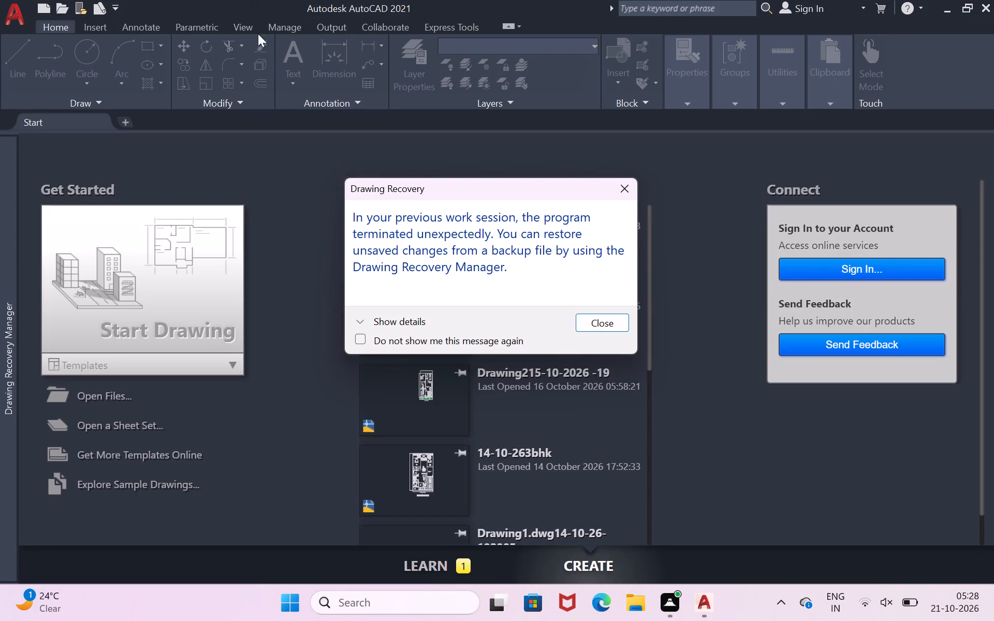
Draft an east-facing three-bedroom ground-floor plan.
Dismiss the drawing recovery message and start a new blank drawing.
left_click(606, 323)
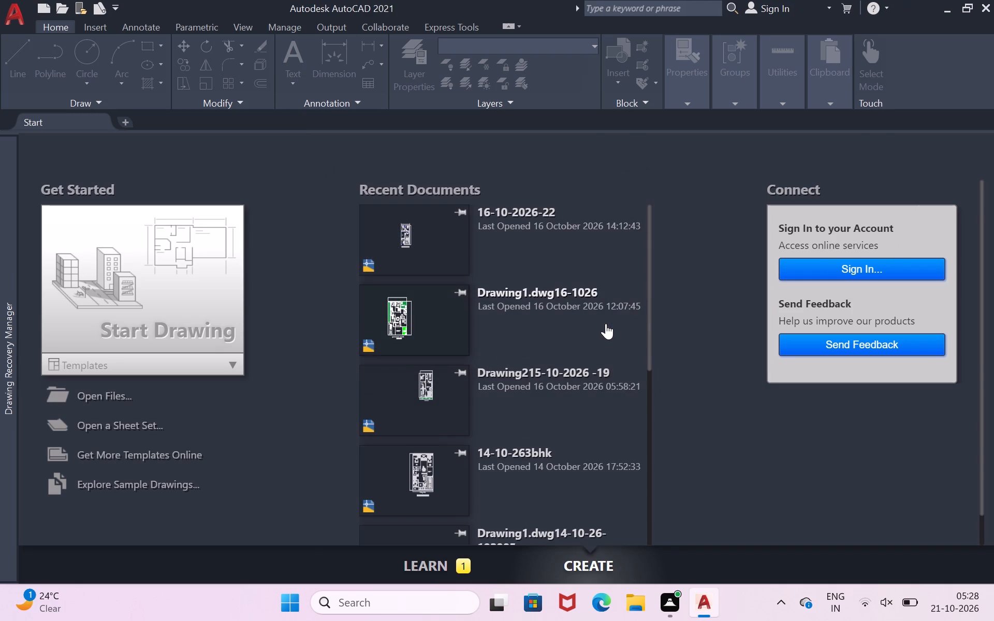
left_click(186, 301)
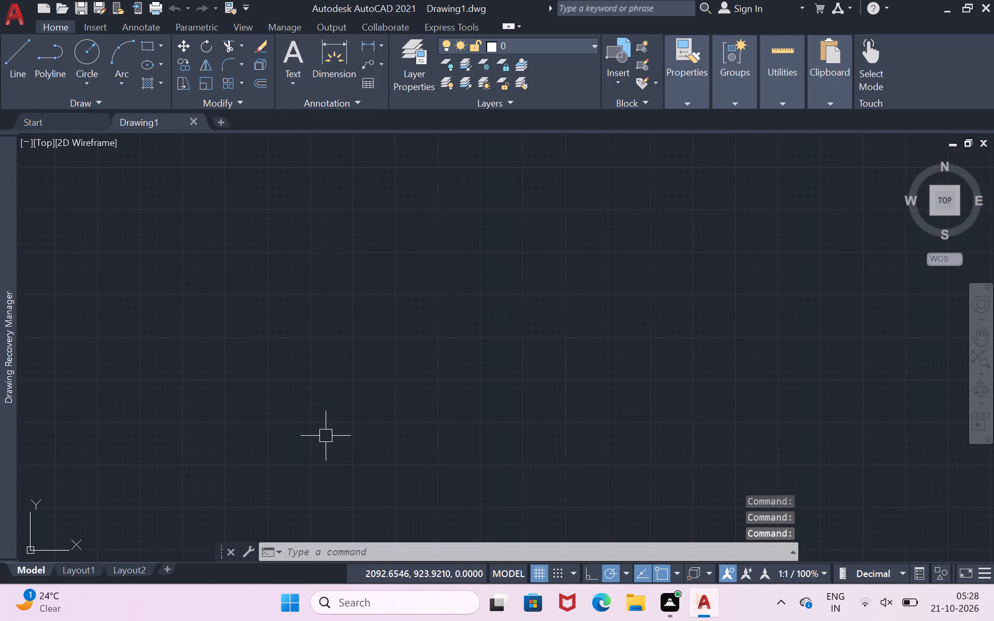
Check the file saving and opening settings in the program options.
type("op")
key("Return")
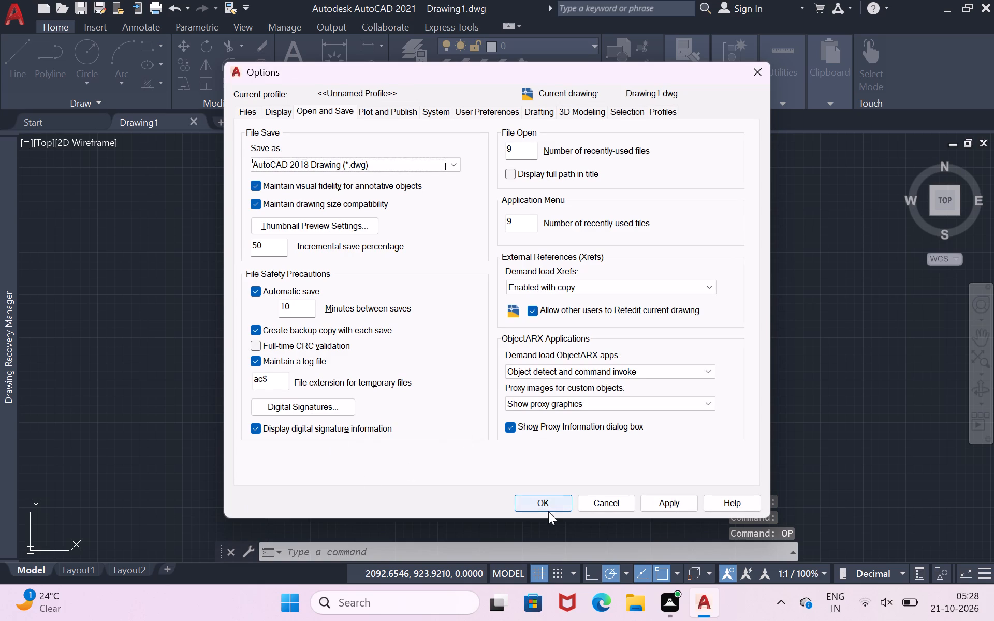
left_click(545, 499)
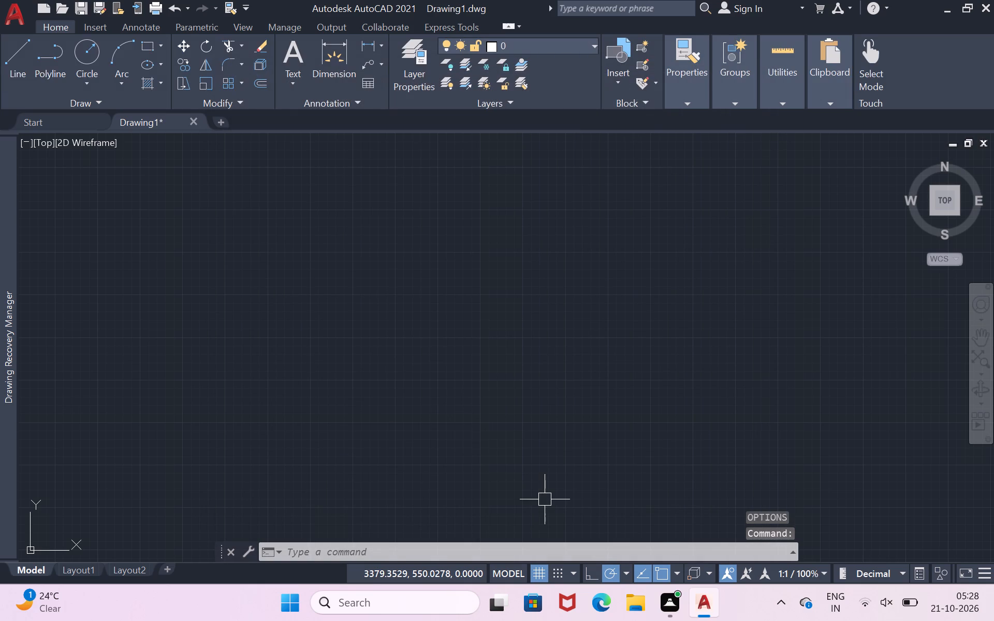
Configure the drawing units to the Engineering length type with an insertion scale of Inches.
type("un")
key("Return")
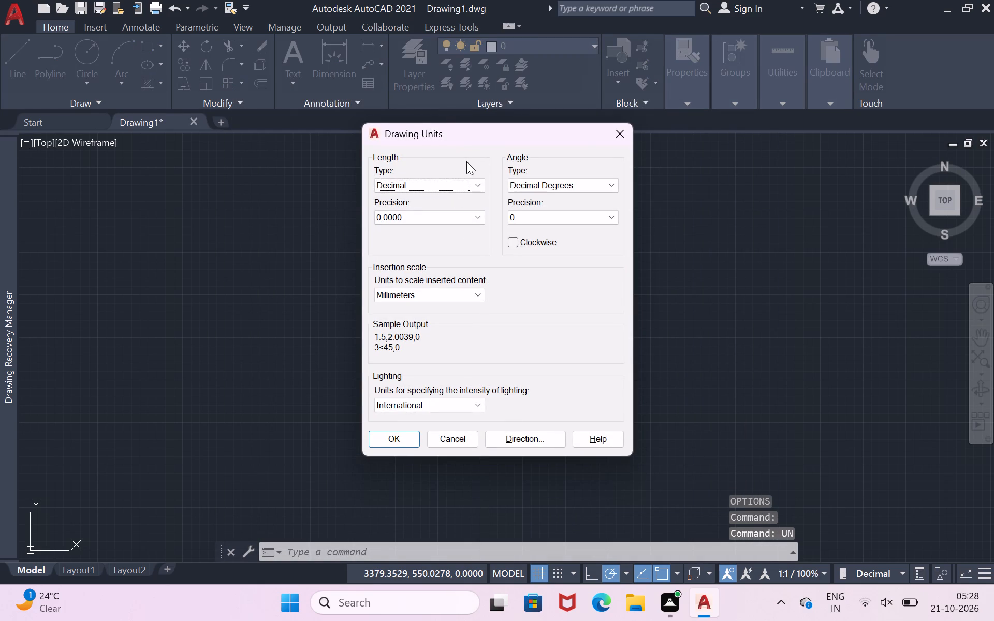
left_click(480, 190)
left_click(475, 222)
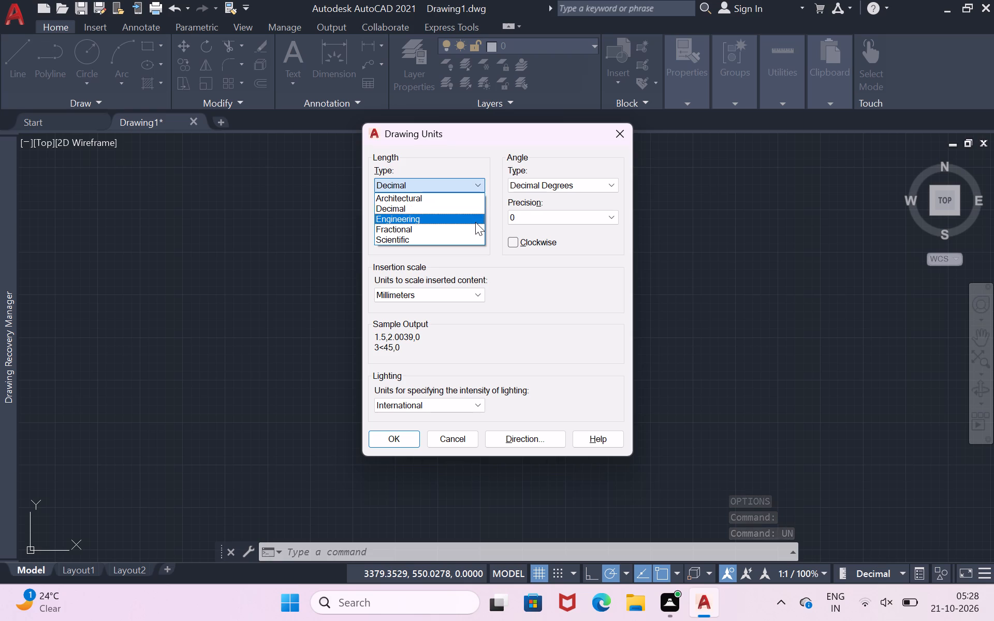
left_click(466, 297)
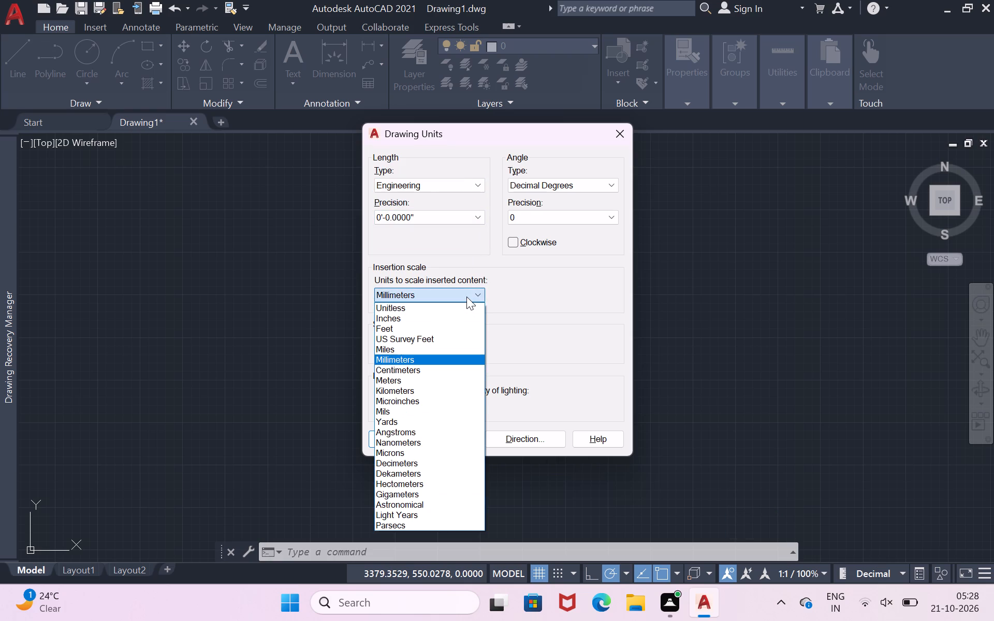
left_click(458, 320)
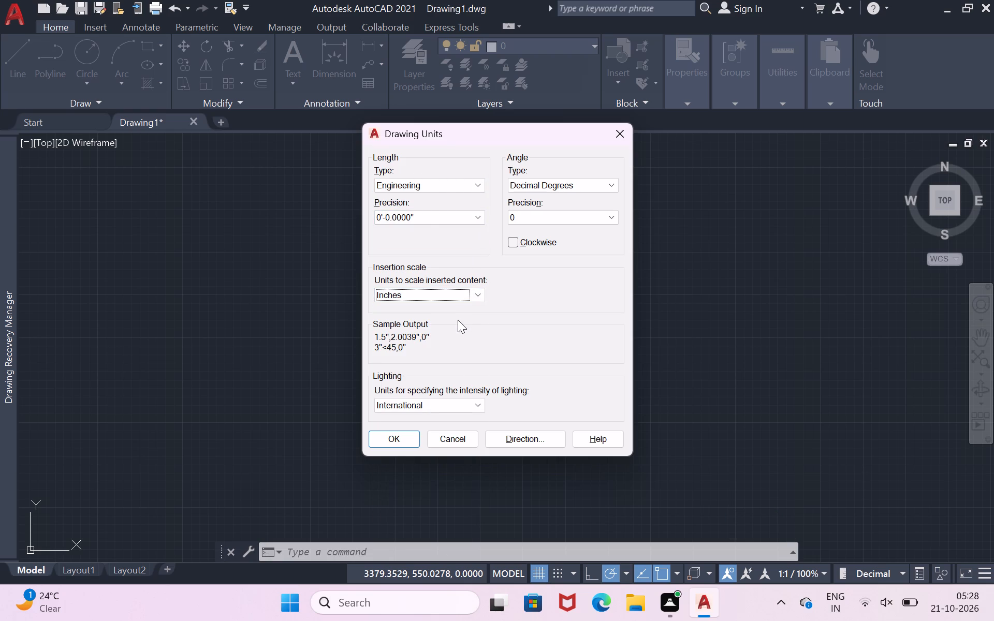
left_click(410, 439)
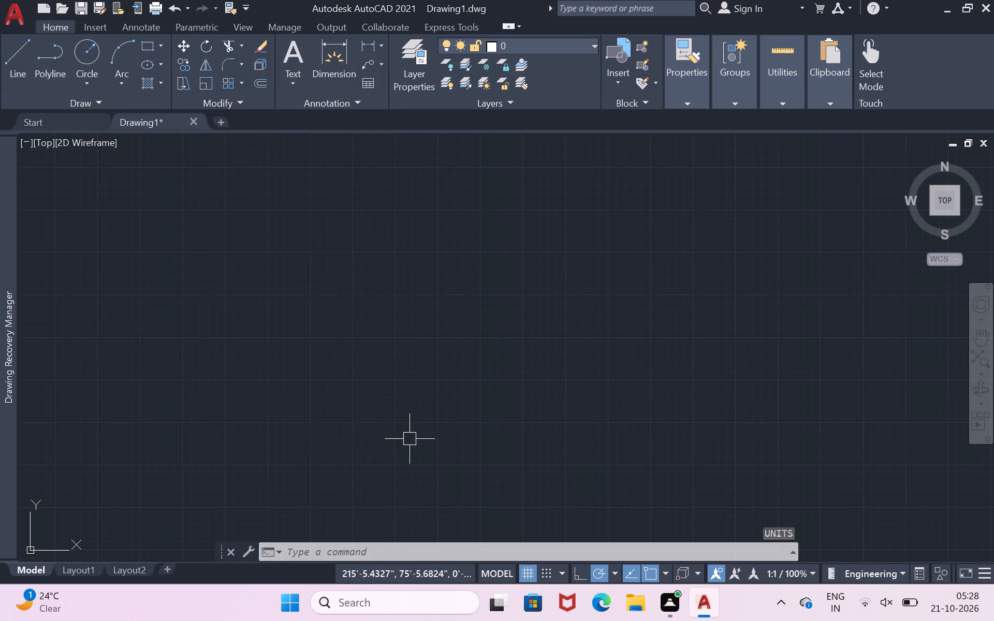
Modify the ISO-25 dimension style so its linear primary units use the Engineering format.
key("d")
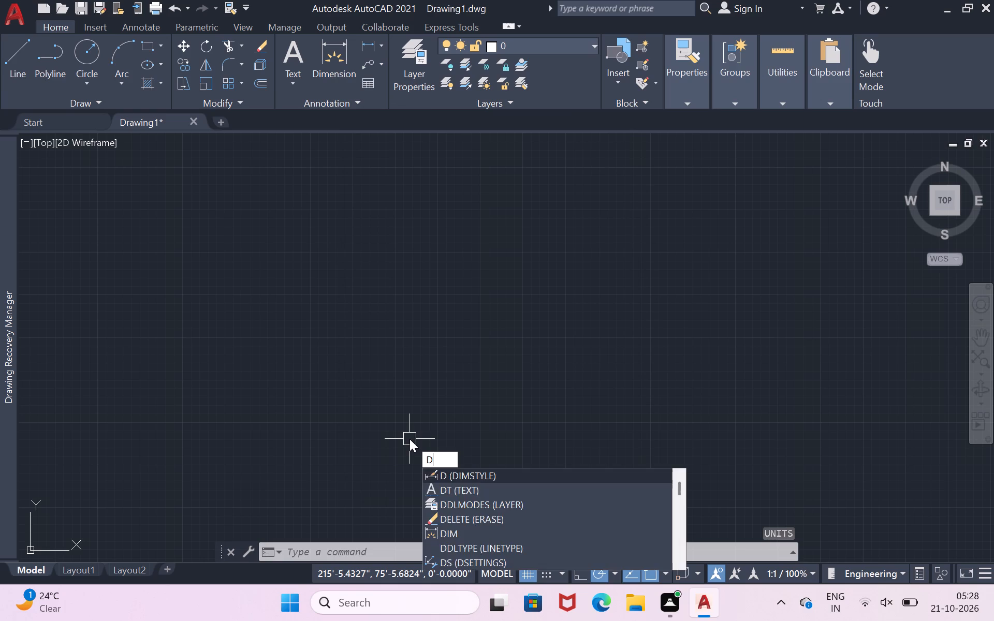
key("Return")
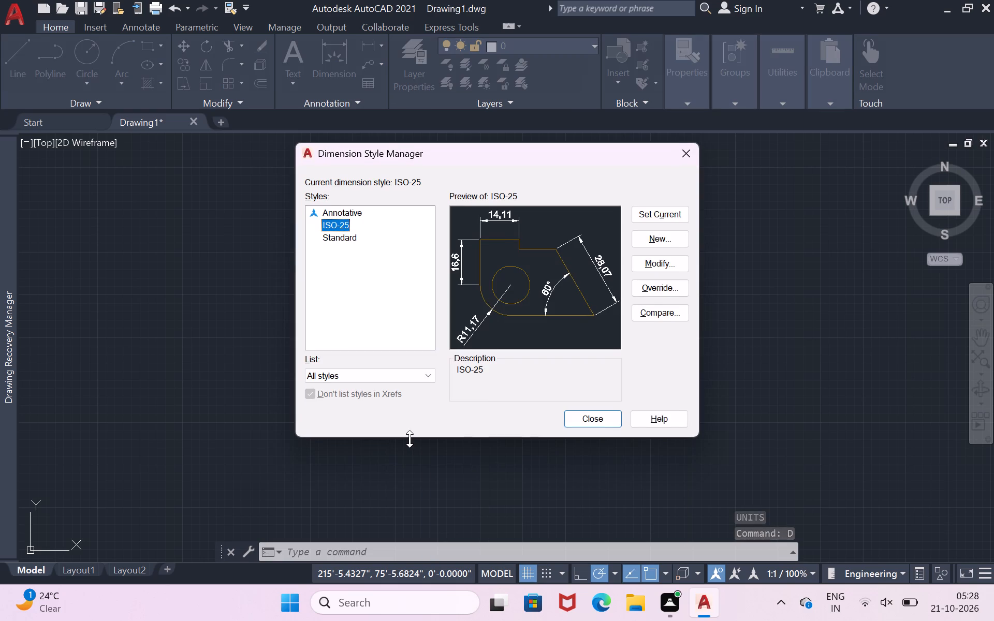
left_click(643, 262)
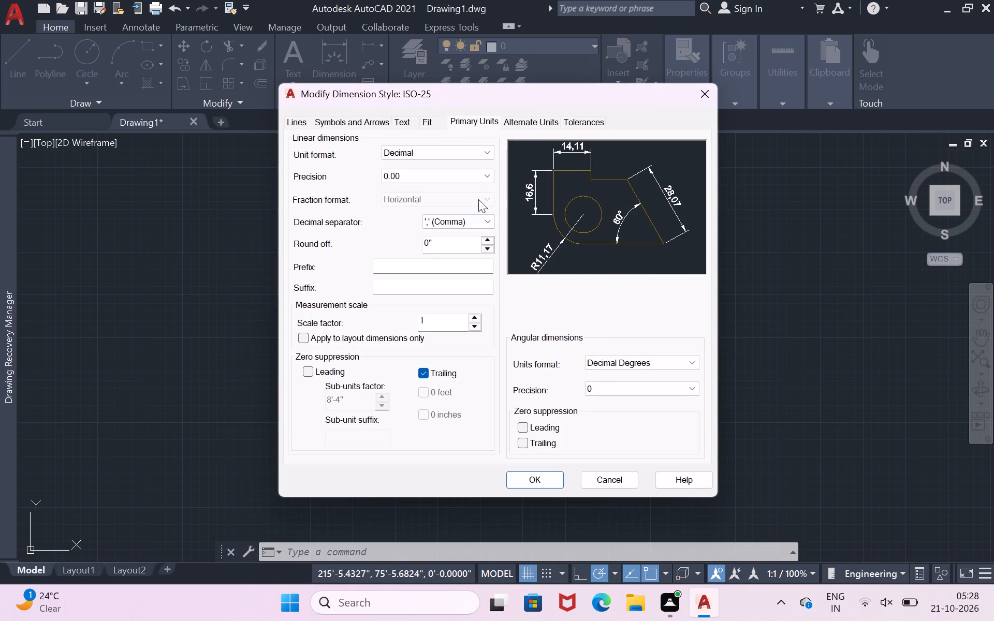
left_click(472, 149)
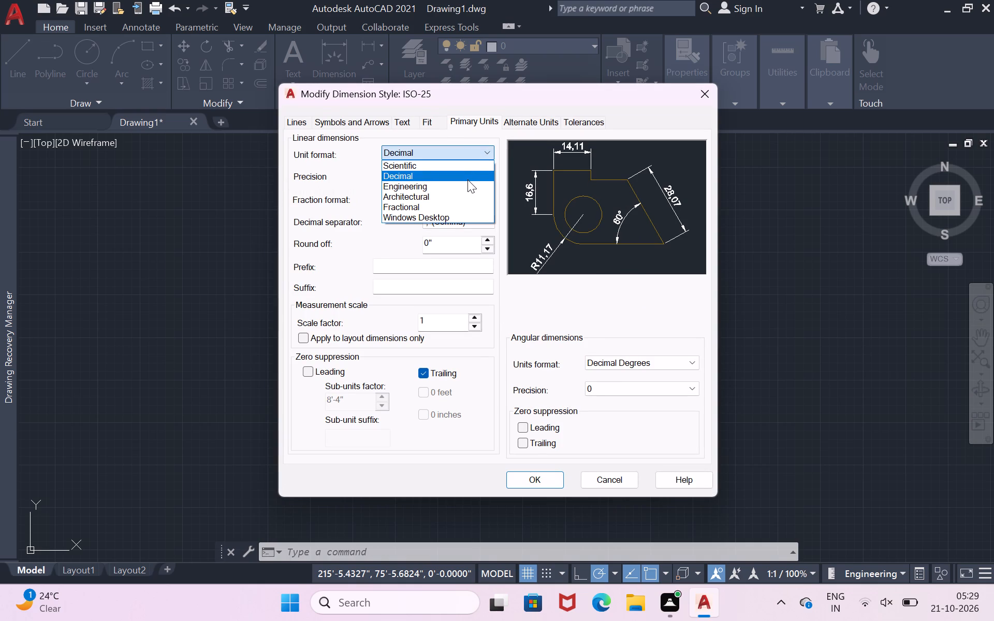
left_click(466, 188)
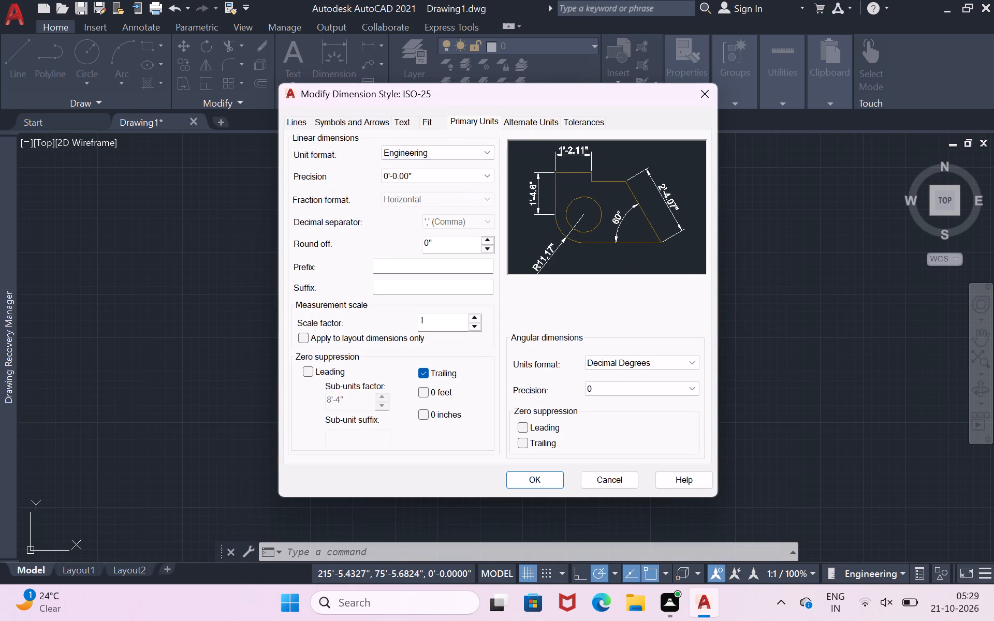
left_click(522, 480)
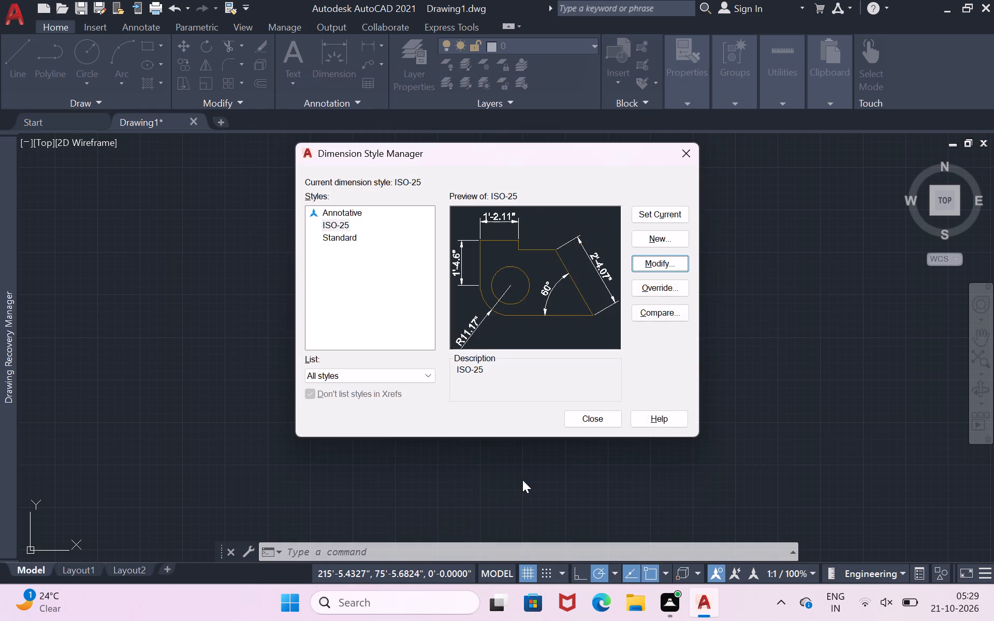
left_click(600, 427)
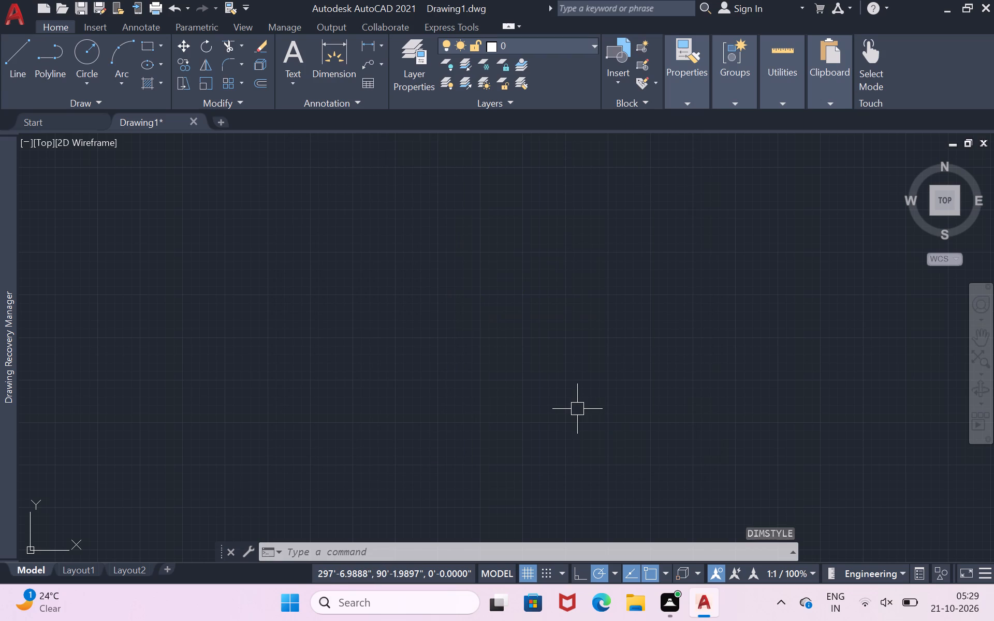
Draw a closed rectangular outline with lines, 42' wide and 49' high, in the upper-left part of the empty drawing.
key("l")
key("Return")
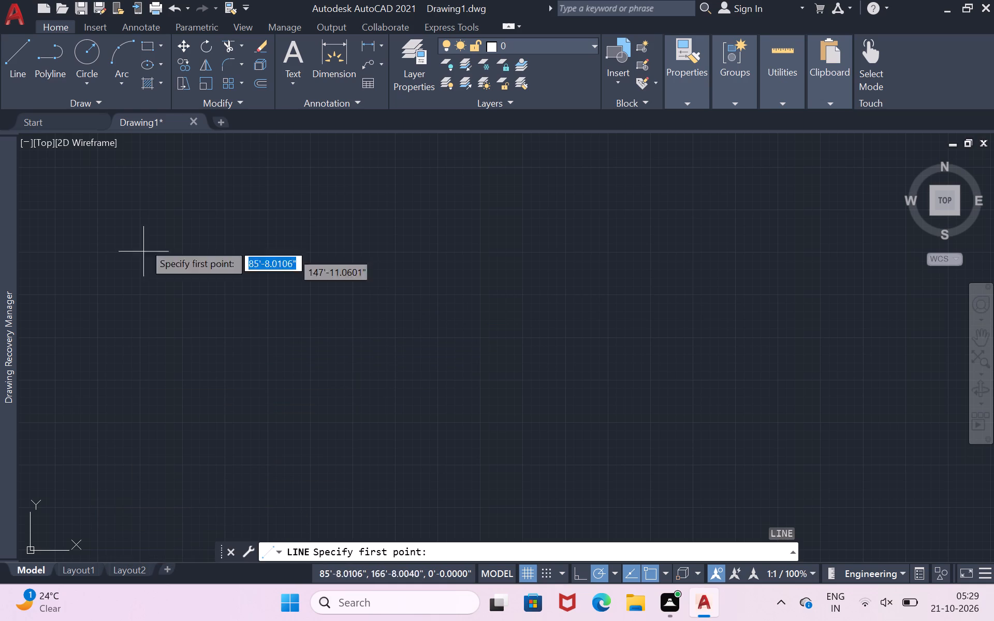
left_click(226, 193)
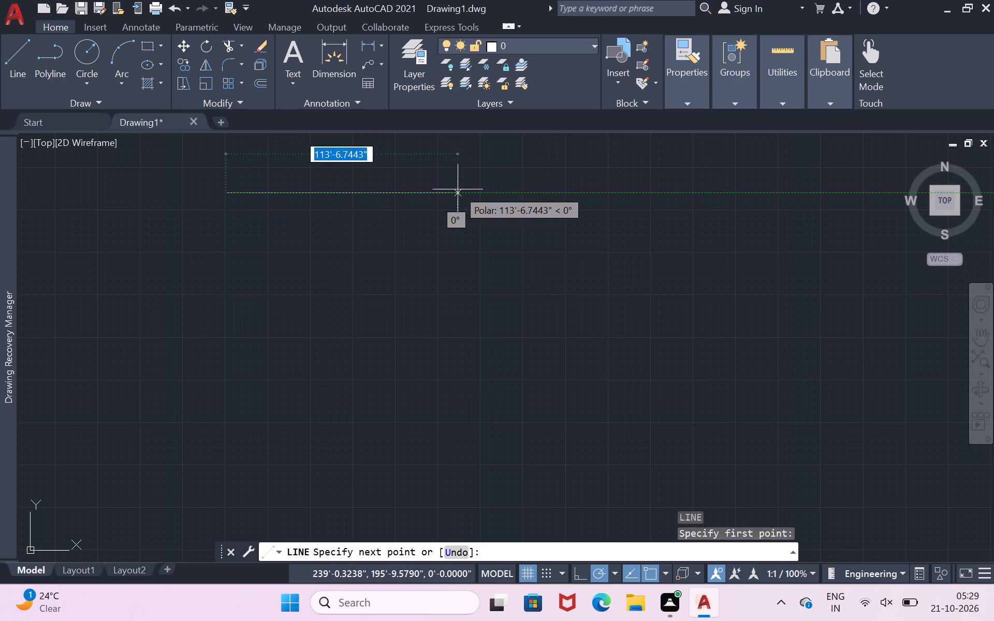
key("4")
key("2")
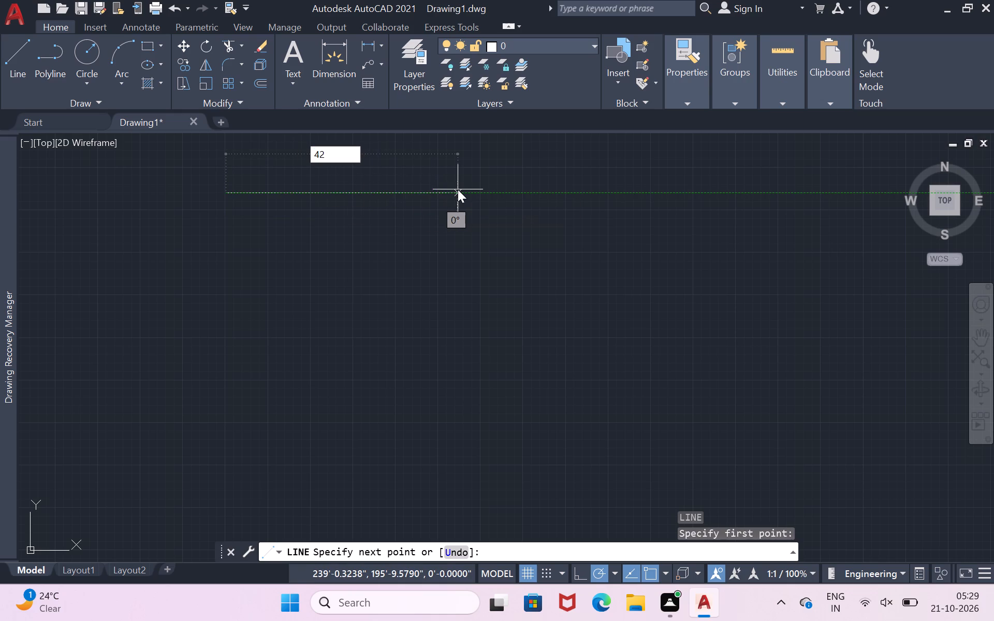
key("apostrophe")
key("Return")
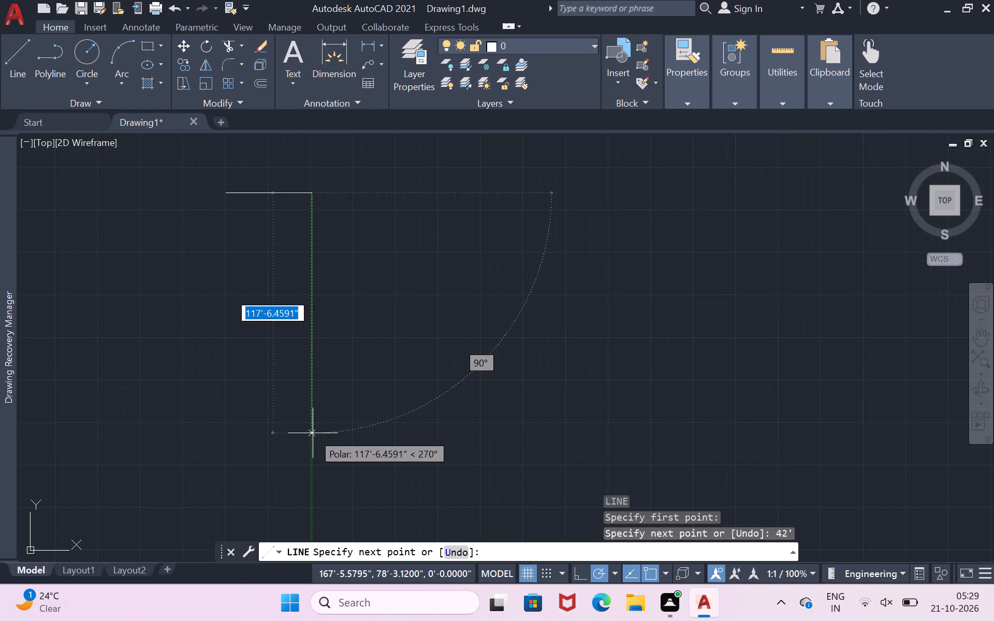
type("49")
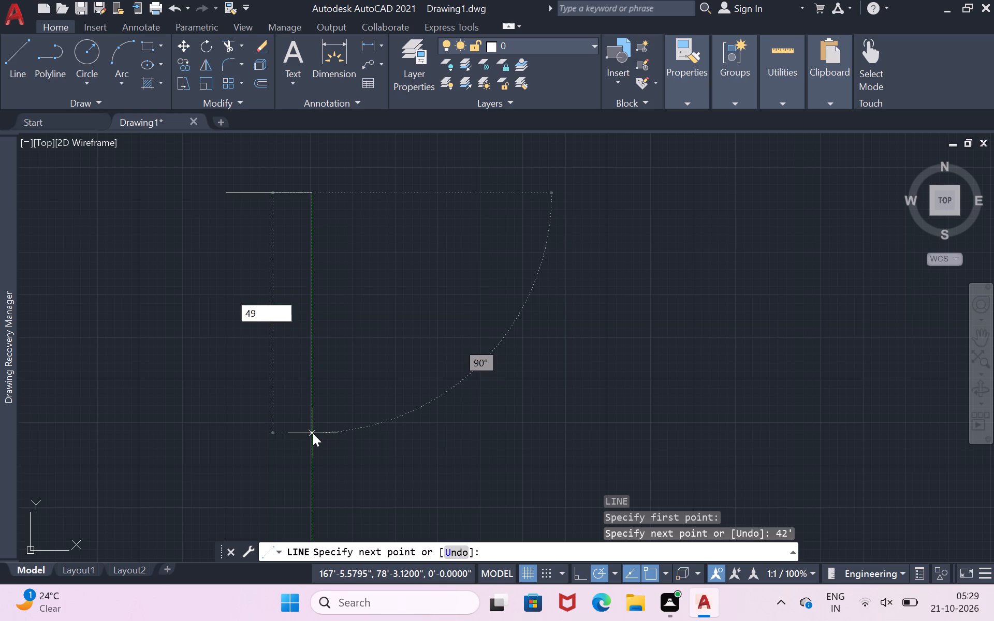
key("apostrophe")
key("Return")
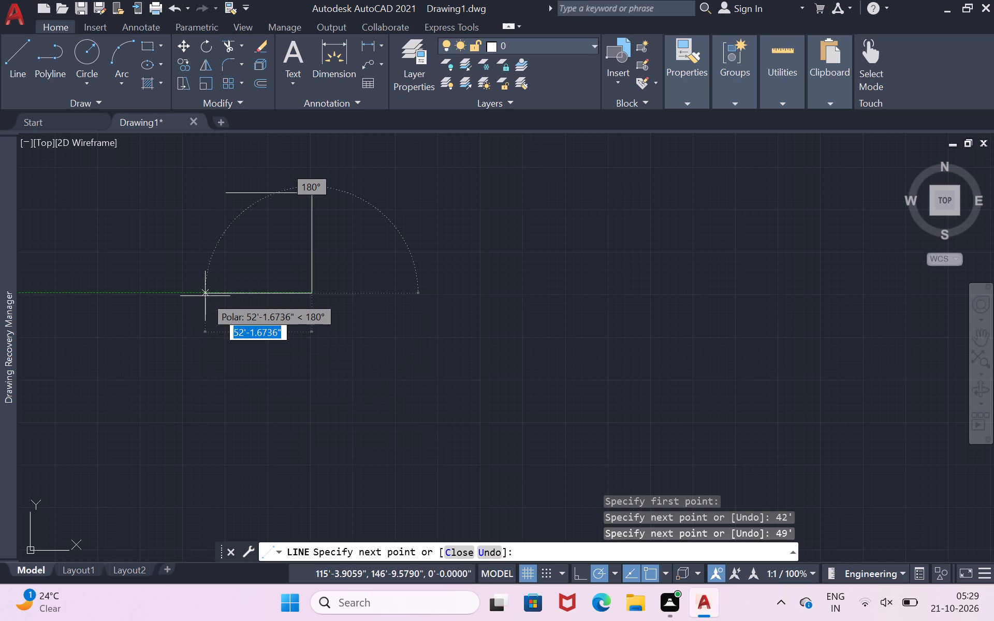
type("42")
key("apostrophe")
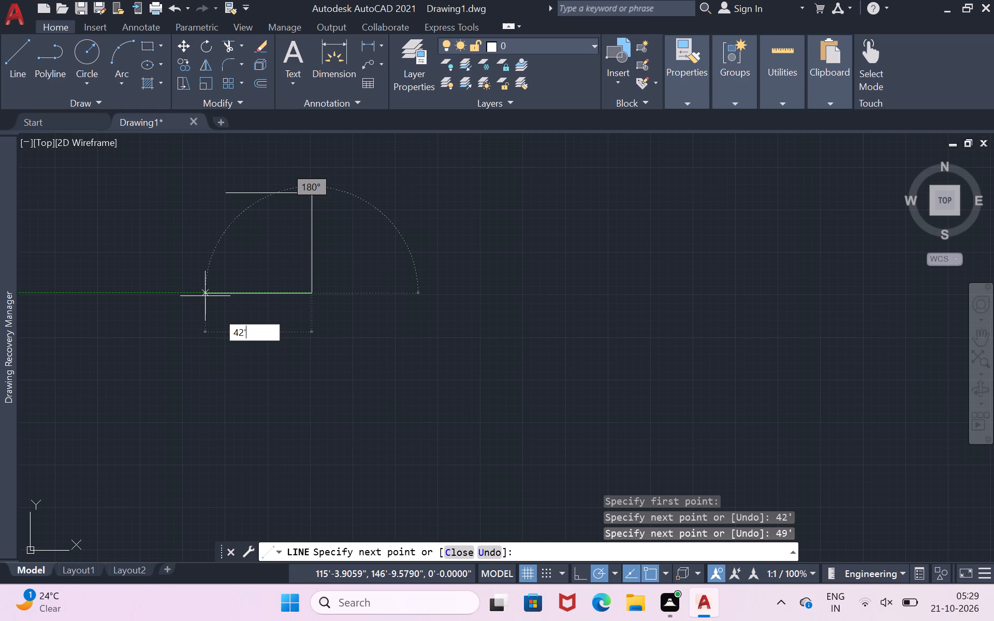
key("Return")
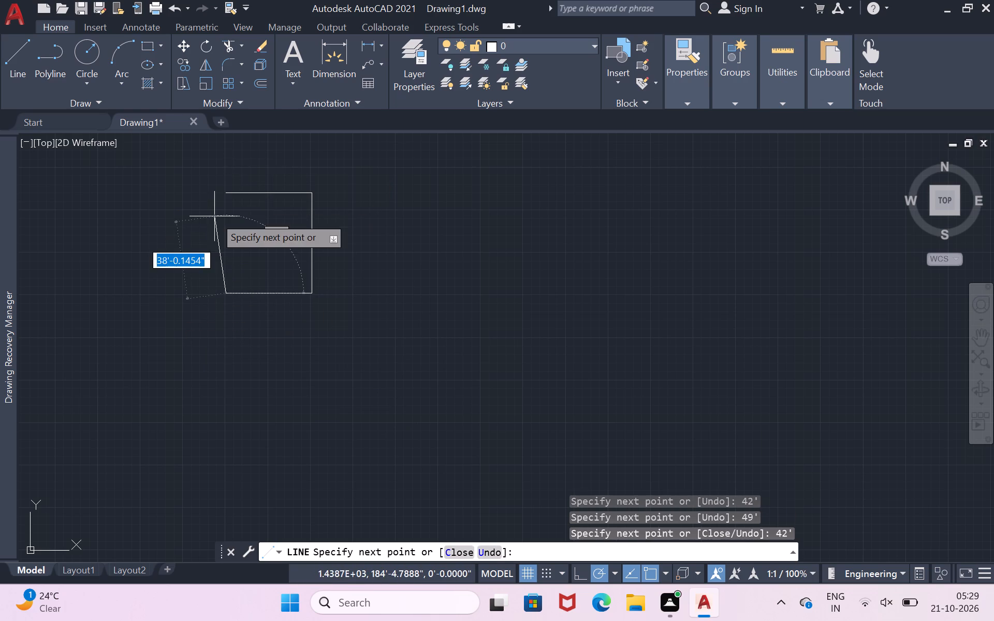
left_click(230, 190)
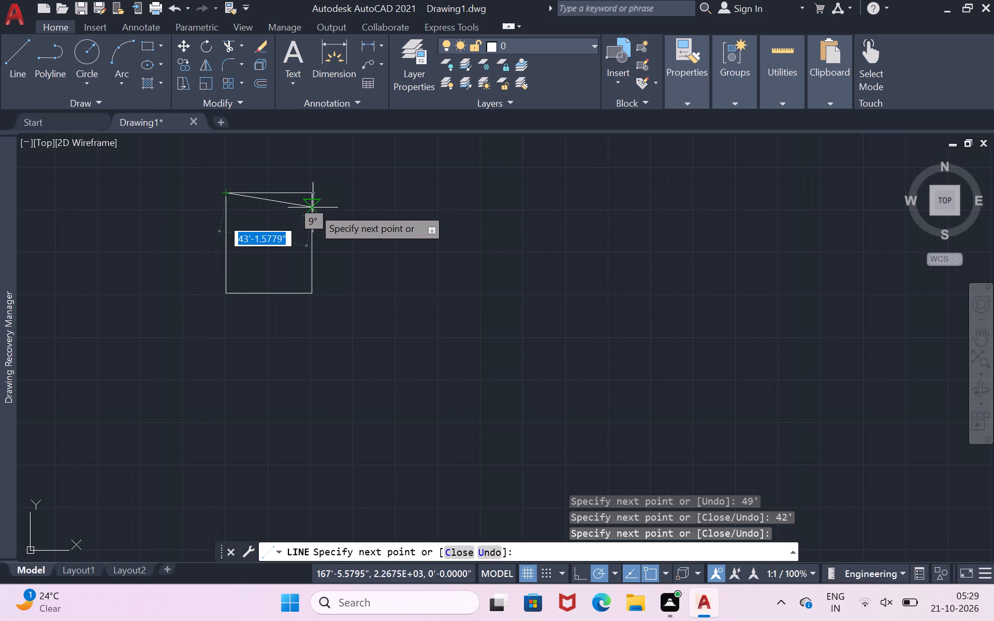
key("Return")
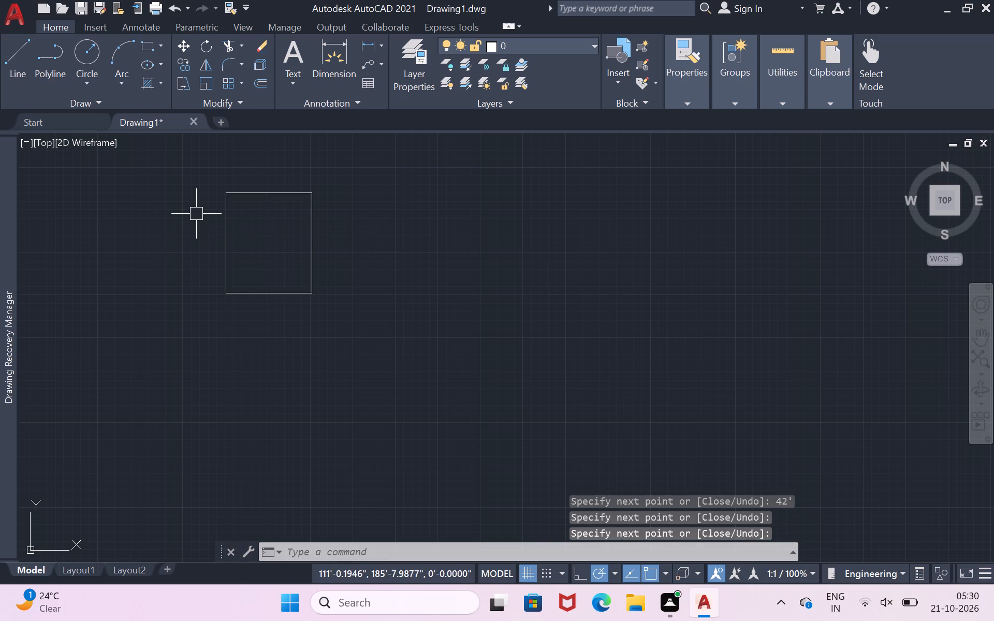
Offset all four sides of the rectangular outline 9" inward to form the inner wall lines.
scroll(196, 213, "up", 2)
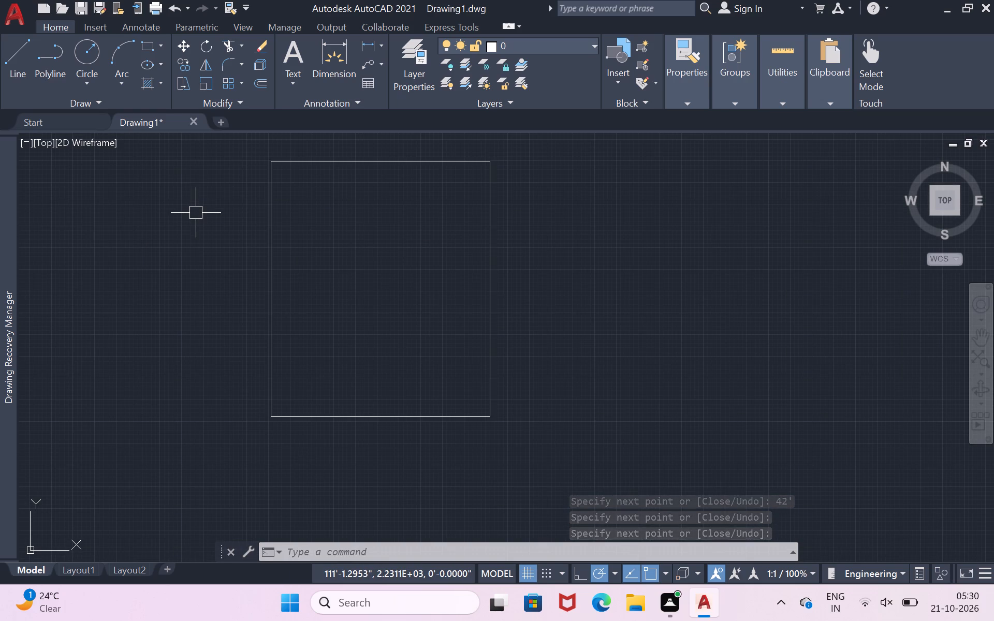
scroll(277, 149, "up", 1)
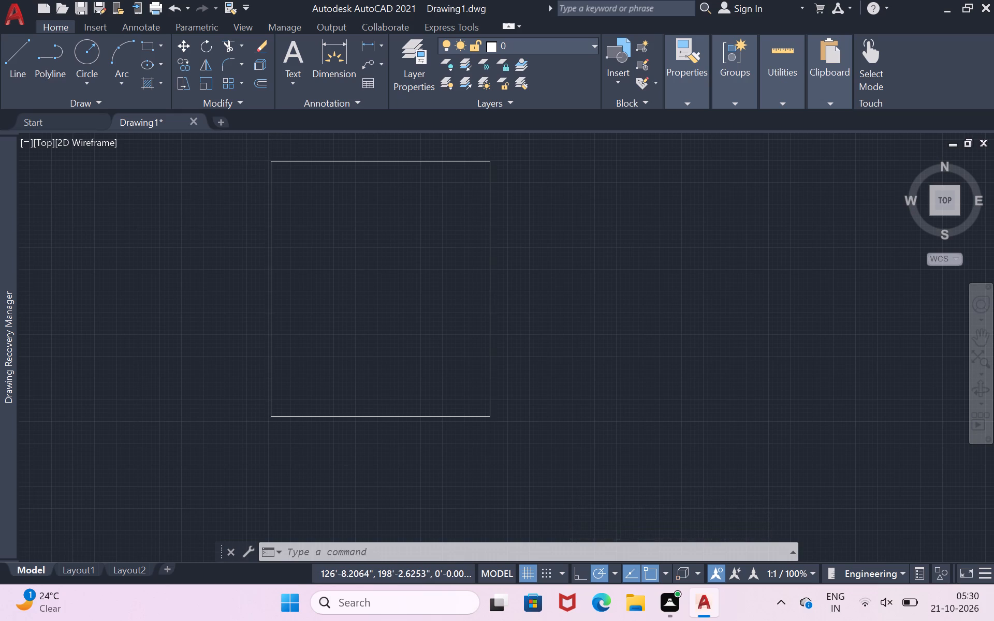
scroll(277, 149, "down", 1)
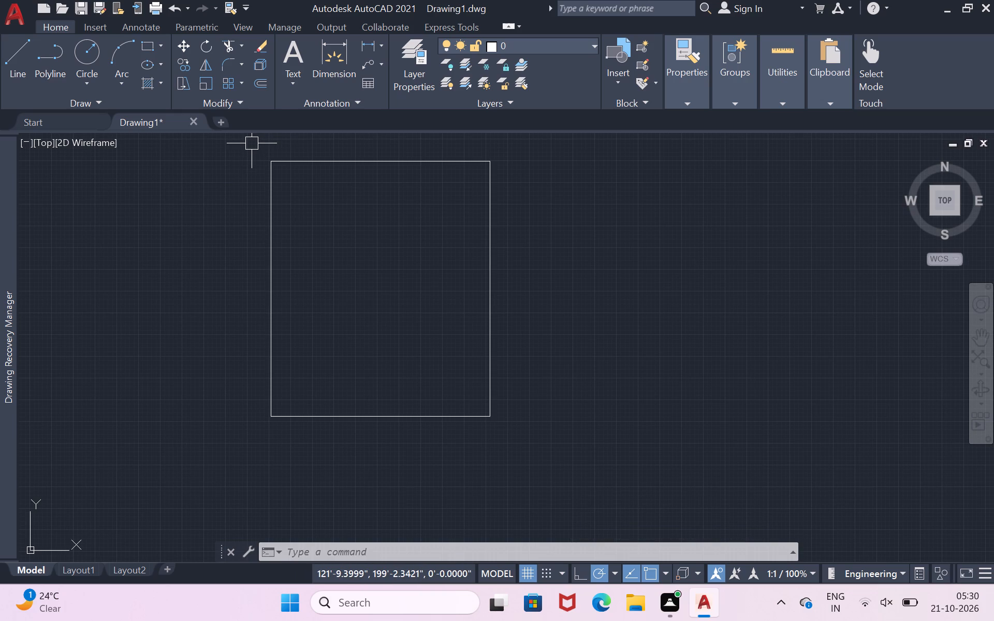
scroll(252, 143, "up", 1)
scroll(252, 143, "down", 1)
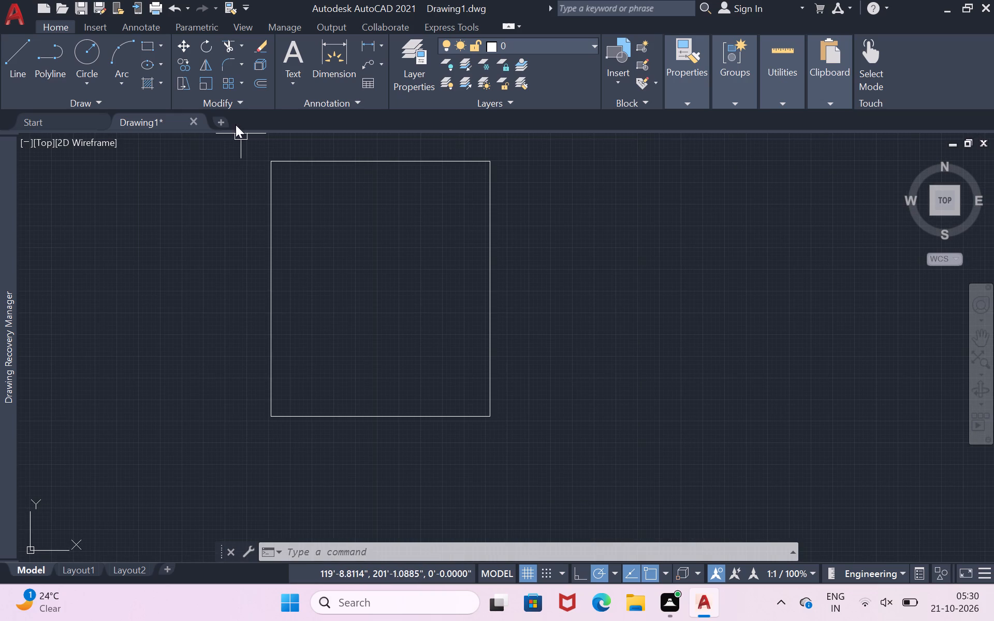
key("o")
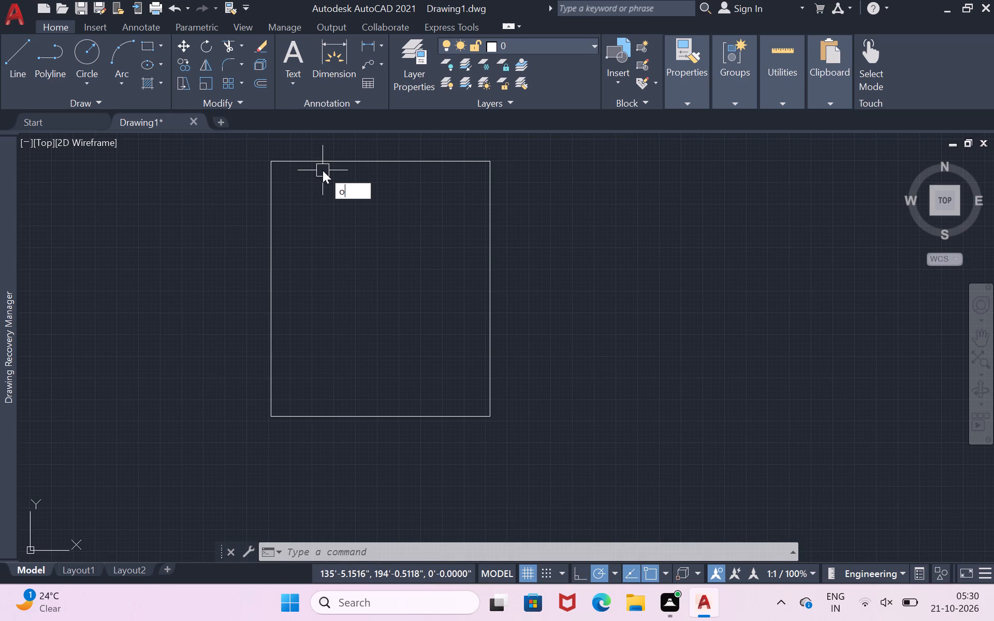
key("Return")
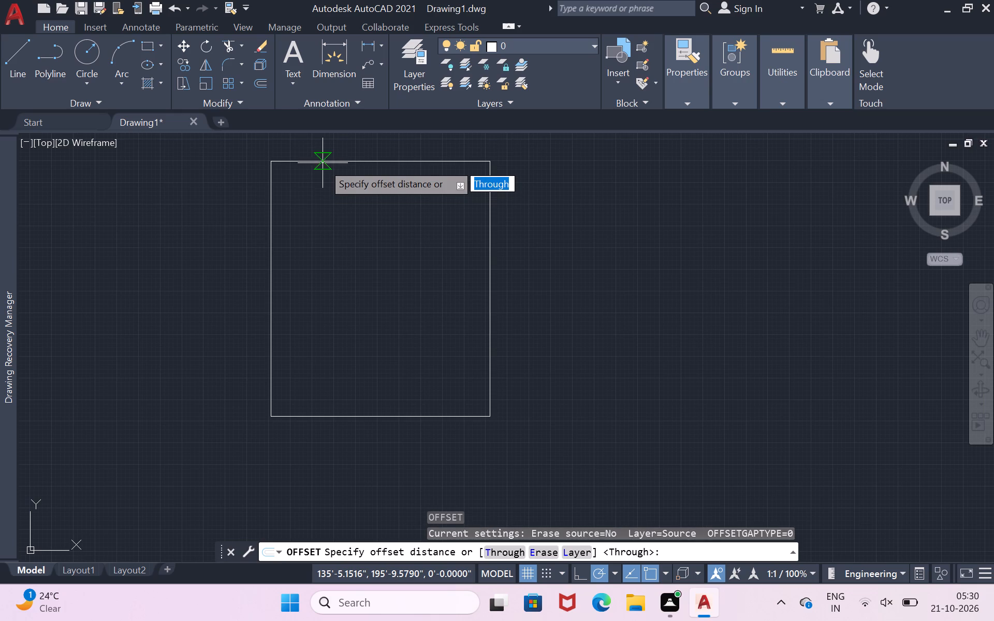
left_click(323, 162)
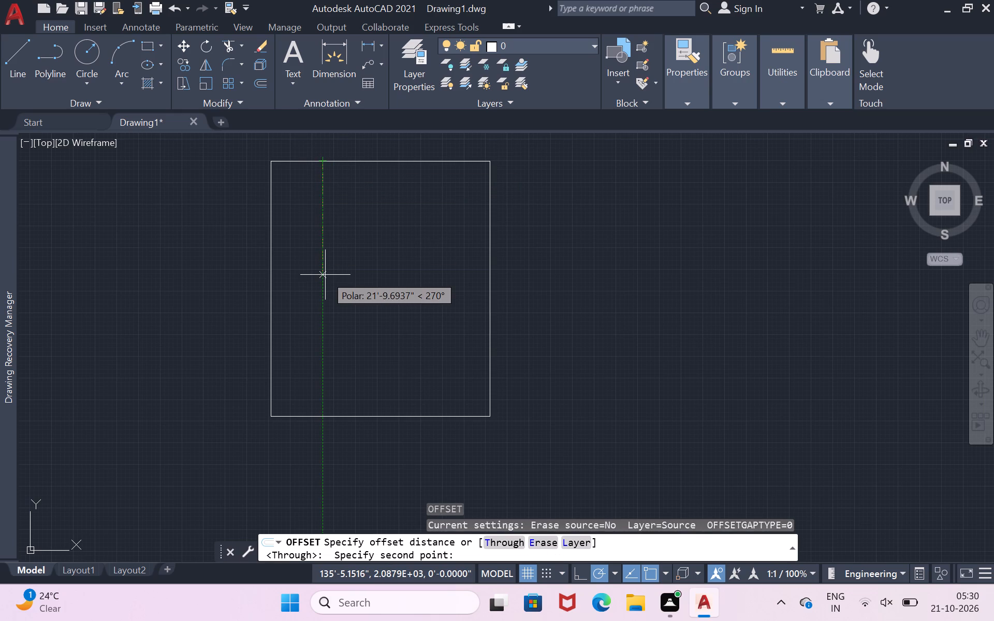
key("9")
key("shift+quotedbl")
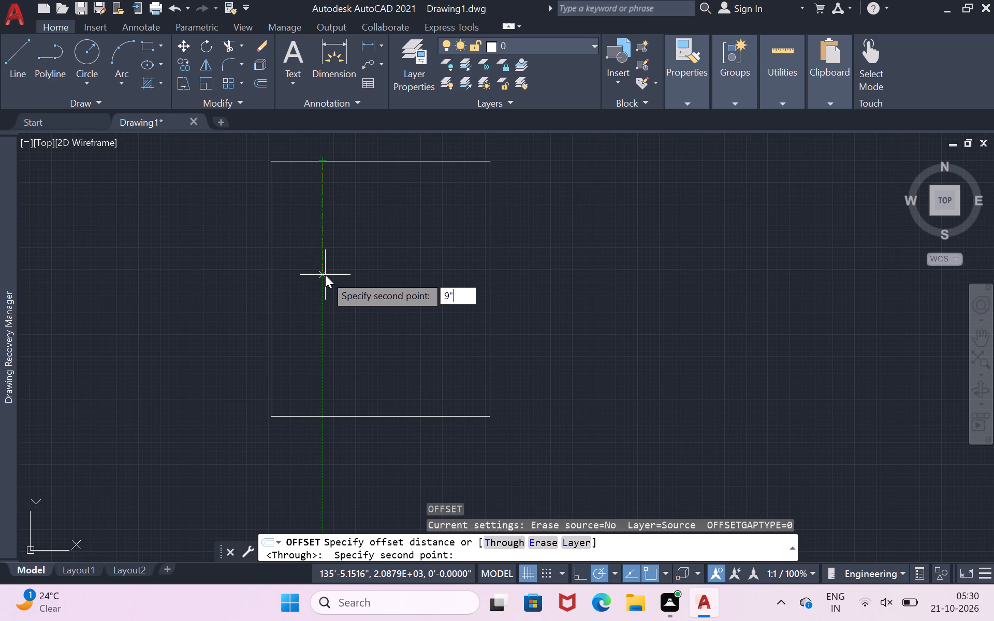
key("Return")
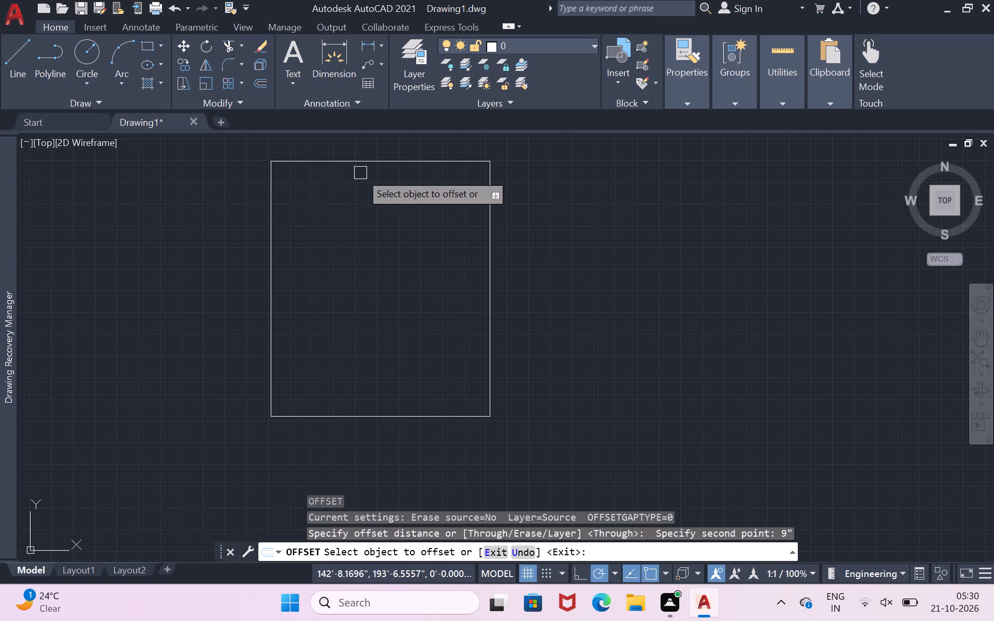
left_click(362, 157)
left_click(361, 216)
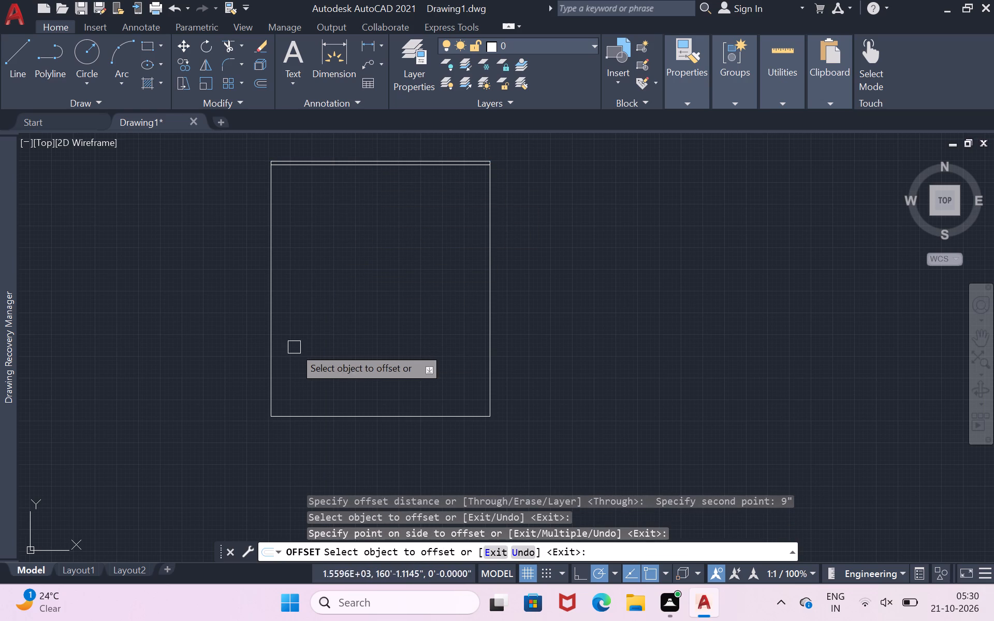
left_click(270, 338)
left_click(321, 328)
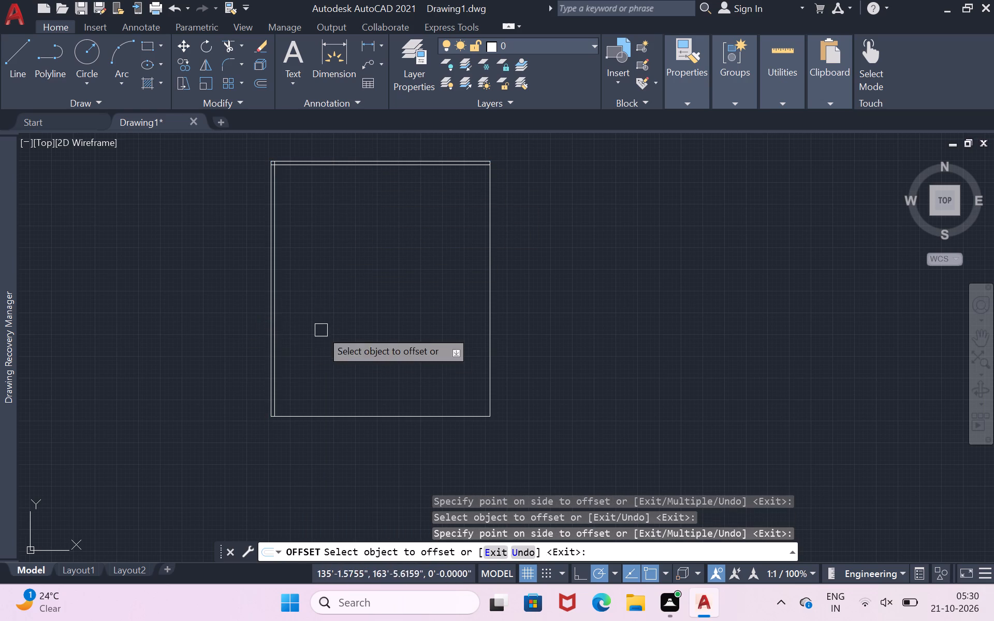
left_click_drag(339, 412, 338, 399)
left_click(337, 368)
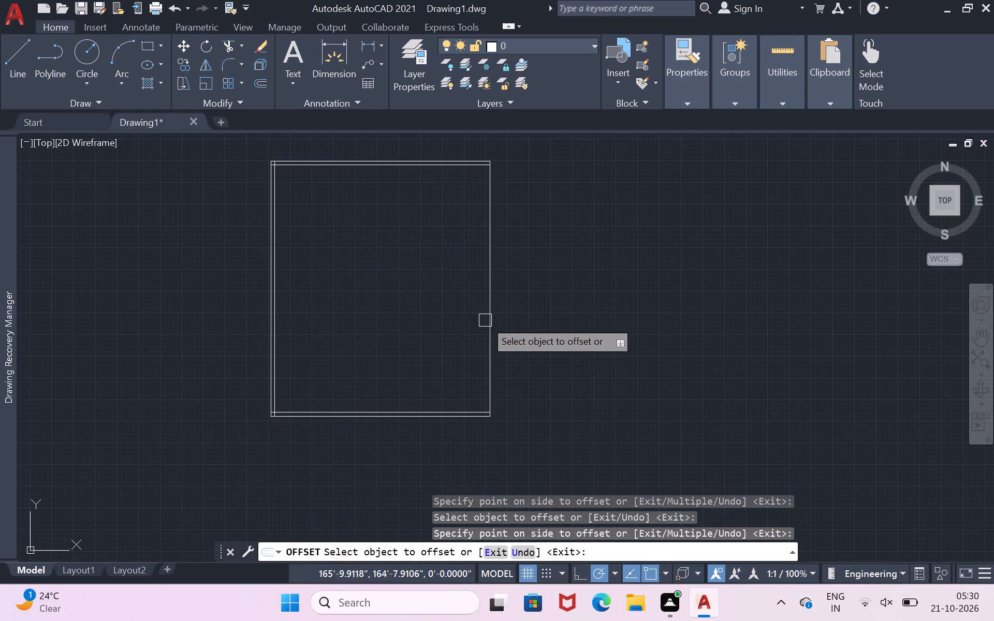
left_click(493, 310)
left_click(460, 334)
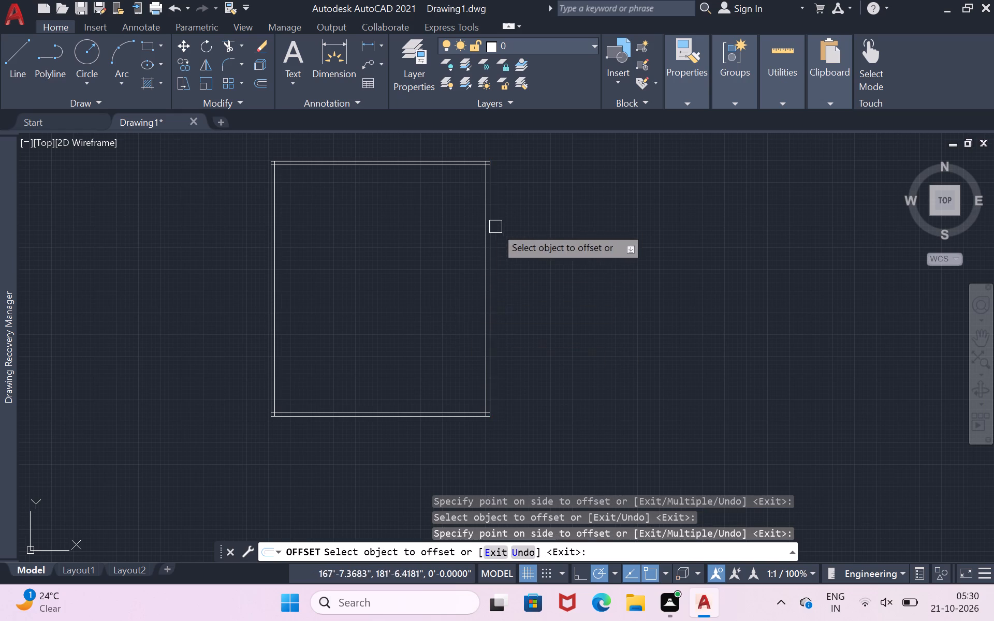
Trim the overlapping inner line ends at the upper-left corner of the double outline.
scroll(486, 159, "up", 3)
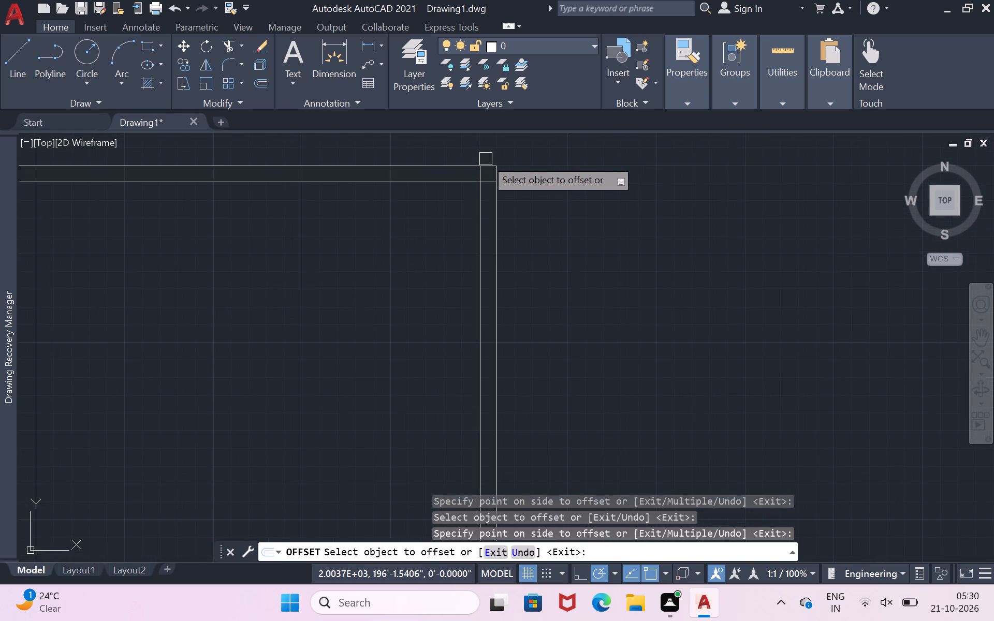
scroll(486, 159, "down", 2)
scroll(275, 215, "down", 1)
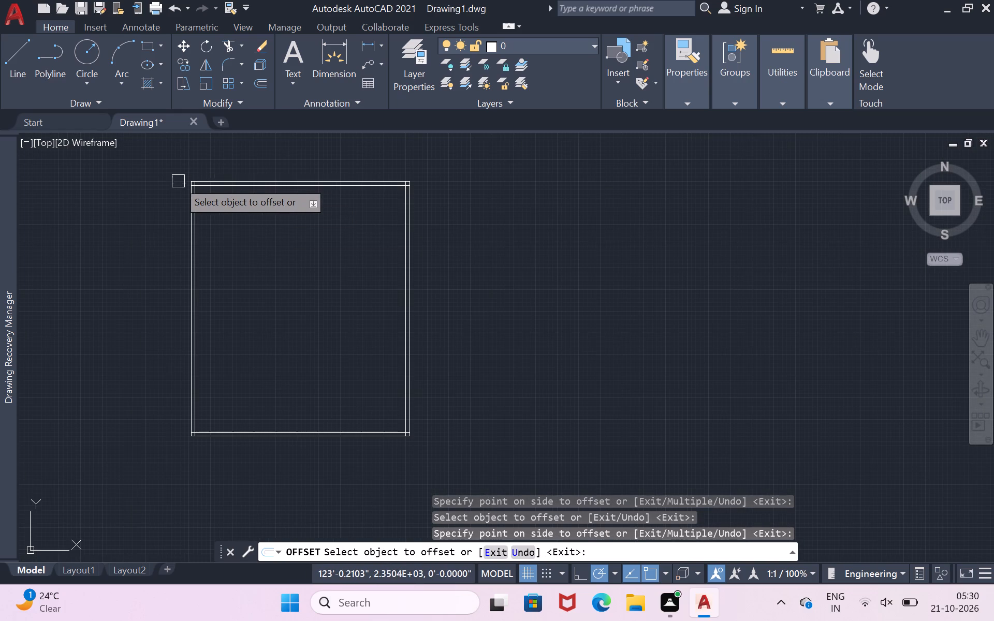
scroll(178, 181, "up", 3)
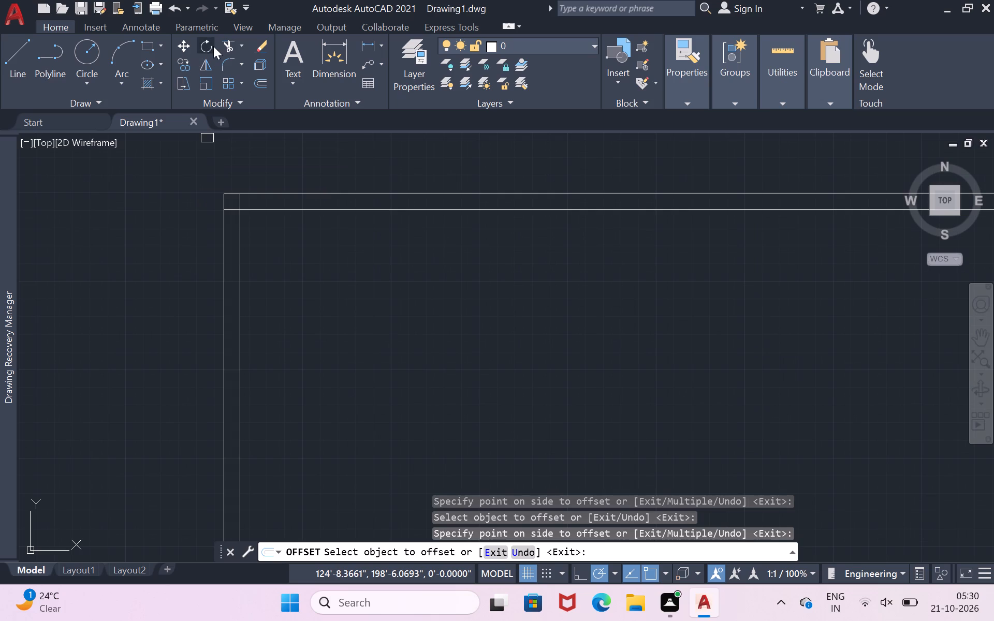
left_click(235, 41)
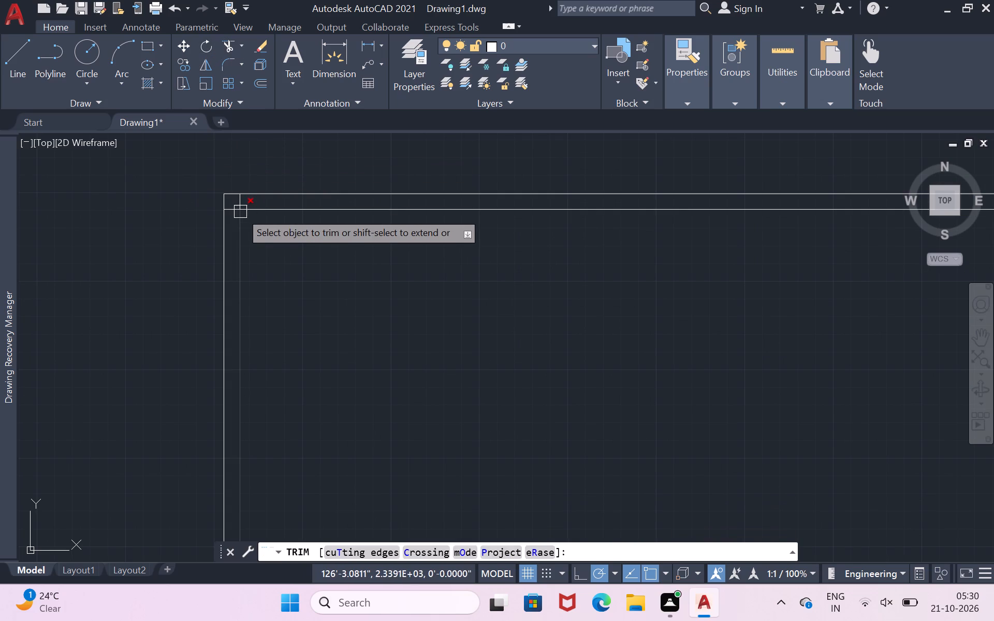
scroll(240, 209, "up", 3)
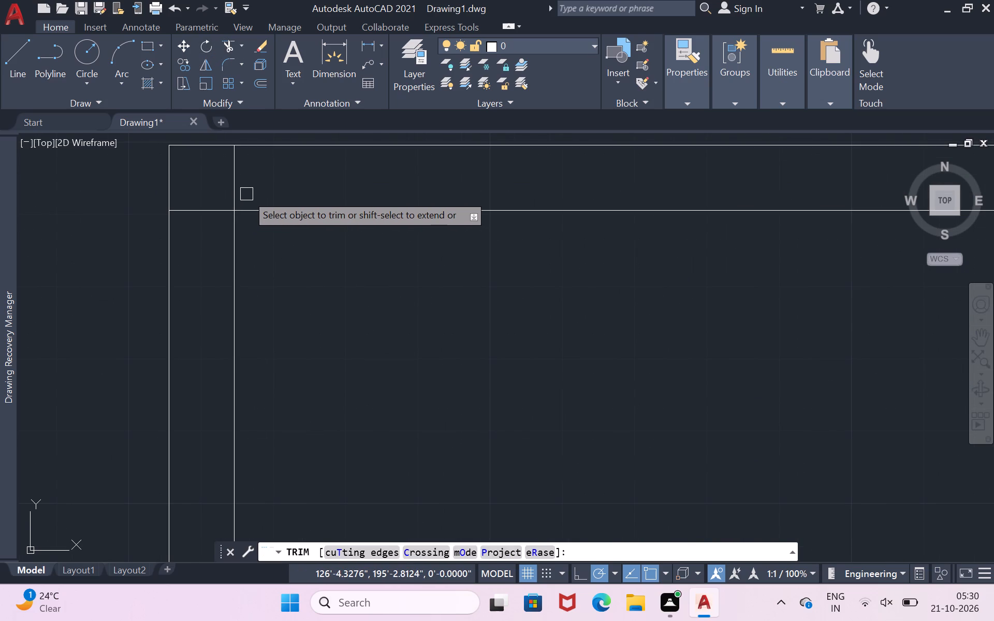
left_click(236, 187)
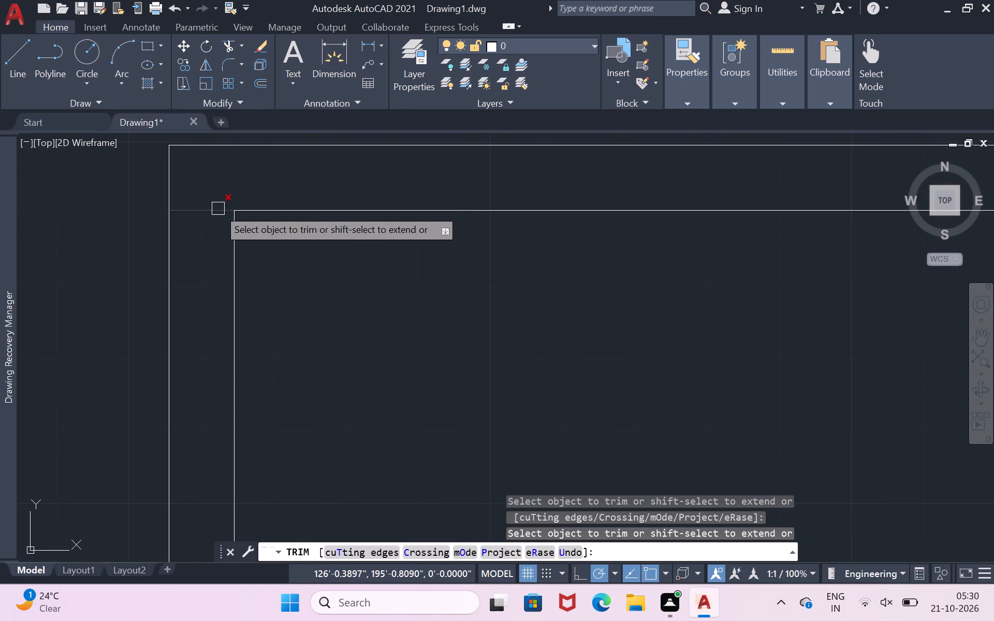
left_click(218, 209)
Trim the overlapping inner line ends at the upper-right corner of the double outline.
scroll(218, 209, "down", 6)
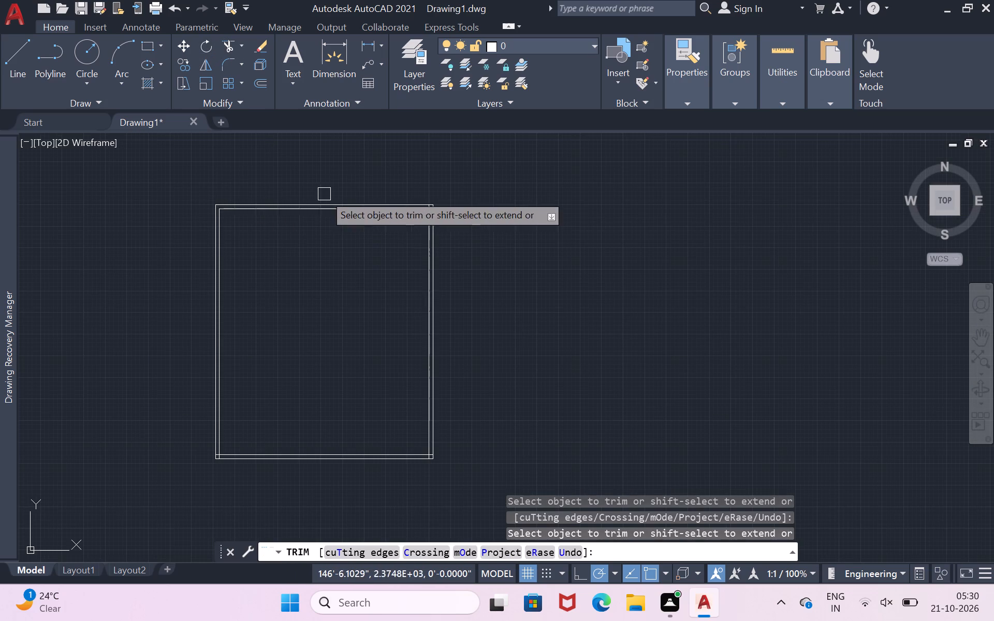
scroll(437, 205, "up", 5)
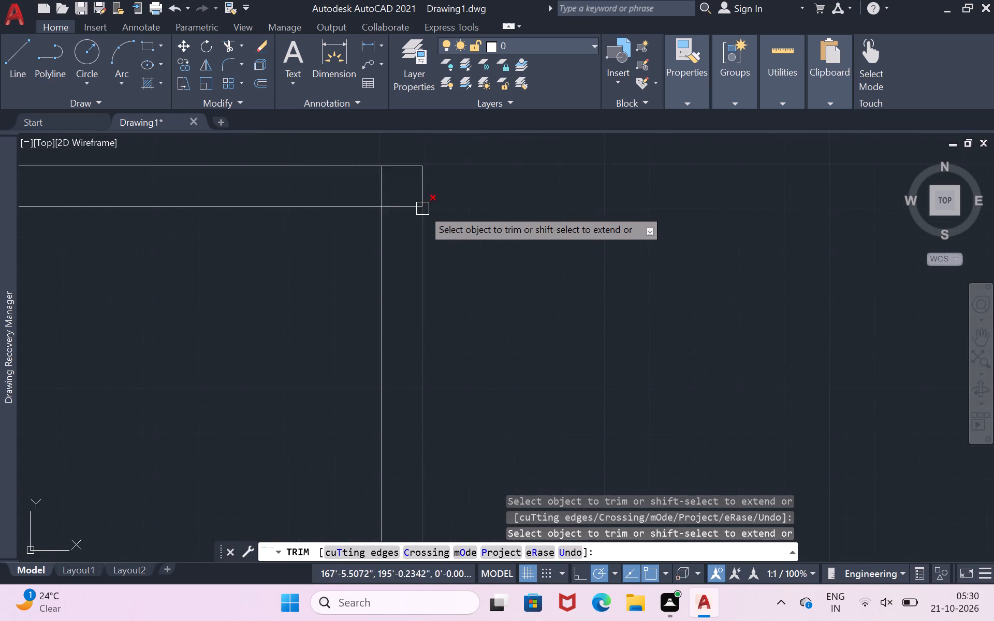
scroll(422, 209, "up", 1)
left_click(406, 212)
left_click(385, 184)
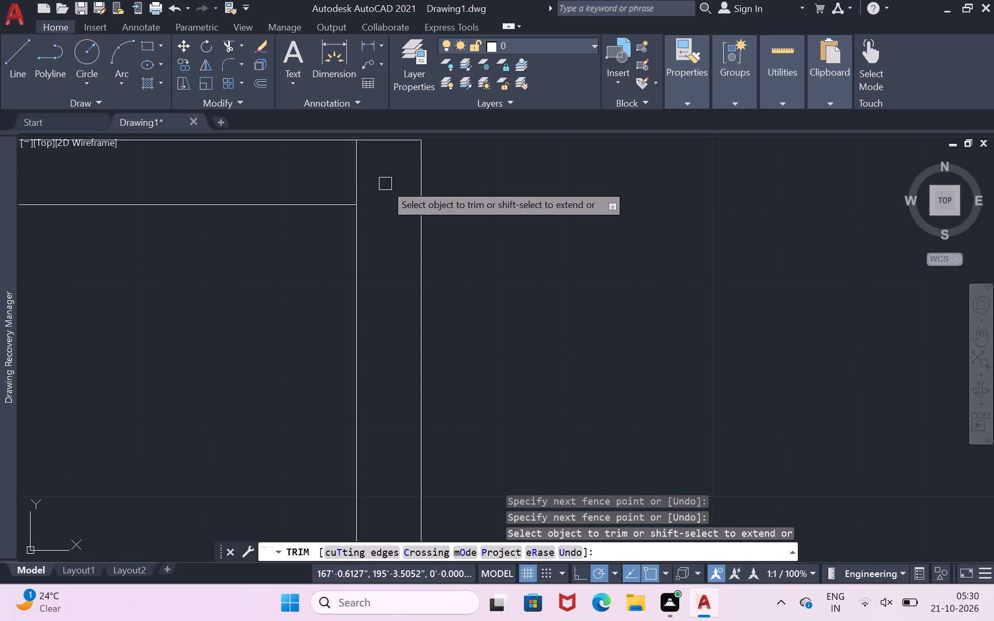
left_click(360, 177)
Trim the overlapping inner line ends at the lower-right corner of the double outline.
scroll(360, 177, "down", 6)
scroll(407, 229, "down", 3)
scroll(399, 306, "up", 5)
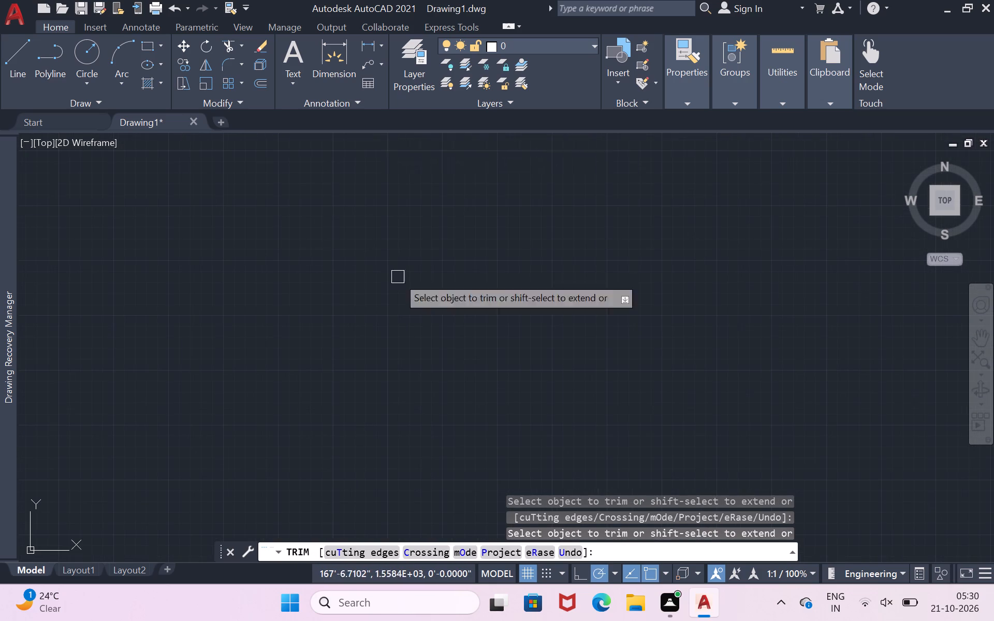
scroll(310, 156, "down", 4)
scroll(311, 129, "up", 2)
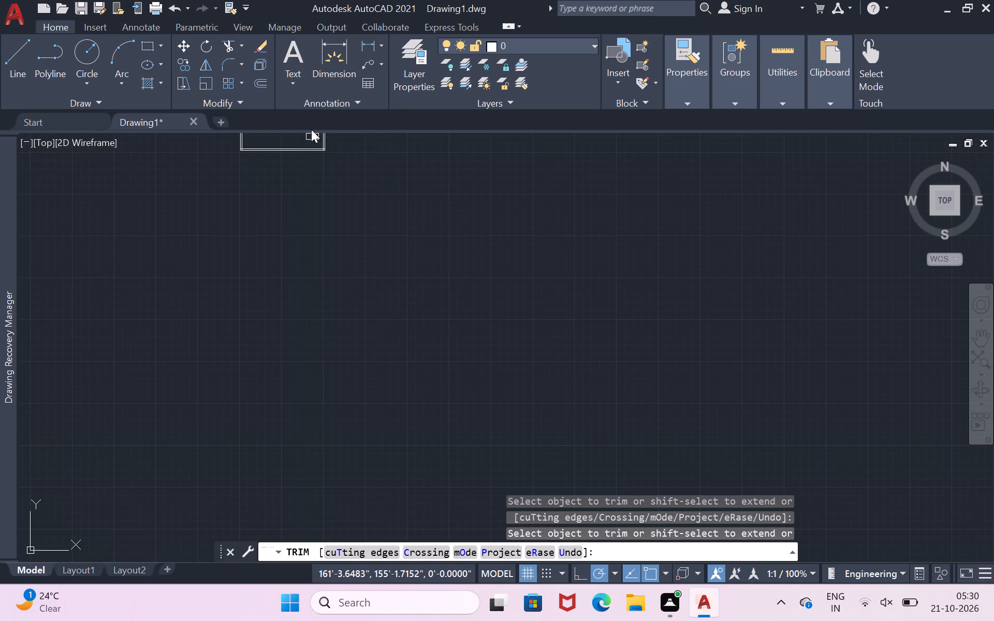
scroll(311, 129, "up", 9)
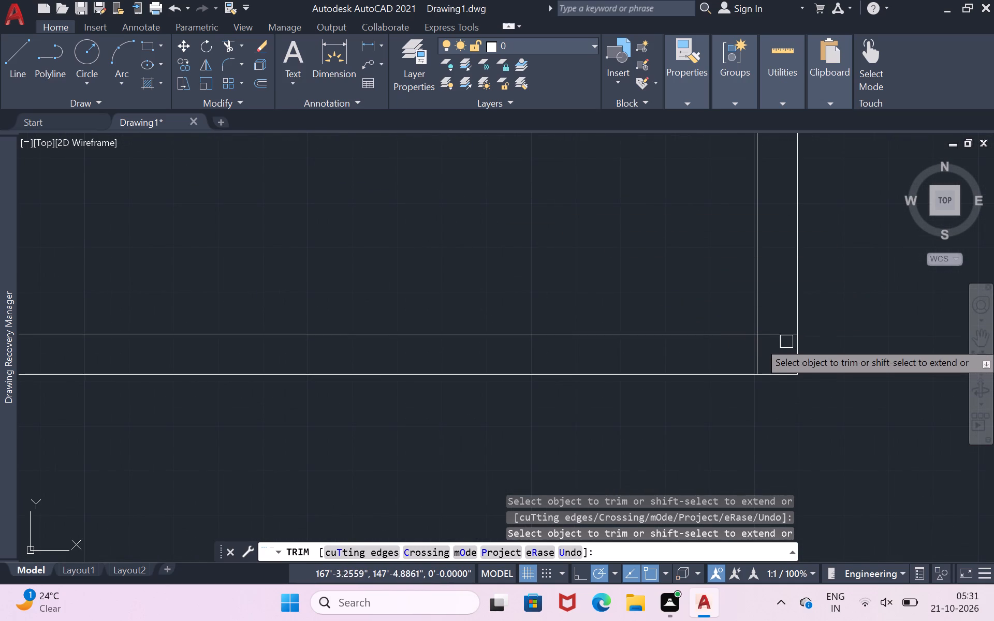
left_click(783, 339)
left_click(762, 348)
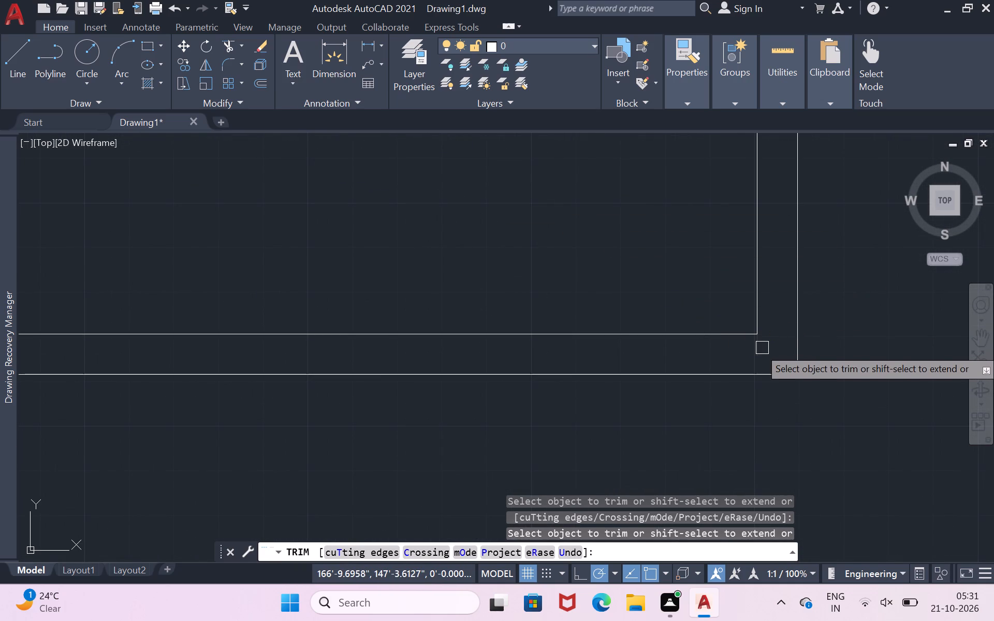
Trim the overlapping inner line ends at the lower-left corner of the double outline.
scroll(762, 348, "down", 4)
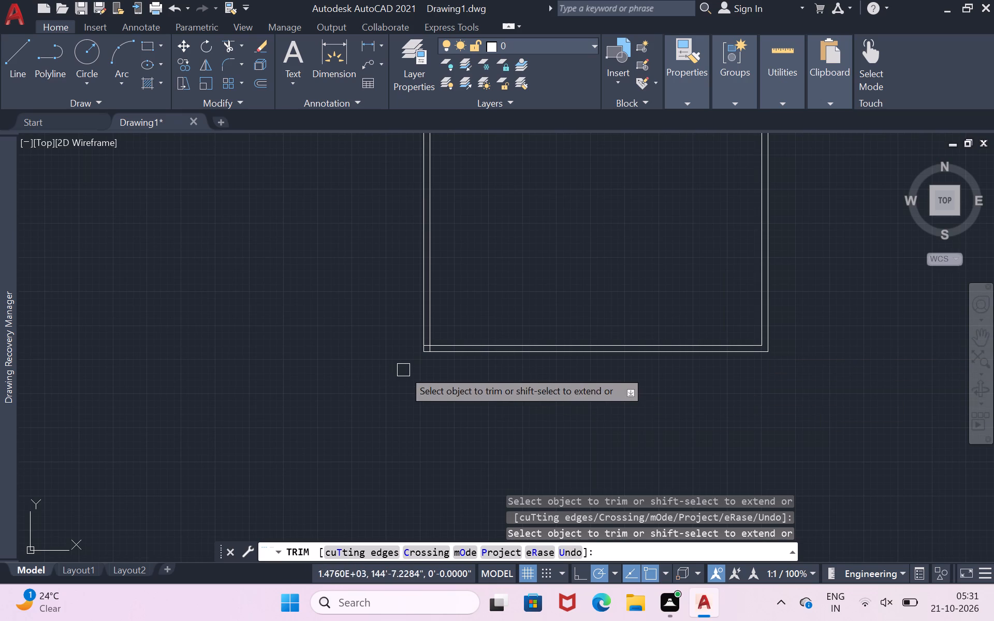
scroll(425, 350, "up", 4)
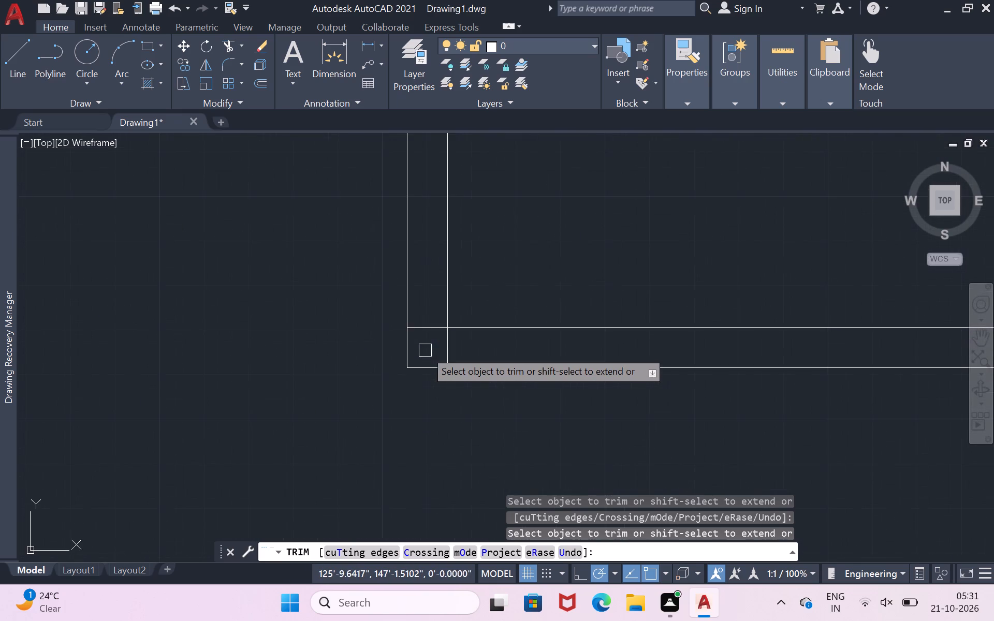
scroll(425, 350, "up", 4)
left_click(436, 213)
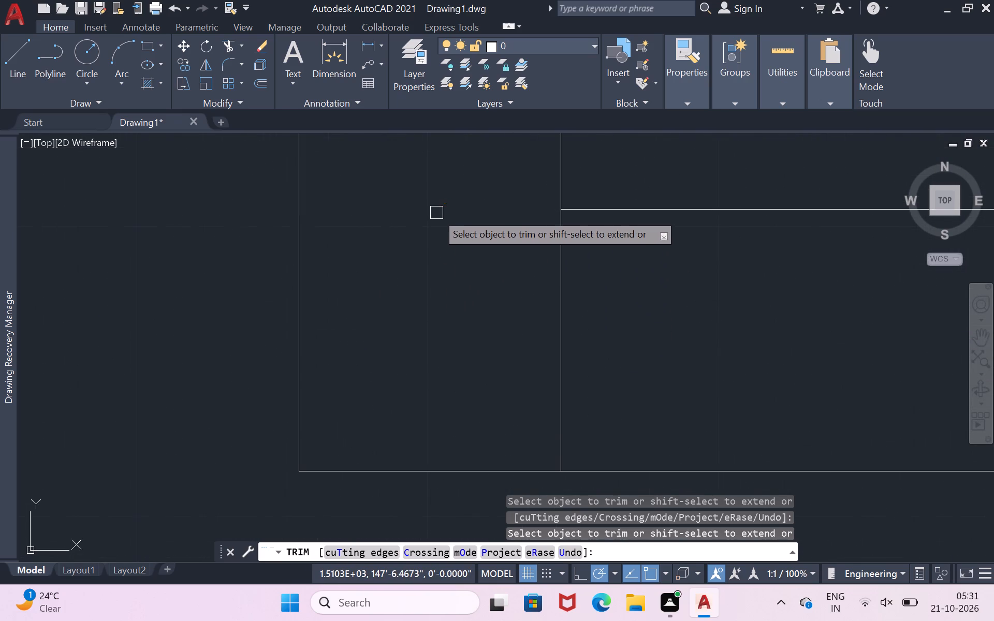
left_click(557, 350)
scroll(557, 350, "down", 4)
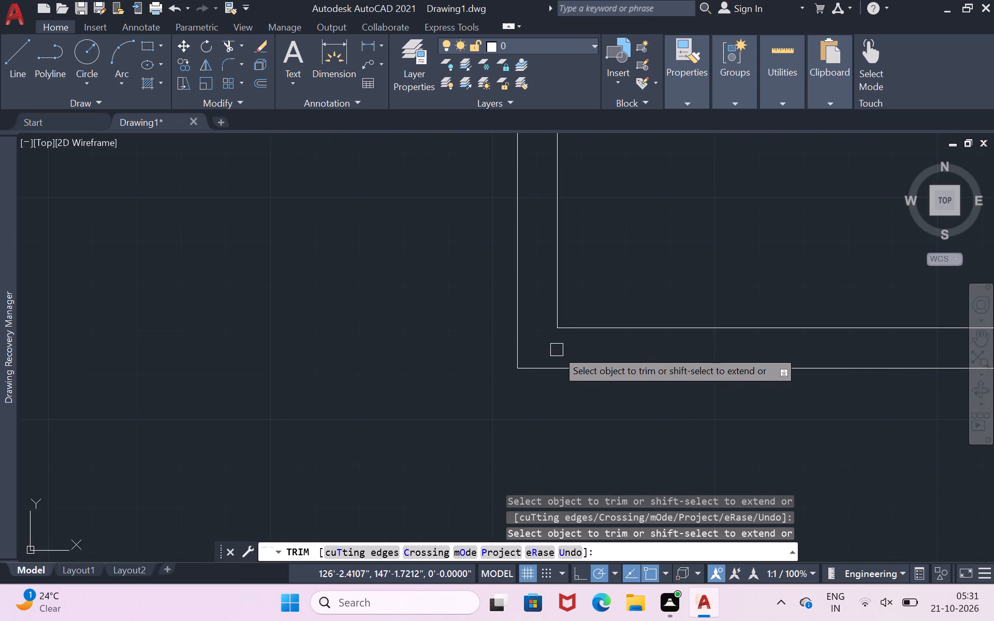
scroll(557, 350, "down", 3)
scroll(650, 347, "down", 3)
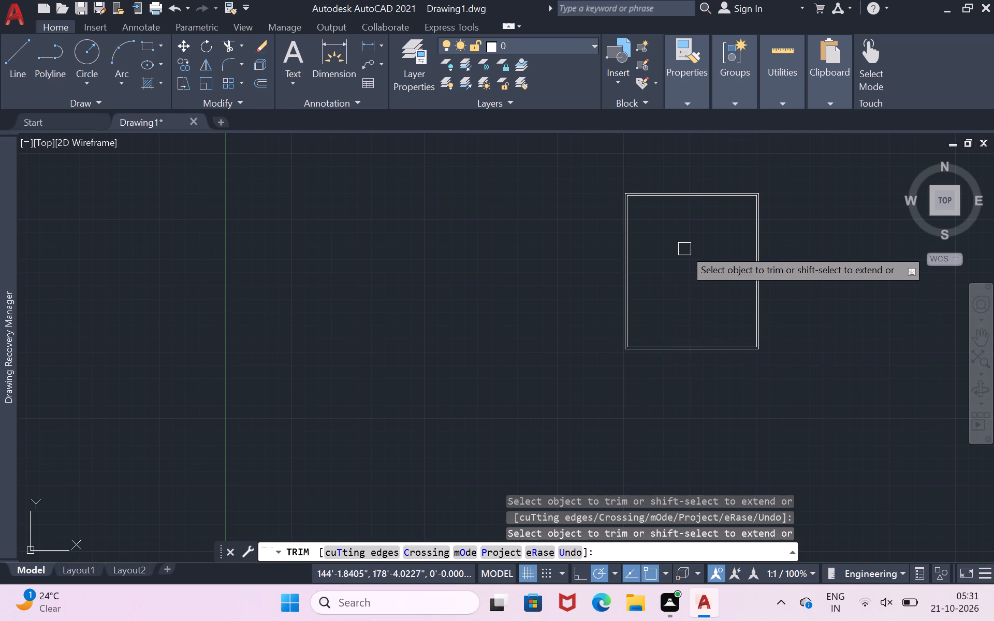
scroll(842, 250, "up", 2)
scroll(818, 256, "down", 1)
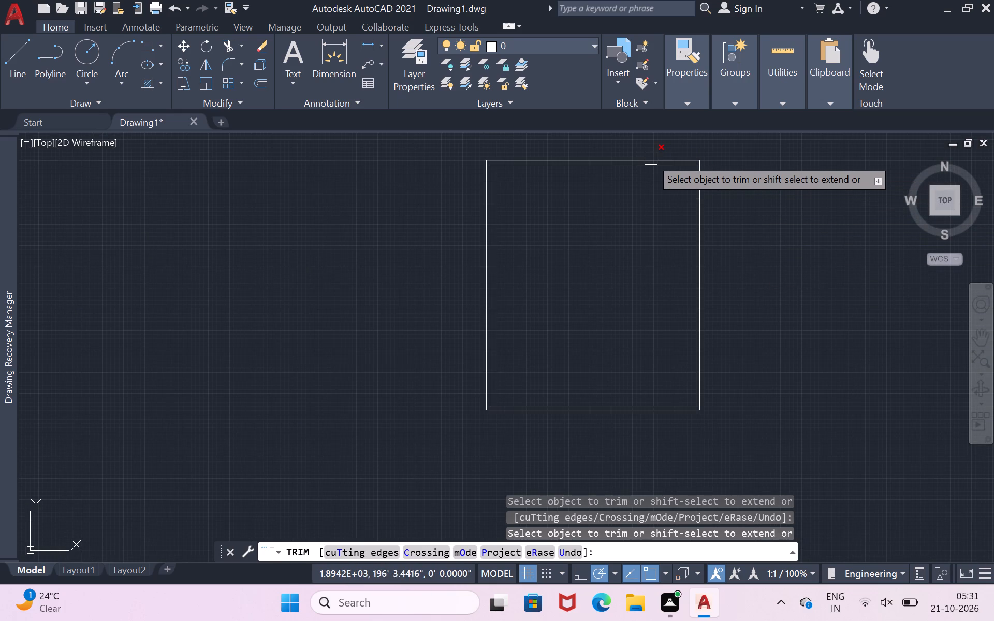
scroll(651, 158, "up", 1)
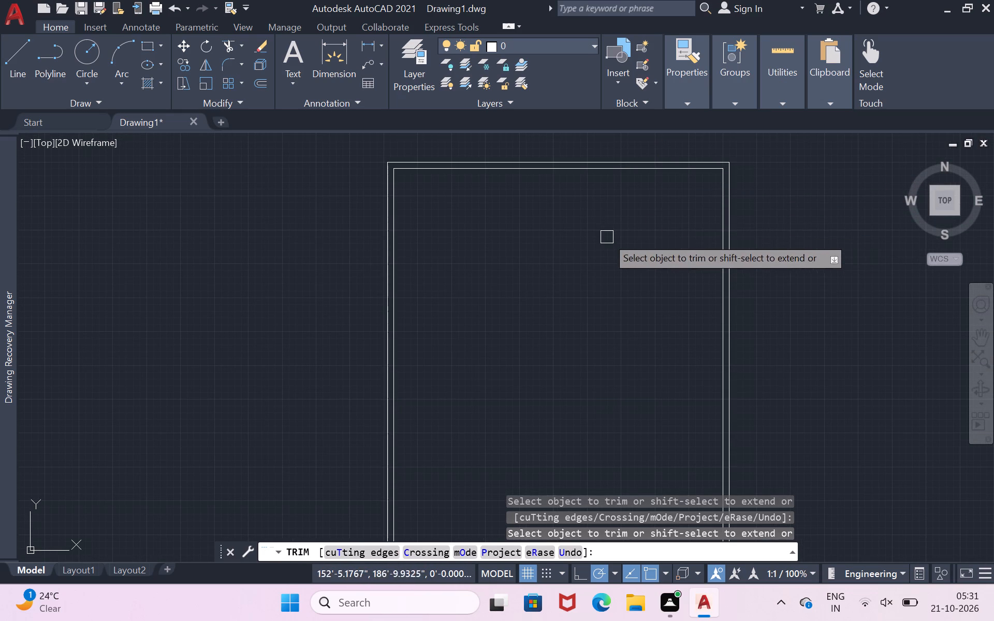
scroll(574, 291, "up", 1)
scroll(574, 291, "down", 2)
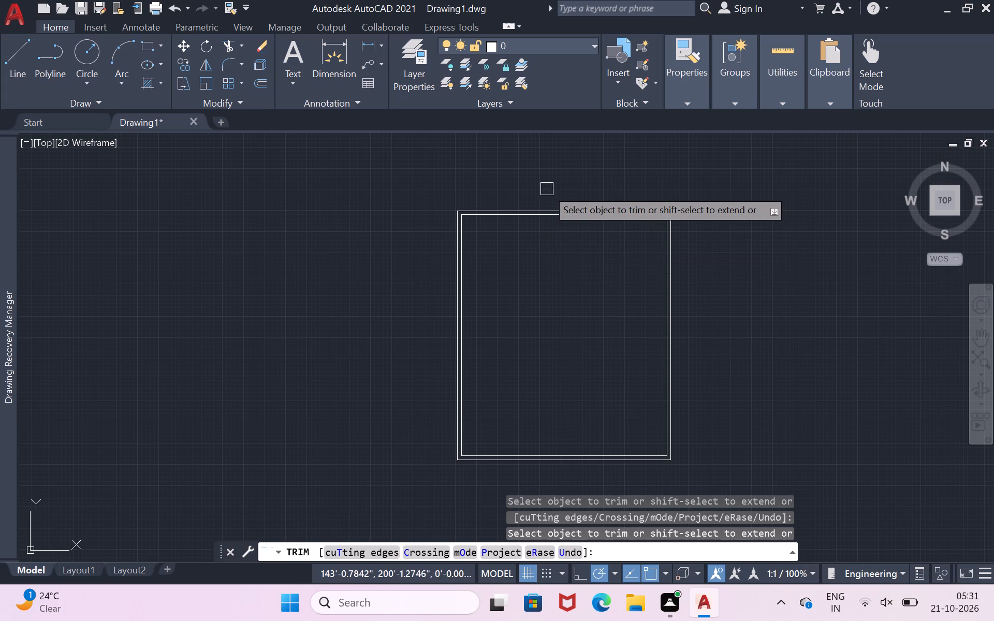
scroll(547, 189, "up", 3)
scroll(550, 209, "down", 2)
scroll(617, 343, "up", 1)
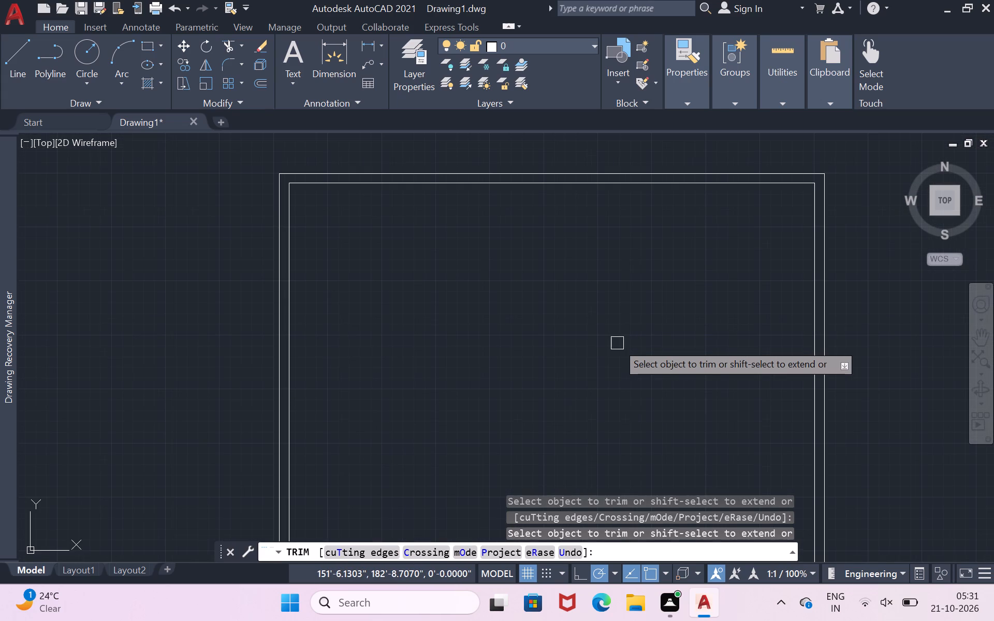
Offset the inner line of the top outer wall 4'2" downward into the plan.
key("Return")
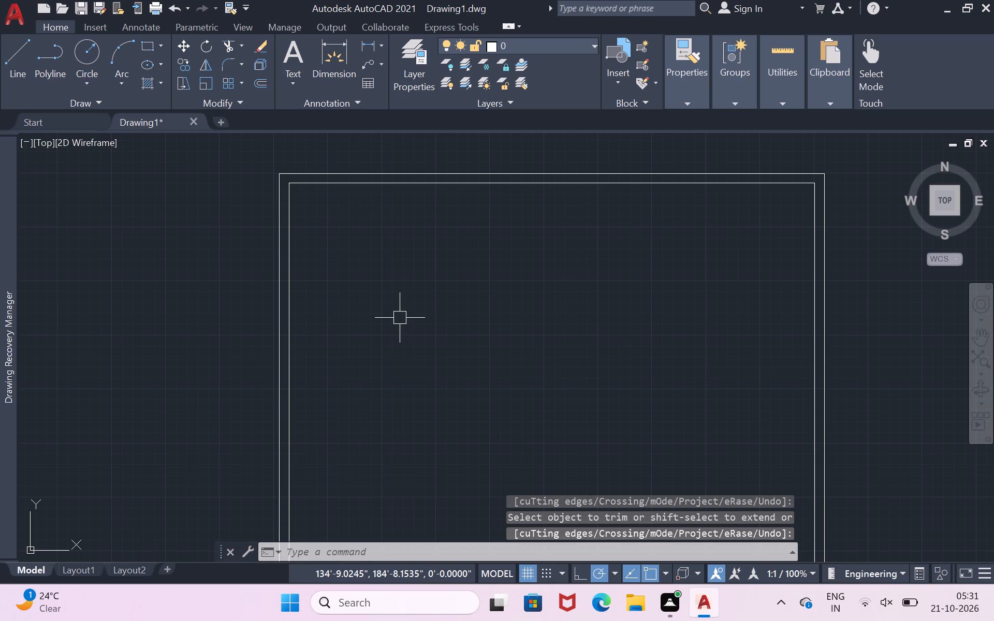
key("o")
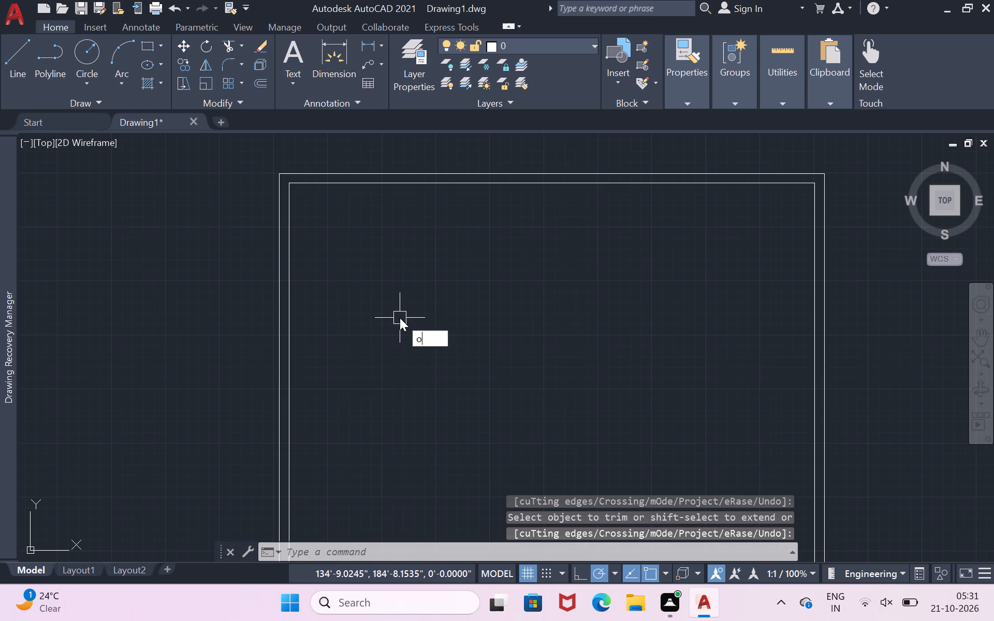
key("Return")
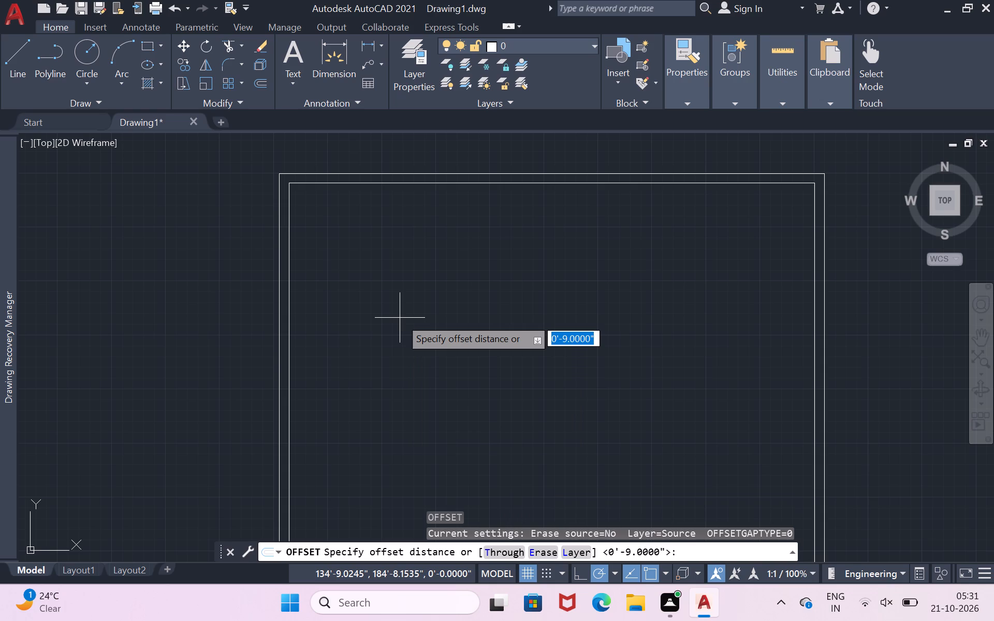
left_click(318, 180)
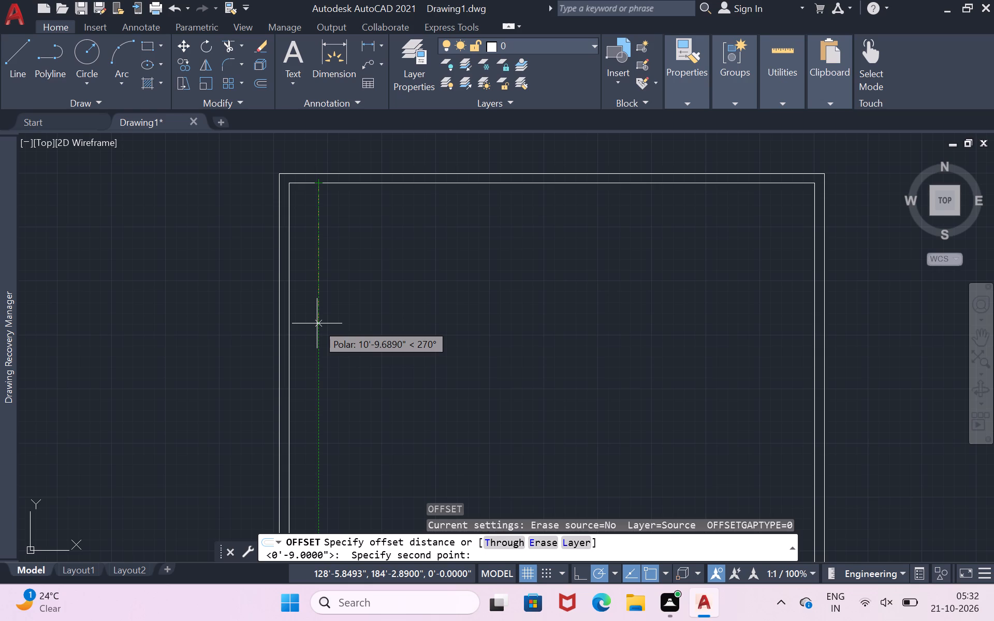
key("4")
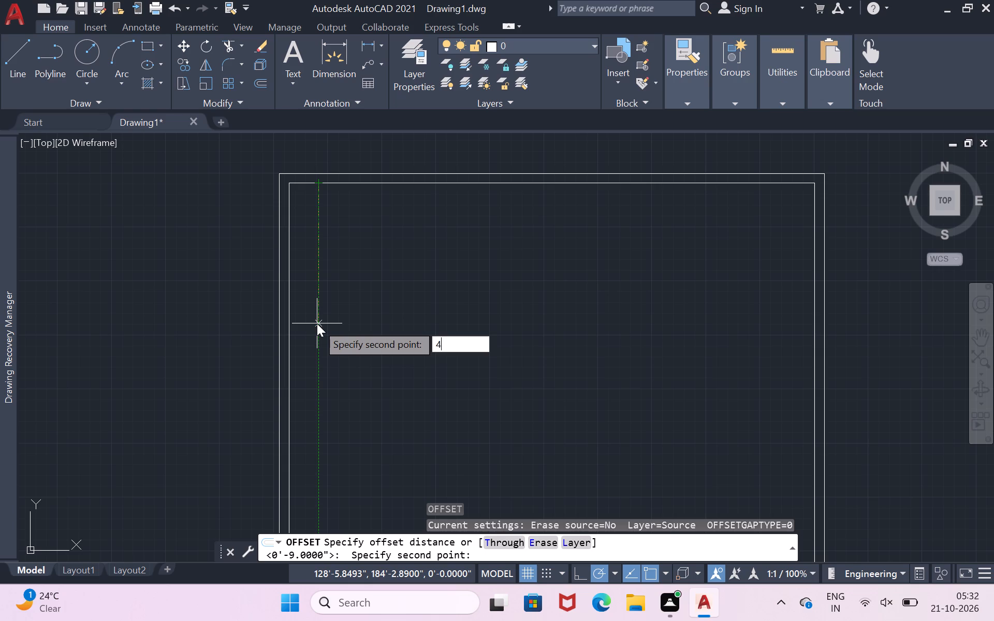
key("apostrophe")
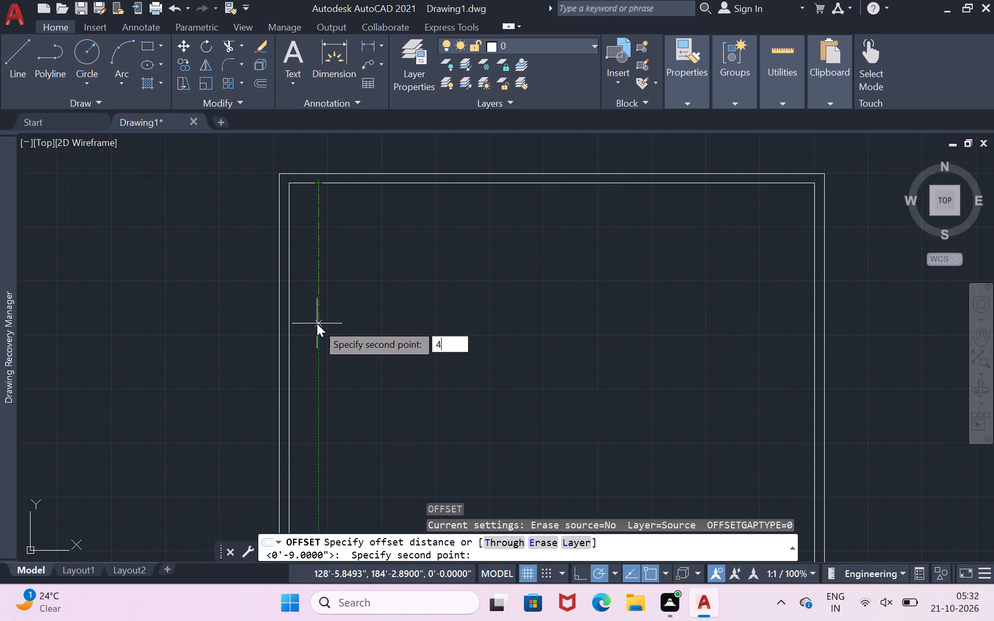
key("2")
key("shift+quotedbl")
key("Return")
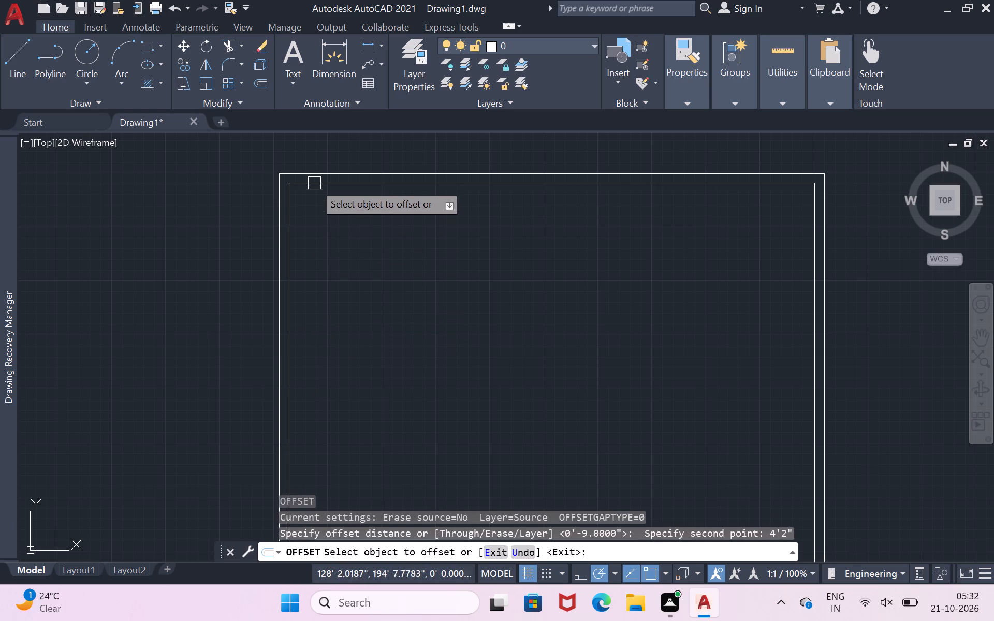
left_click(314, 182)
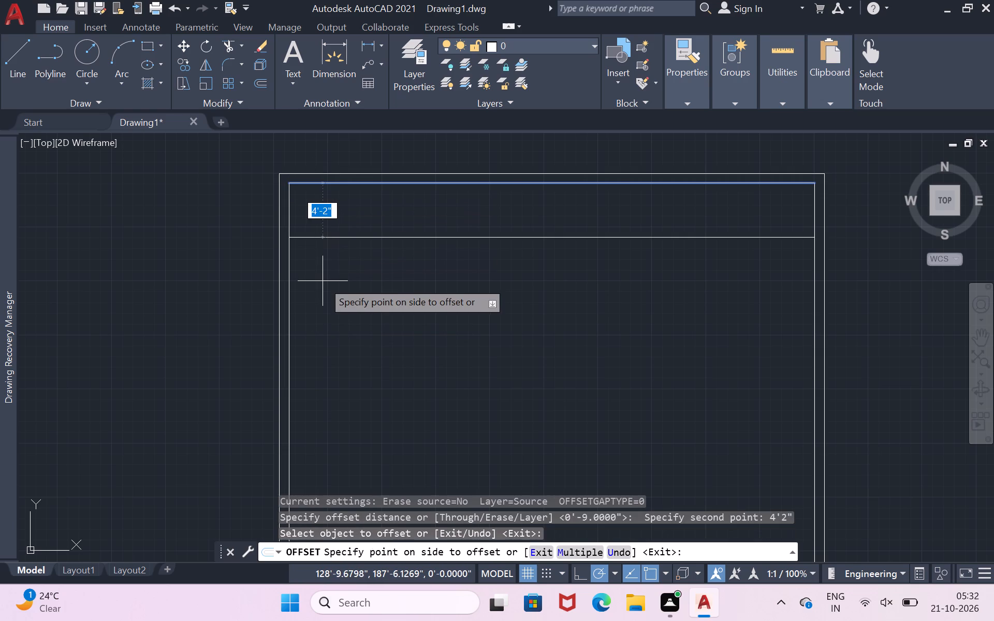
left_click(323, 281)
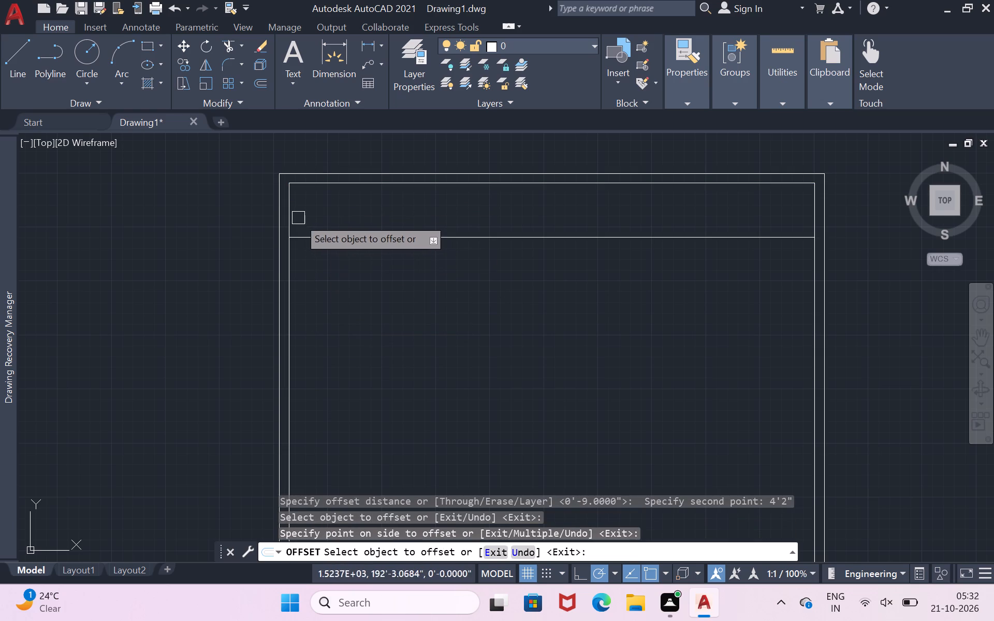
Offset the inner line of the left outer wall 11'5" to the right, into the plan.
left_click(293, 210)
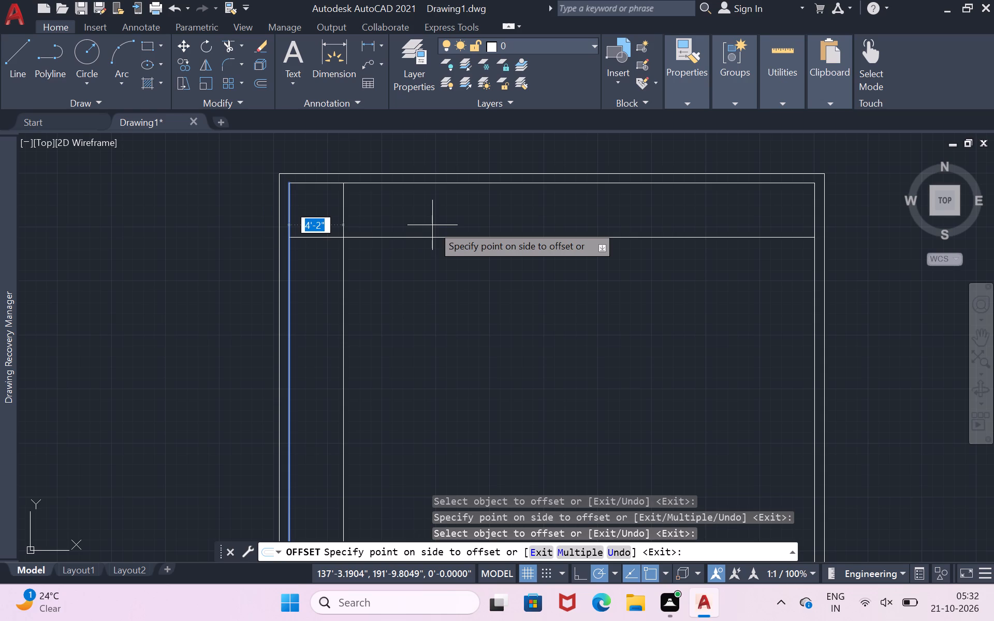
key("BackSpace")
type("11")
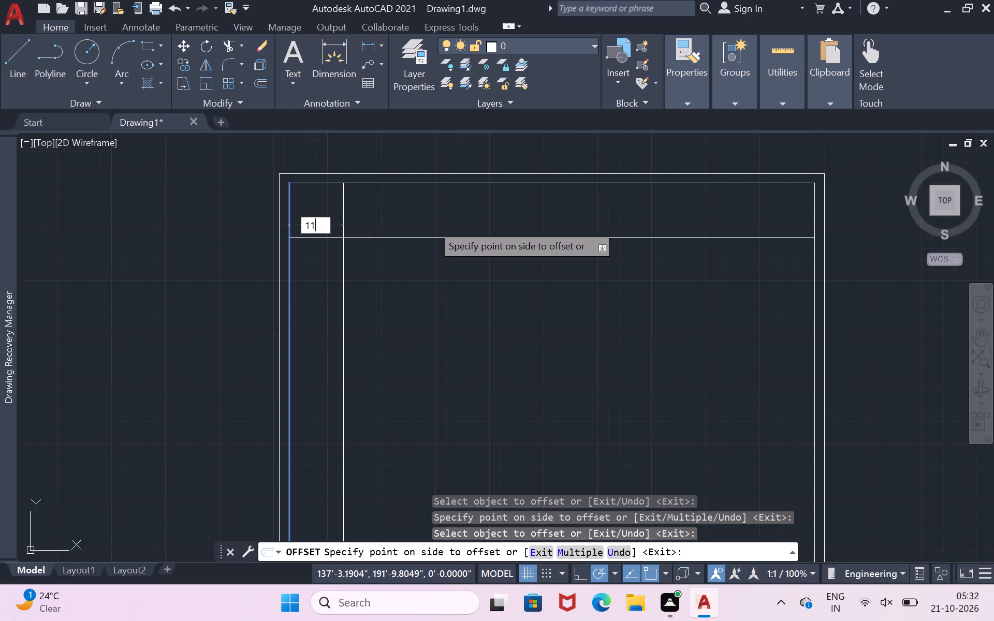
key("apostrophe")
key("5")
key("shift+quotedbl")
key("Return")
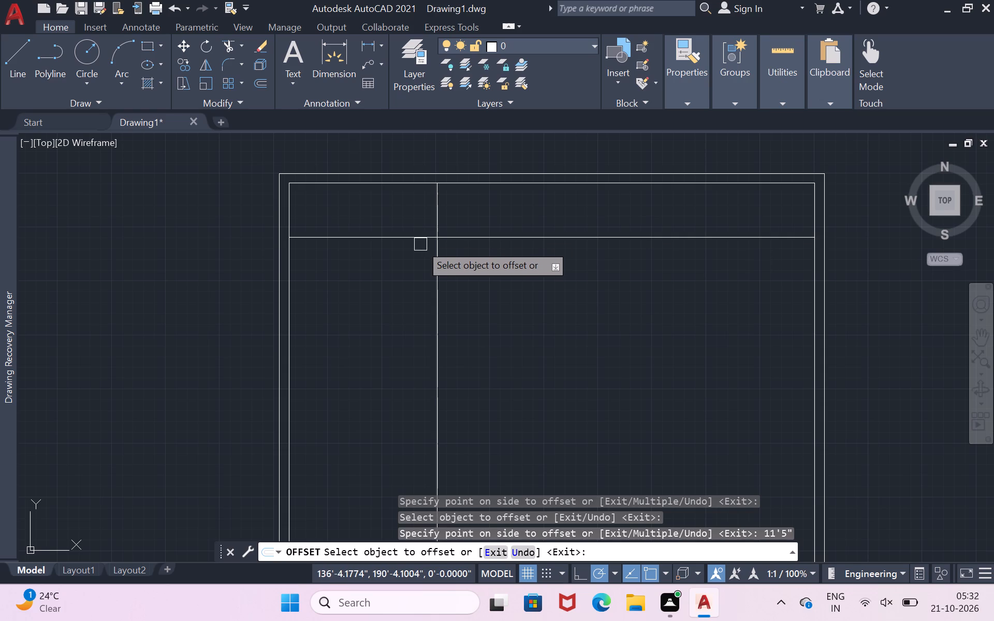
Offset the new horizontal line below the top wall 4.5" downward to form a partition wall.
left_click(394, 238)
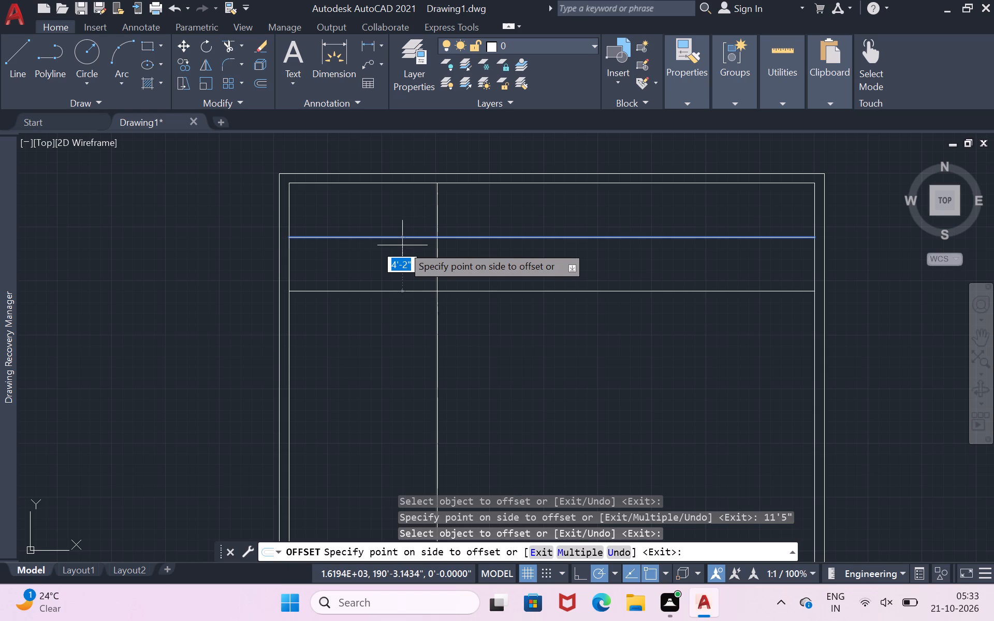
key("BackSpace")
key("4")
type(".5\"")
key("Return")
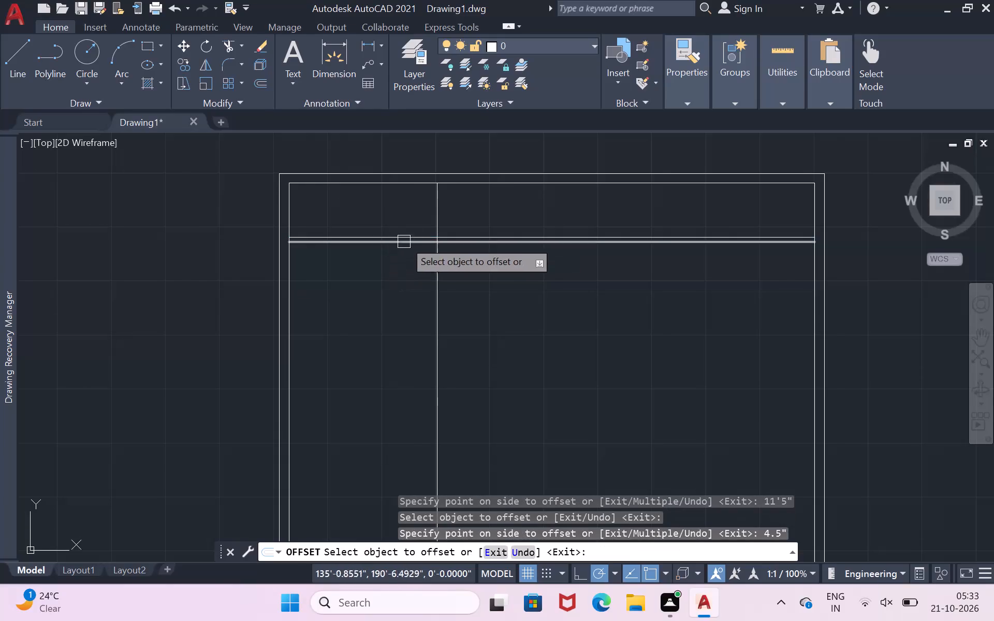
Offset the new vertical line 4.5" toward the left outer wall to form a partition wall.
left_click(436, 205)
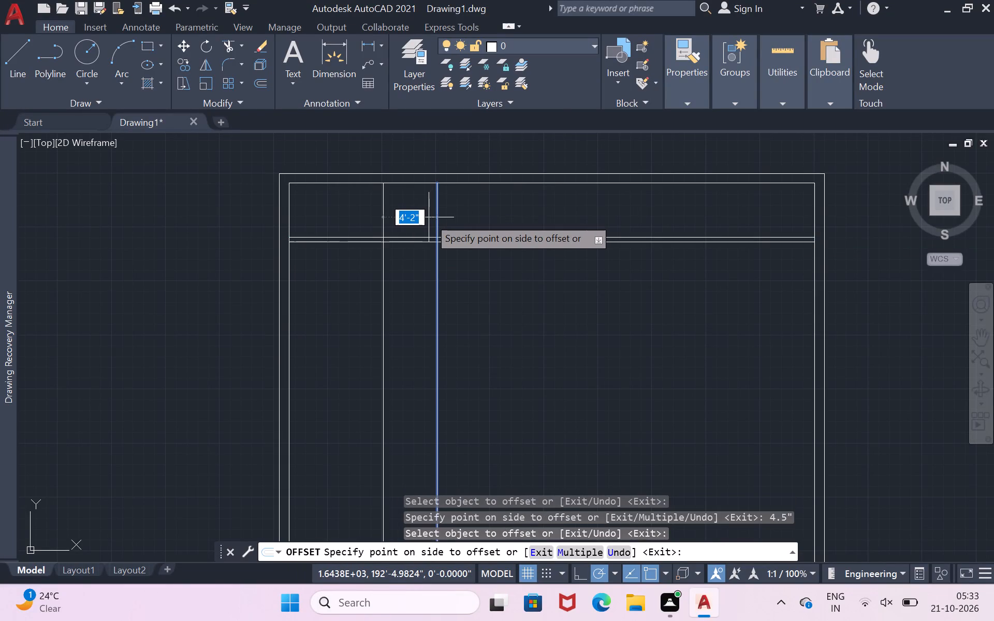
key("BackSpace")
key("4")
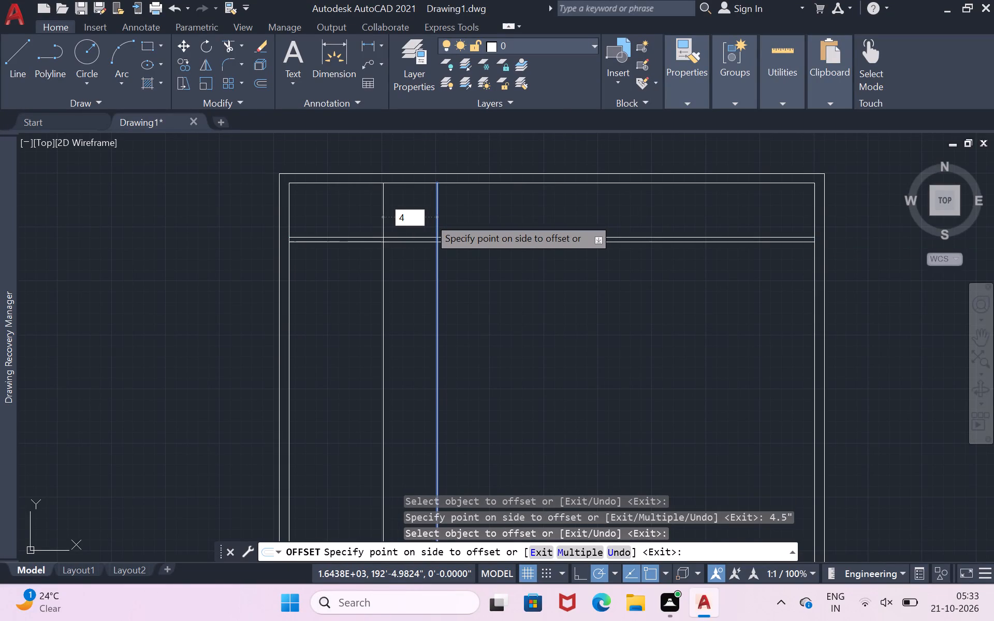
type(".5")
key("shift+quotedbl")
key("Return")
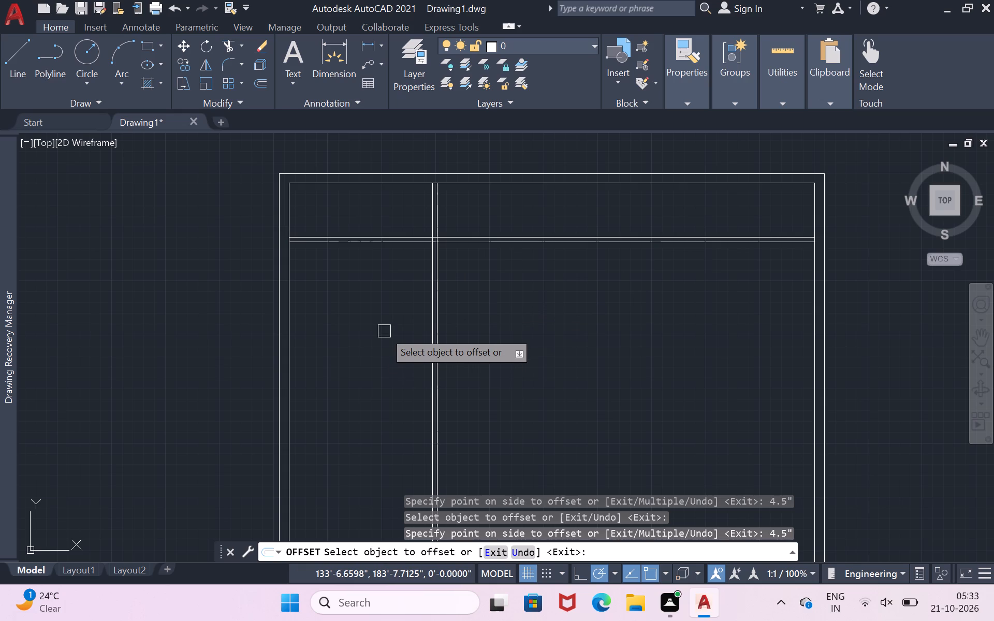
Offset the inner line of the right outer wall 12' to the left, into the plan.
left_click(809, 202)
key("BackSpace")
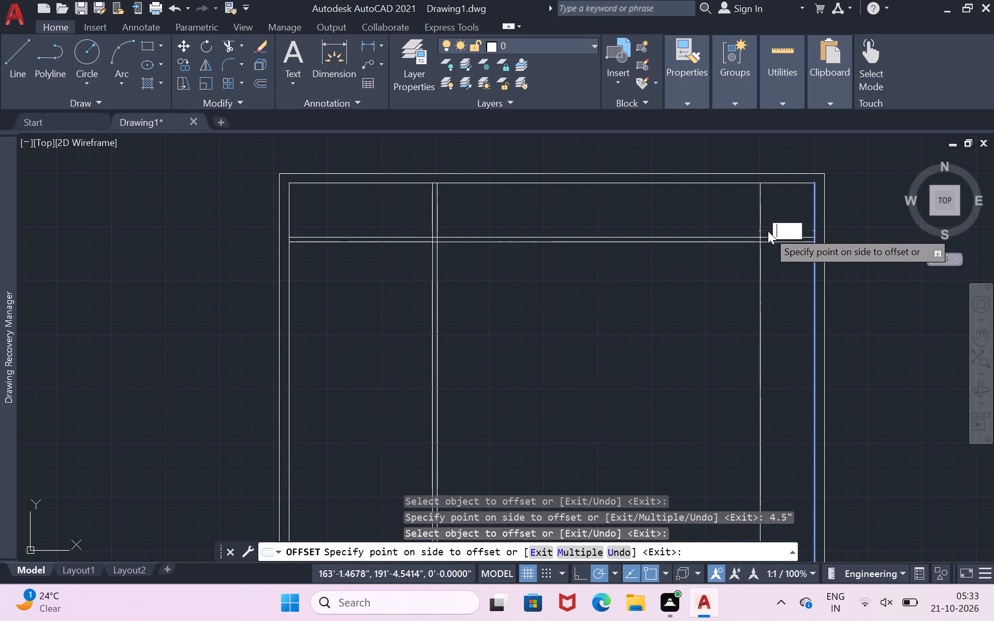
type("12")
key("apostrophe")
key("Return")
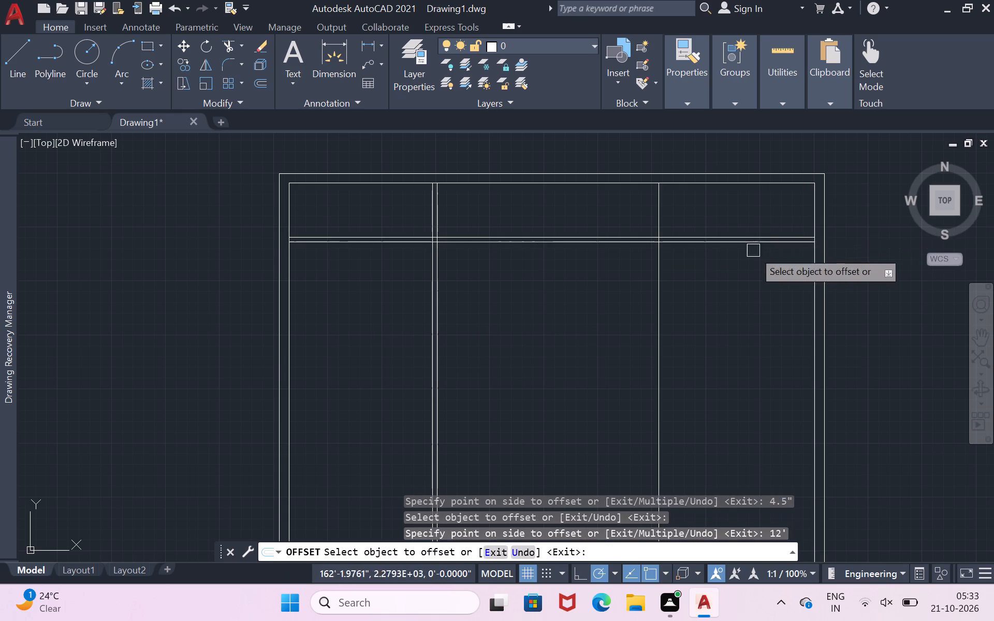
Offset the new vertical line near the right side 9" to the left to form a wall.
left_click(664, 294)
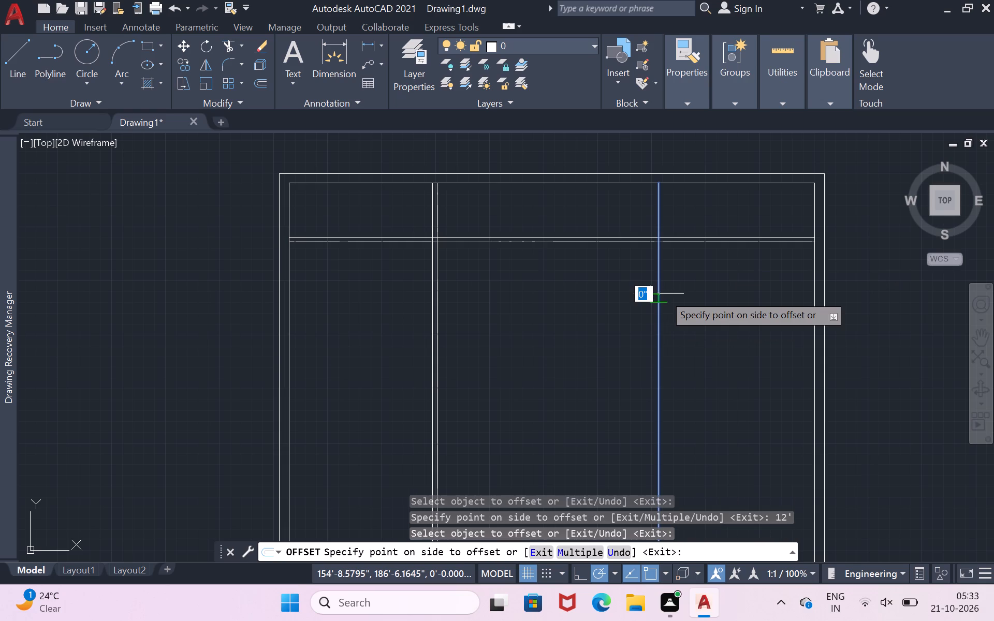
key("BackSpace")
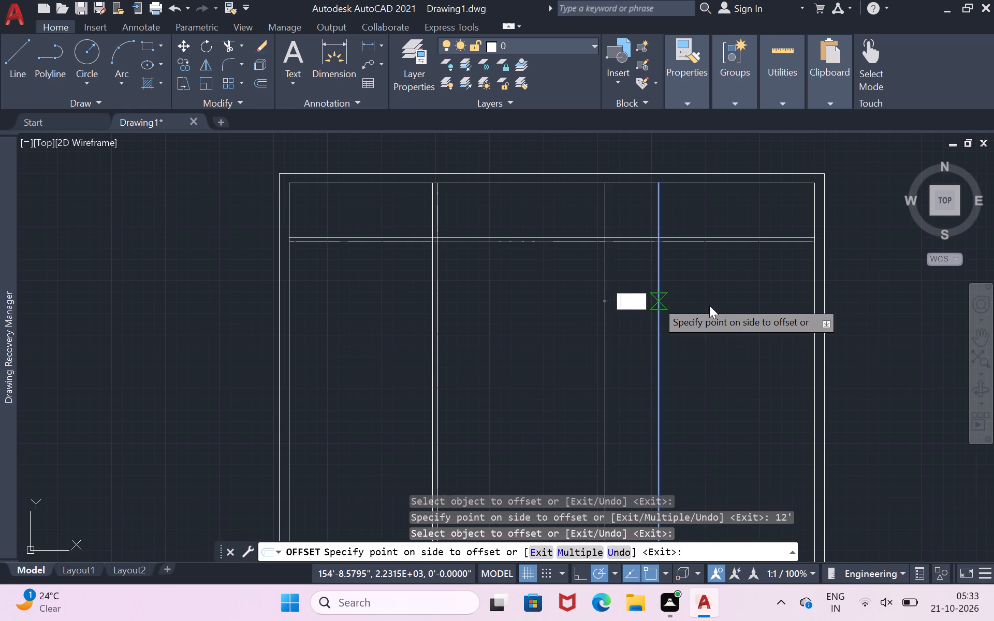
key("4")
key("BackSpace")
key("9")
key("shift+quotedbl")
key("Return")
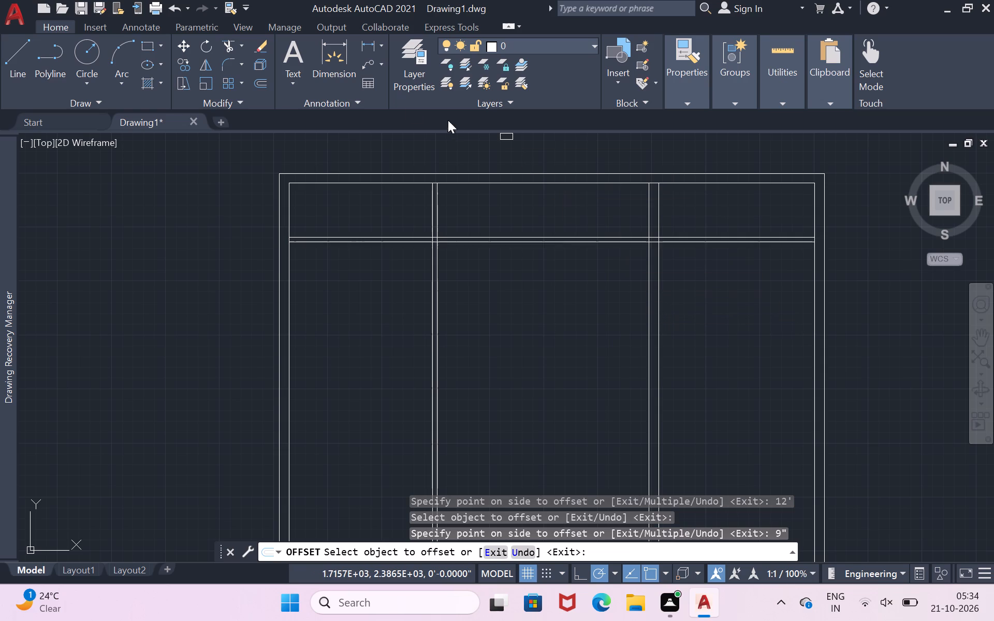
Trim away both horizontal partition lines below the top wall everywhere to the right of the left vertical partition.
left_click(224, 42)
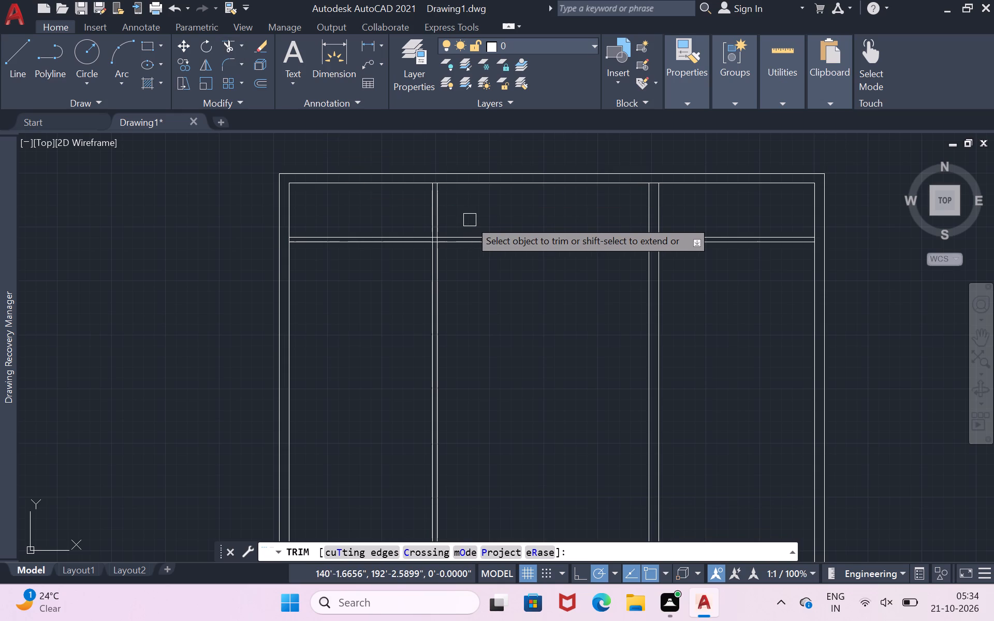
left_click_drag(470, 220, 490, 328)
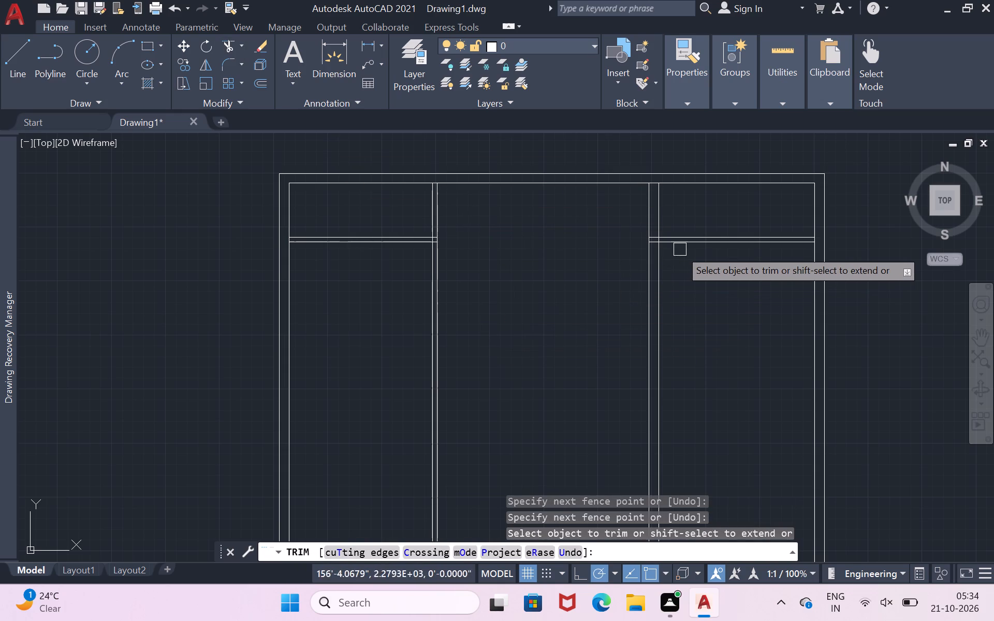
left_click_drag(694, 210, 707, 332)
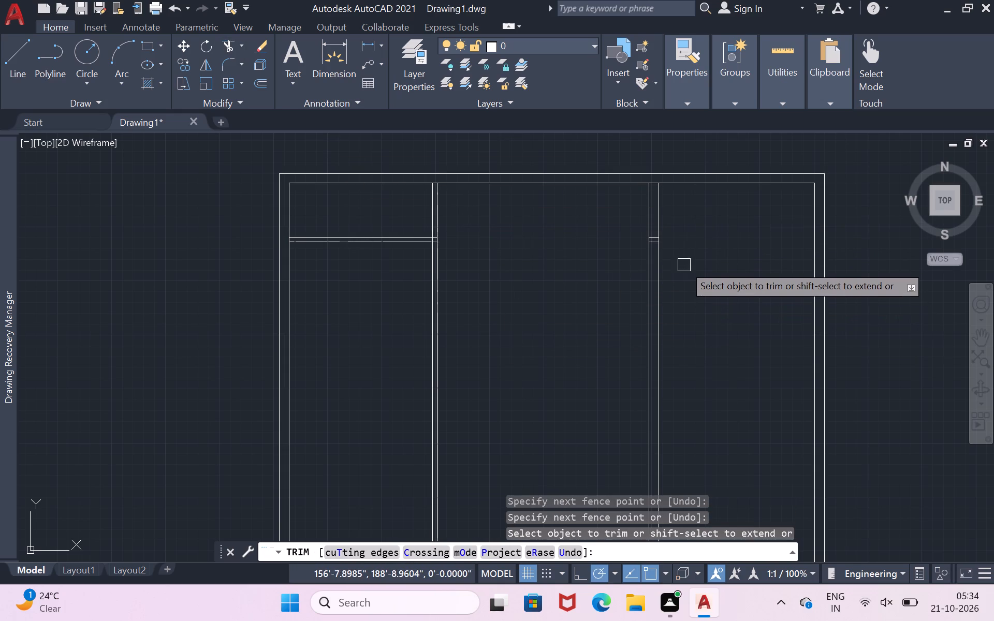
scroll(667, 255, "up", 3)
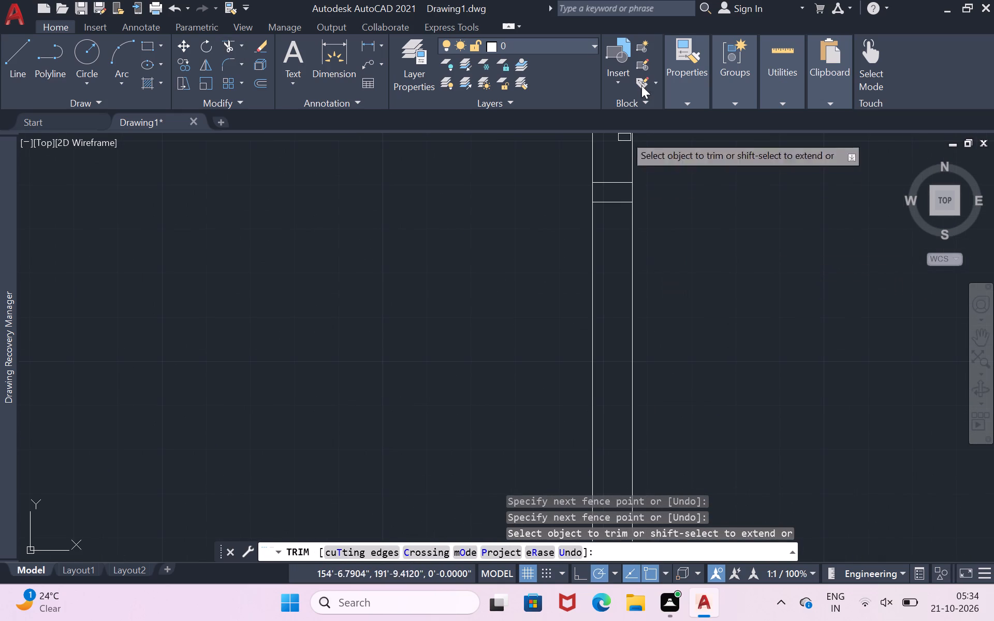
left_click_drag(605, 167, 617, 227)
scroll(617, 227, "down", 2)
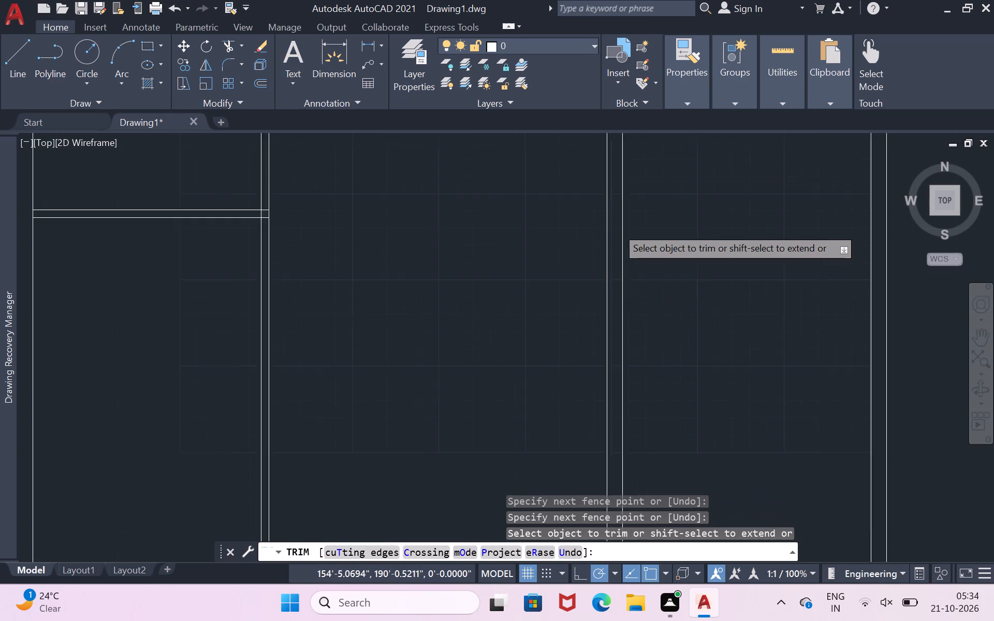
scroll(617, 227, "down", 2)
scroll(463, 208, "up", 3)
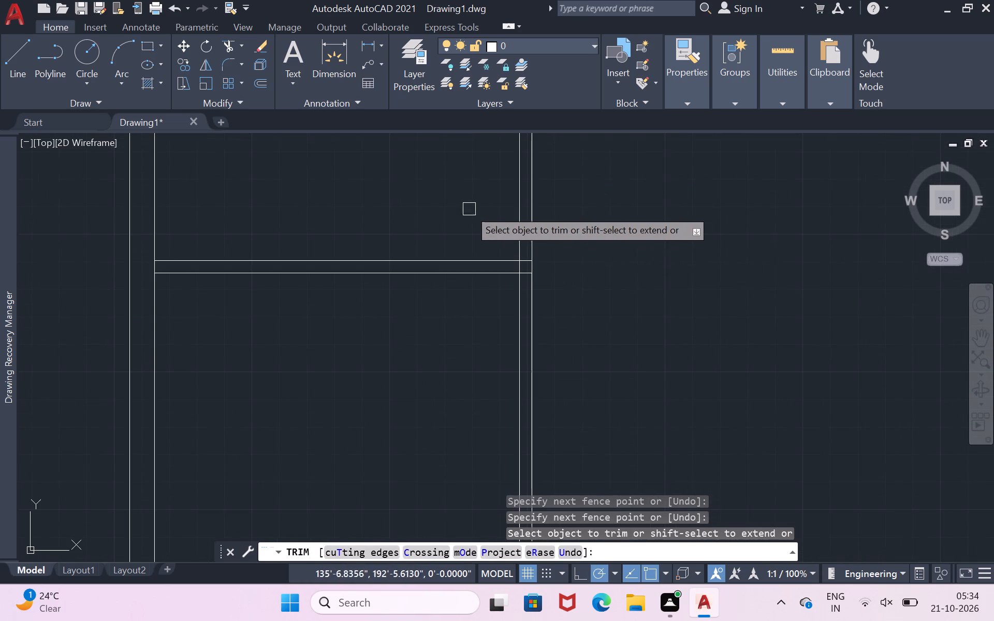
scroll(528, 263, "up", 3)
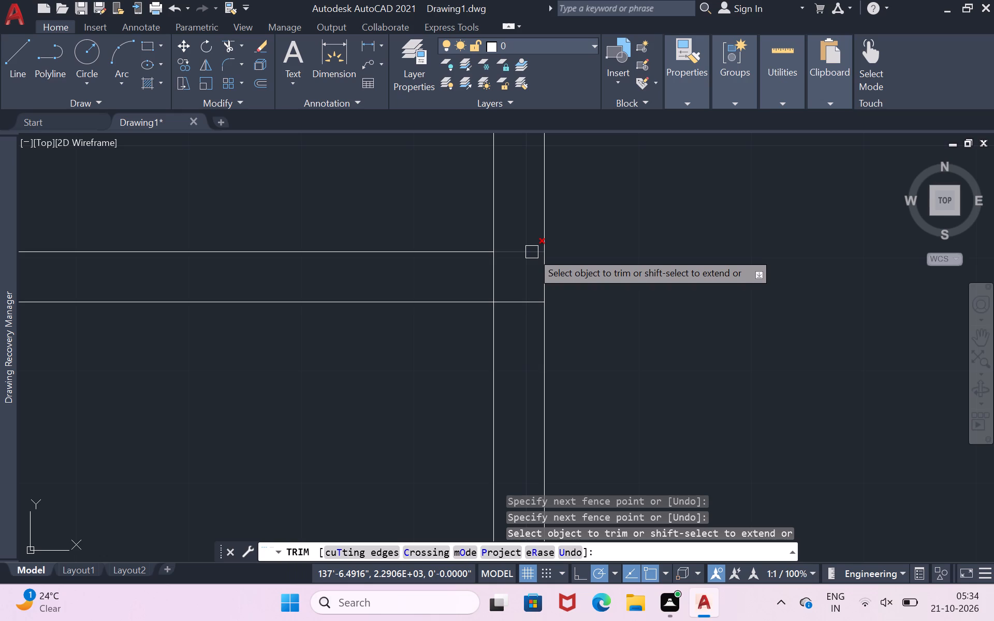
scroll(560, 234, "down", 5)
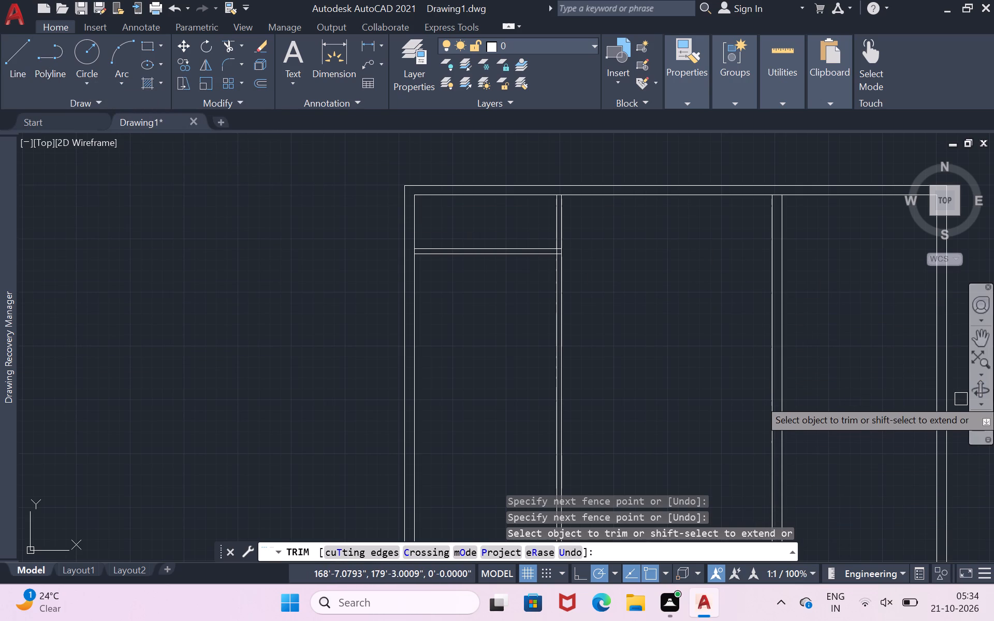
Offset the inner line of the top outer wall 11'7" downward into the plan.
left_click(982, 343)
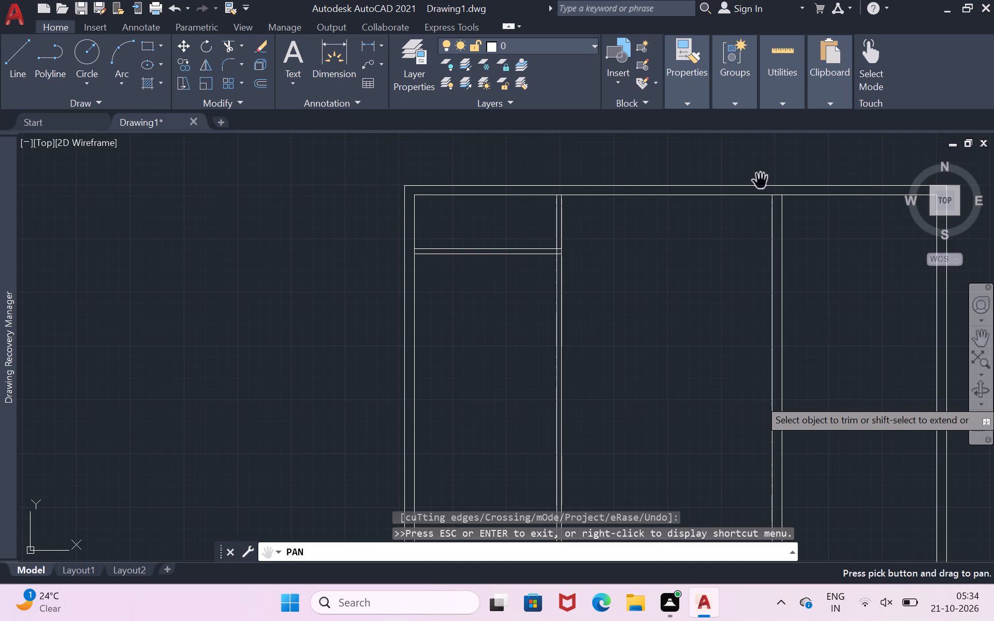
left_click_drag(725, 305, 652, 307)
left_click_drag(649, 324, 628, 332)
left_click(628, 332)
scroll(628, 332, "down", 1)
left_click_drag(625, 349, 603, 326)
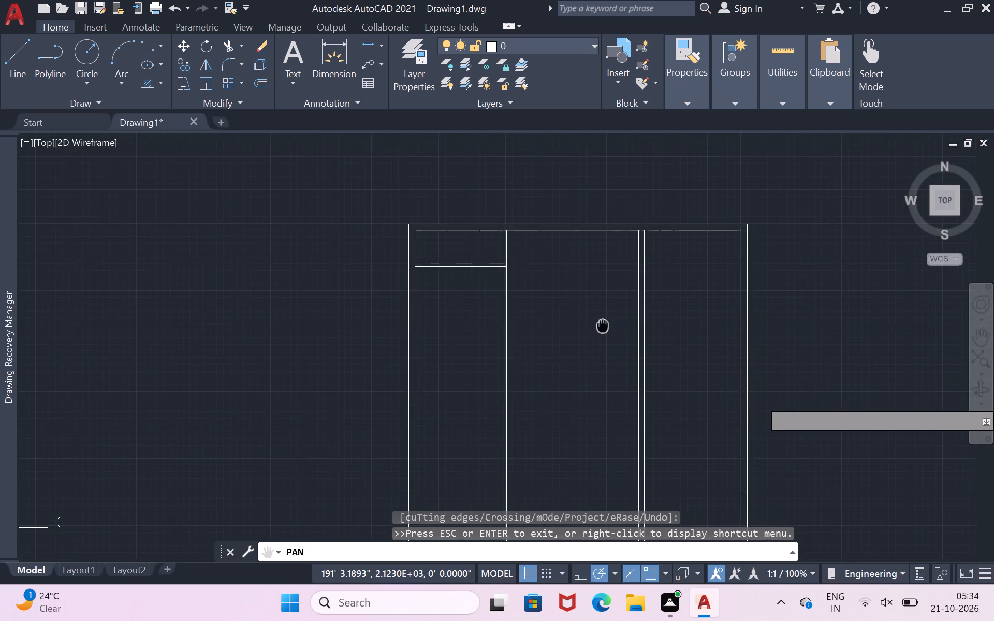
left_click_drag(603, 326, 529, 327)
scroll(528, 326, "up", 2)
left_click_drag(528, 326, 598, 377)
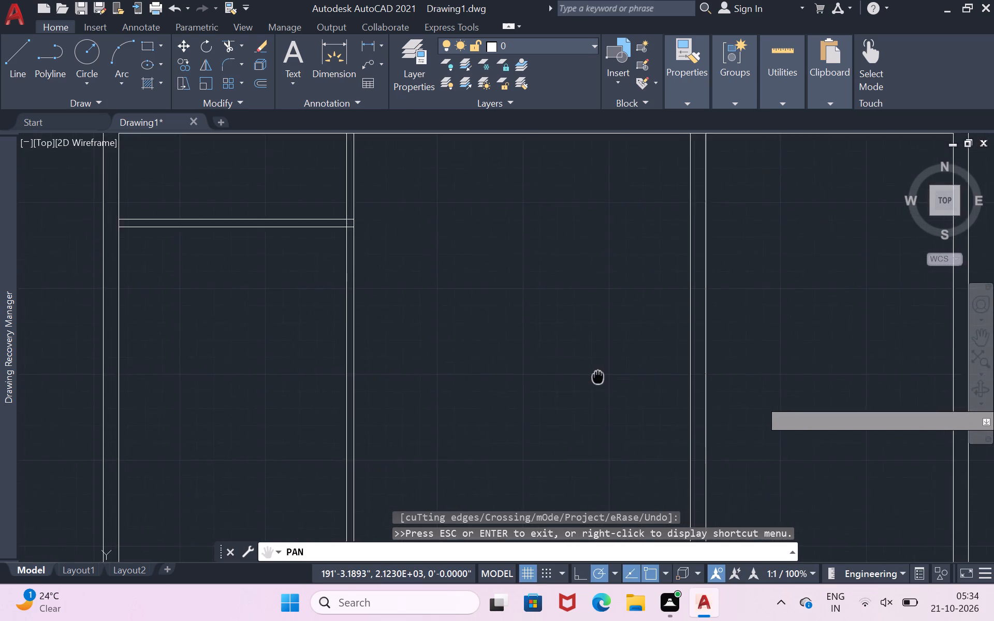
left_click_drag(598, 377, 567, 433)
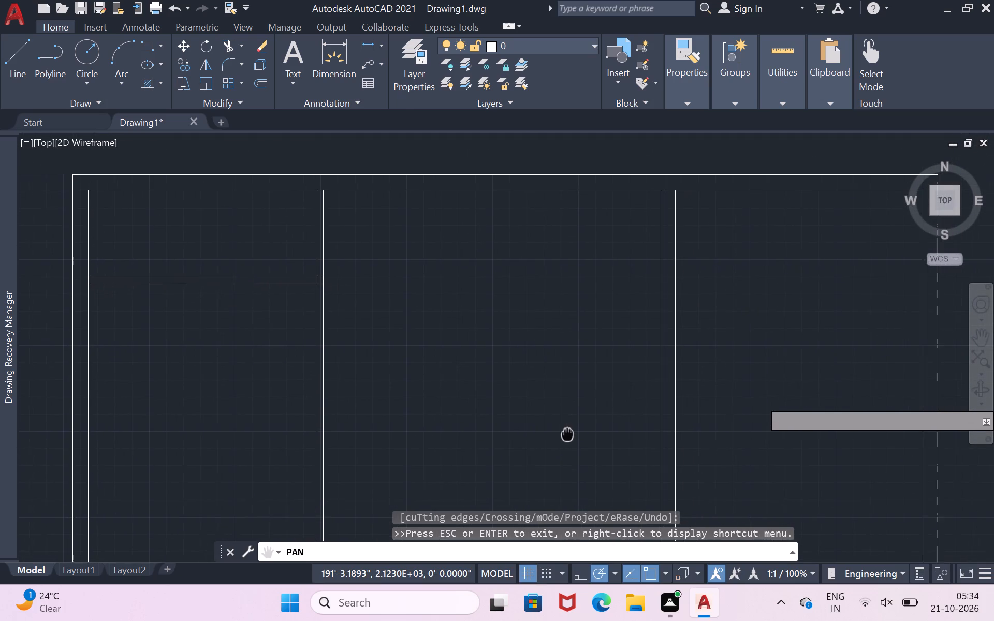
left_click_drag(567, 433, 566, 433)
key("Return")
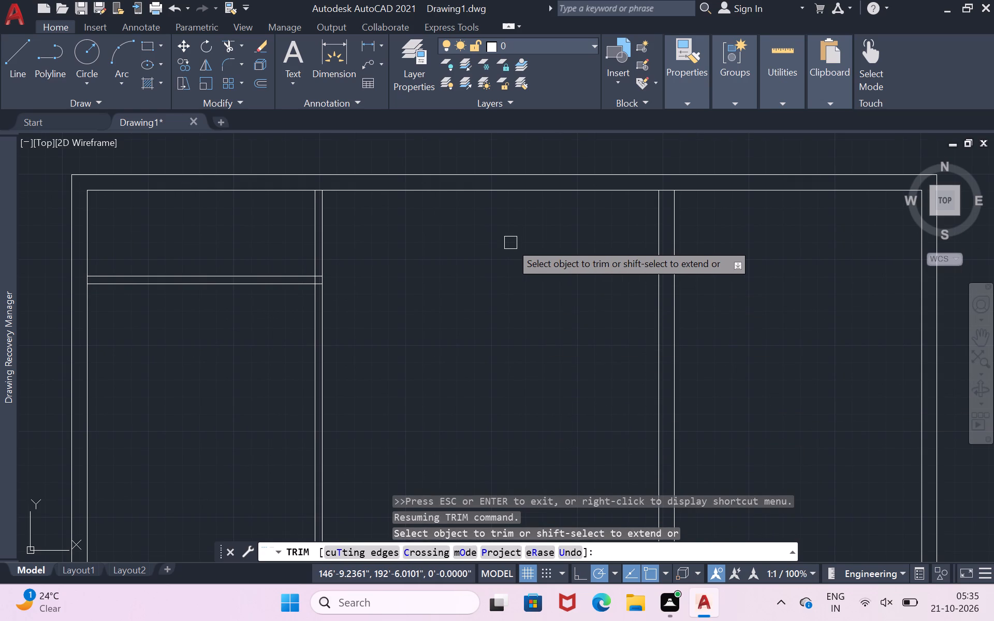
key("Return")
key("o")
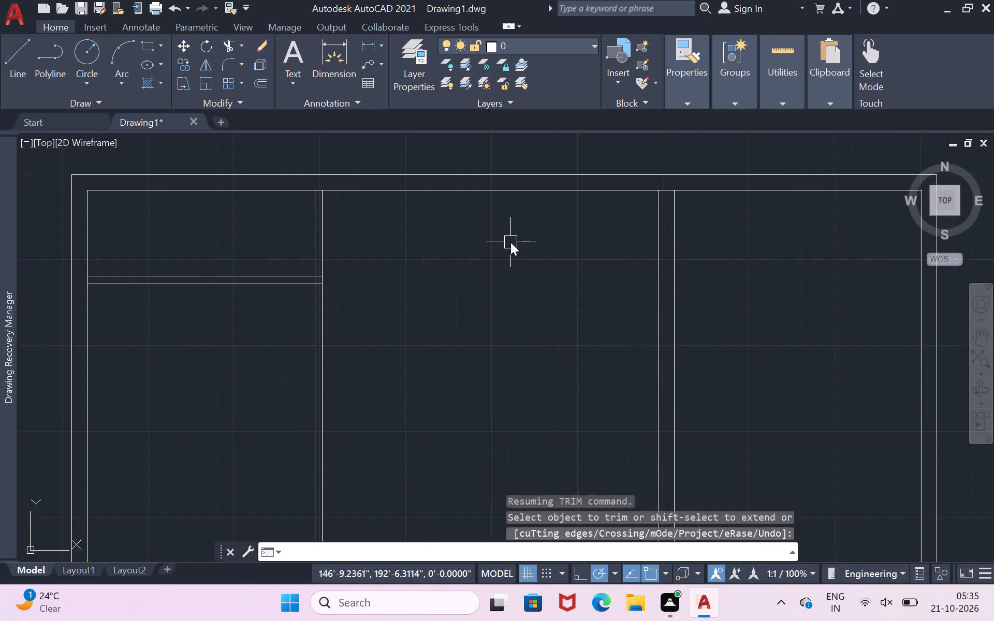
key("Return")
left_click(523, 189)
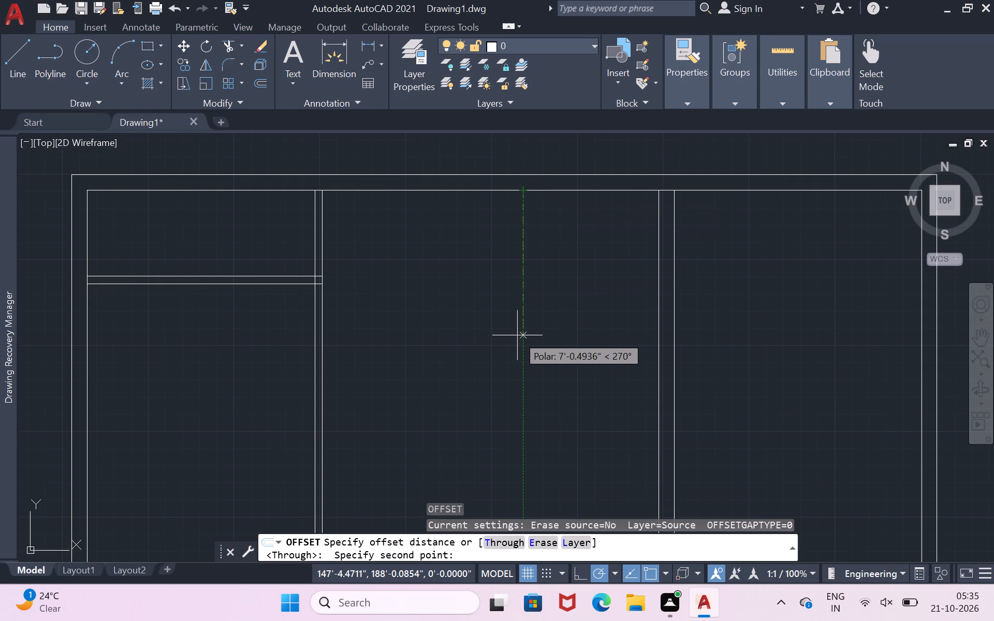
key("1")
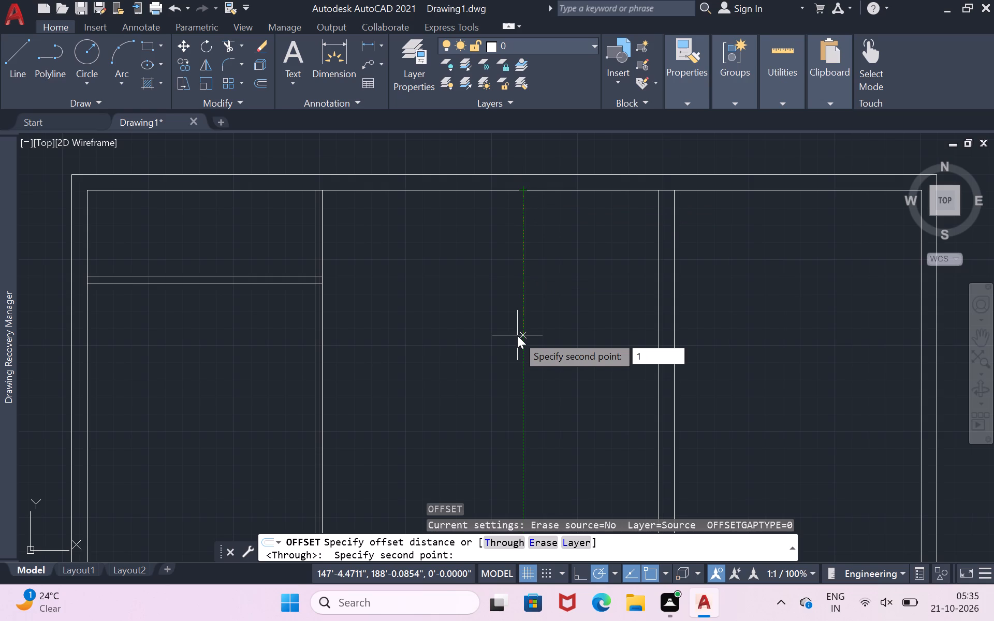
key("1")
type("'7")
key("shift+quotedbl")
key("Return")
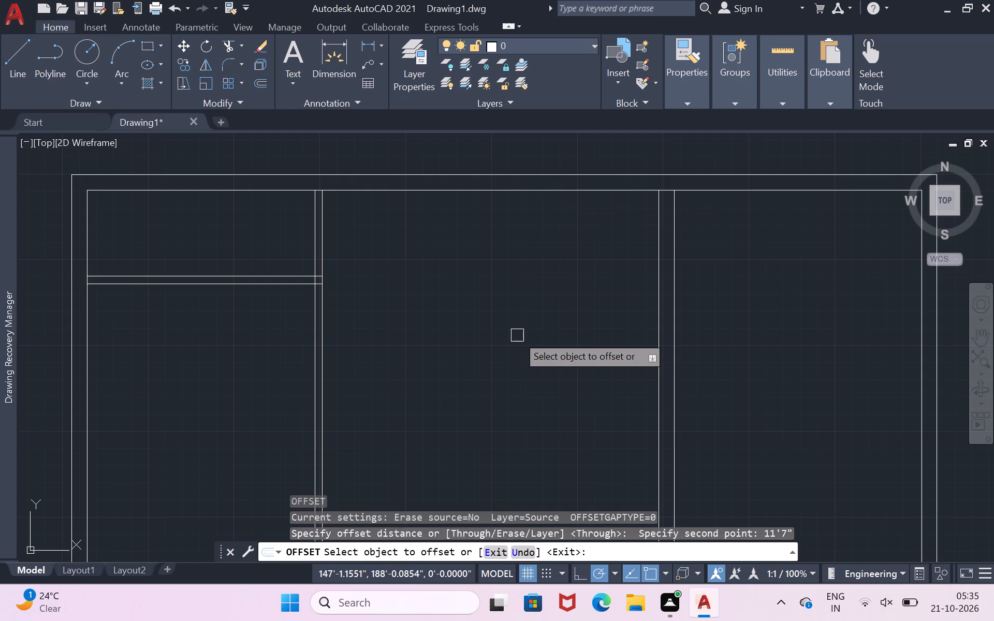
left_click(537, 189)
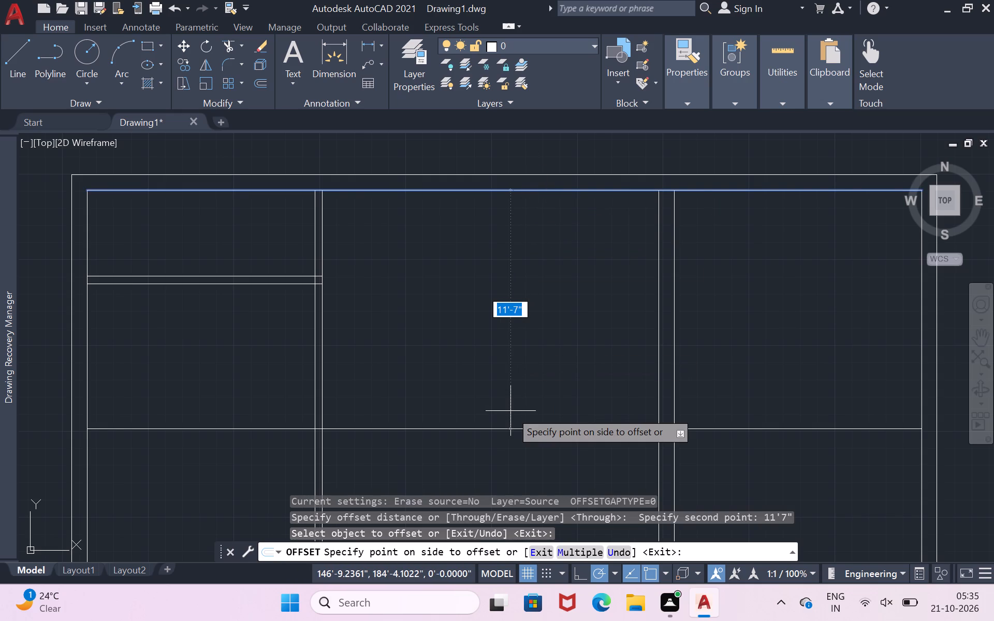
left_click(510, 411)
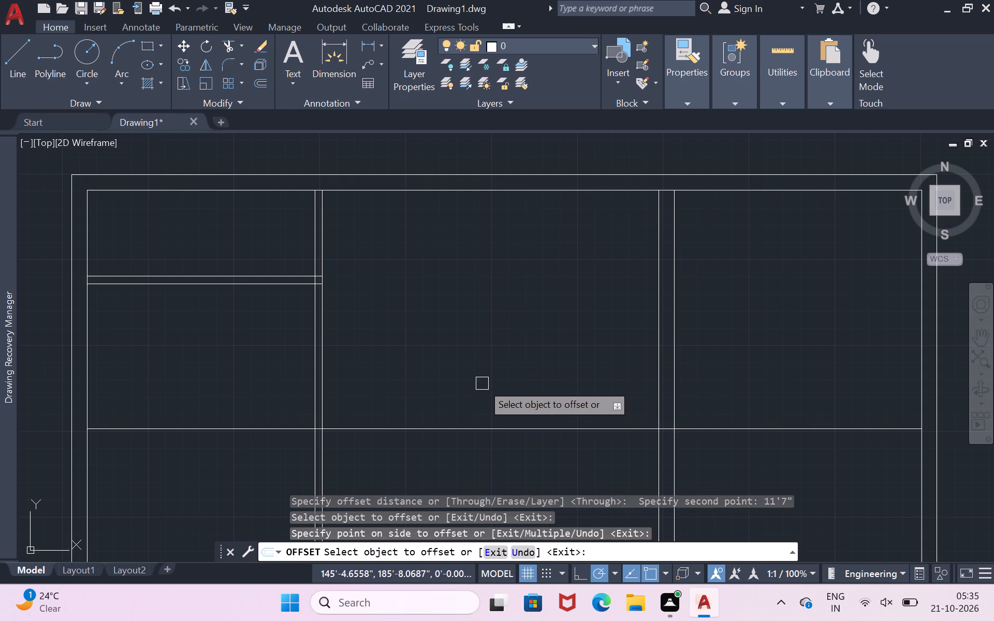
Offset the left line of the left vertical partition 12' to the right.
left_click(320, 374)
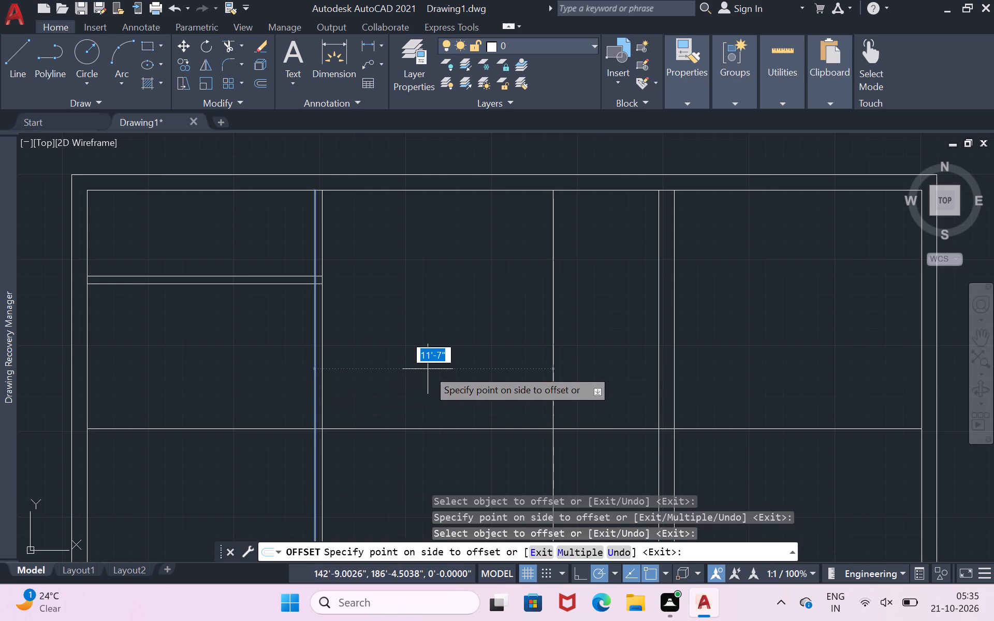
key("BackSpace")
type("12")
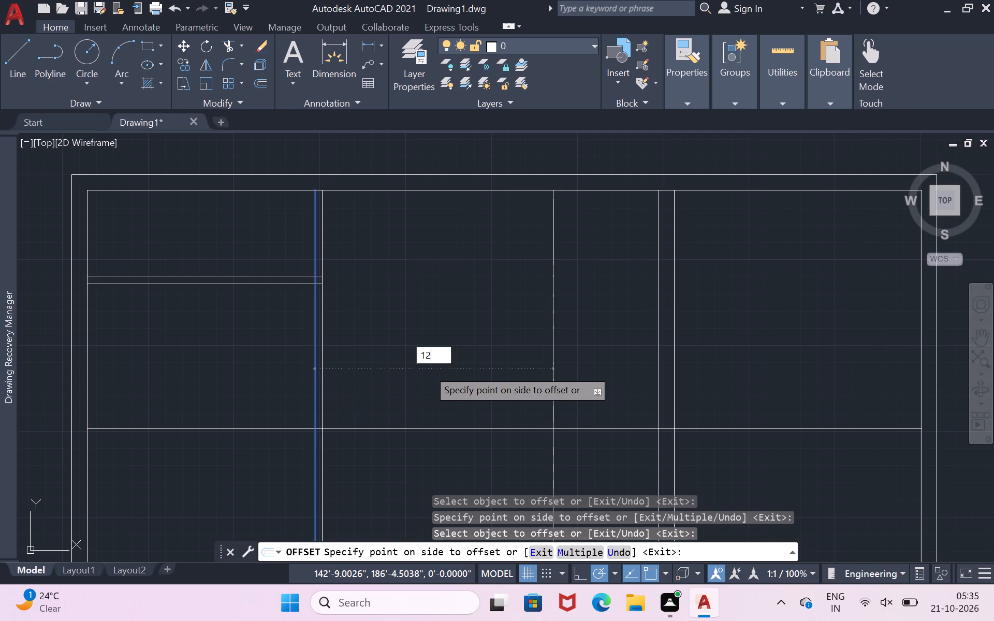
key("apostrophe")
key("Return")
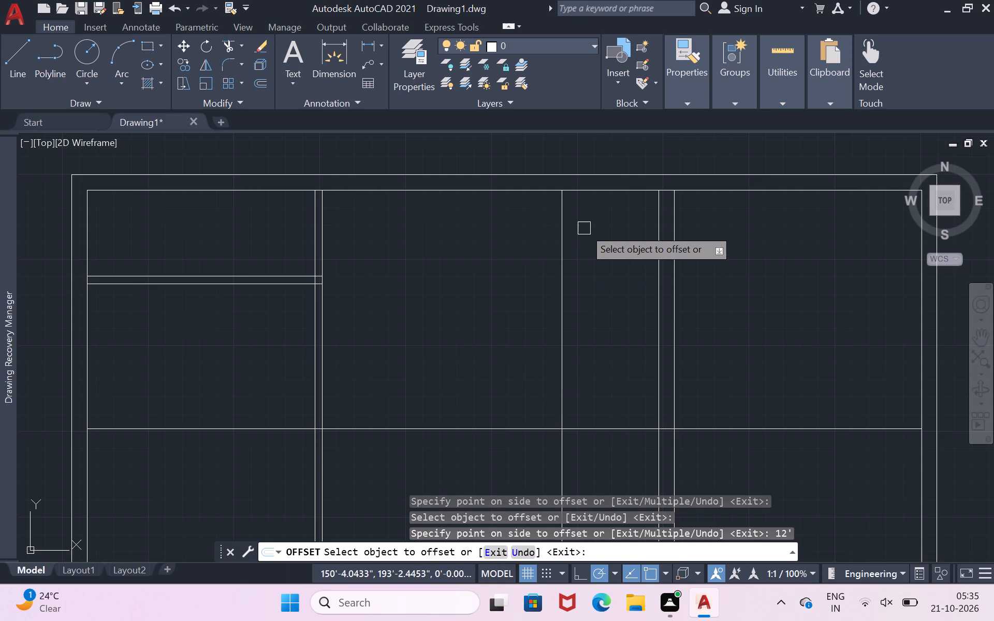
Offset the inner line of the top outer wall 8'0" downward into the plan.
left_click(603, 192)
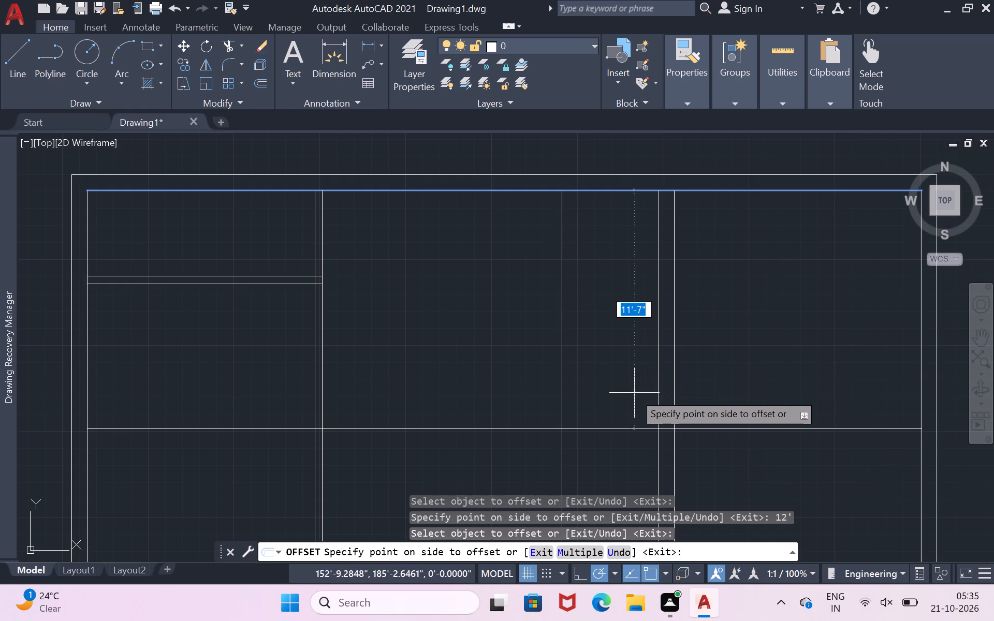
key("8")
type("'0")
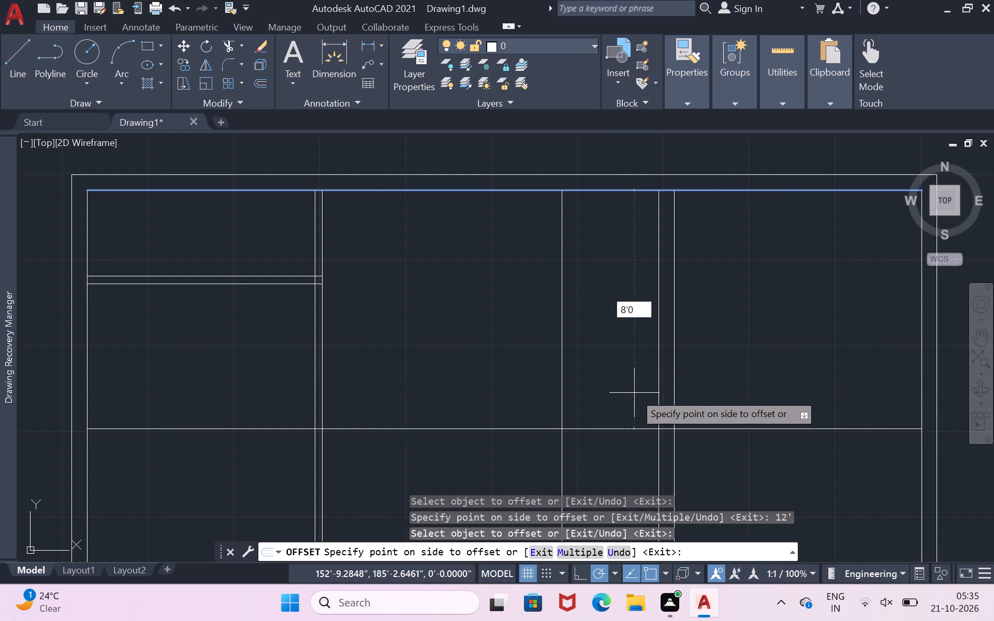
key("shift+quotedbl")
key("Return")
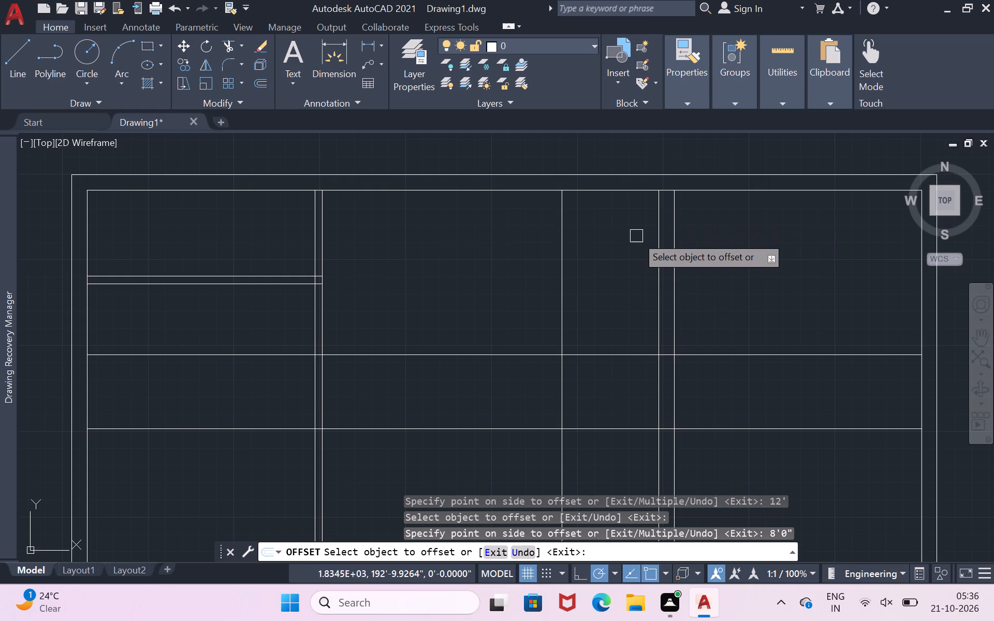
Offset the left line of the right vertical interior wall 4'6" to the left.
left_click(655, 209)
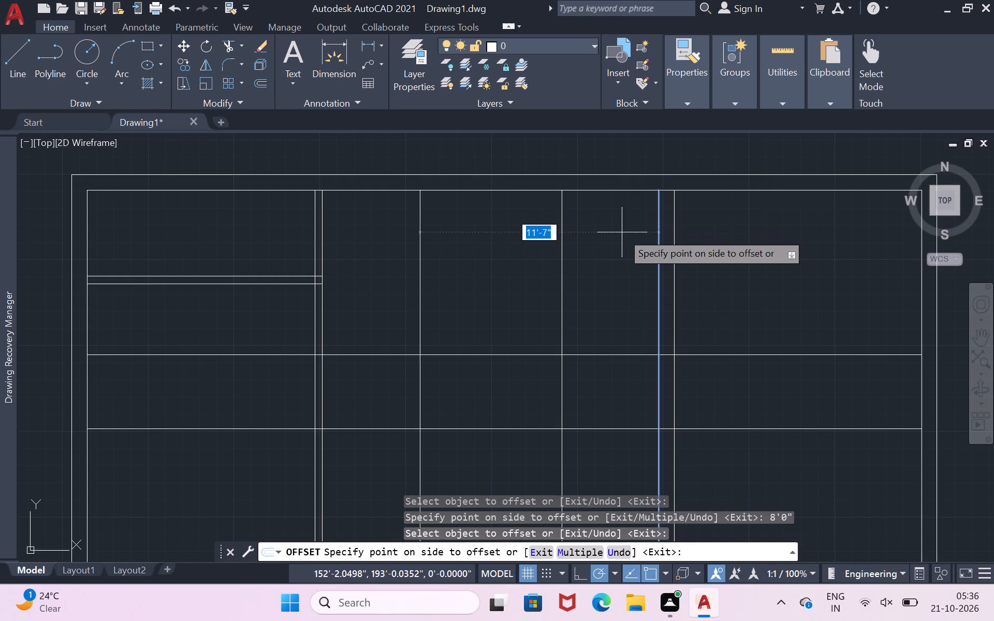
key("BackSpace")
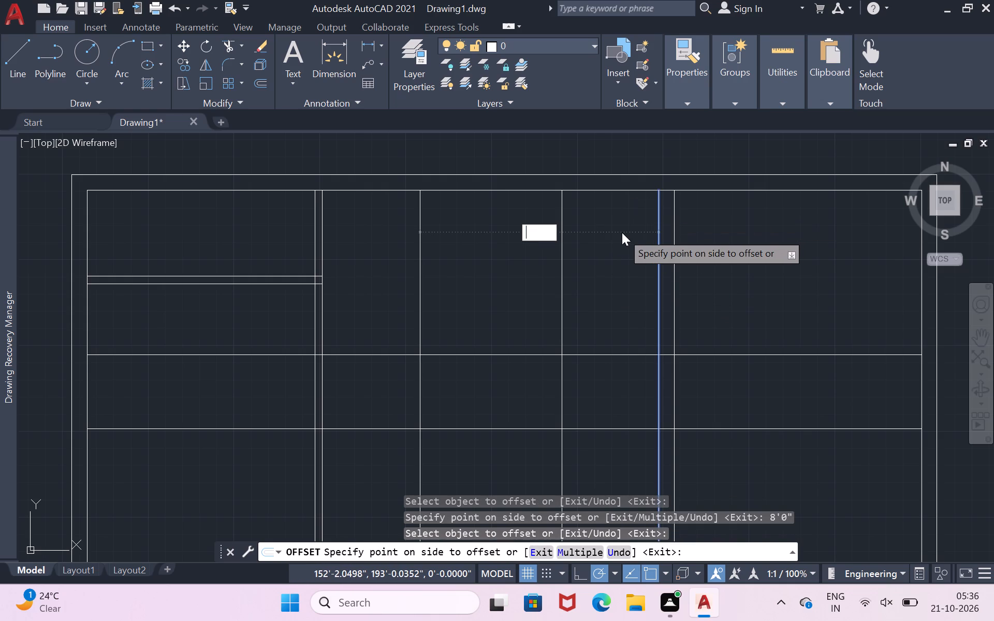
key("4")
key("apostrophe")
key("6")
key("shift+quotedbl")
key("Return")
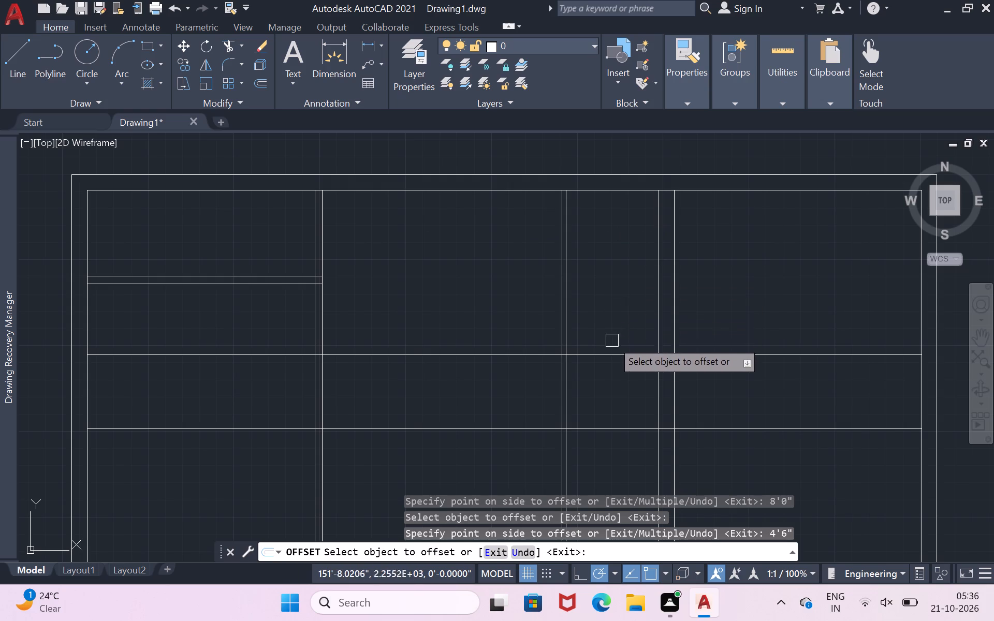
Offset the upper full-width horizontal partition line 4.5" upward.
left_click(612, 354)
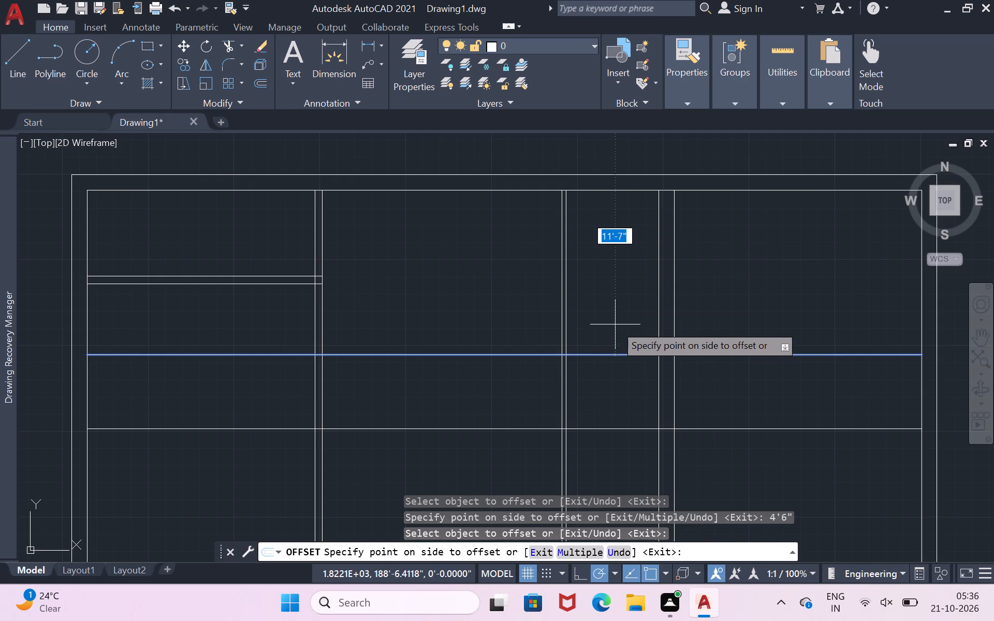
key("BackSpace")
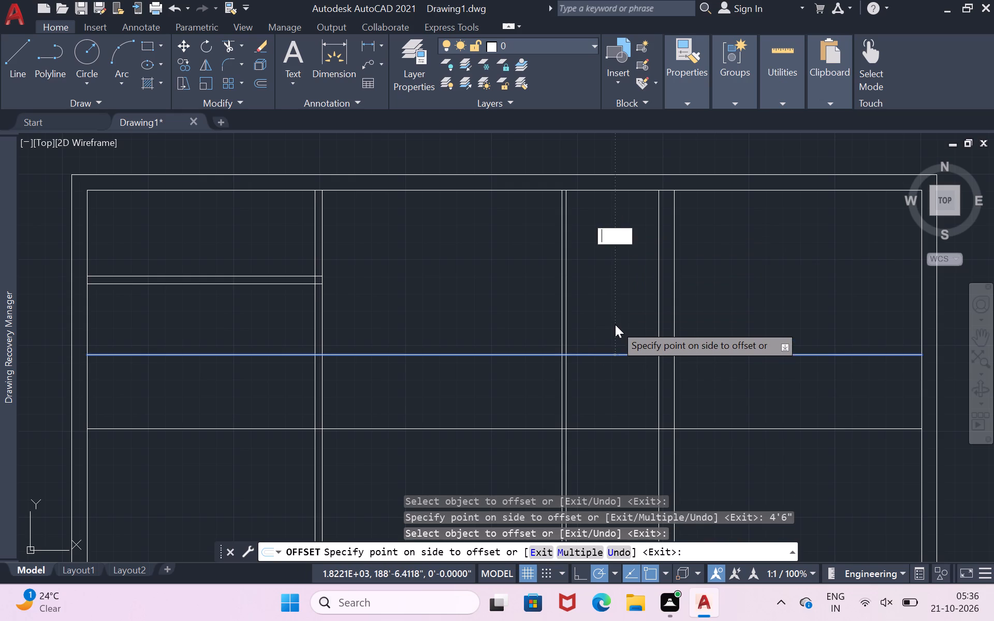
key("4")
key("period")
key("5")
key("shift+quotedbl")
key("Return")
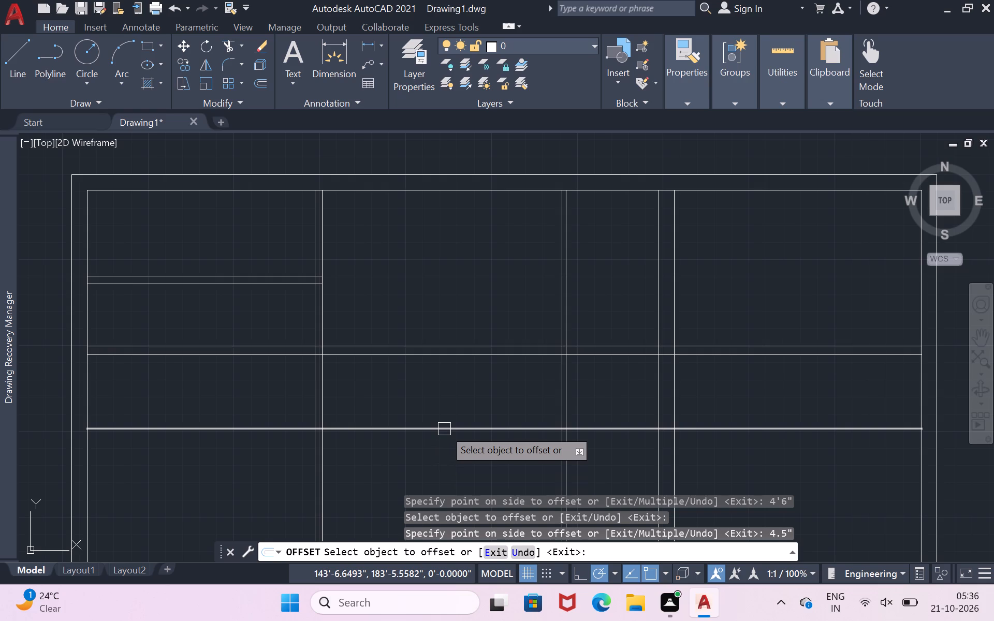
Offset the lower full-width horizontal partition line 4.5" upward.
left_click(444, 429)
key("BackSpace")
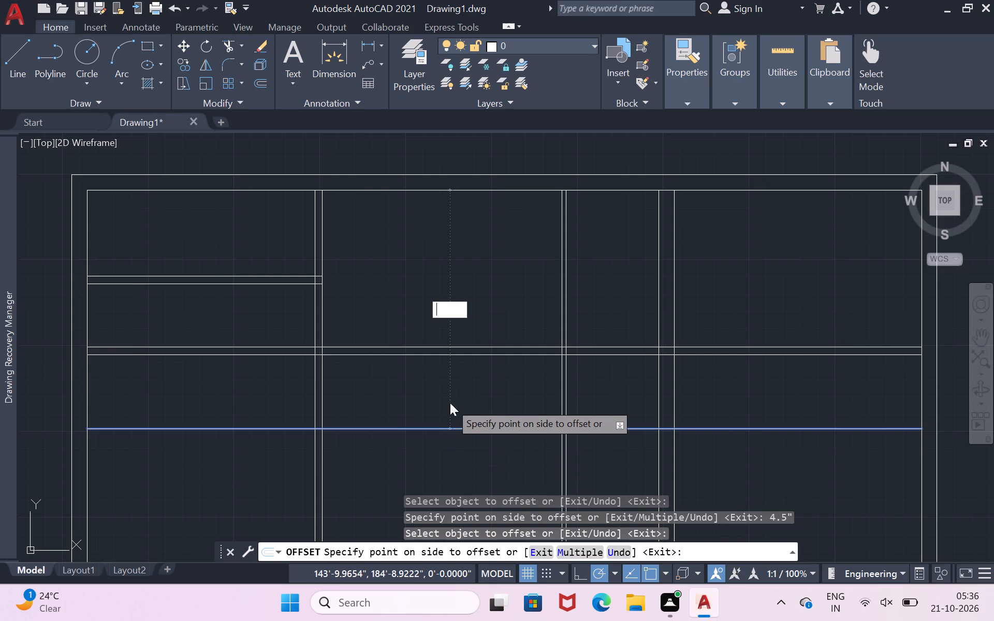
key("4")
type(".5")
key("shift+quotedbl")
key("Return")
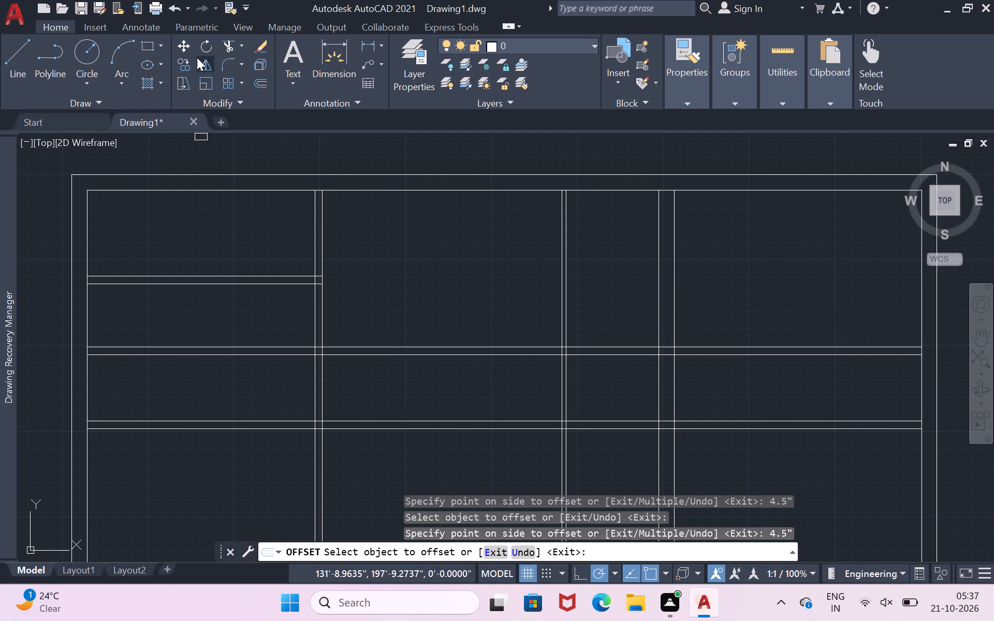
Trim both lines of the upper full-width horizontal partition out of the left room and the left vertical partition's thickness.
left_click(224, 42)
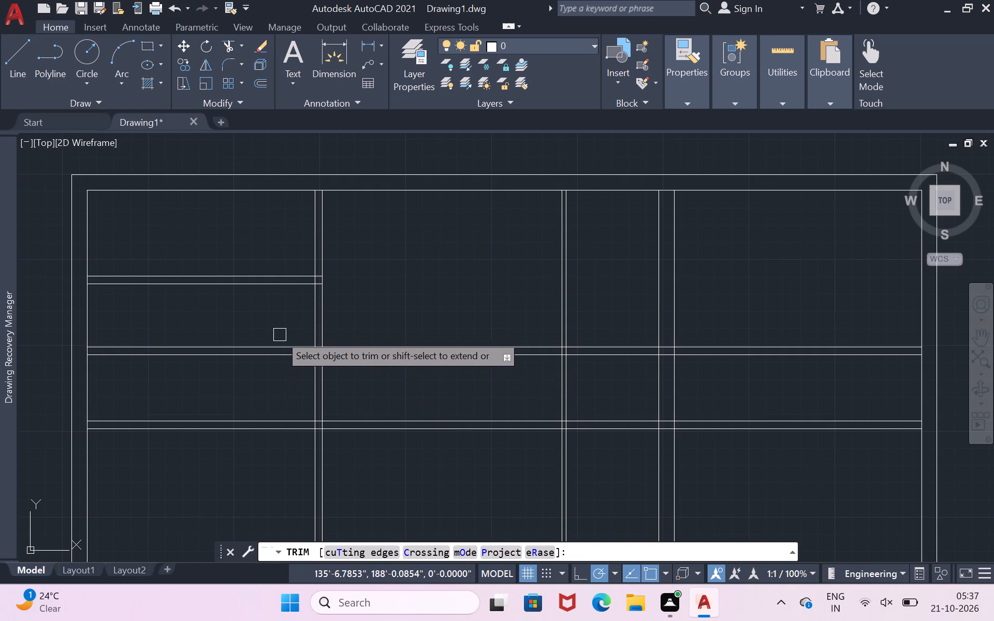
left_click_drag(280, 333, 279, 384)
scroll(322, 349, "up", 2)
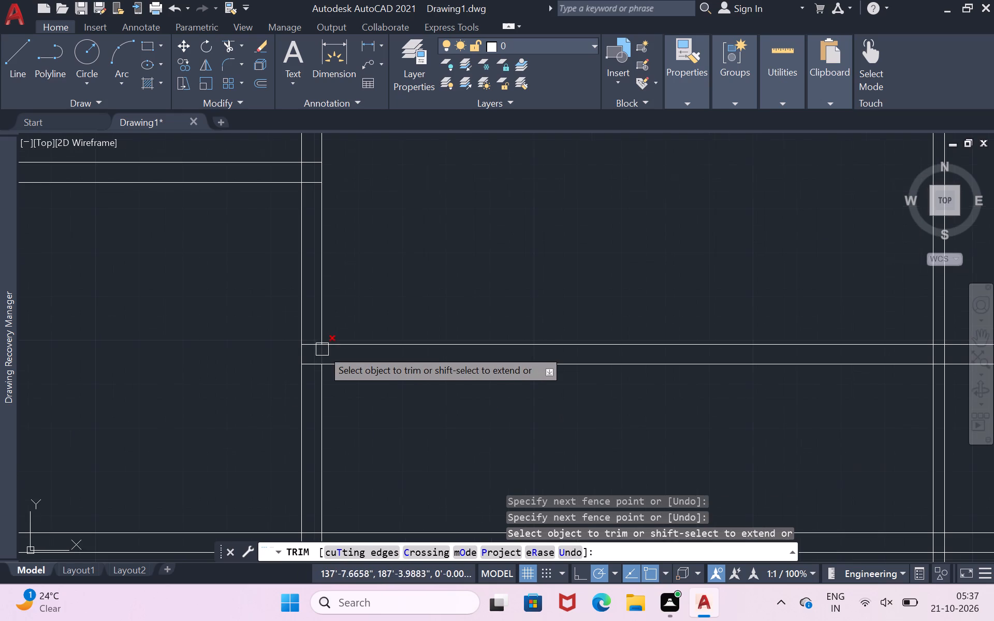
left_click(310, 343)
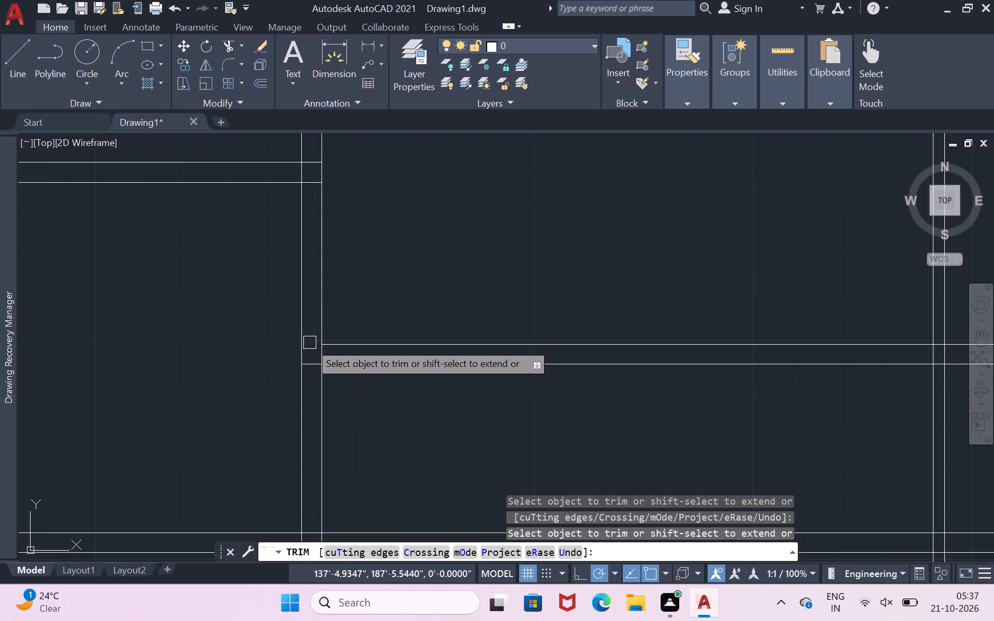
left_click(309, 373)
left_click(310, 360)
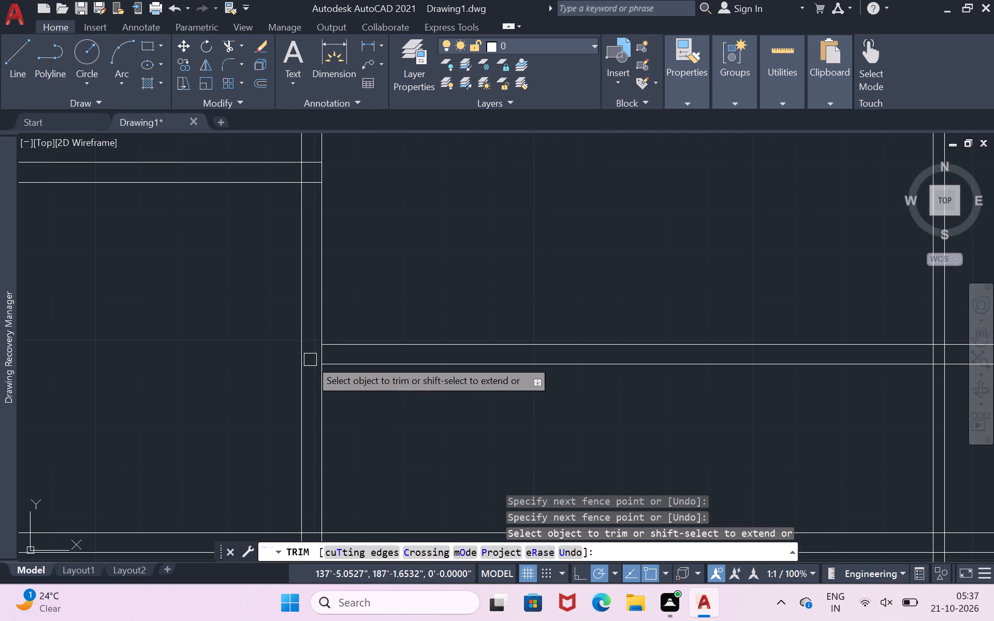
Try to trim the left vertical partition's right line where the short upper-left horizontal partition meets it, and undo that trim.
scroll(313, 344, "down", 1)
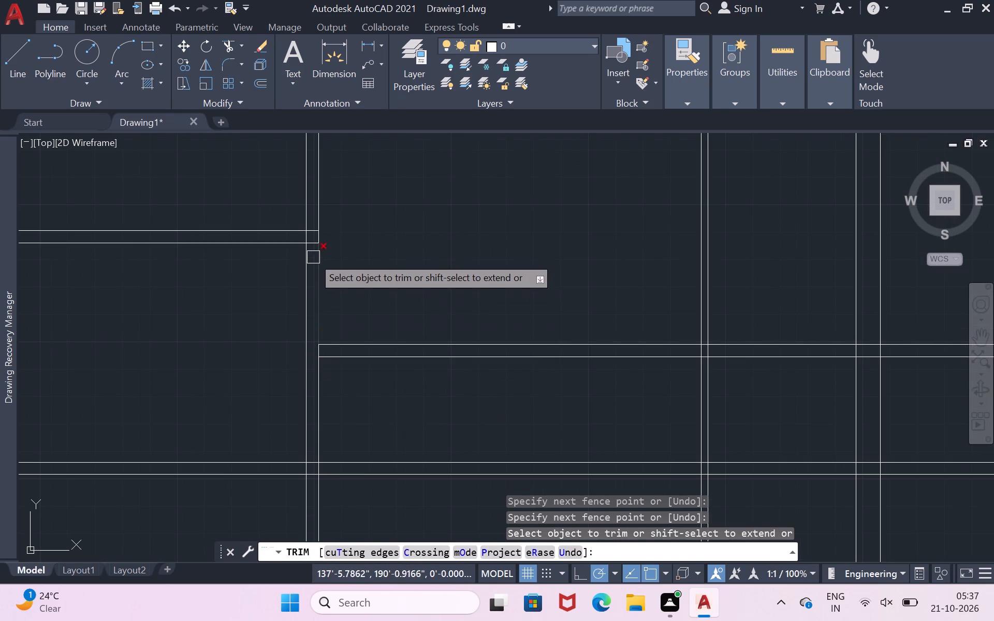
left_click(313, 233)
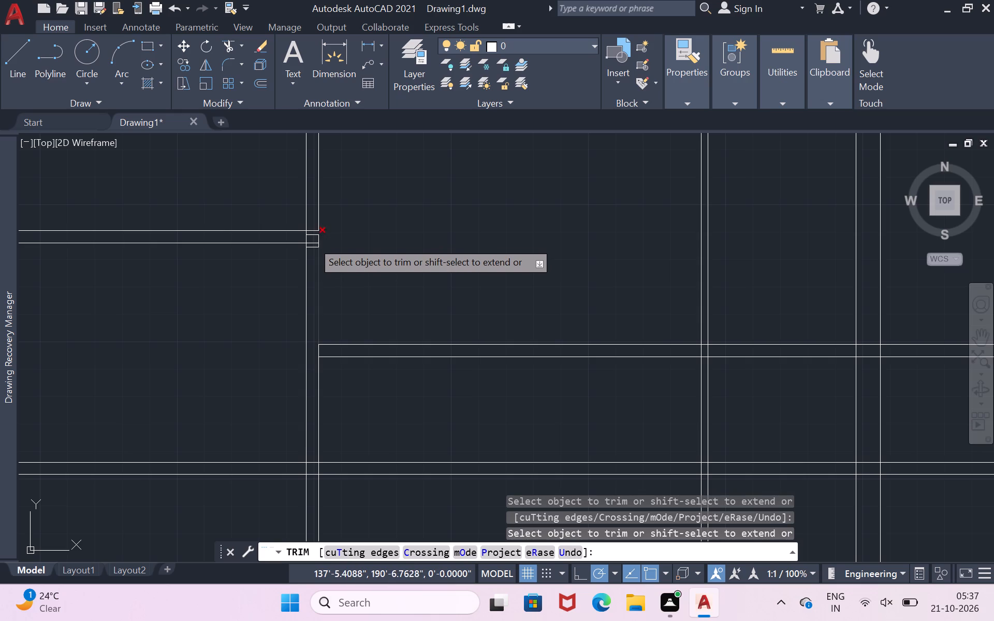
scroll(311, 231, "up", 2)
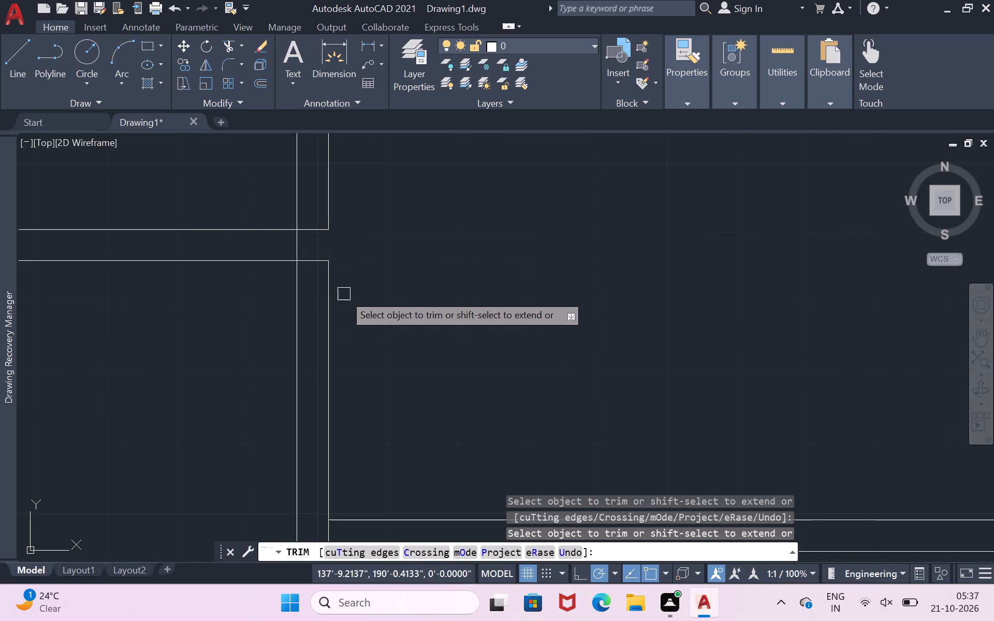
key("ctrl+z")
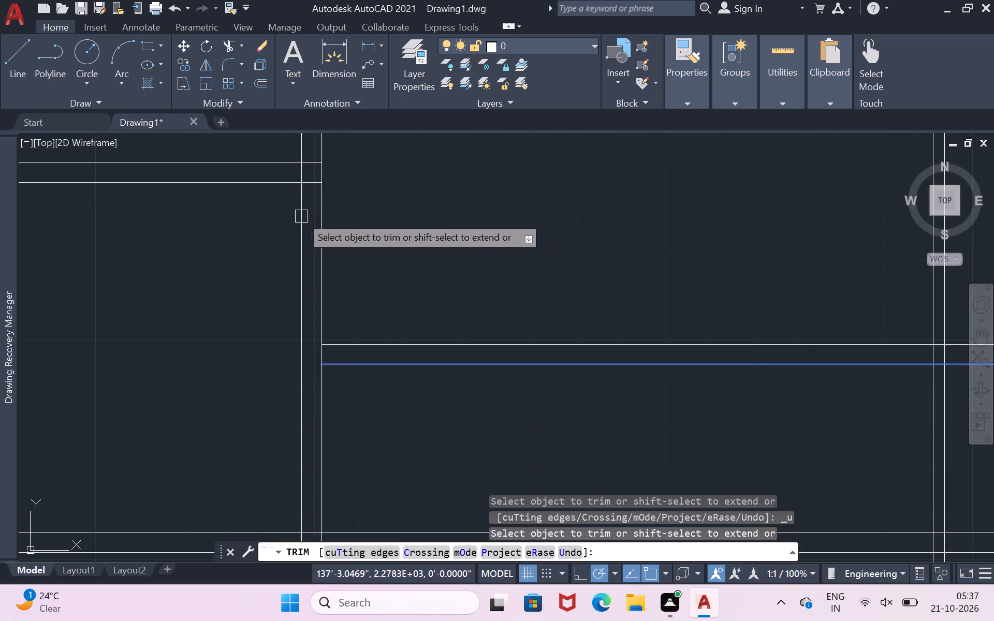
Trim the short upper-left horizontal partition's ends inside the left vertical partition, and the vertical's left line between them, to form an open T-junction.
scroll(309, 160, "up", 4)
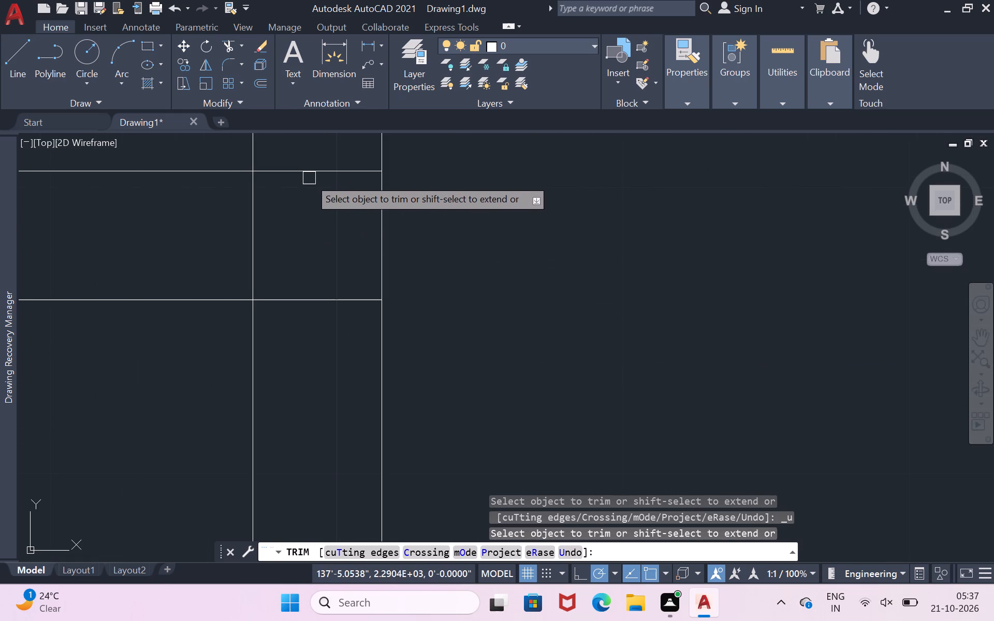
left_click(315, 170)
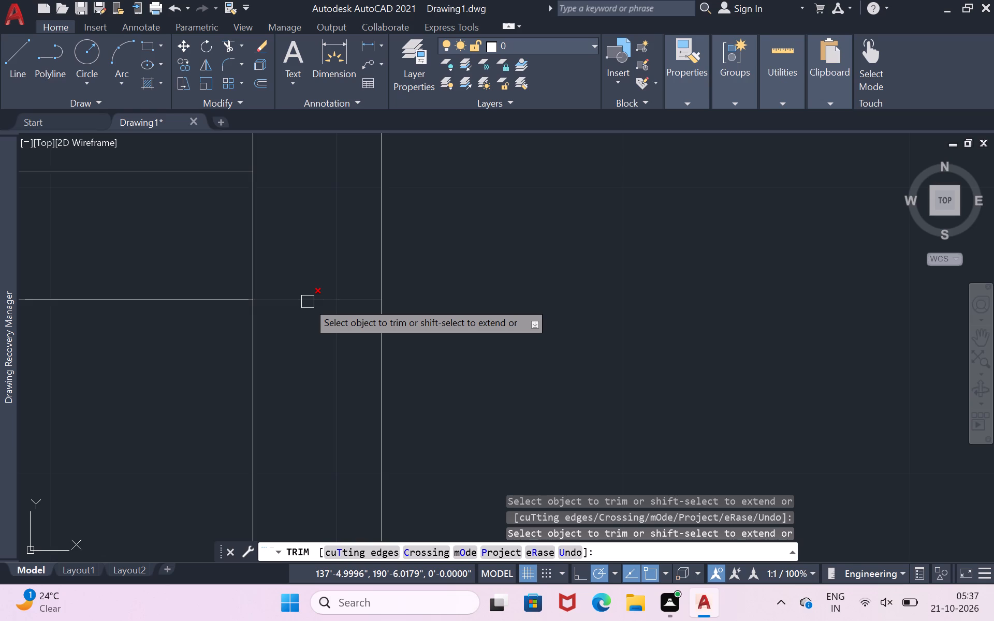
left_click(308, 302)
scroll(308, 300, "down", 3)
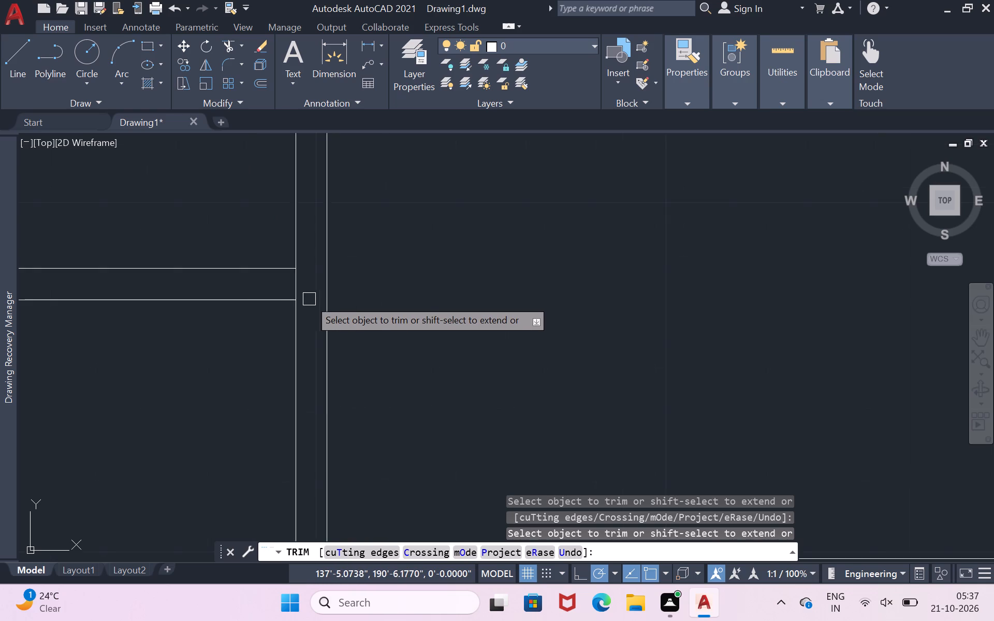
scroll(309, 299, "down", 2)
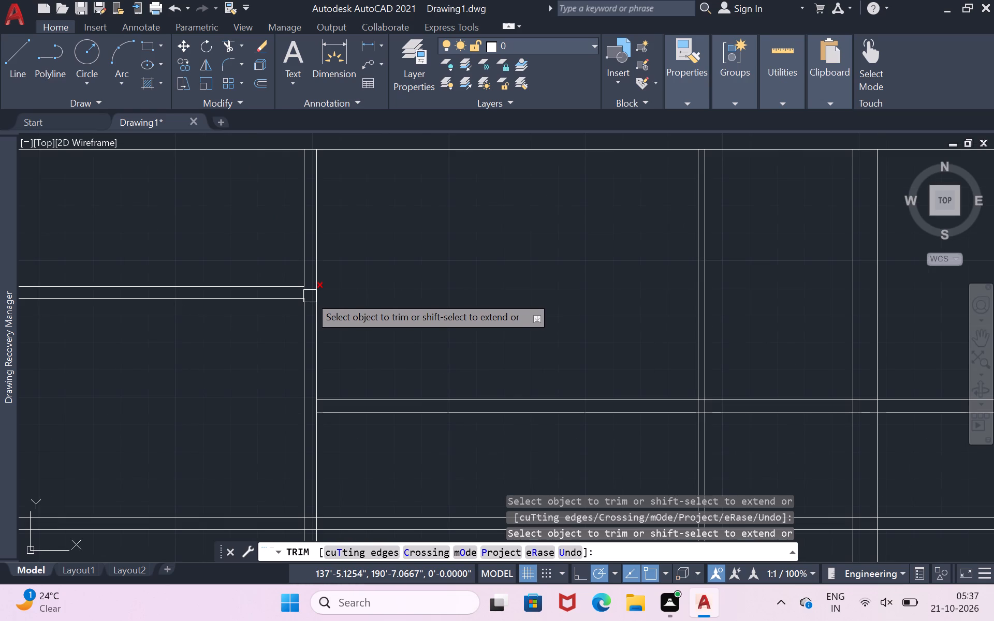
scroll(305, 288, "up", 2)
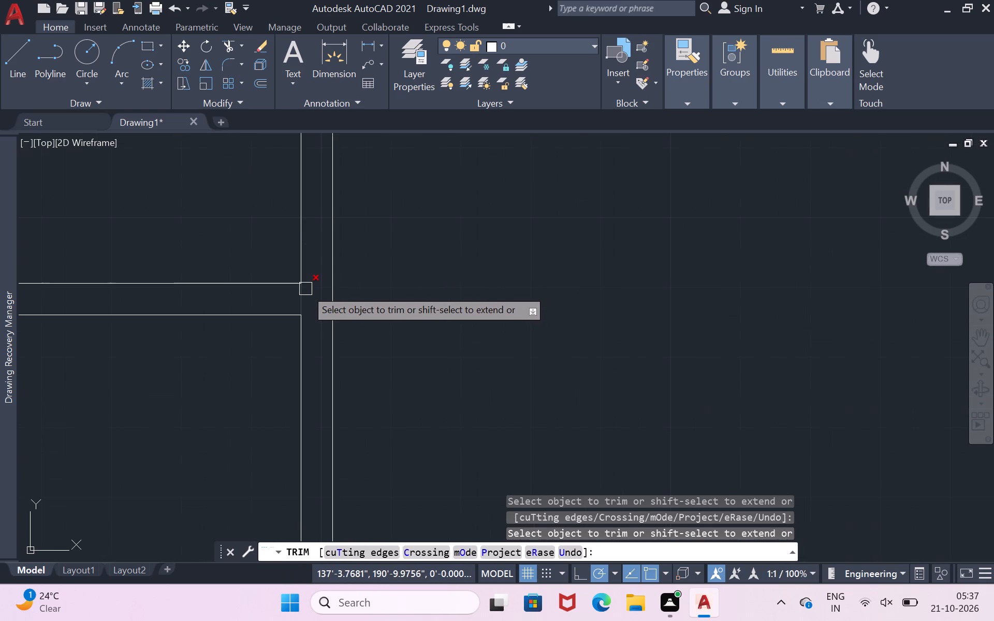
left_click(304, 301)
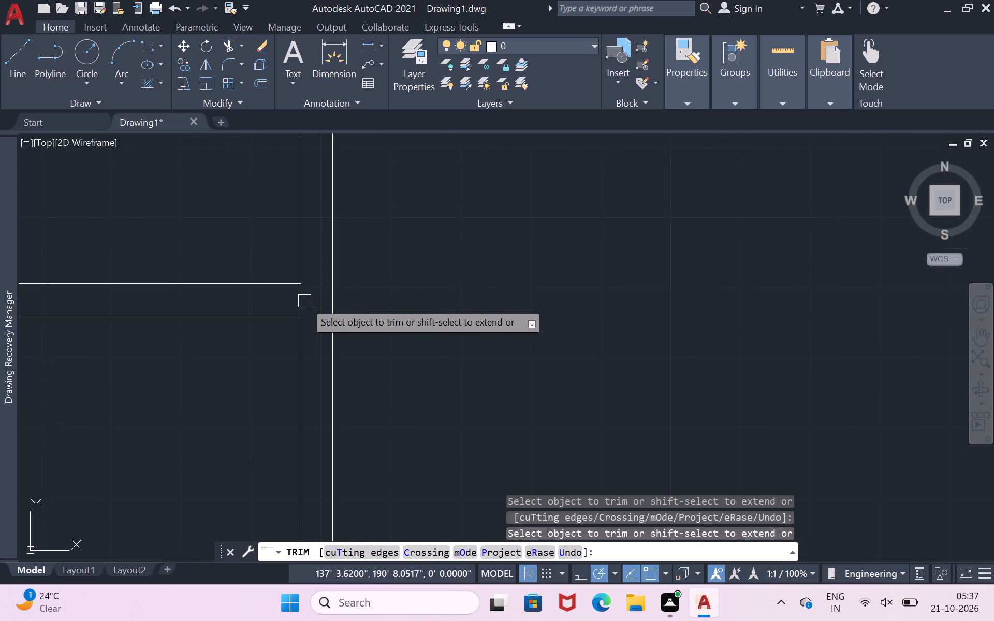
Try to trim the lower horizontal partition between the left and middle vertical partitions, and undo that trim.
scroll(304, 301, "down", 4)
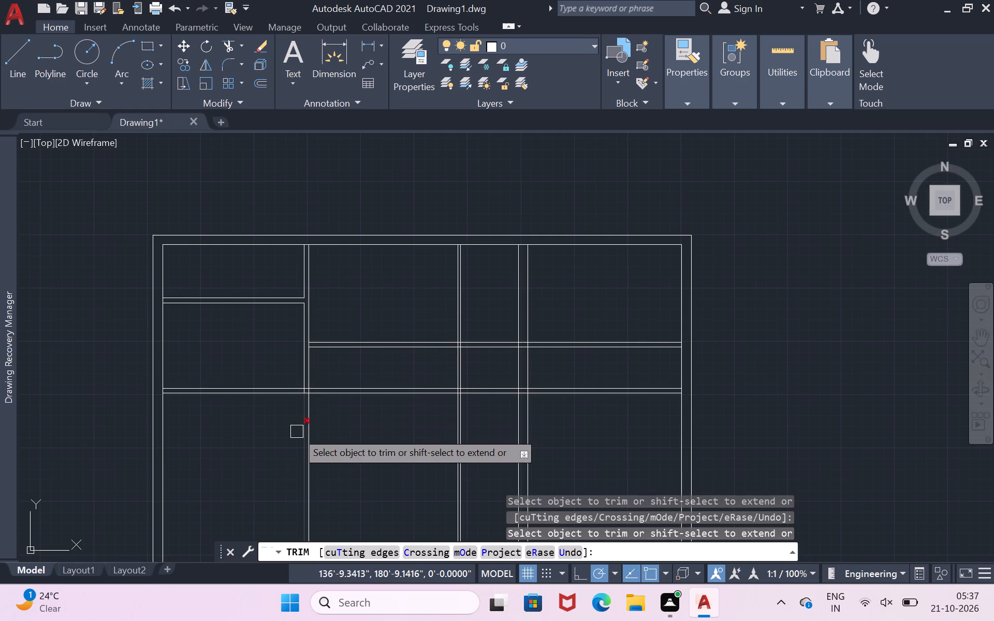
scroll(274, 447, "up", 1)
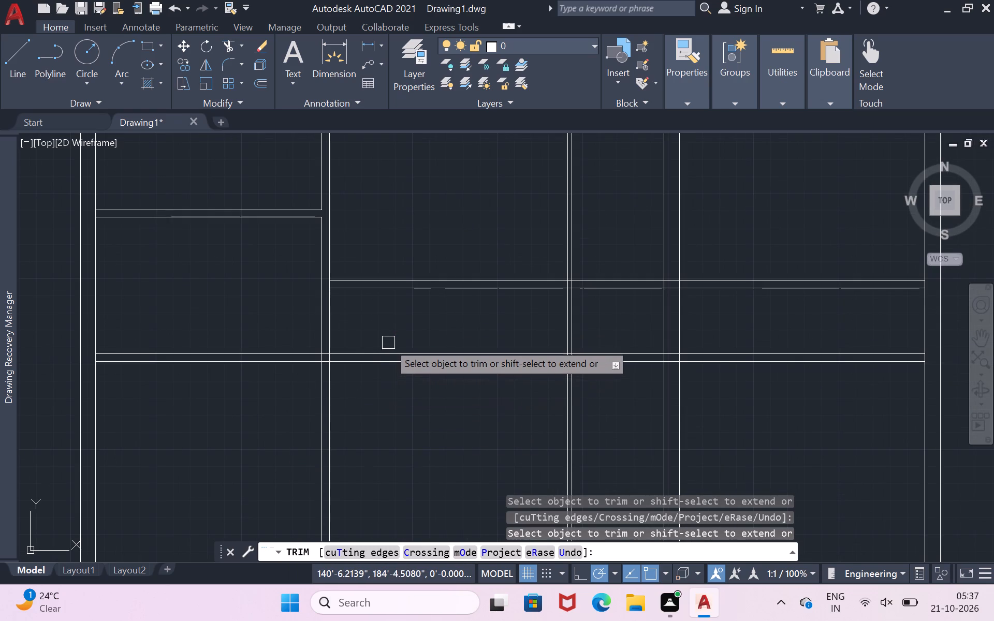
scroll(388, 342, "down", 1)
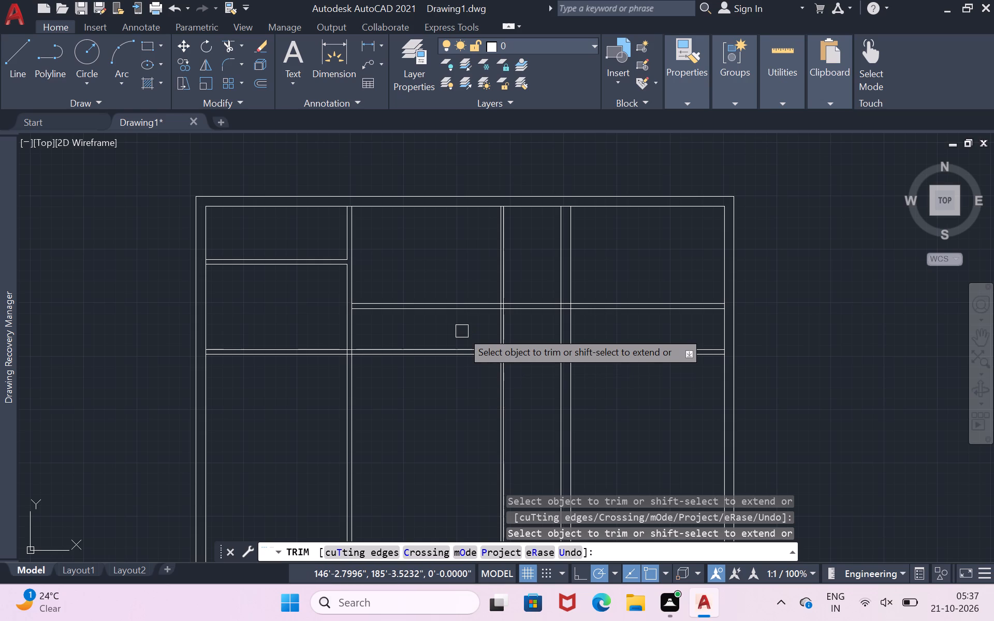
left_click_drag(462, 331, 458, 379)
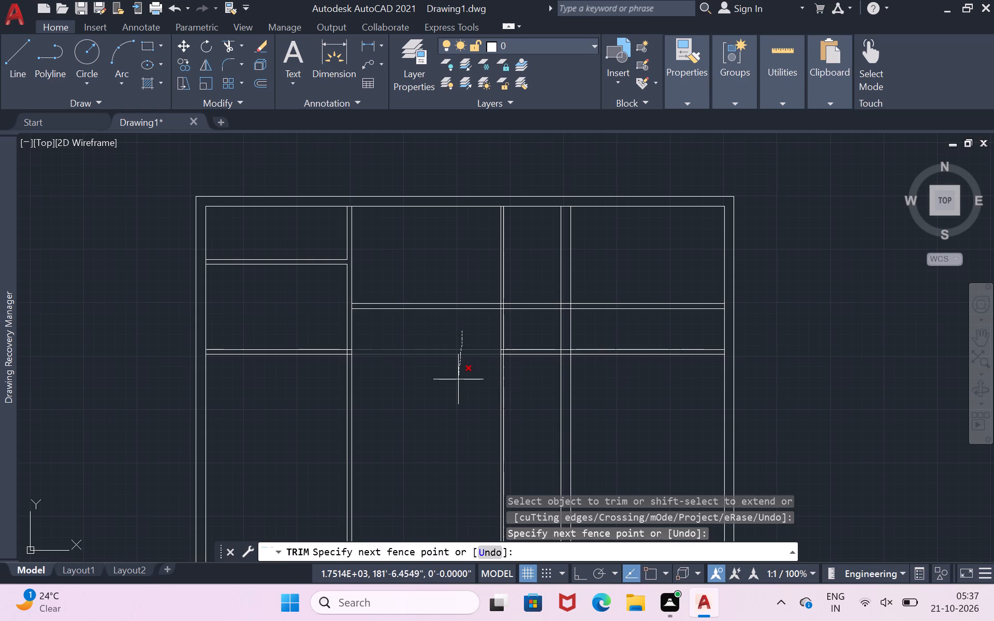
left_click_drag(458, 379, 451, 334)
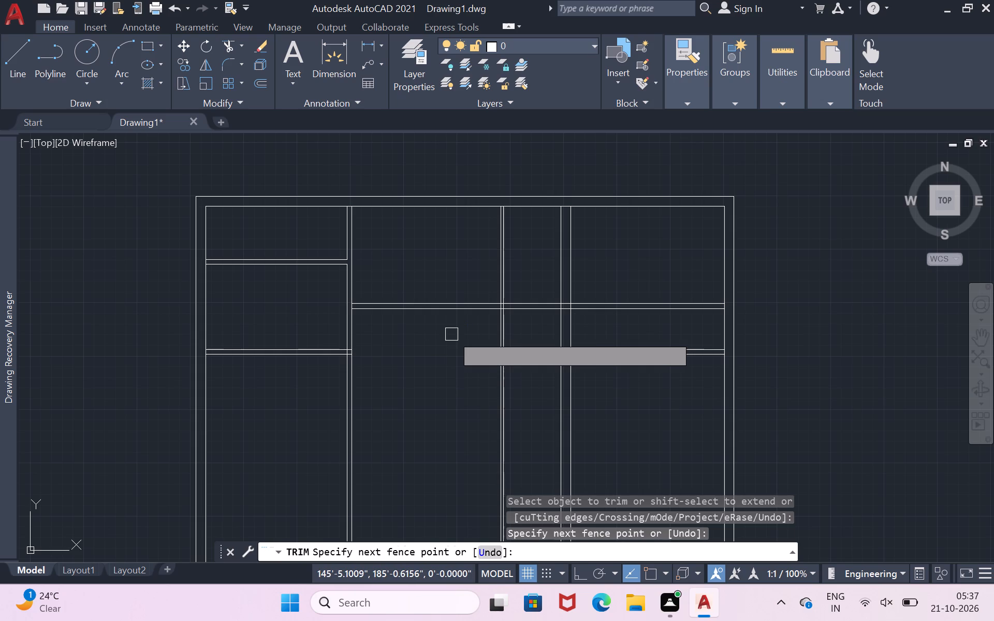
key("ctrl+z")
Trim both lines of the upper horizontal partition between the left and middle vertical partitions.
scroll(451, 334, "down", 3)
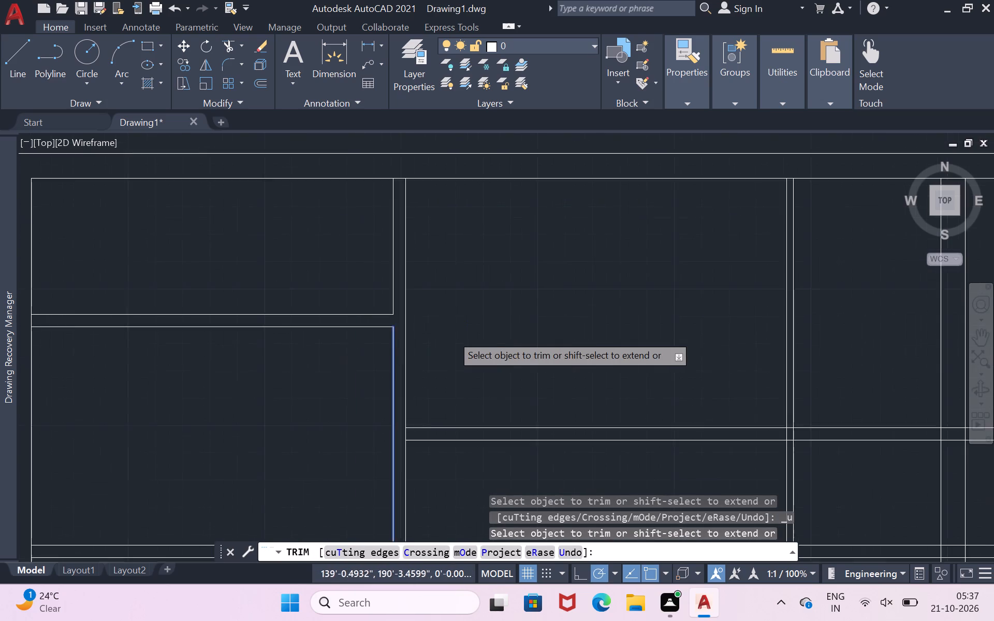
scroll(451, 334, "down", 1)
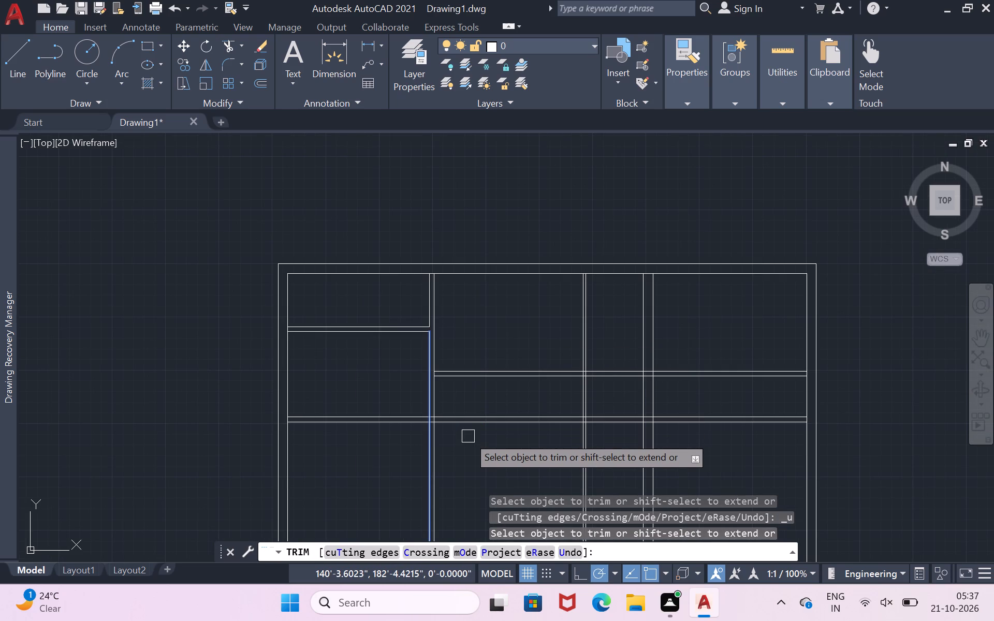
scroll(468, 436, "up", 1)
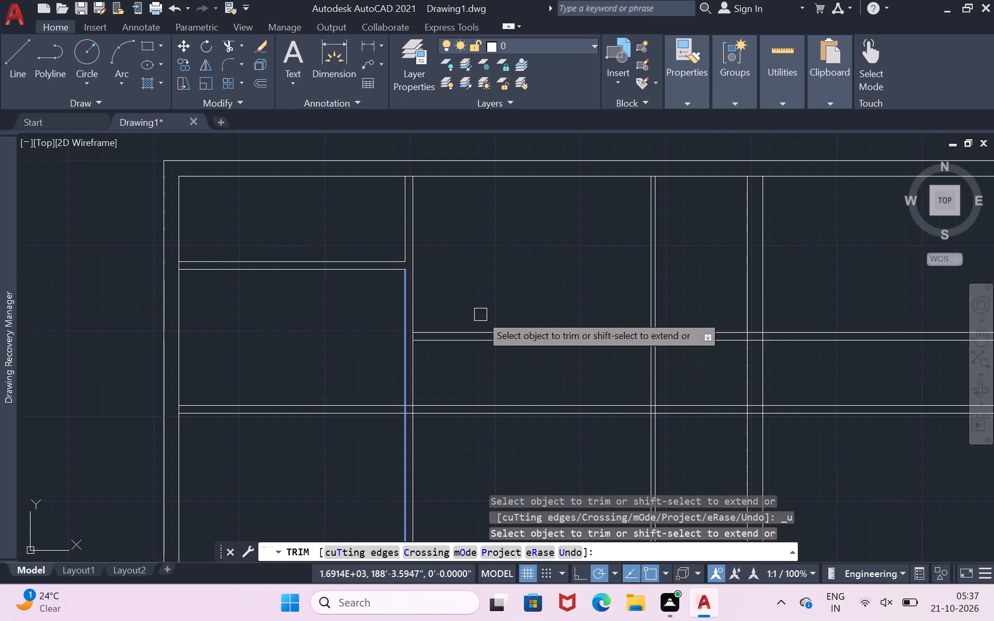
left_click_drag(480, 315, 481, 358)
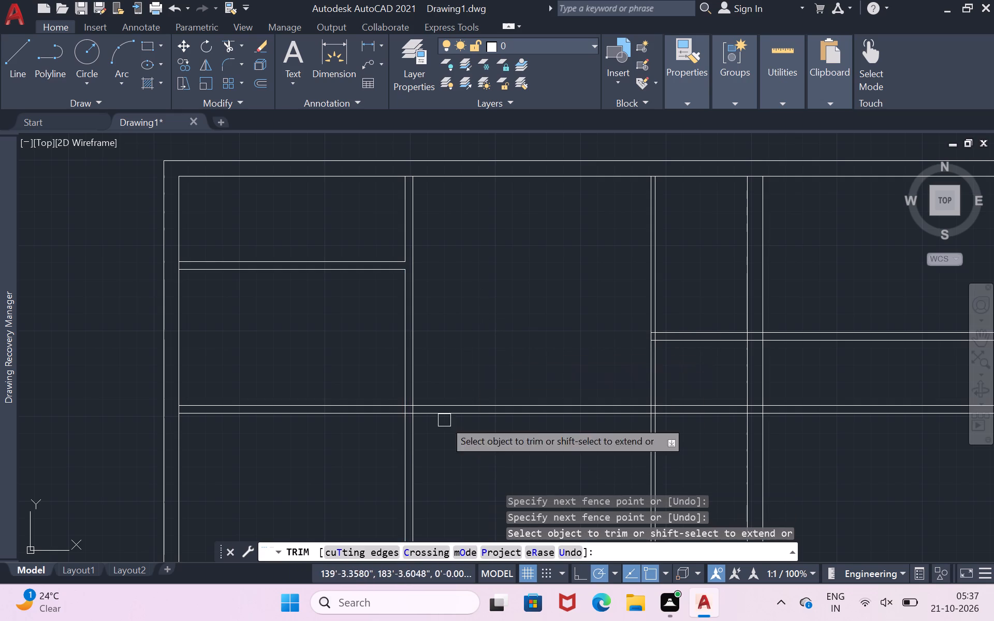
Trim the lower horizontal partition out of the left room and from the middle vertical partition through the right interior wall's thickness.
left_click_drag(356, 391, 358, 464)
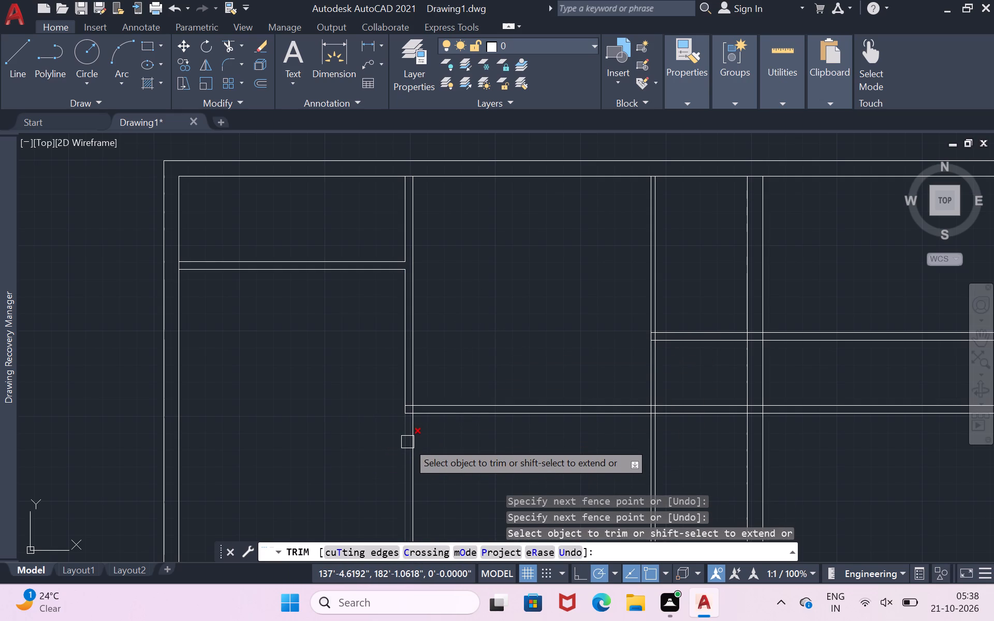
scroll(472, 444, "up", 1)
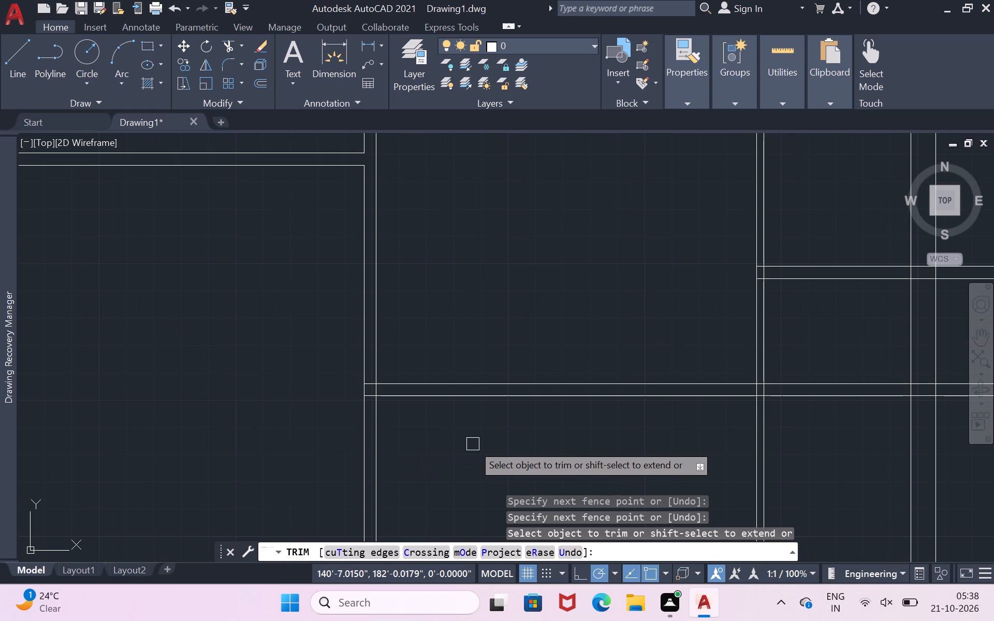
scroll(610, 378, "down", 2)
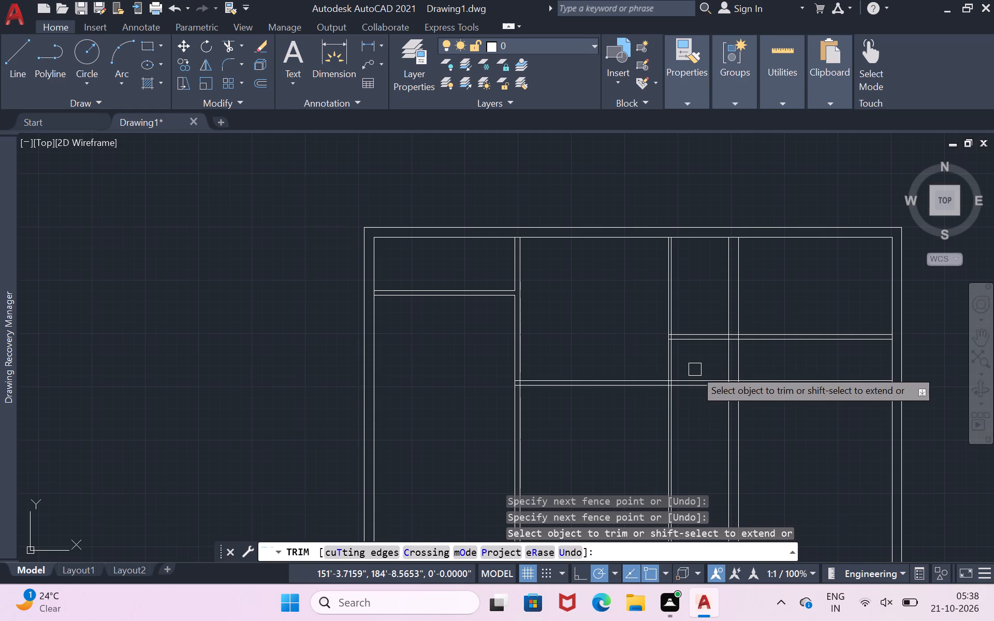
left_click_drag(695, 369, 695, 406)
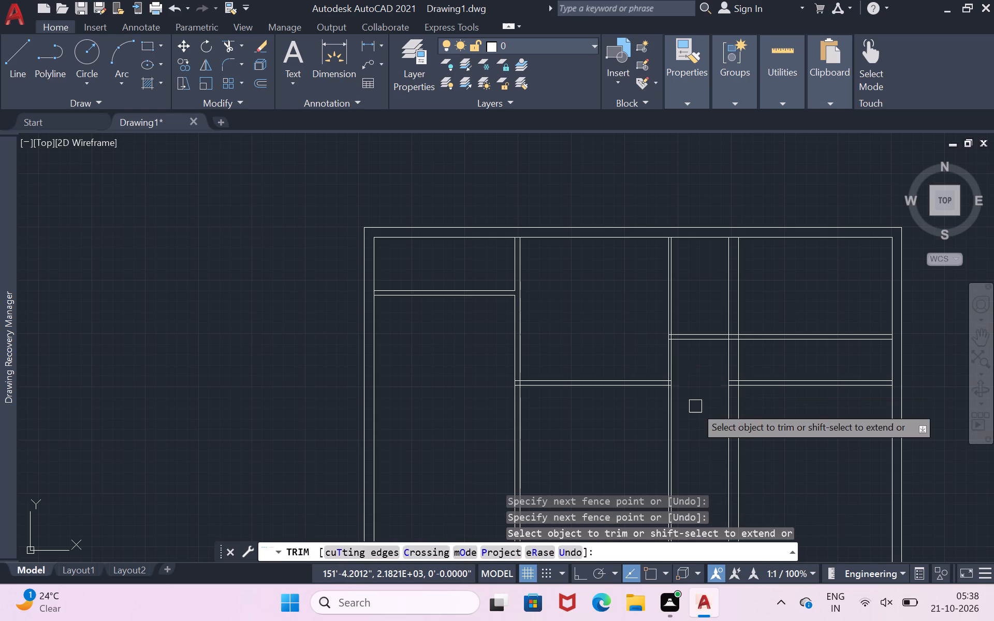
scroll(738, 394, "up", 3)
left_click_drag(729, 335, 730, 377)
left_click(724, 363)
scroll(724, 363, "down", 2)
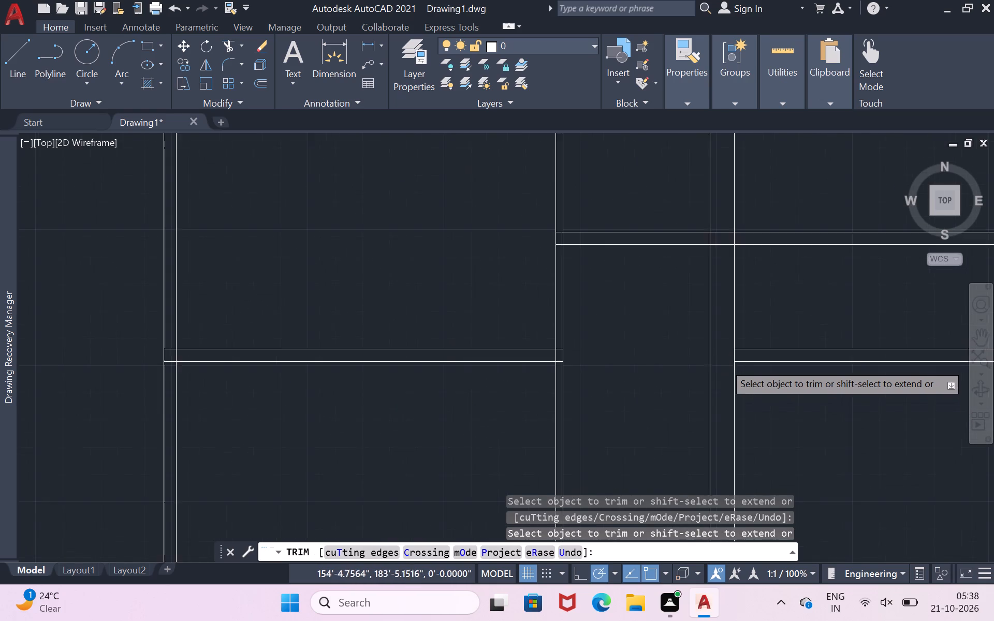
Trim the lines of both horizontal partitions out of the room right of the right interior wall.
scroll(812, 250, "down", 2)
left_click_drag(812, 250, 810, 374)
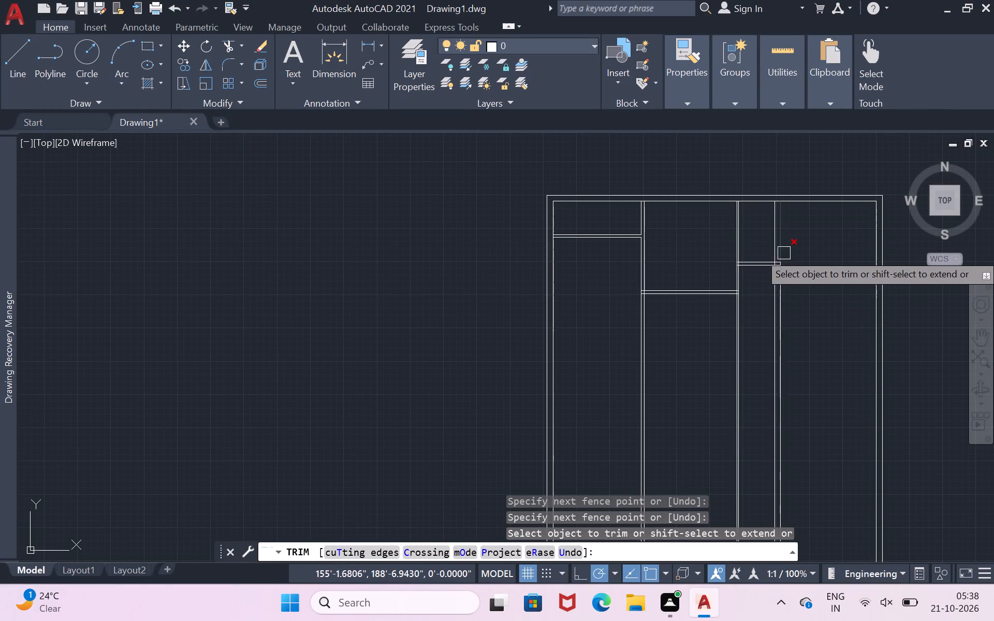
Trim the short upper-right horizontal partition's ends inside the right interior wall, and the wall's left line between them, to form an open T-junction.
scroll(786, 253, "up", 4)
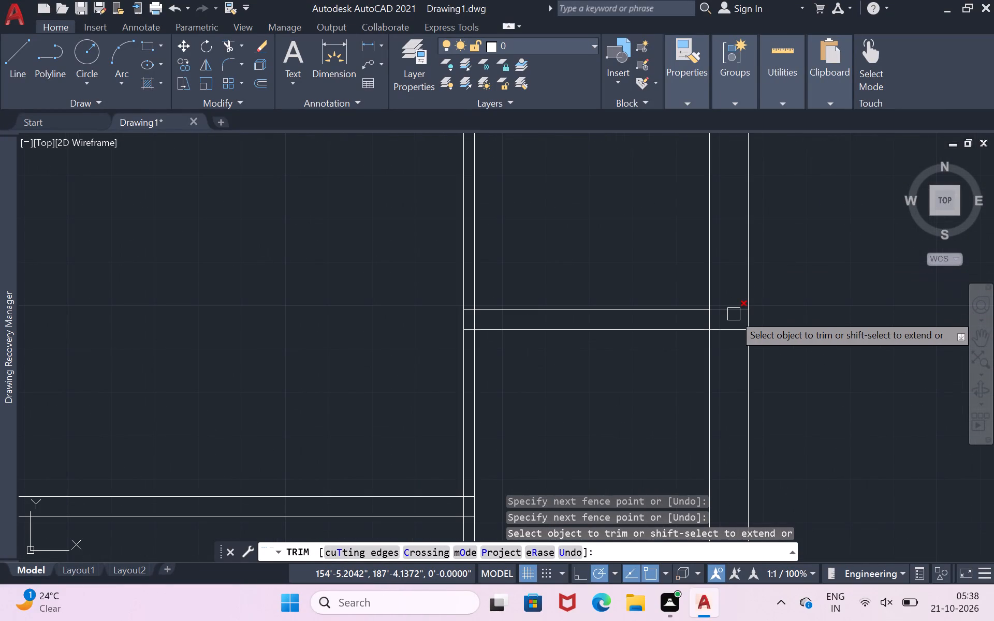
left_click(734, 314)
left_click(733, 323)
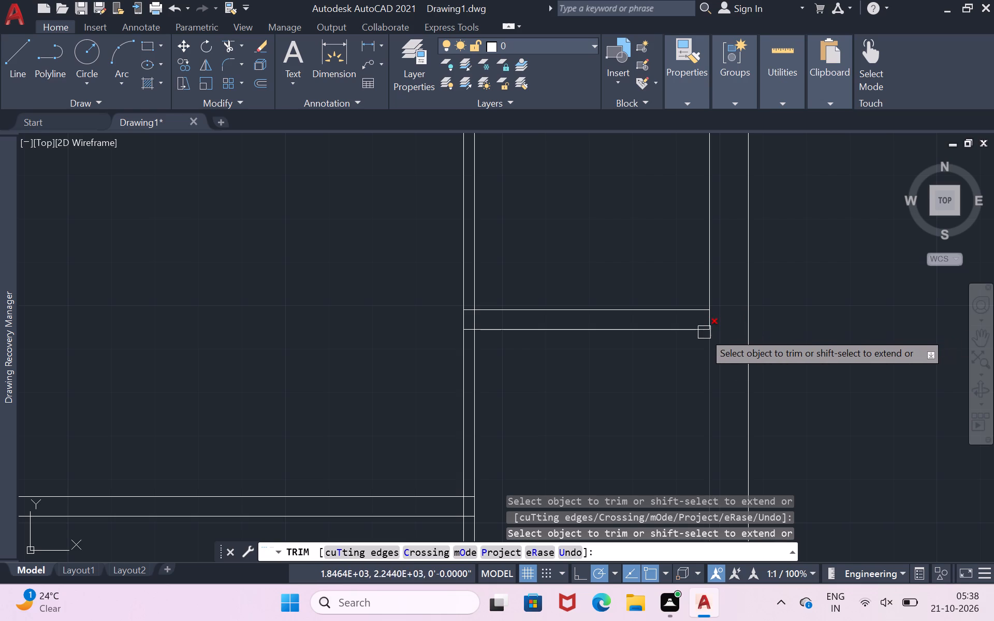
left_click(707, 322)
scroll(746, 292, "down", 3)
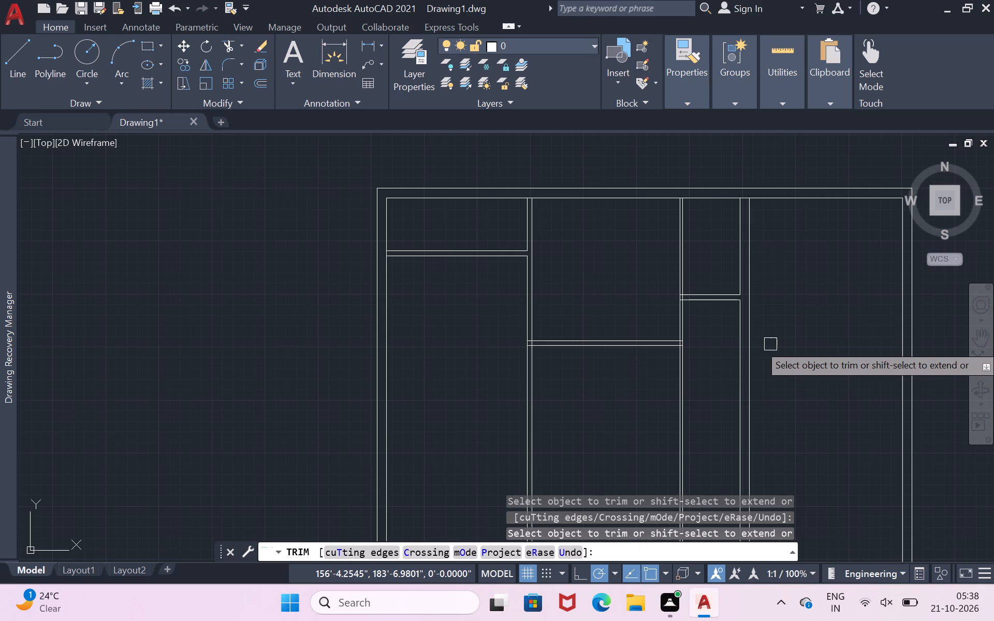
scroll(770, 344, "down", 1)
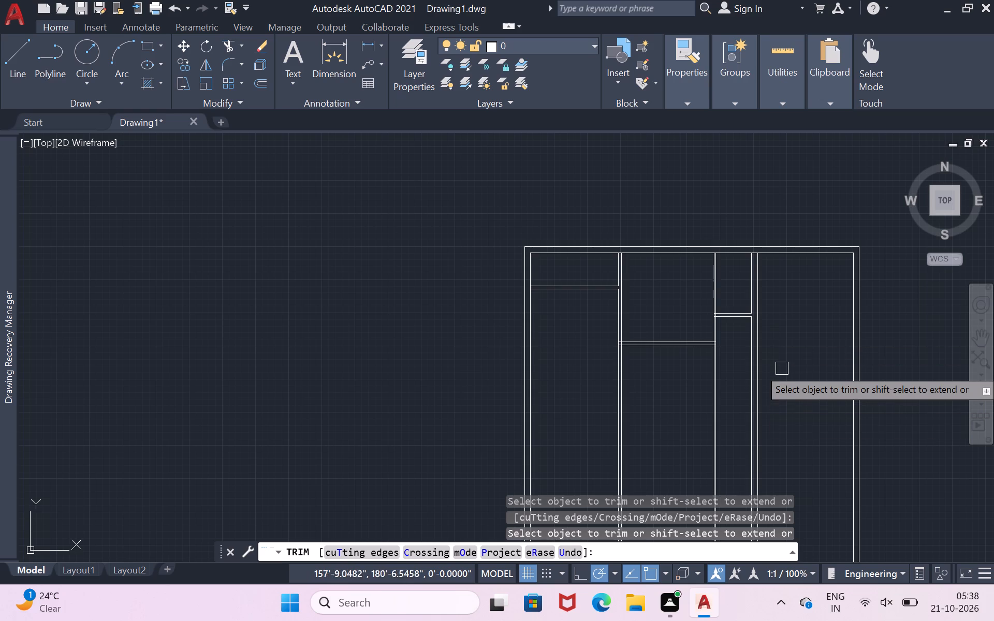
scroll(780, 338, "up", 2)
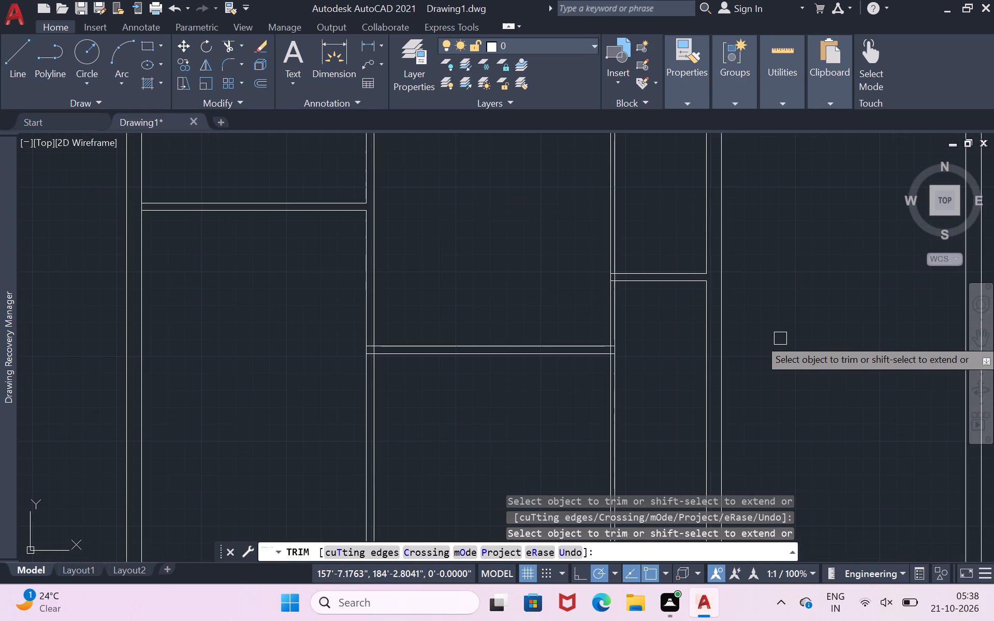
key("o")
key("Escape")
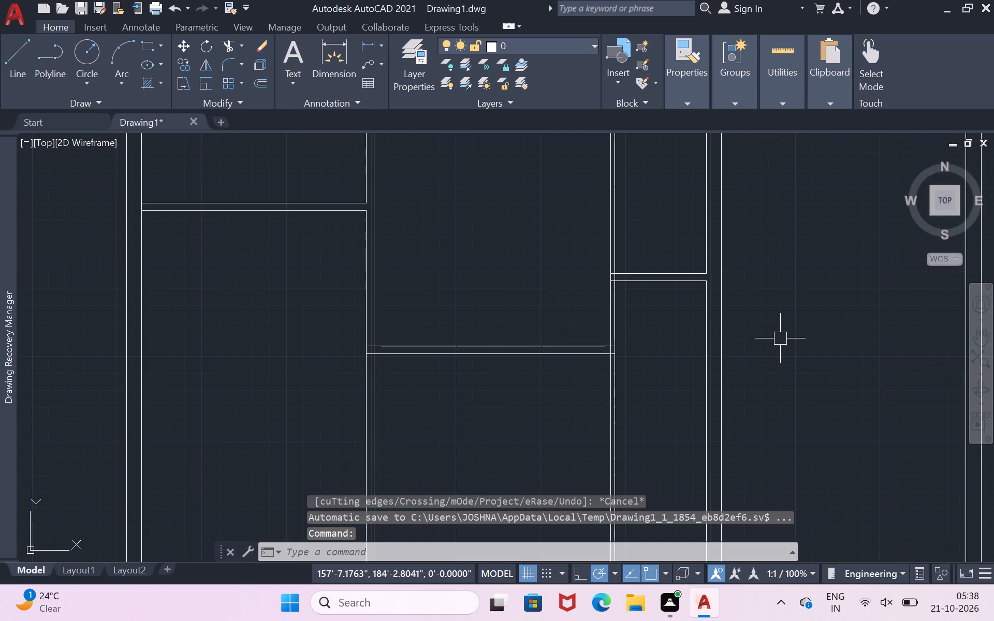
Offset the lower line of the upper-left horizontal partition 11'0" downward within the left room.
scroll(780, 338, "down", 3)
scroll(683, 349, "up", 2)
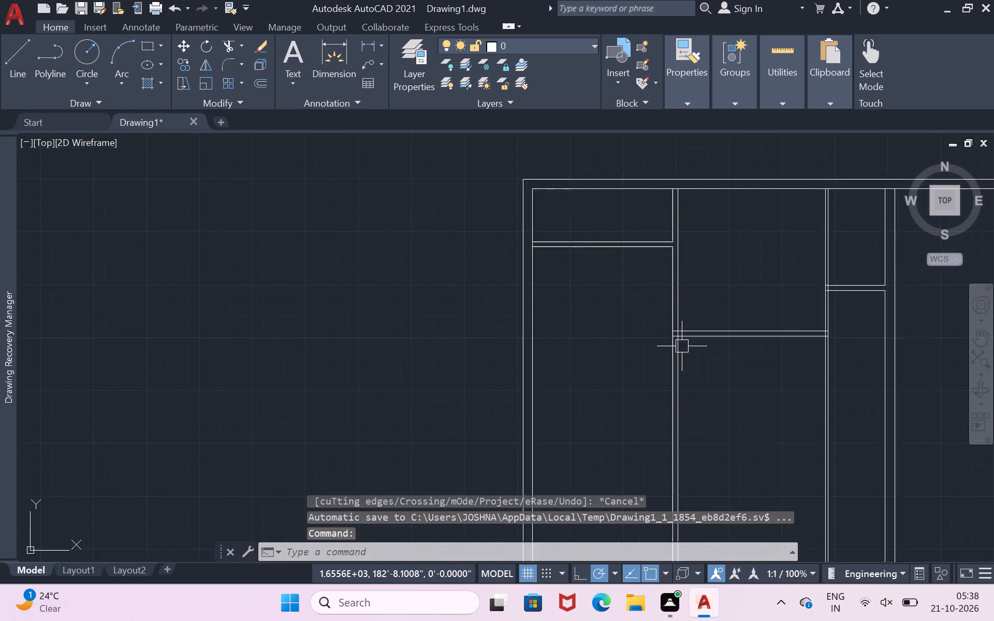
scroll(682, 346, "up", 1)
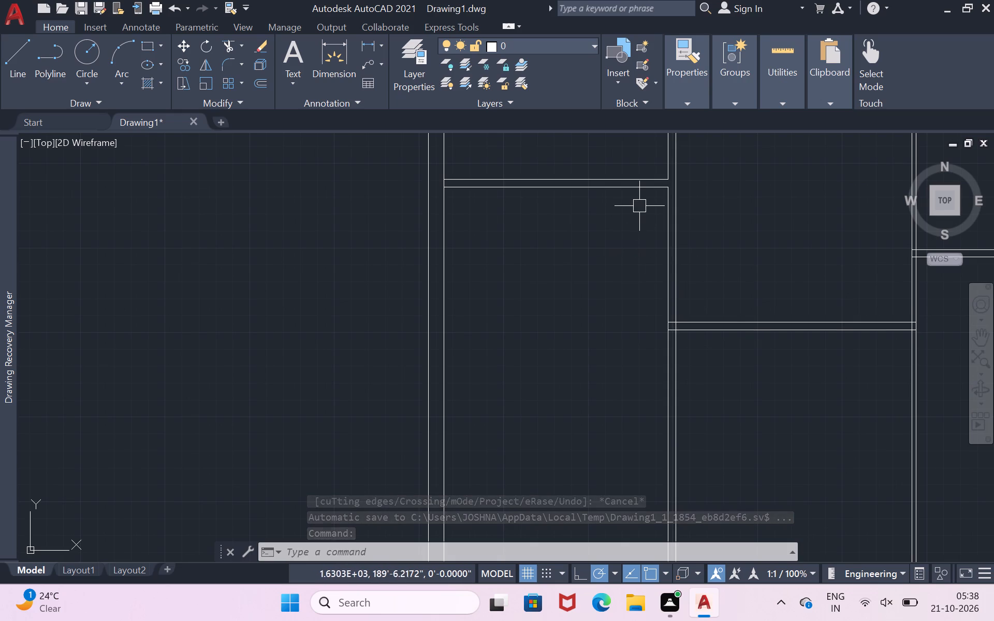
key("o")
key("Return")
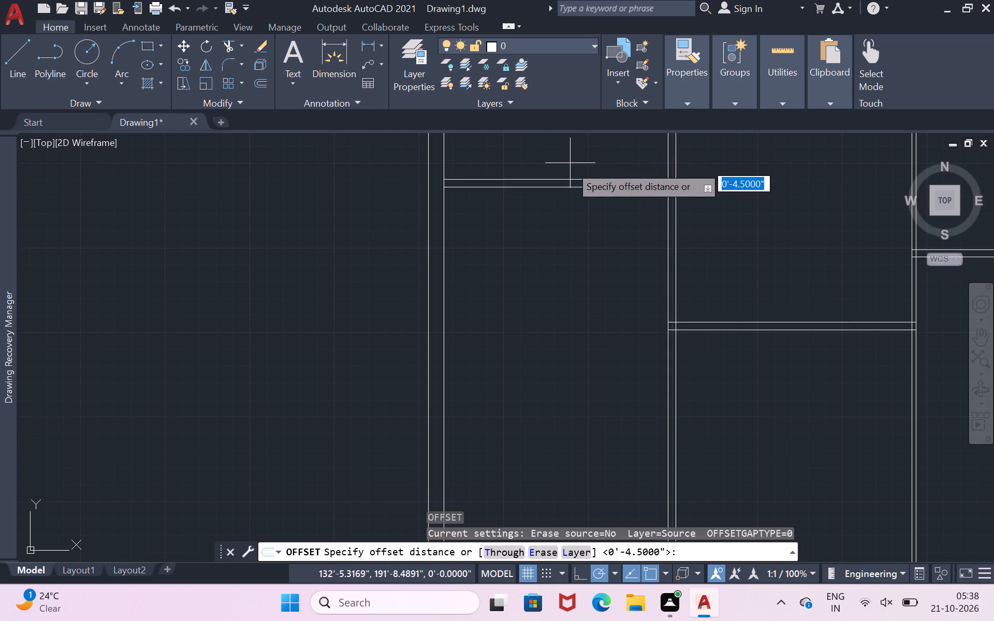
left_click(570, 185)
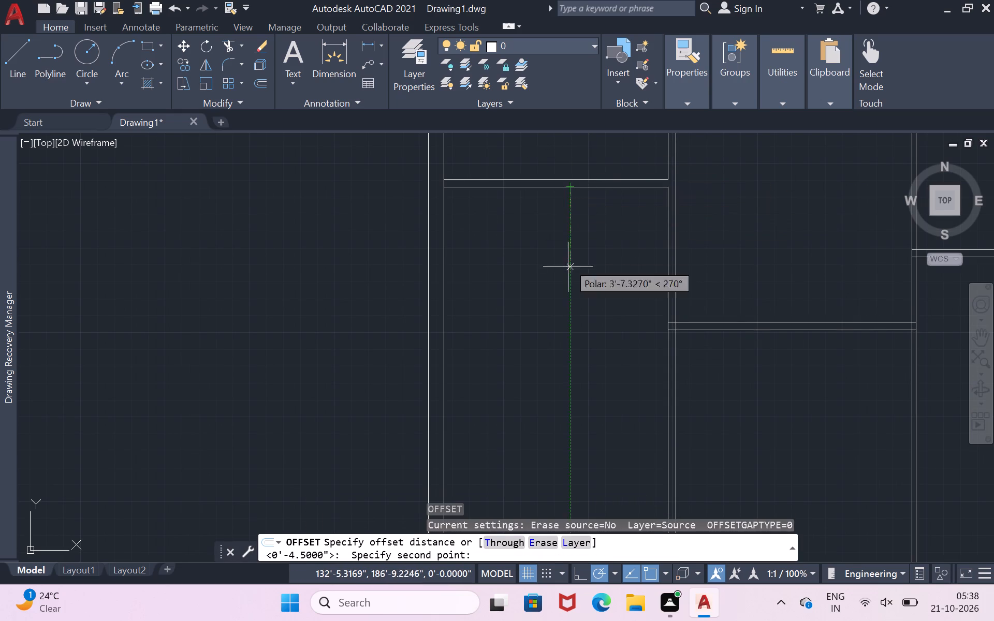
scroll(563, 324, "down", 1)
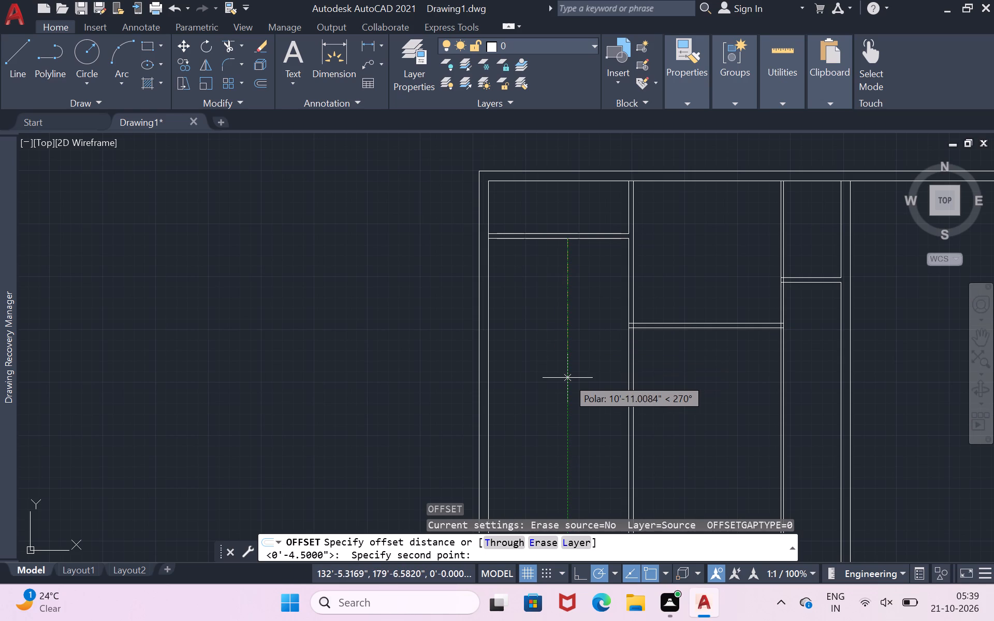
type("11")
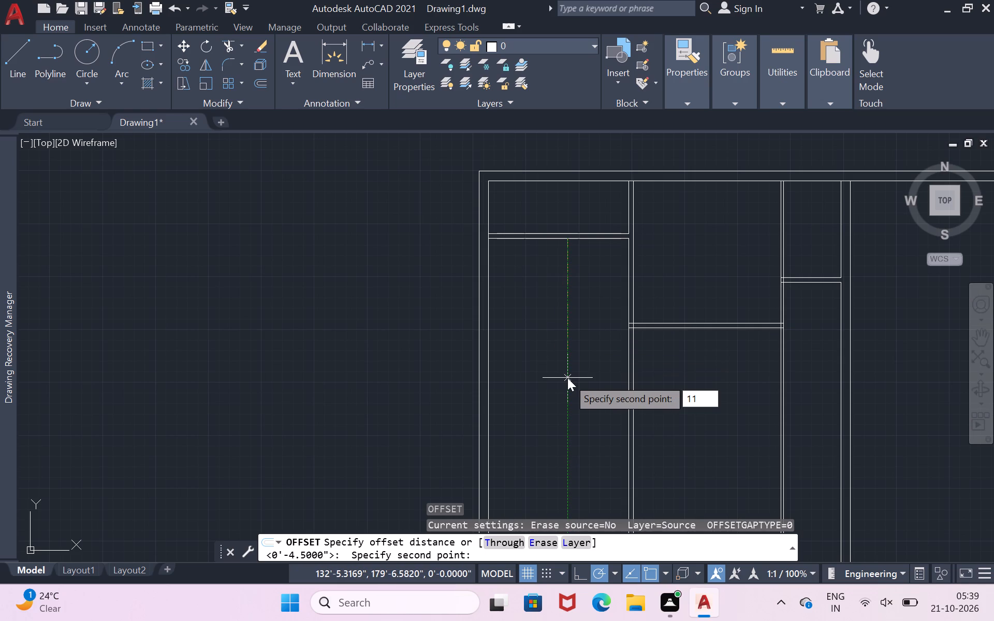
key("apostrophe")
key("0")
key("shift+quotedbl")
key("Return")
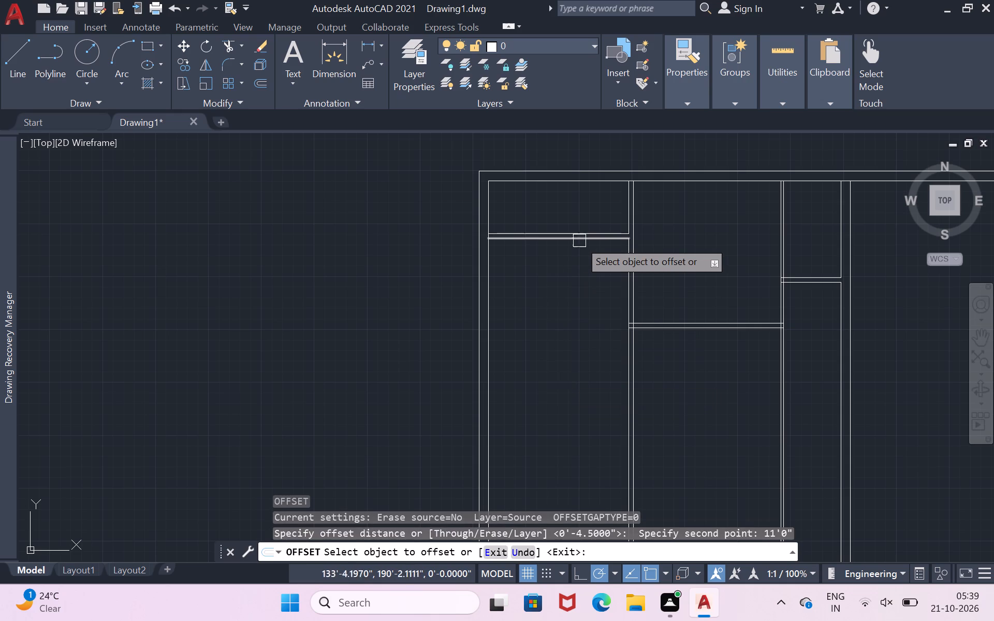
left_click(577, 244)
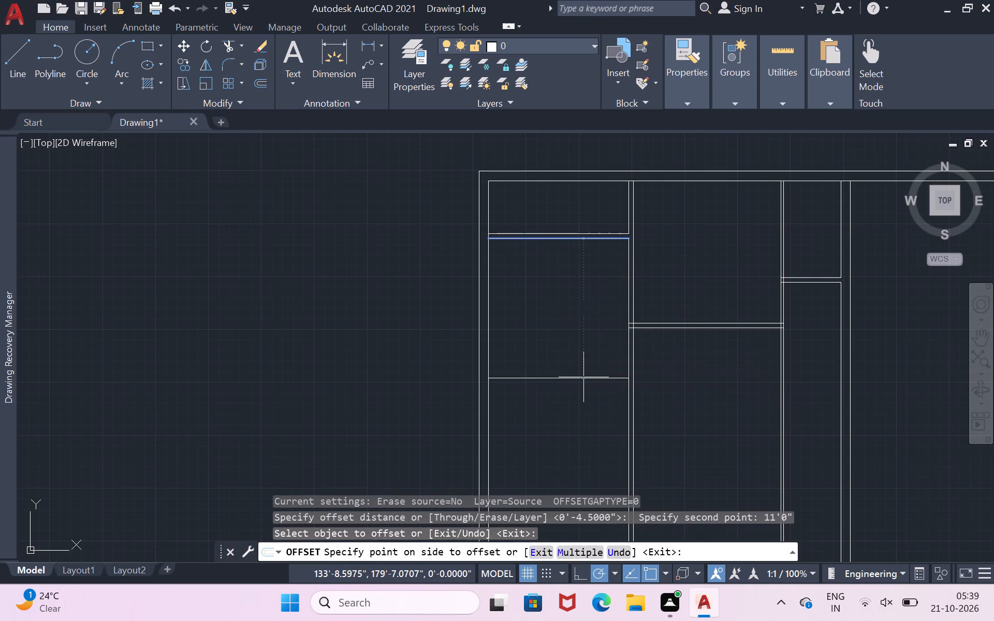
left_click(583, 377)
Offset the new horizontal line in the left room 4.5" upward to give the partition its thickness.
scroll(583, 377, "down", 1)
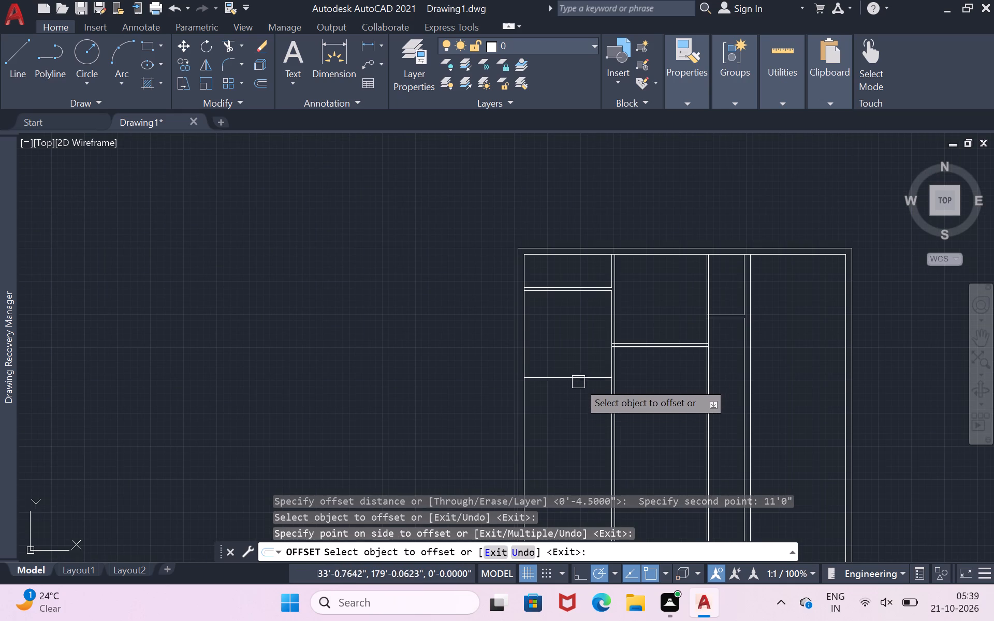
left_click(580, 376)
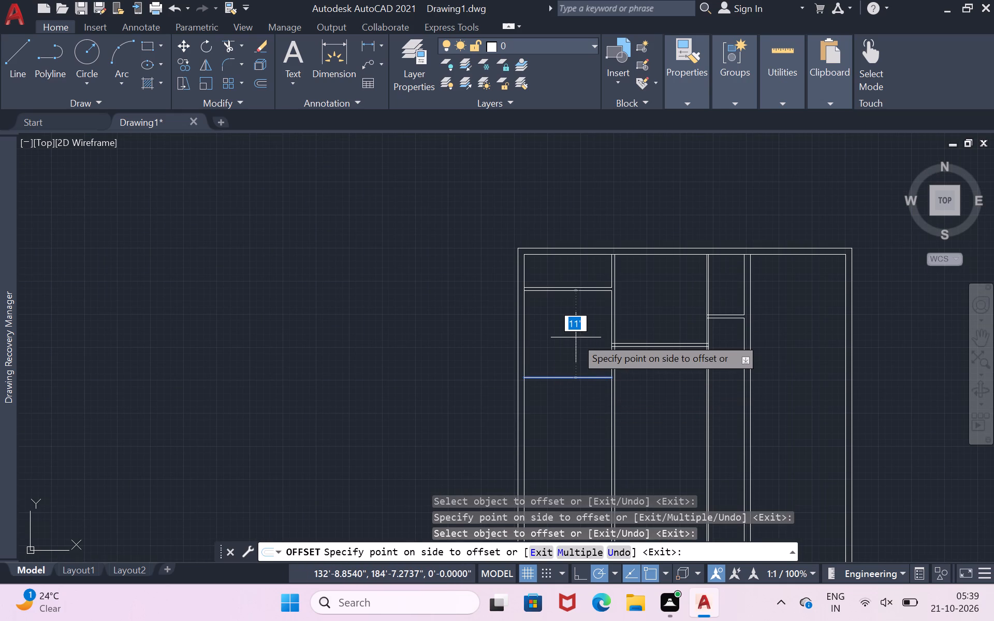
key("BackSpace")
key("4")
type(".5\"")
key("Return")
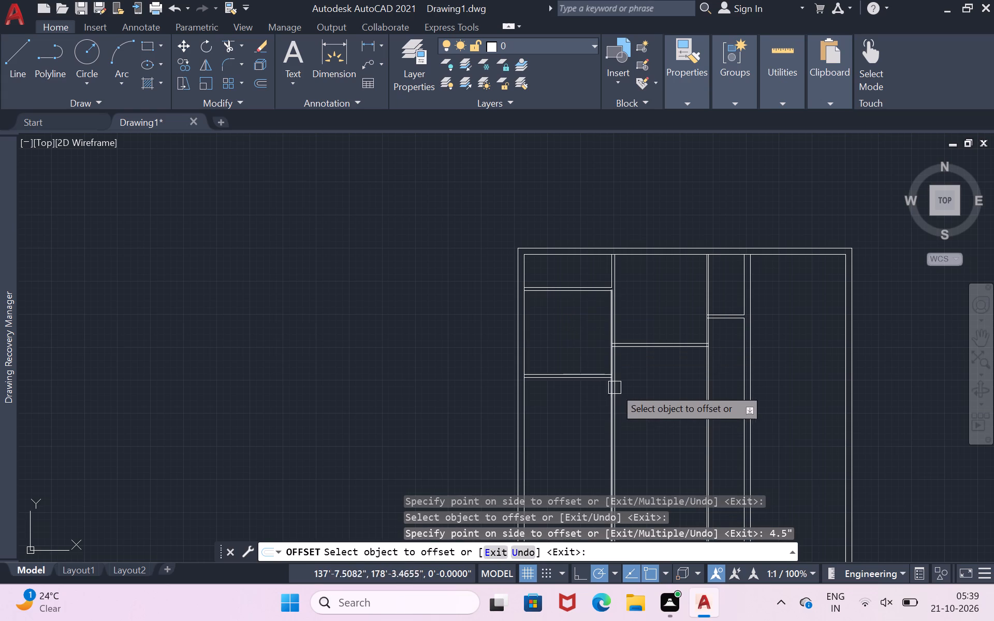
Offset the lower line of the left room's second horizontal partition 10'0" downward.
scroll(633, 375, "down", 2)
scroll(693, 426, "up", 2)
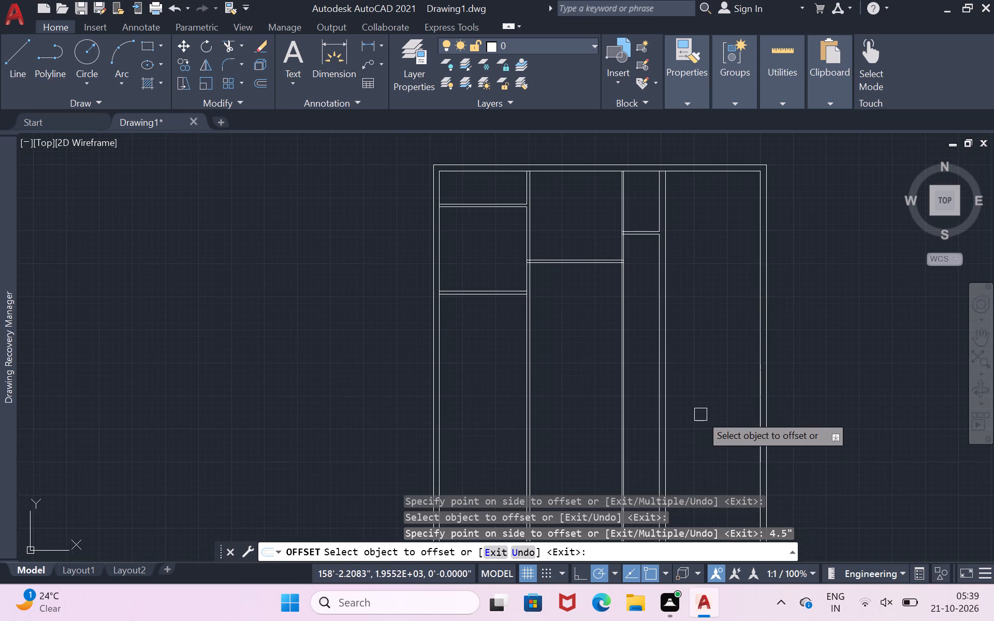
scroll(701, 413, "down", 2)
scroll(717, 476, "up", 2)
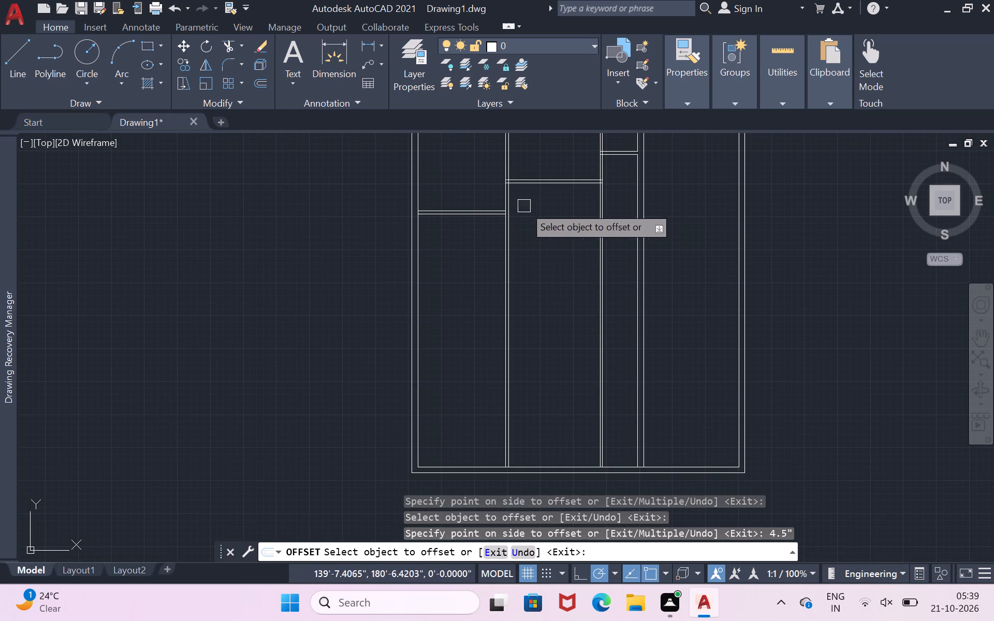
scroll(464, 218, "up", 2)
left_click(472, 205)
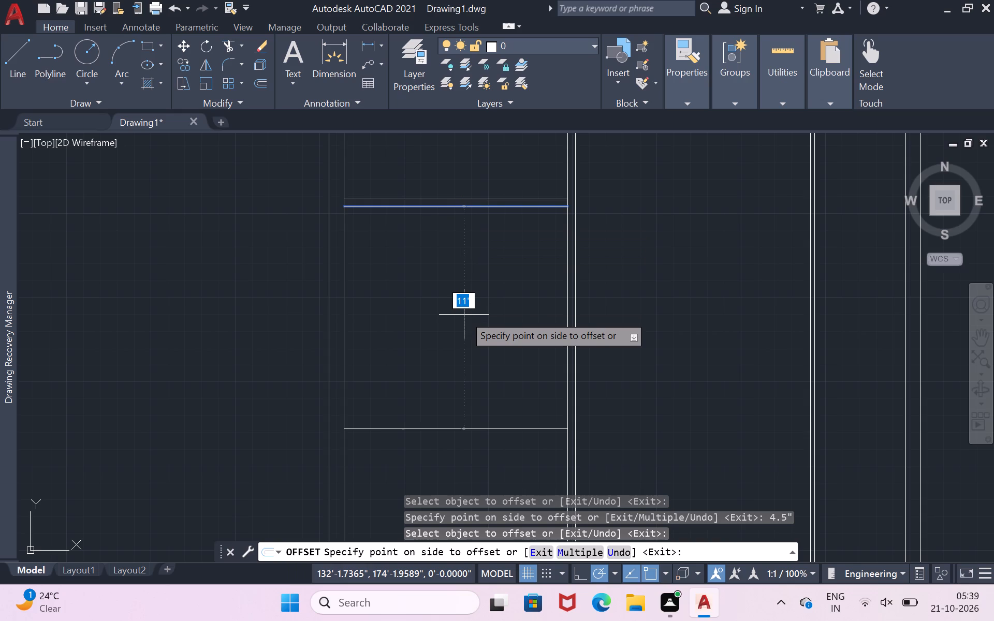
key("1")
key("0")
key("apostrophe")
key("0")
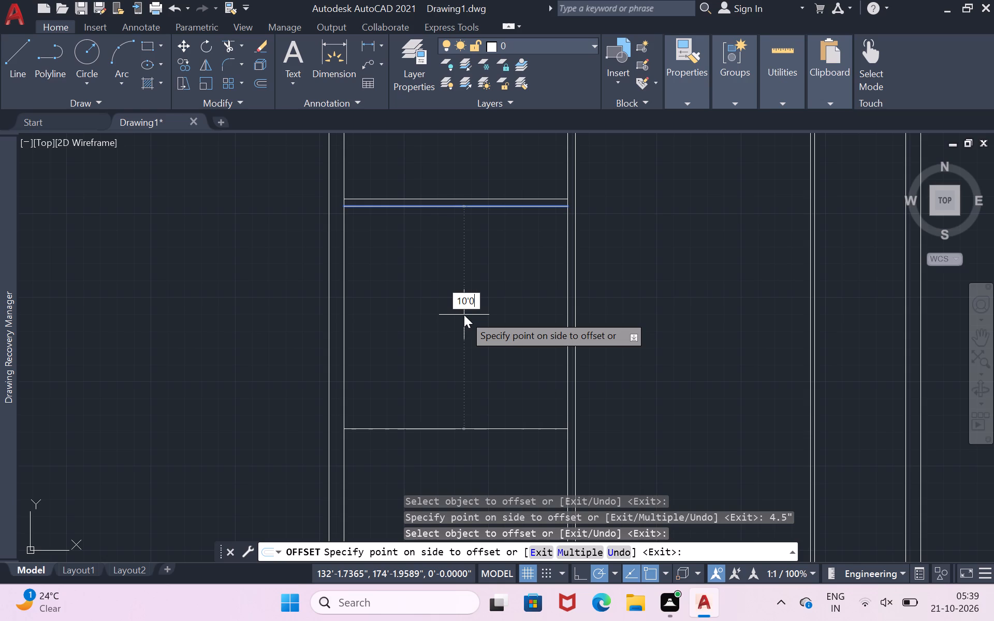
key("shift+quotedbl")
key("Return")
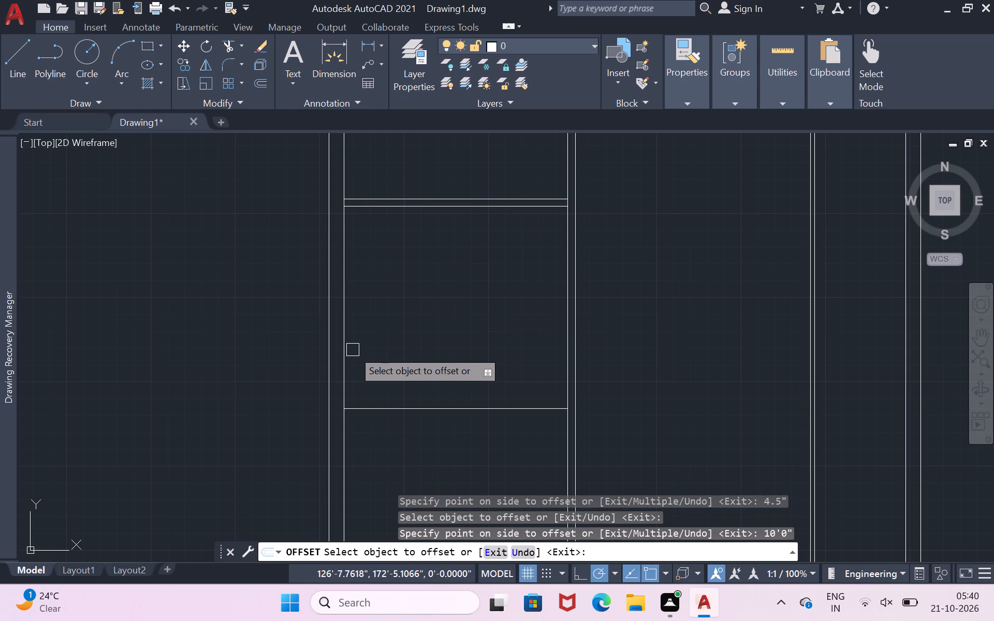
Offset the inner line of the left outer wall 9'5" to the right, into the left rooms.
left_click_drag(349, 346, 353, 334)
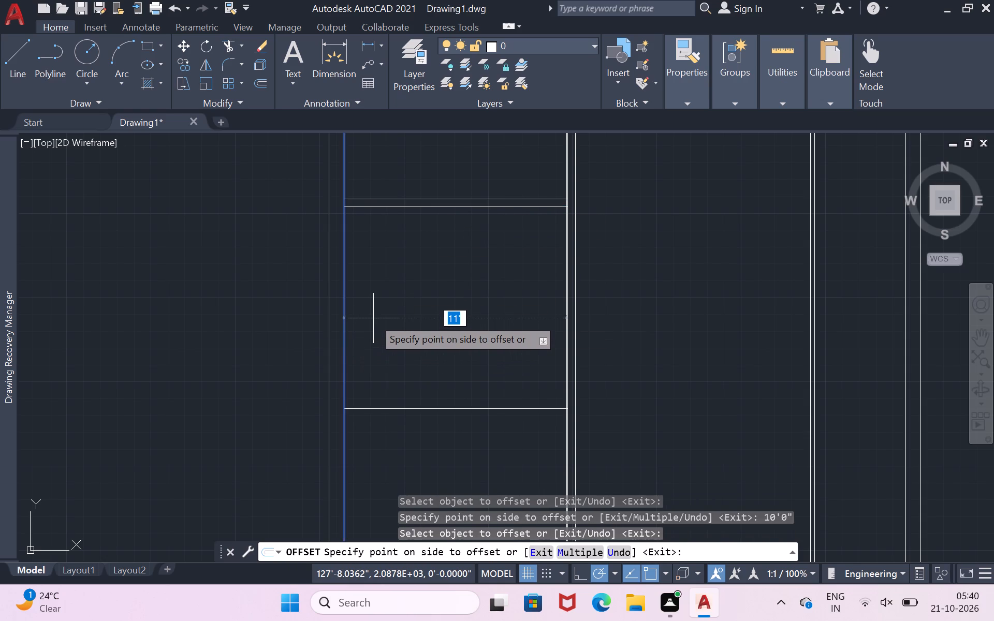
scroll(373, 318, "down", 2)
scroll(373, 318, "up", 3)
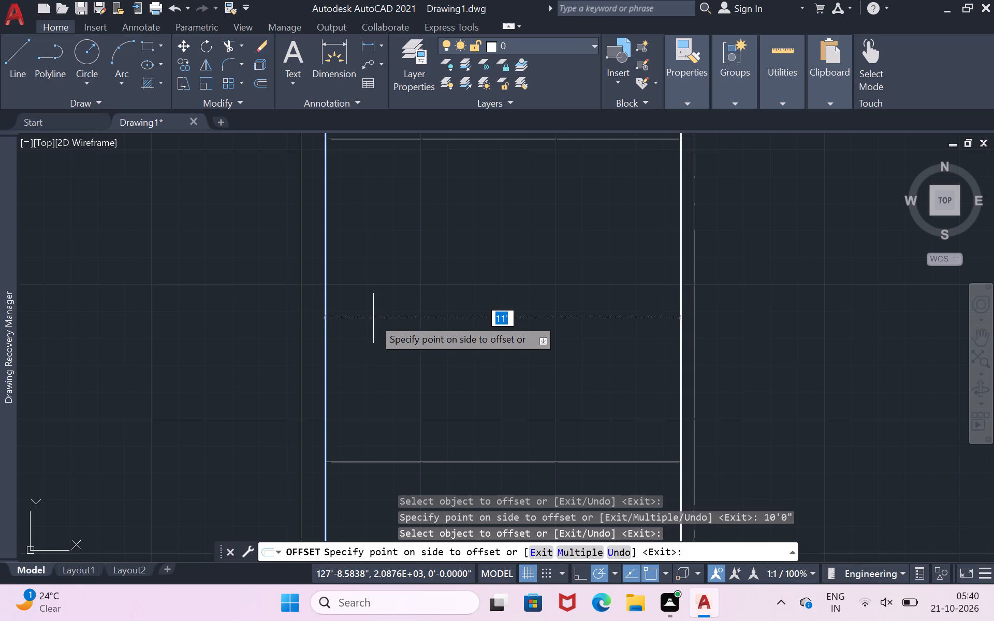
type("9'")
key("5")
key("shift+quotedbl")
key("Return")
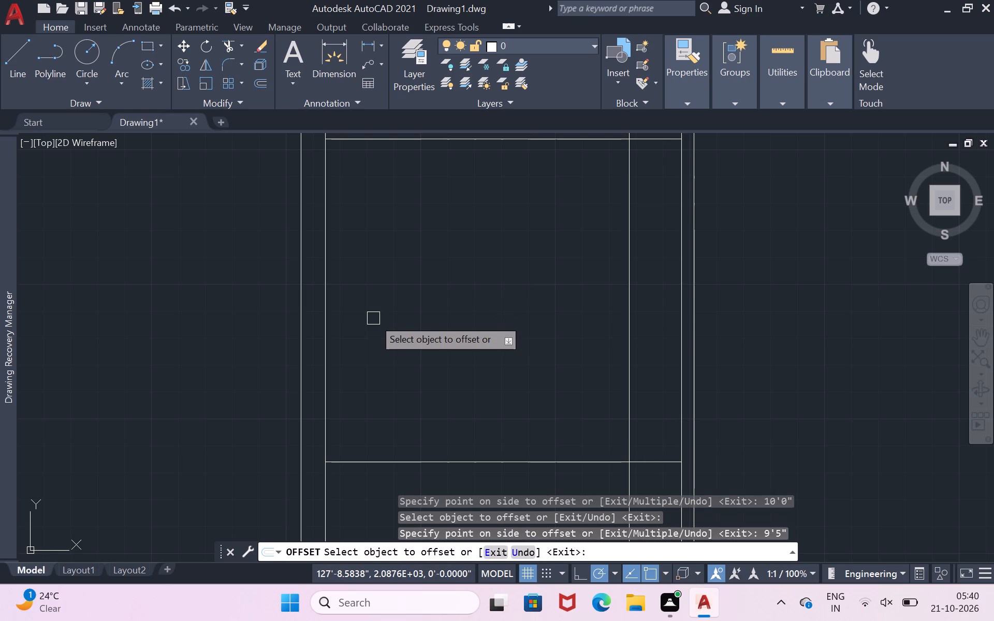
Trim the new vertical line in the left rooms to span only from the second horizontal partition's underside to the lowest horizontal line.
scroll(388, 299, "down", 4)
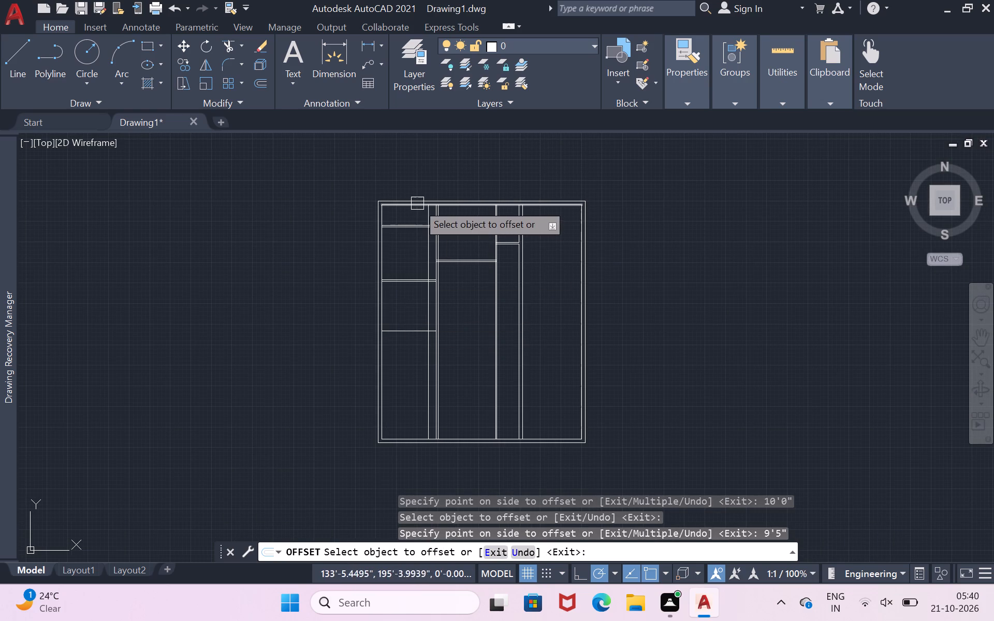
scroll(417, 204, "up", 1)
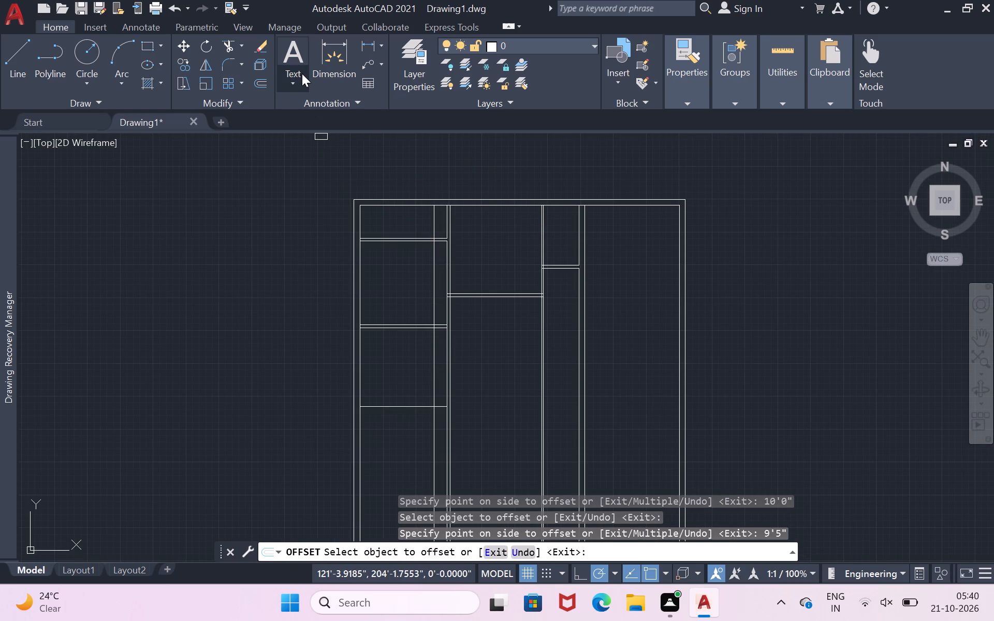
left_click(233, 51)
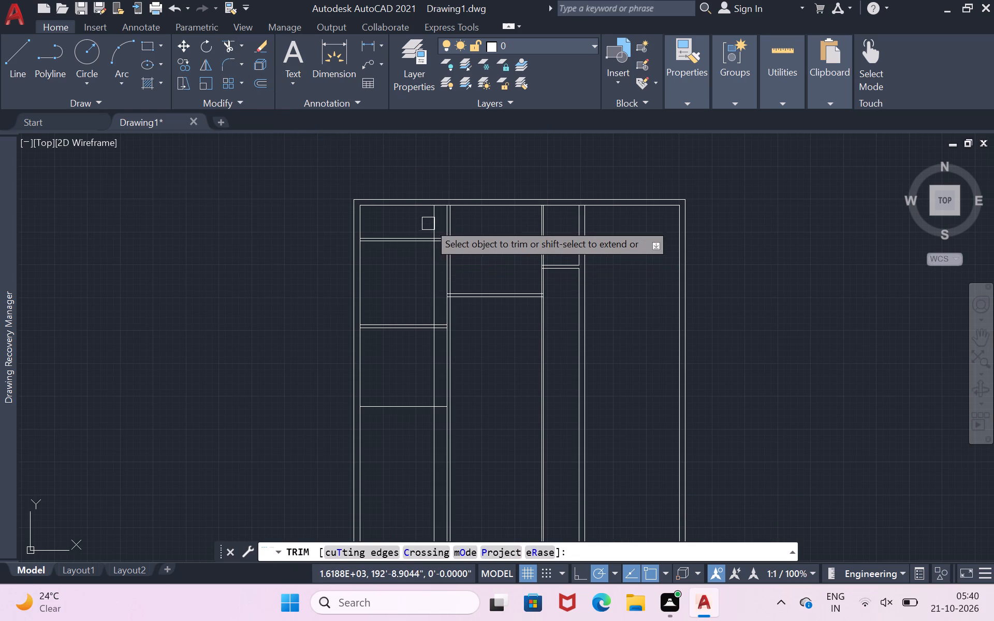
left_click(434, 221)
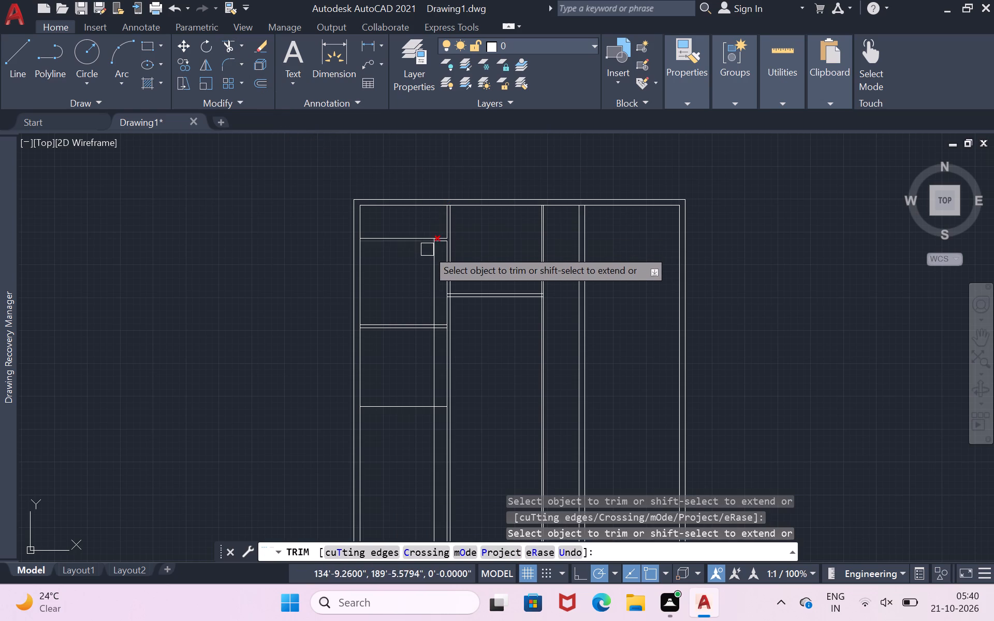
left_click(432, 261)
scroll(433, 251, "up", 5)
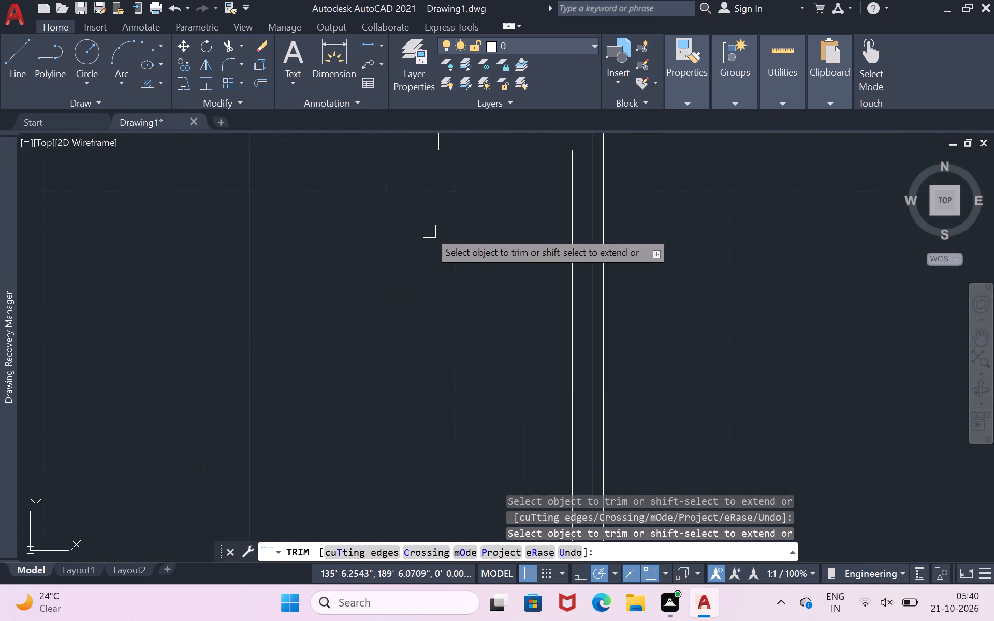
left_click(443, 139)
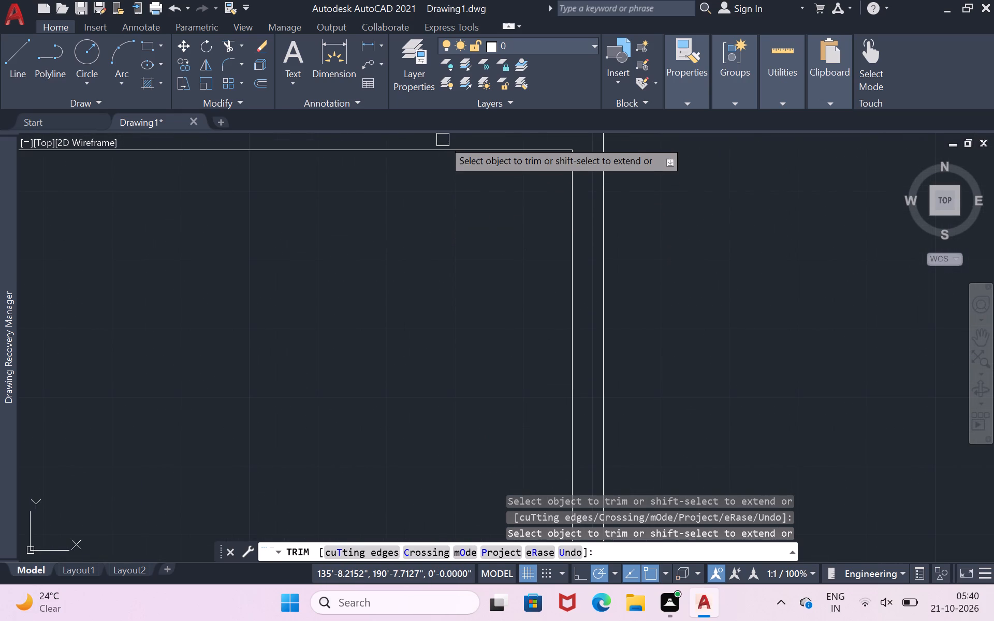
scroll(443, 149, "down", 4)
scroll(445, 305, "up", 3)
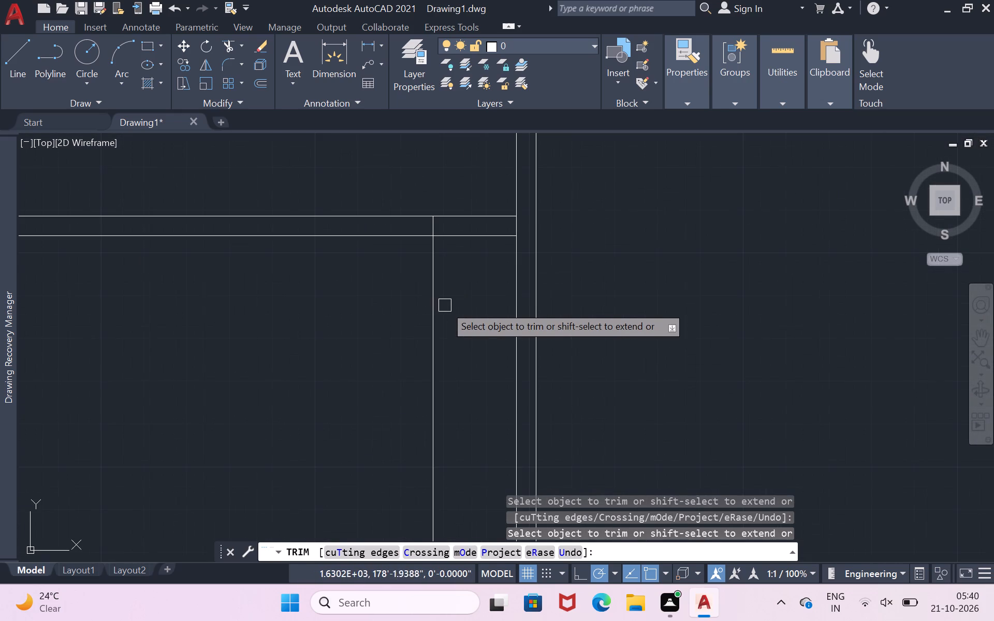
left_click(435, 231)
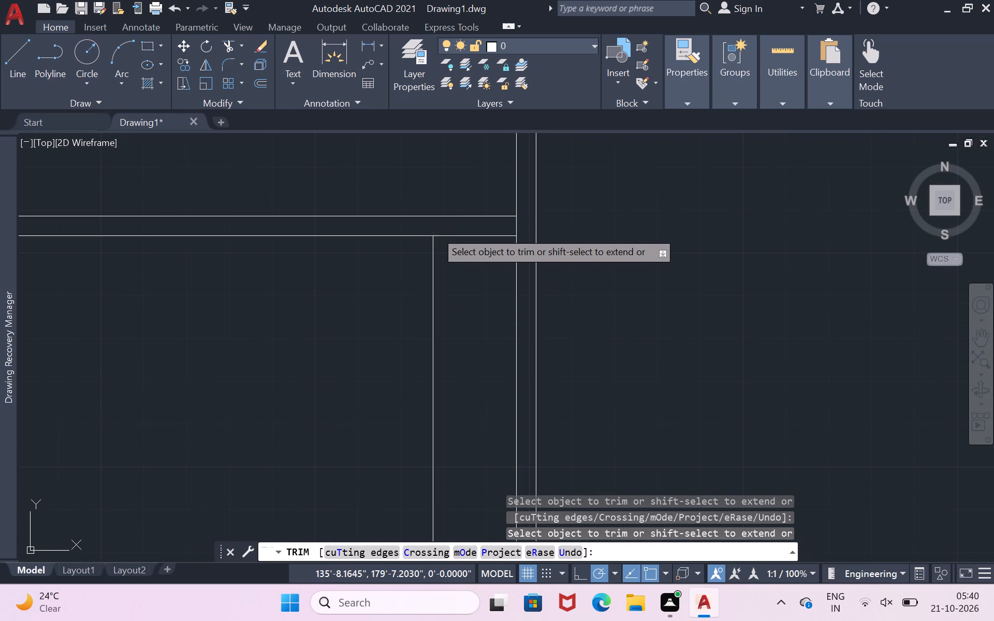
scroll(435, 231, "down", 4)
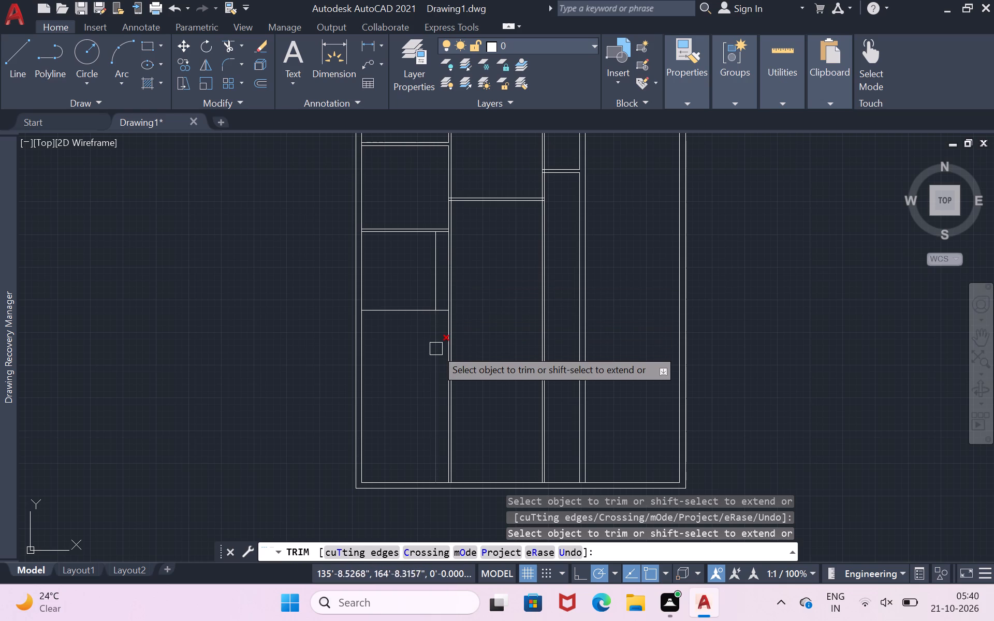
left_click(436, 349)
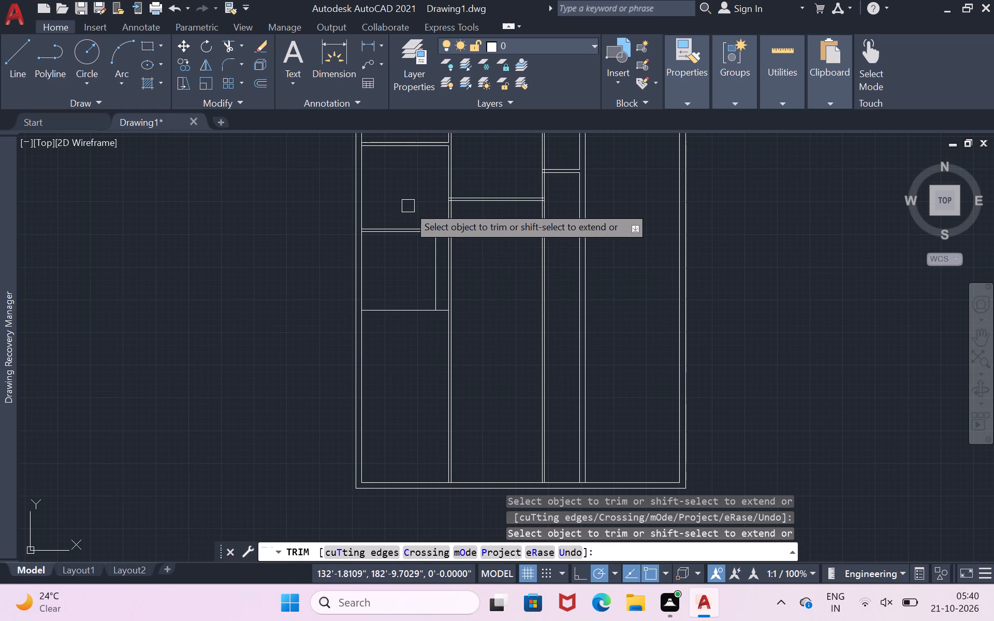
Draw two 4.5" horizontal lines extending both faces of the left room's second partition across the vertical partition.
scroll(408, 206, "up", 2)
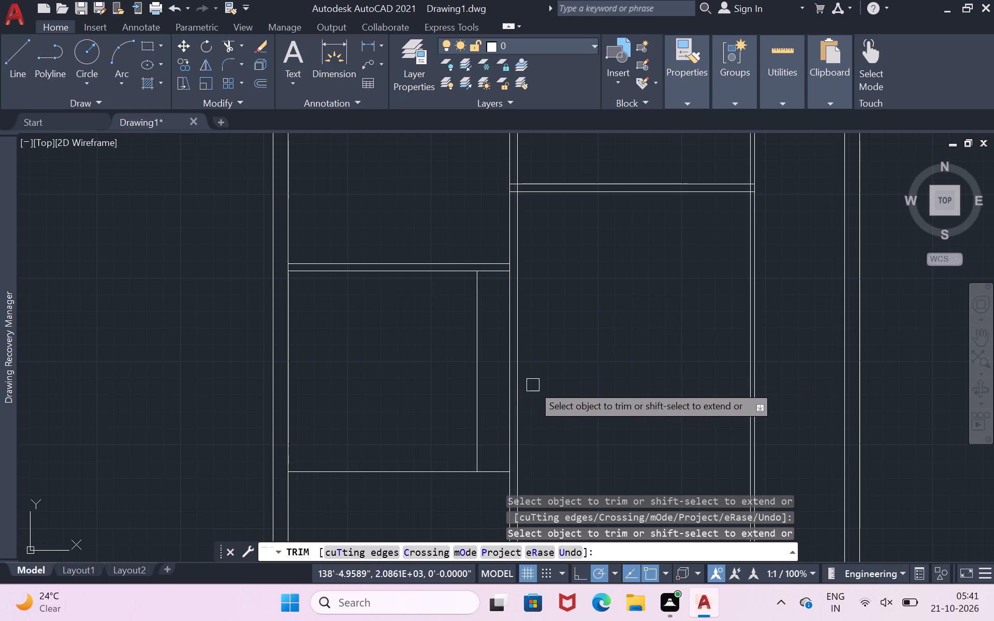
left_click(28, 67)
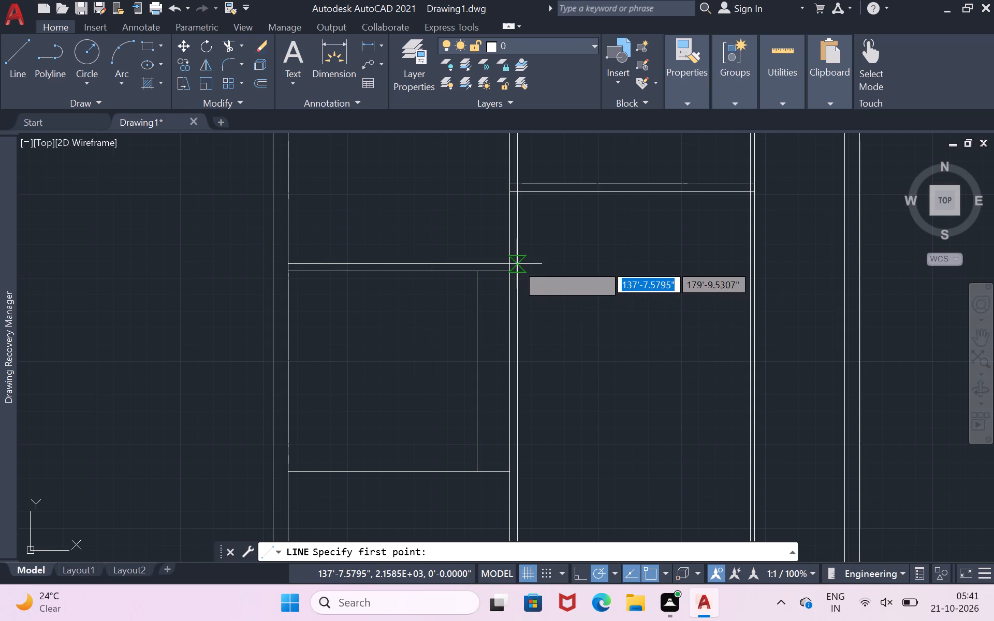
scroll(520, 227, "down", 1)
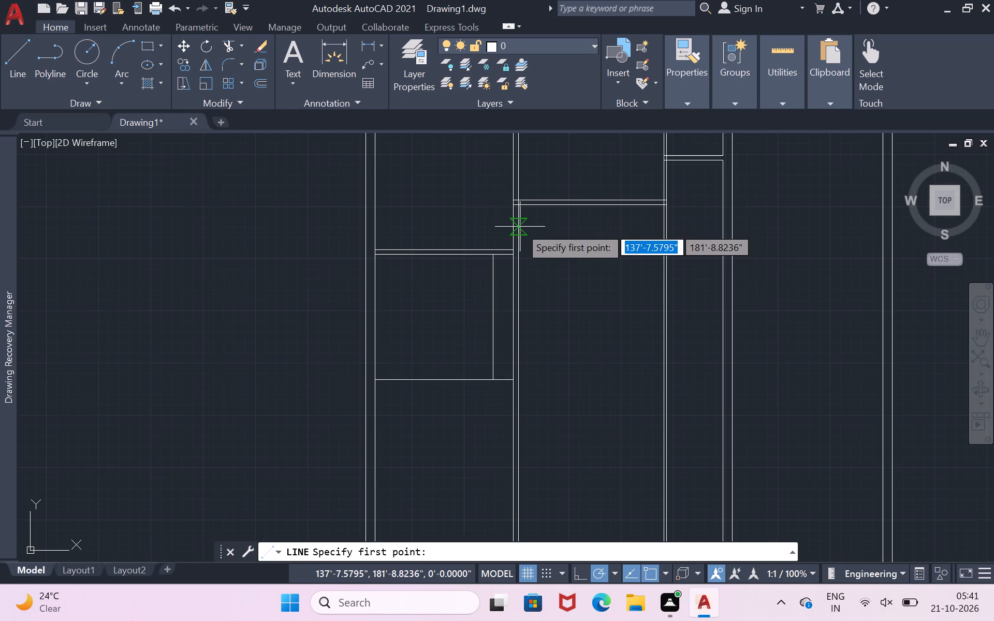
scroll(520, 227, "up", 2)
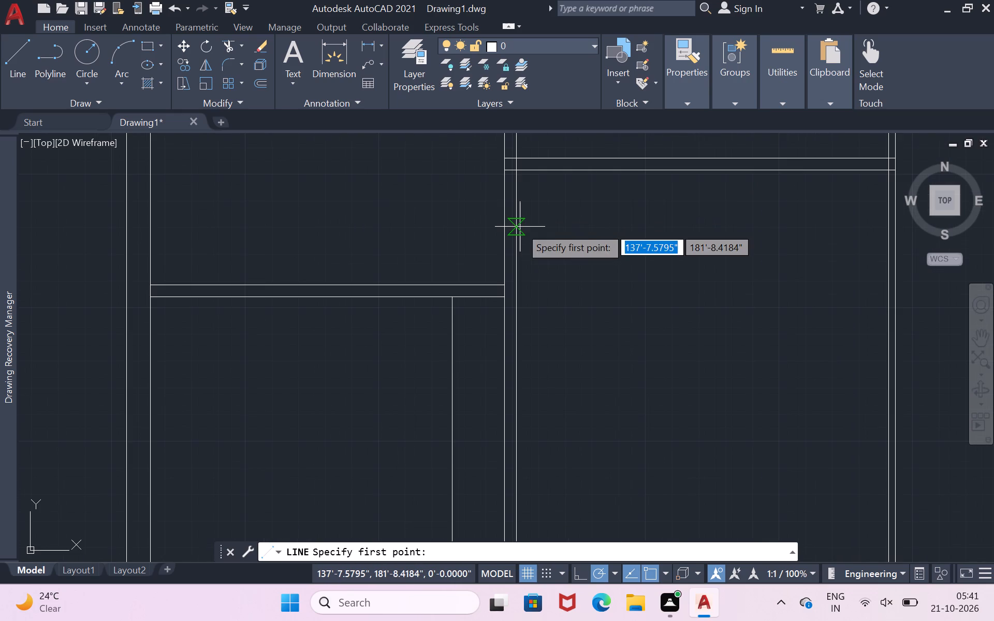
left_click(504, 282)
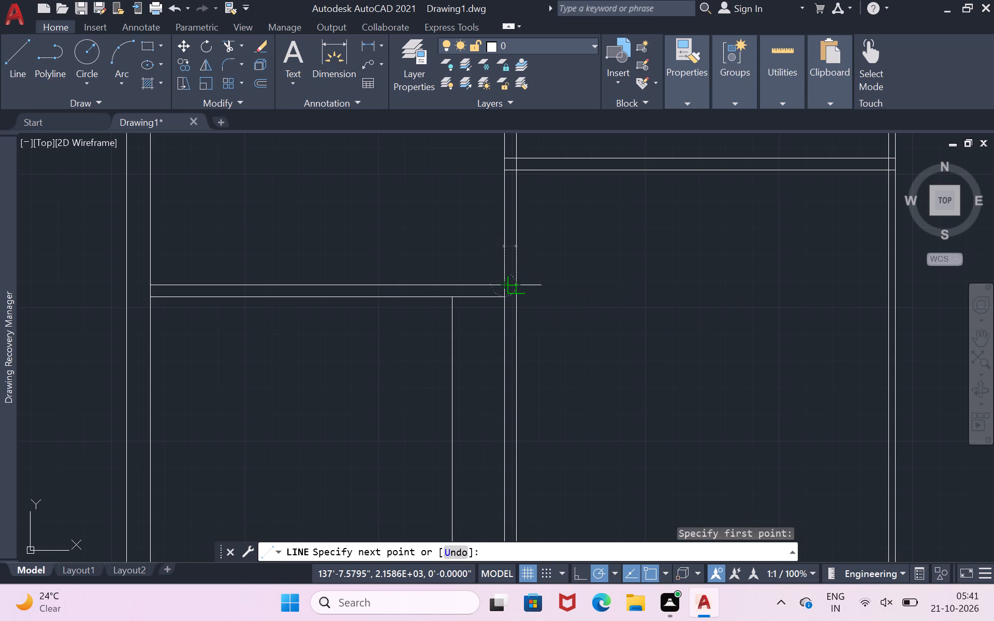
left_click(514, 282)
key("Return")
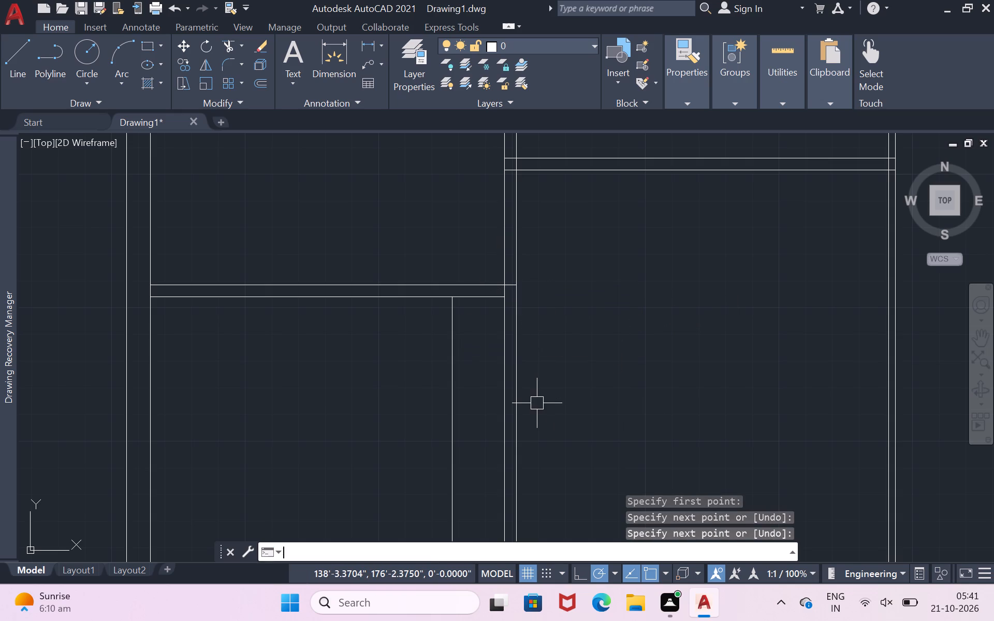
key("Return")
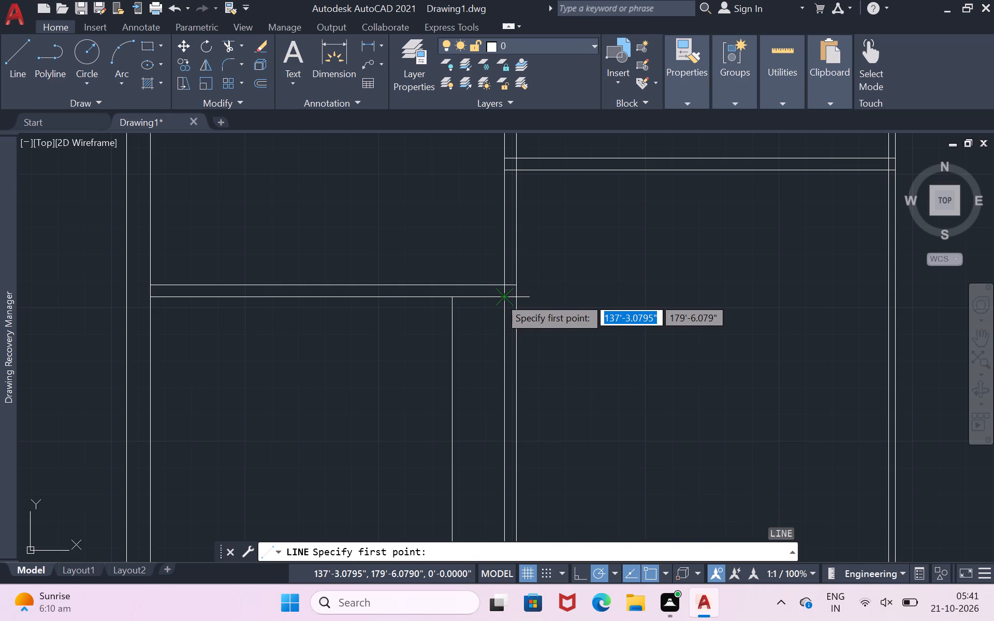
left_click(499, 297)
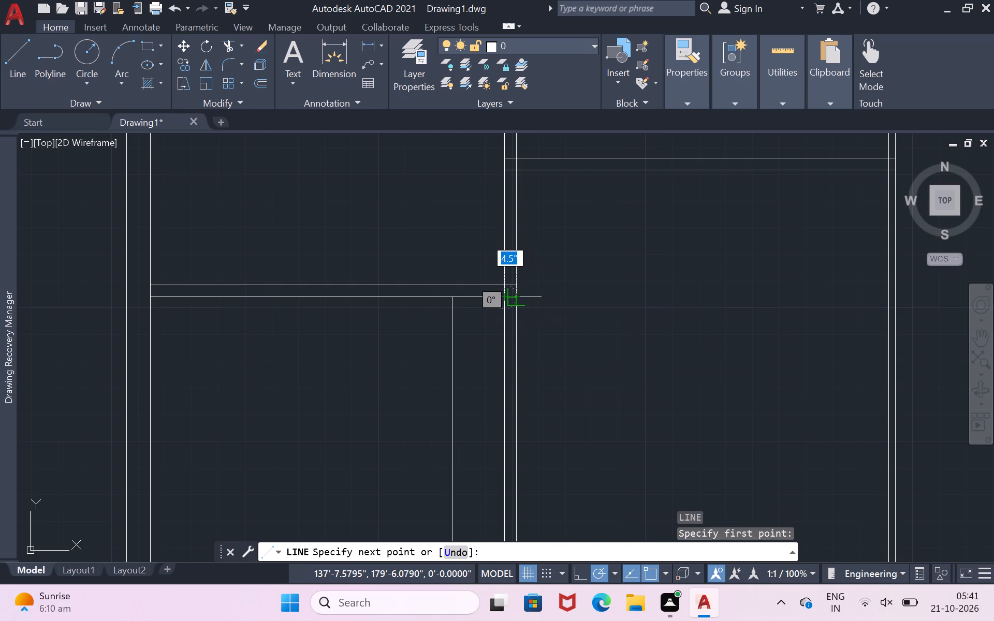
left_click(521, 294)
key("Return")
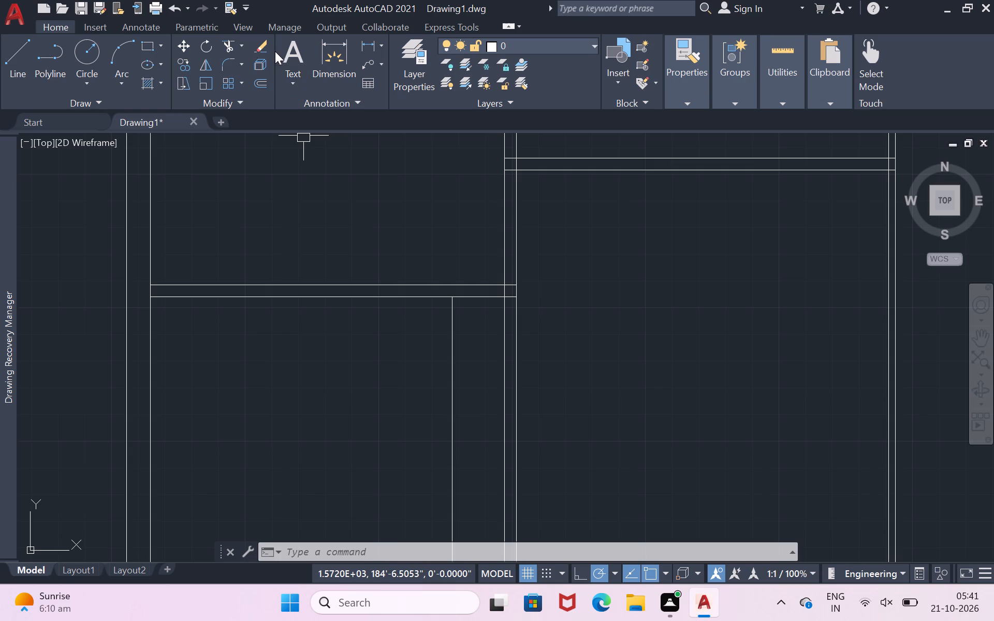
Trim the vertical partition's left line inside the second-partition junction and both its lines between there and the middle room's horizontal partition.
left_click(221, 44)
scroll(515, 302, "up", 1)
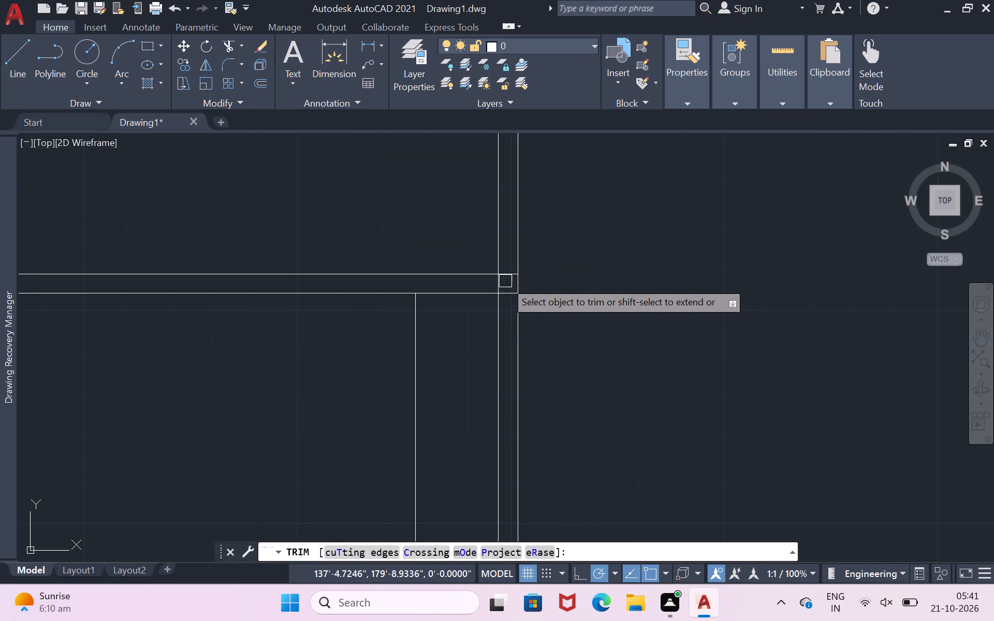
left_click(503, 283)
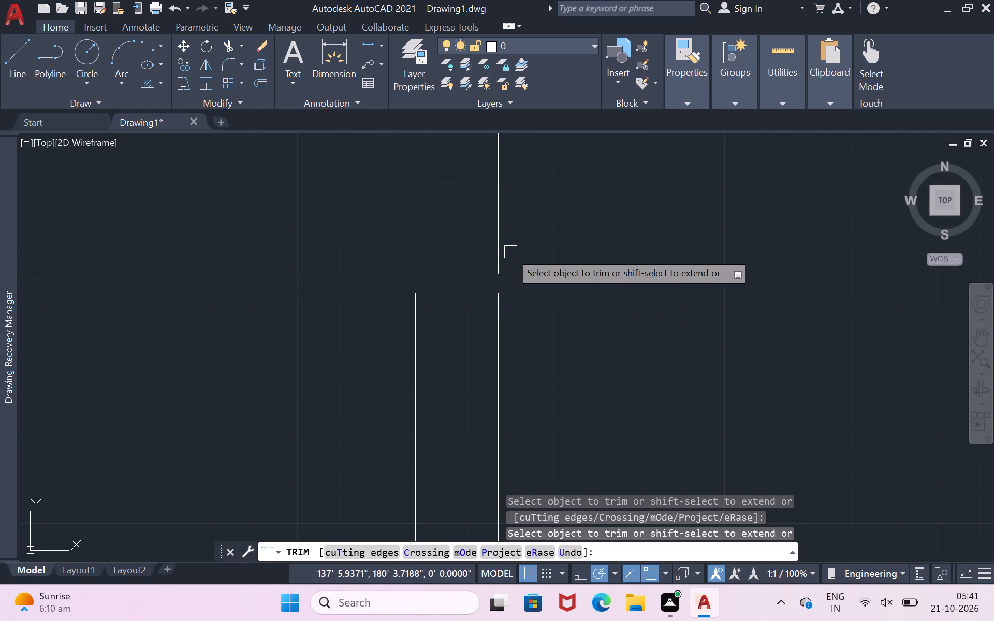
scroll(510, 252, "down", 2)
left_click_drag(533, 217, 530, 219)
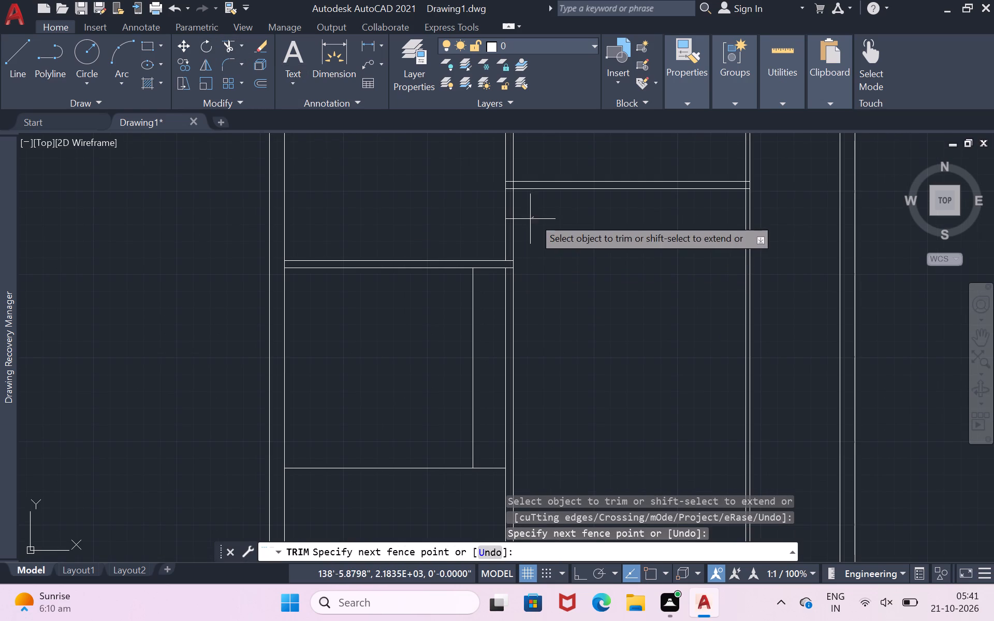
left_click_drag(530, 219, 496, 222)
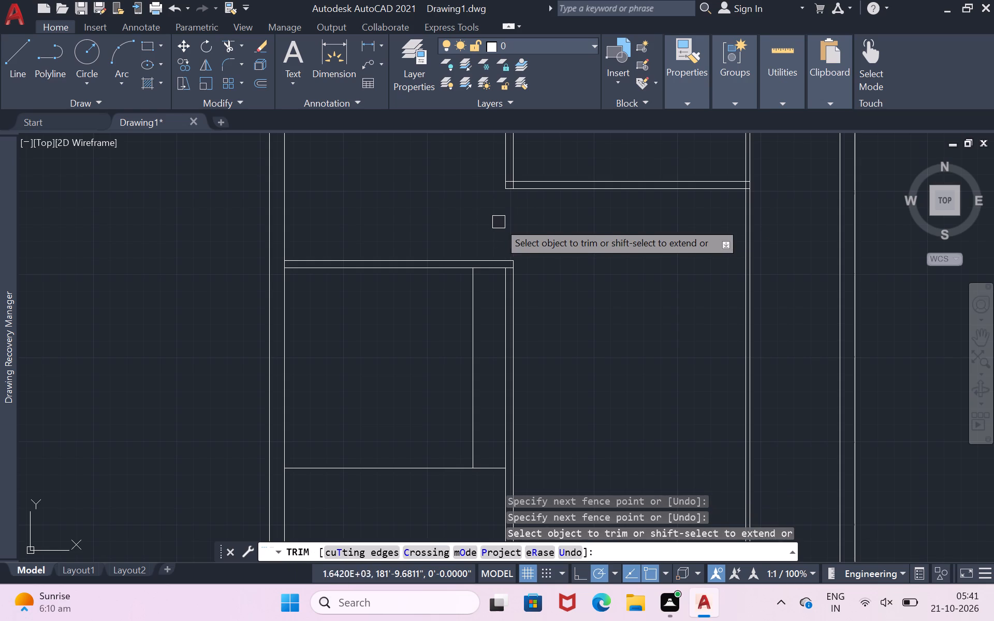
Draw a 4.5" line extending the left room's lowest horizontal line across the vertical partition to its right face.
scroll(519, 221, "down", 1)
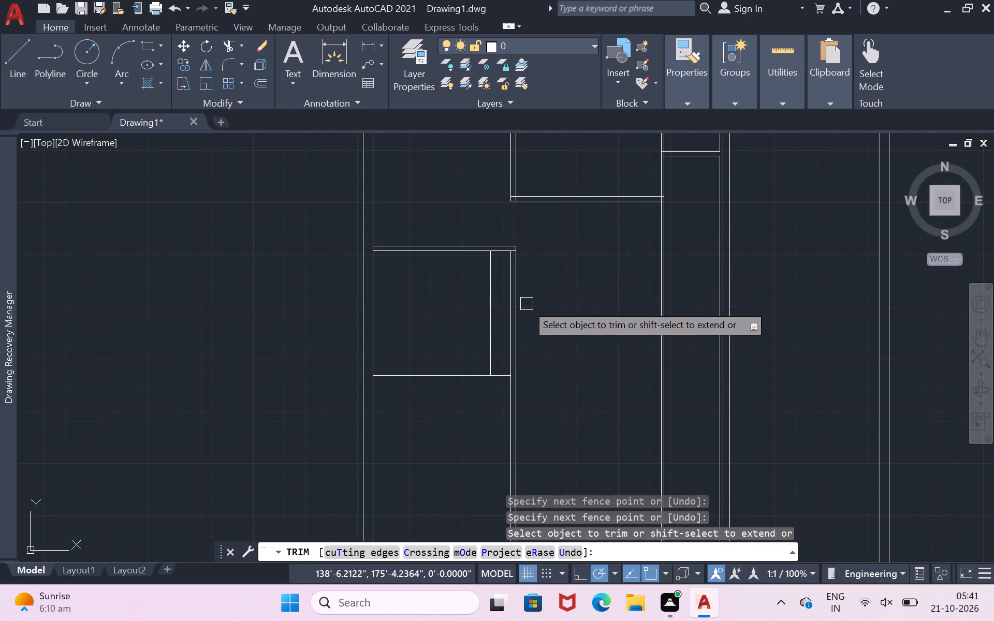
scroll(536, 402, "up", 1)
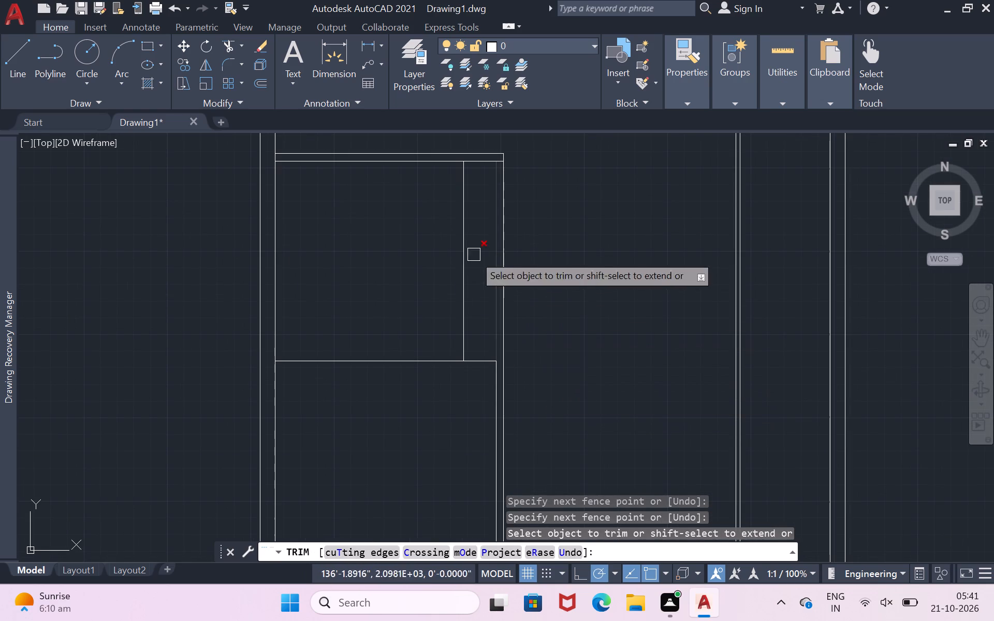
left_click(21, 72)
scroll(519, 366, "up", 1)
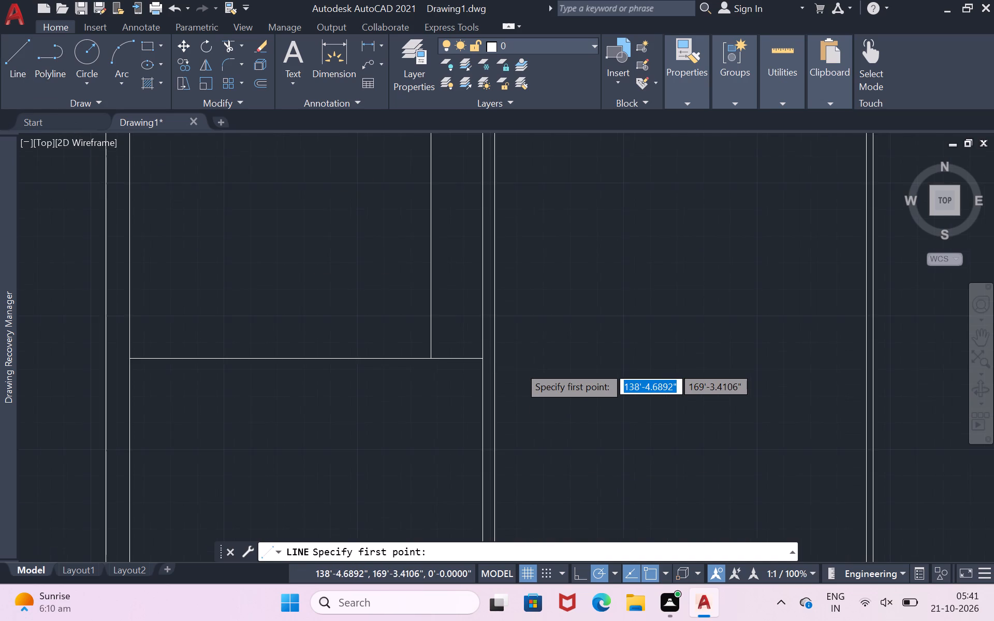
scroll(519, 366, "up", 1)
scroll(519, 366, "down", 3)
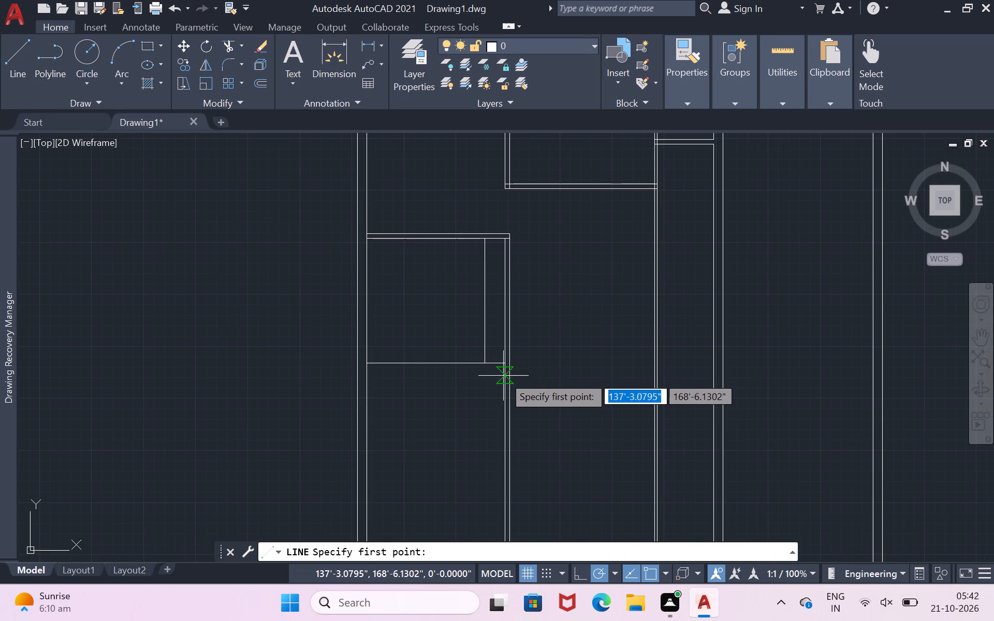
scroll(503, 375, "up", 3)
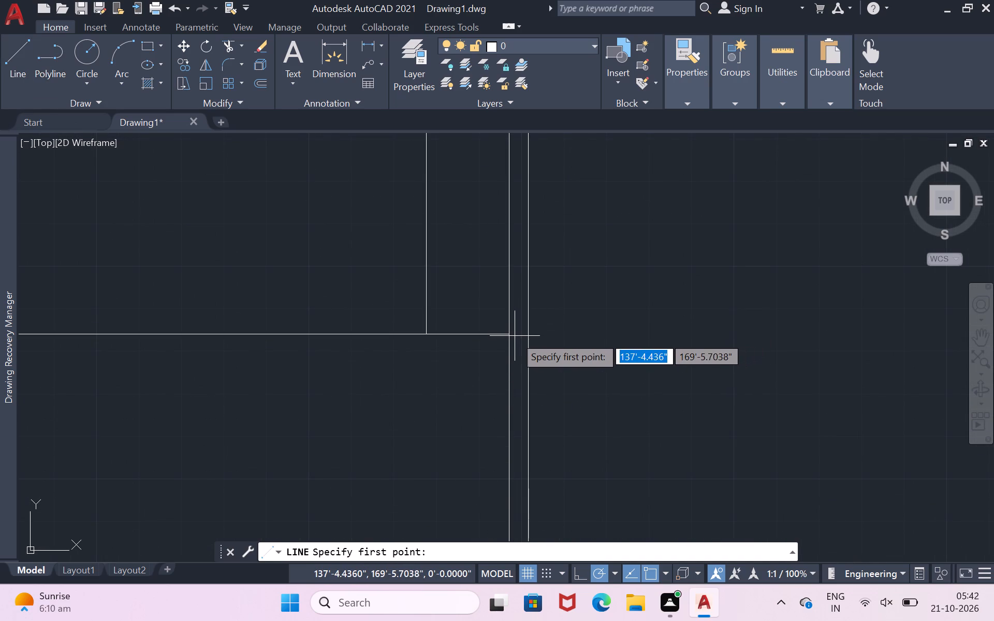
left_click(507, 334)
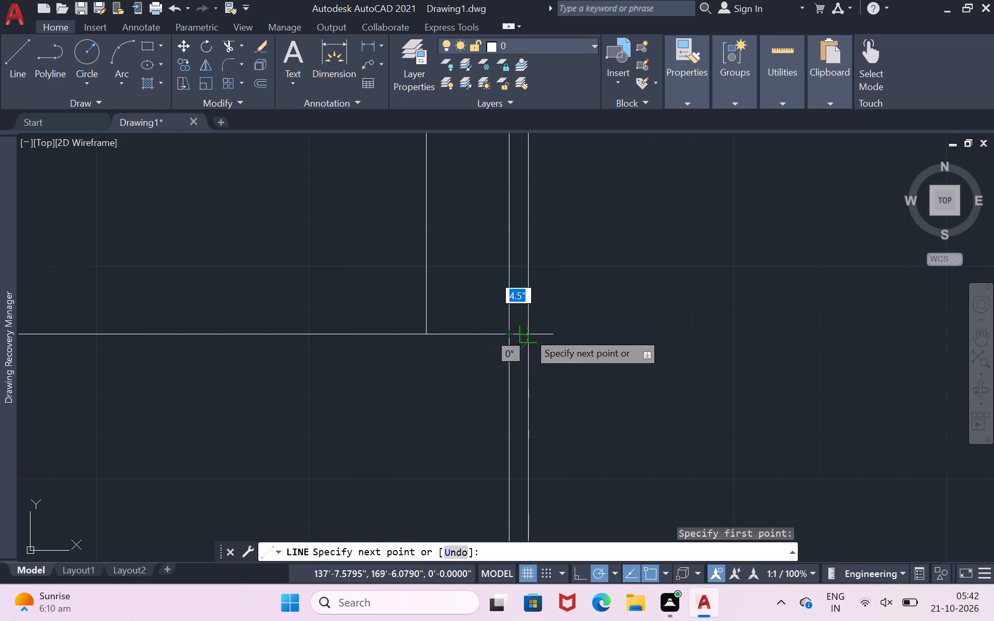
left_click(528, 332)
key("Return")
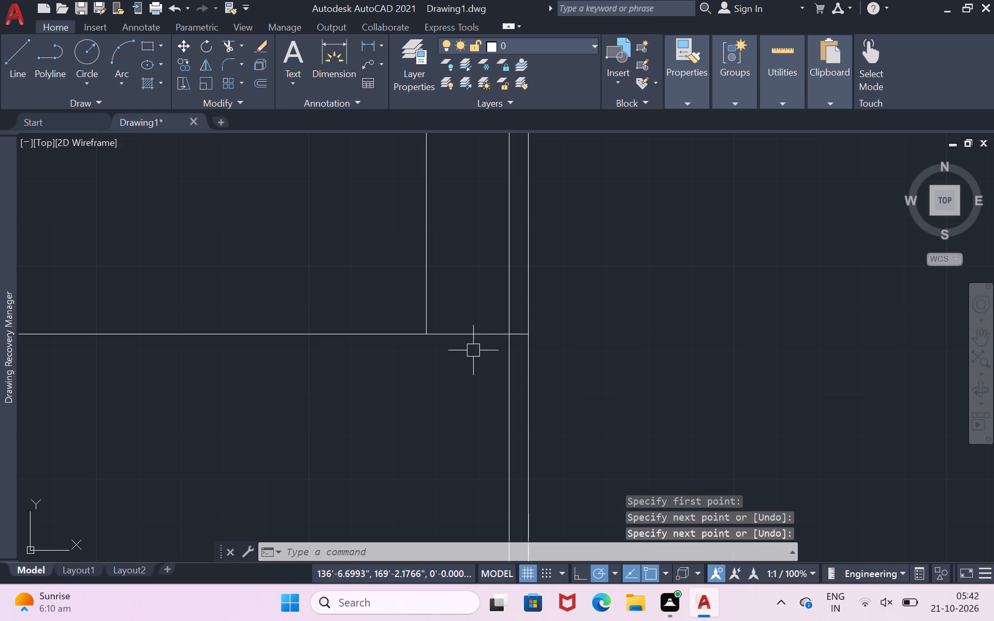
Join the lowest horizontal line and its short extension into one line.
left_click(477, 336)
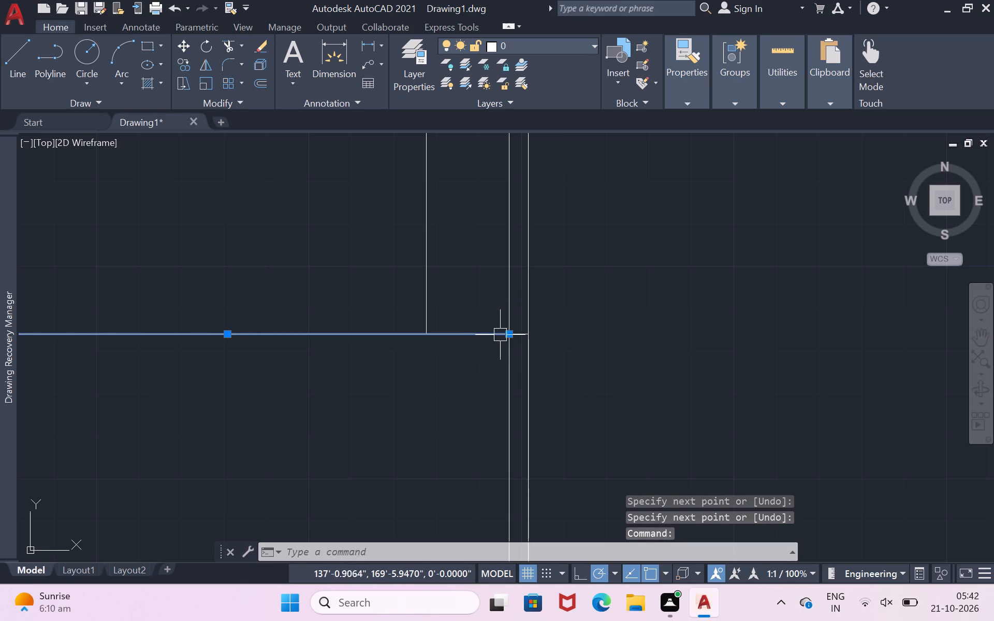
left_click(534, 335)
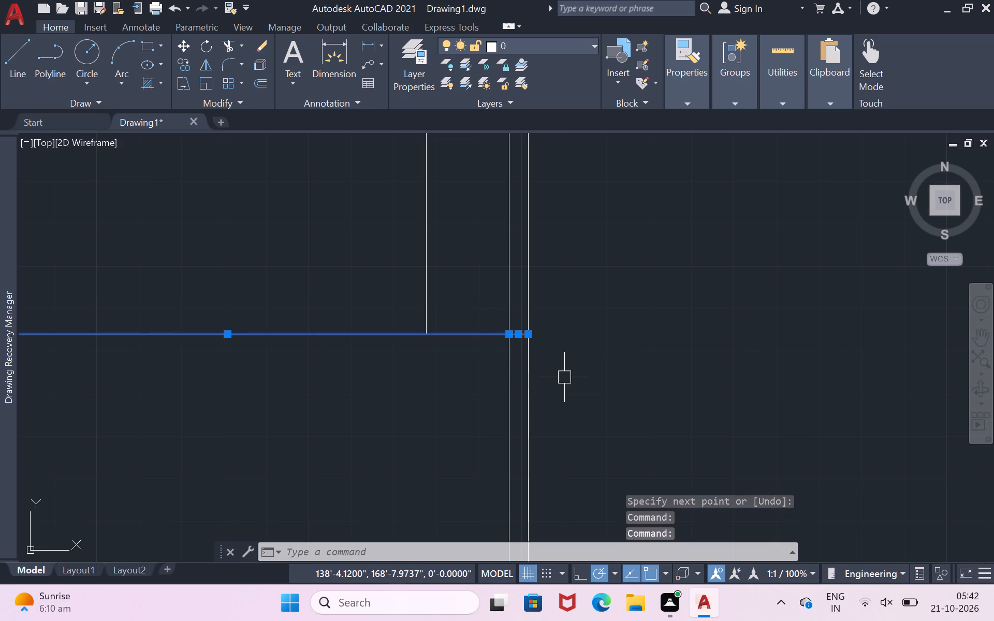
key("j")
key("Return")
Offset the left room's joined lowest horizontal line 4.5" upward to form the partition's upper face.
scroll(564, 377, "down", 1)
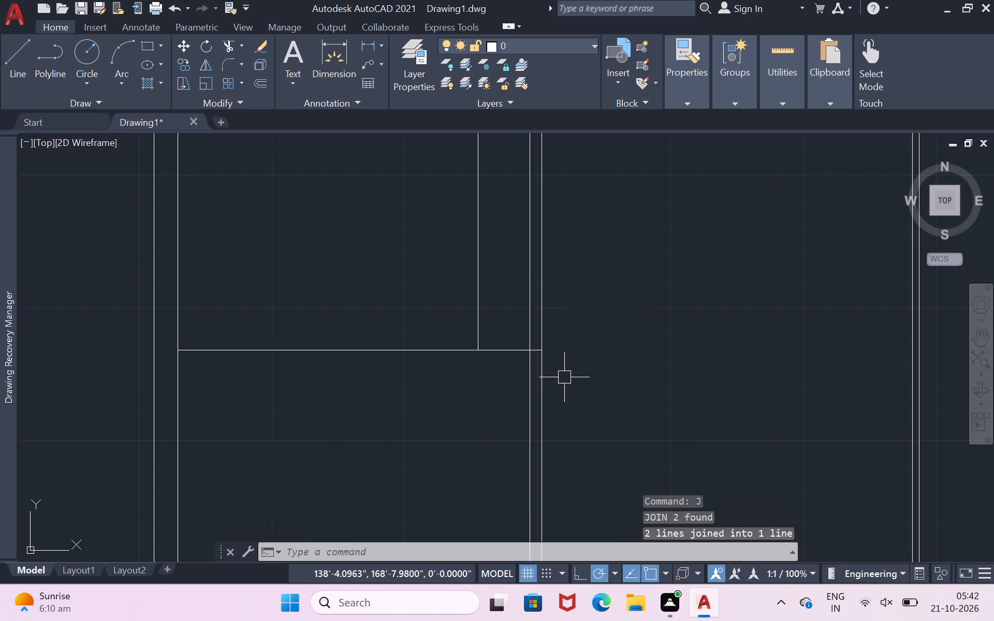
left_click(411, 351)
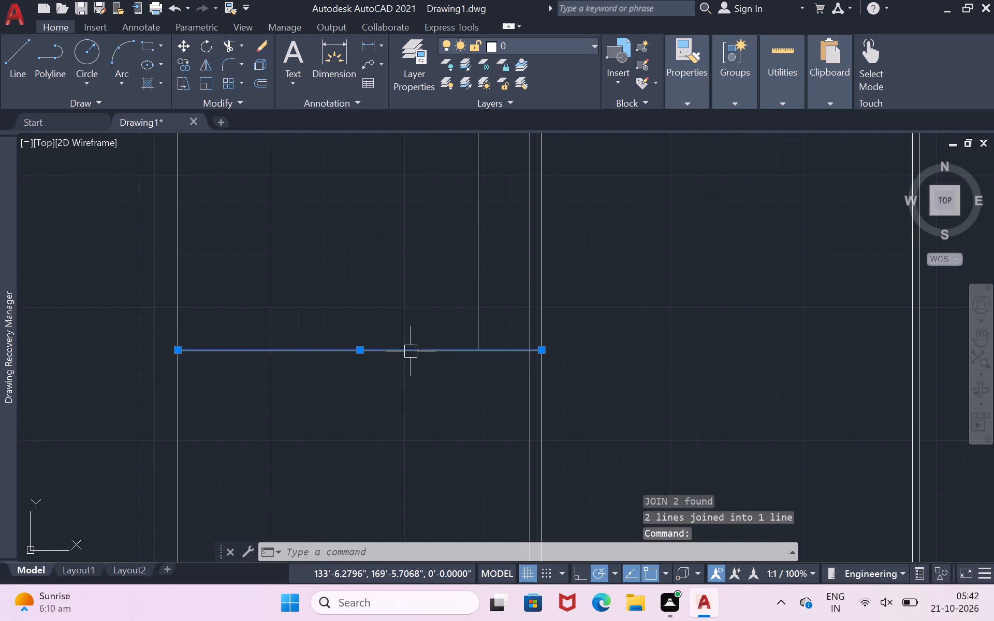
key("o")
key("Return")
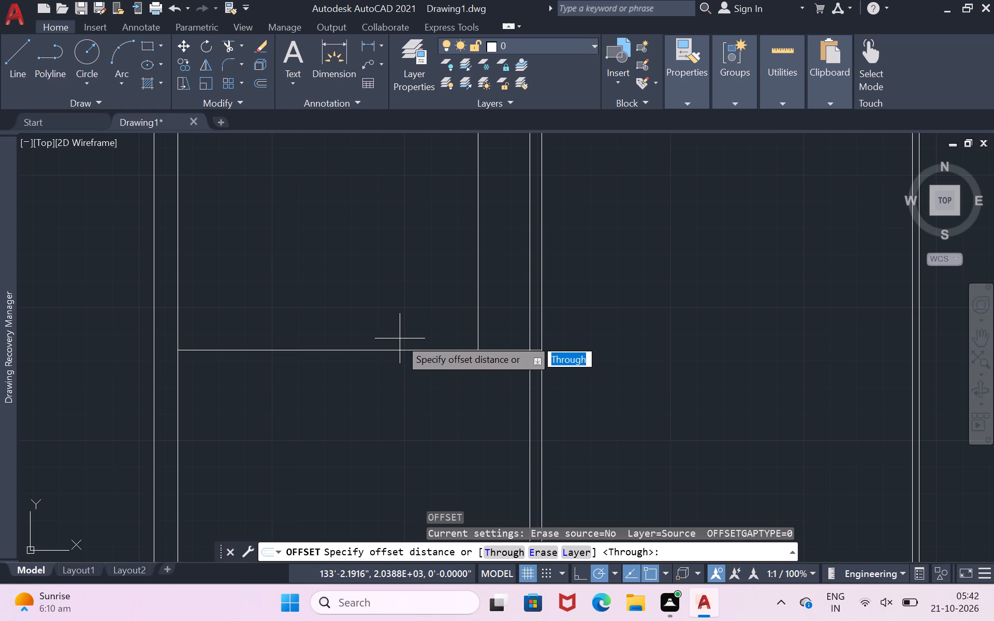
left_click(400, 347)
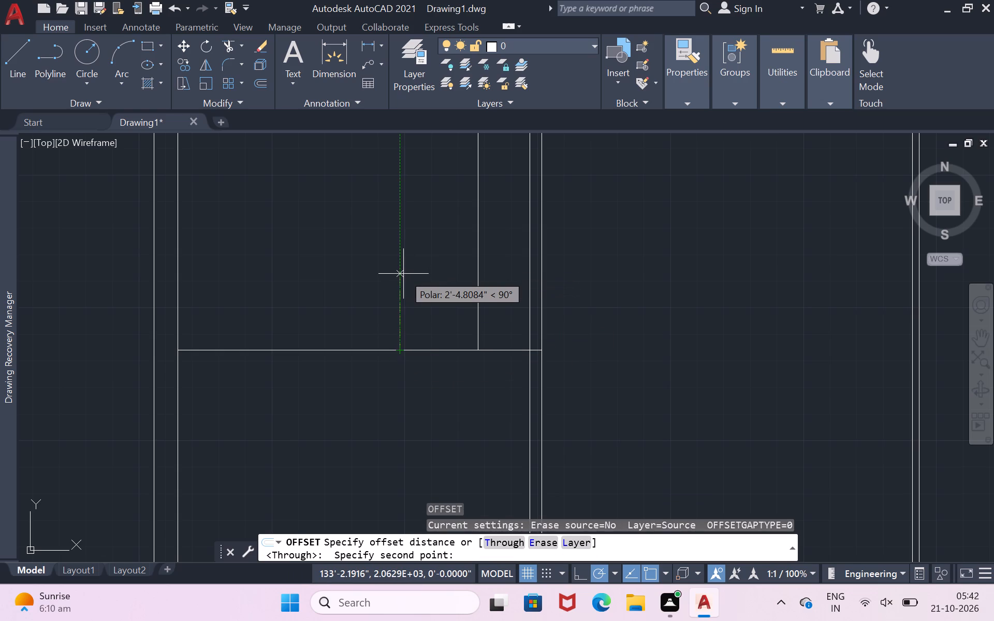
type("4.5\"")
key("Return")
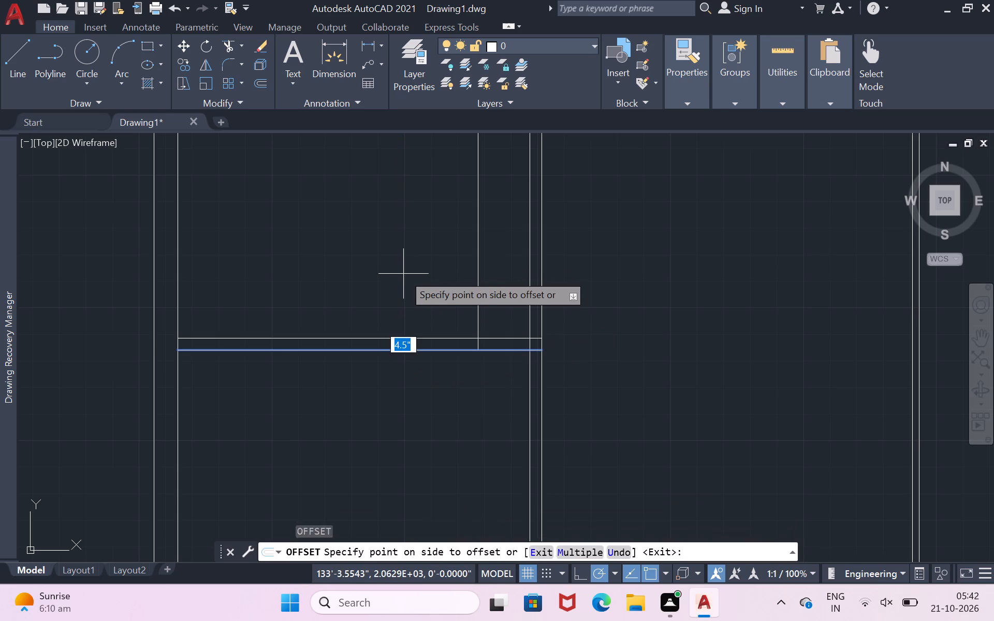
left_click(403, 274)
Trim both lines of the 4.5" vertical partition between the left room's second and lowest horizontal partitions.
scroll(518, 333, "down", 2)
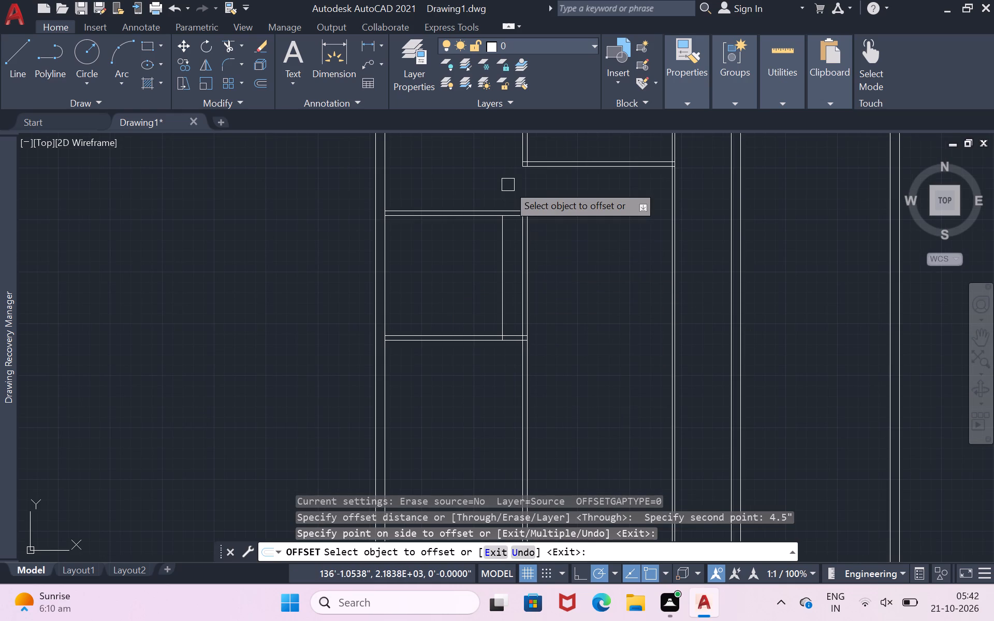
scroll(542, 323, "up", 1)
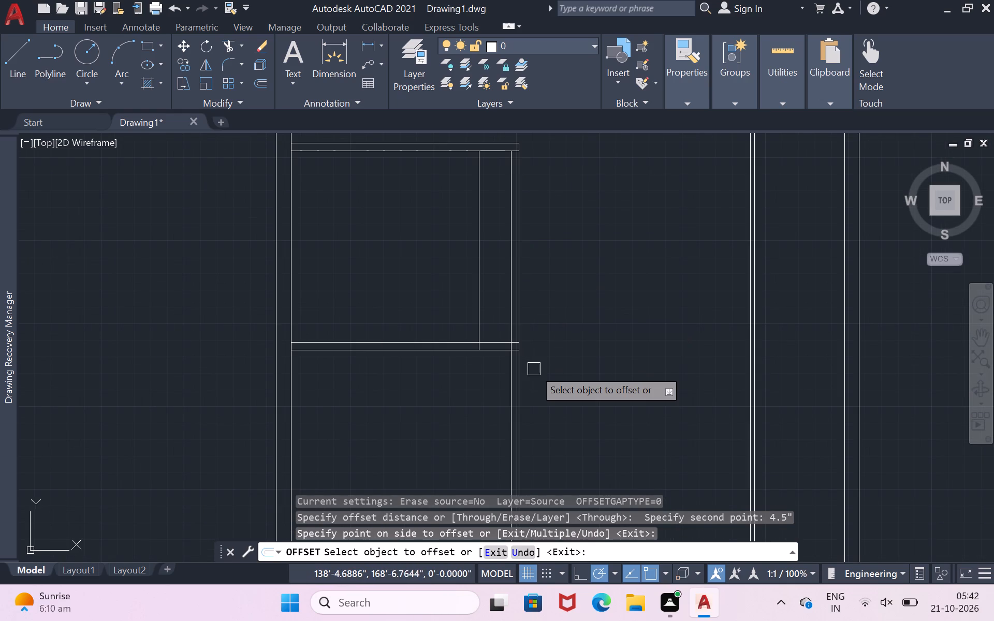
scroll(534, 369, "down", 1)
scroll(528, 223, "up", 2)
scroll(530, 228, "down", 1)
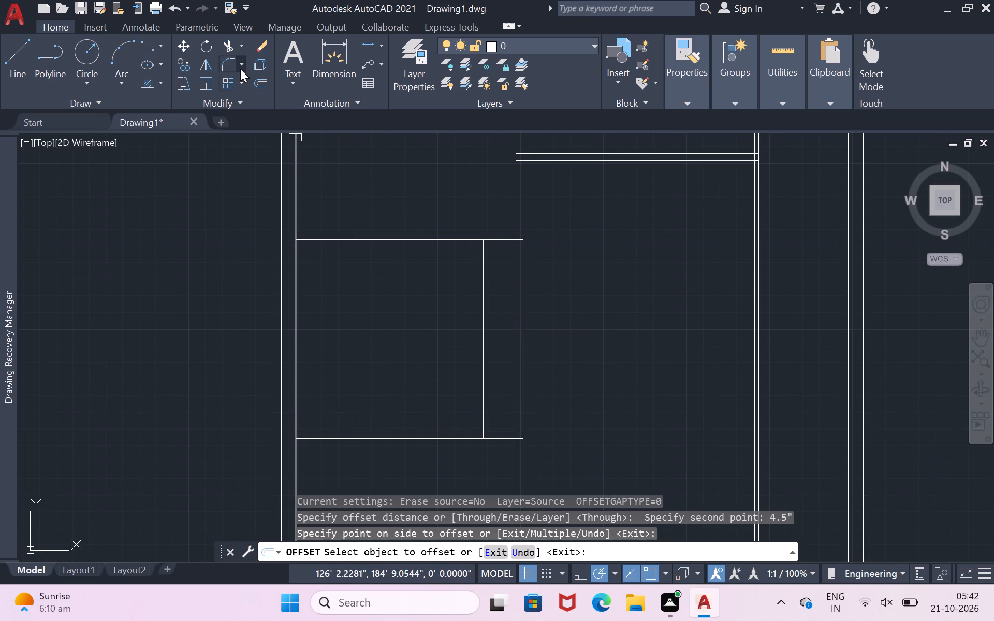
left_click(232, 46)
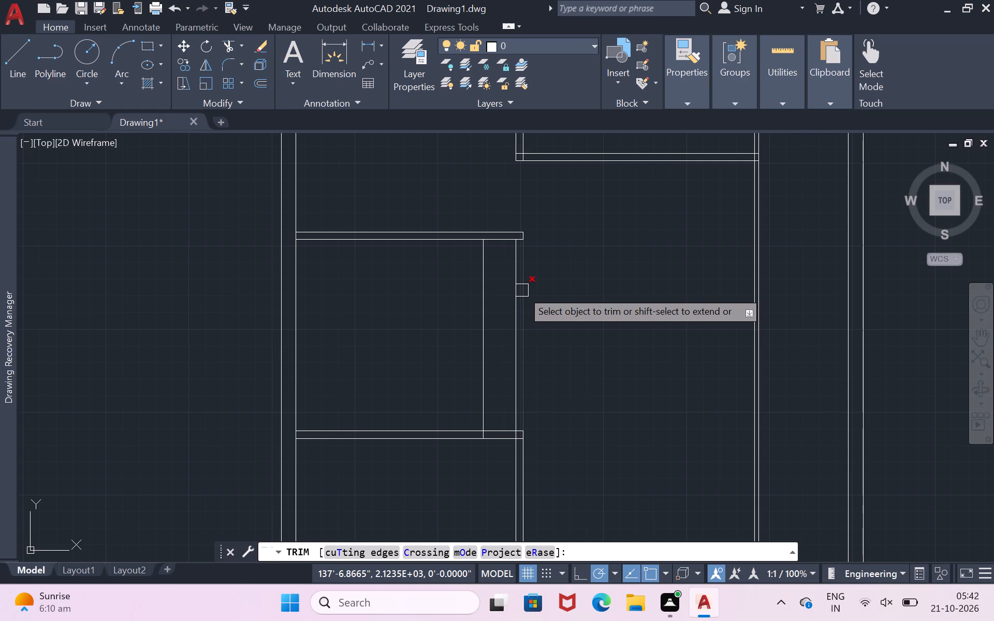
left_click(522, 291)
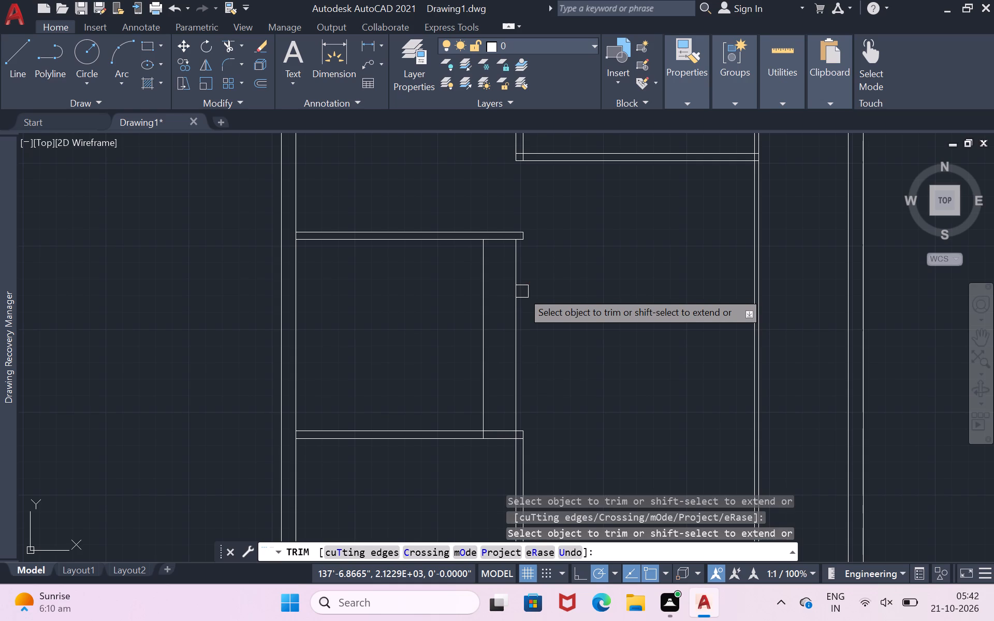
left_click(519, 295)
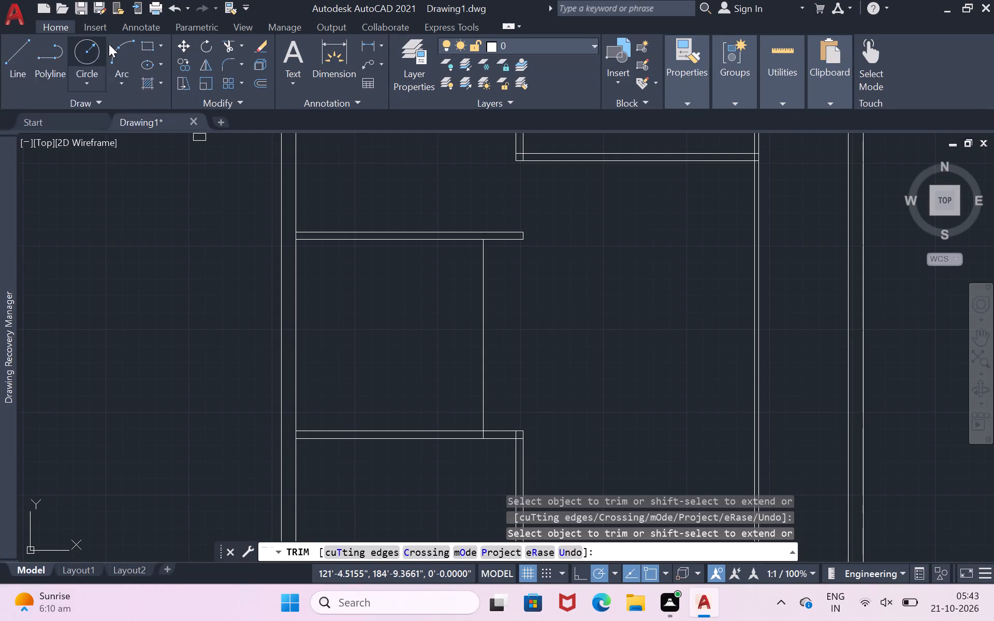
Draw a rectangle 2' wide and about 1'-4" high under the right end of the left room's second partition.
left_click(142, 46)
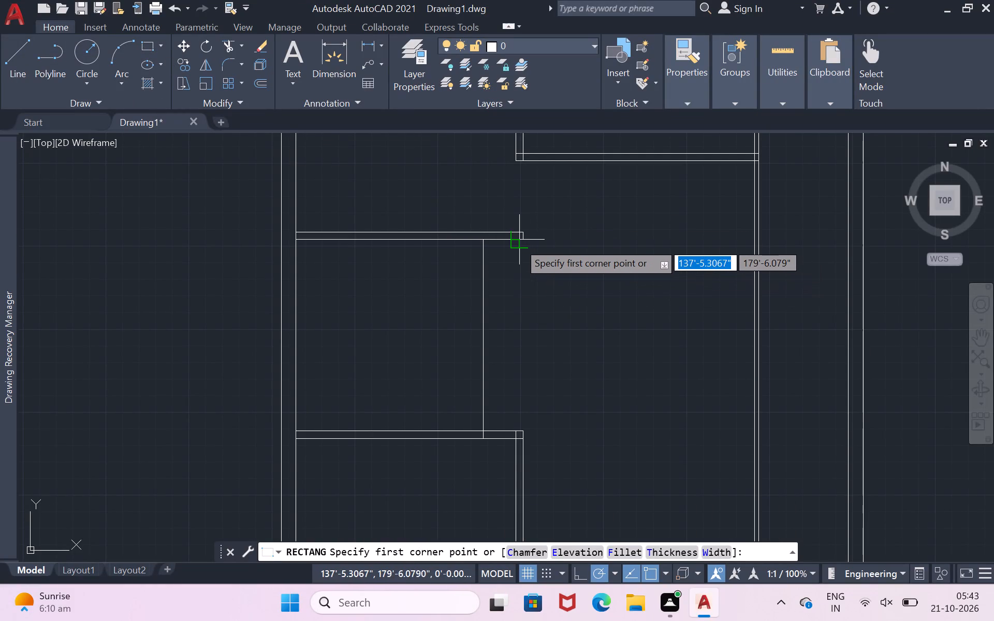
scroll(525, 245, "up", 2)
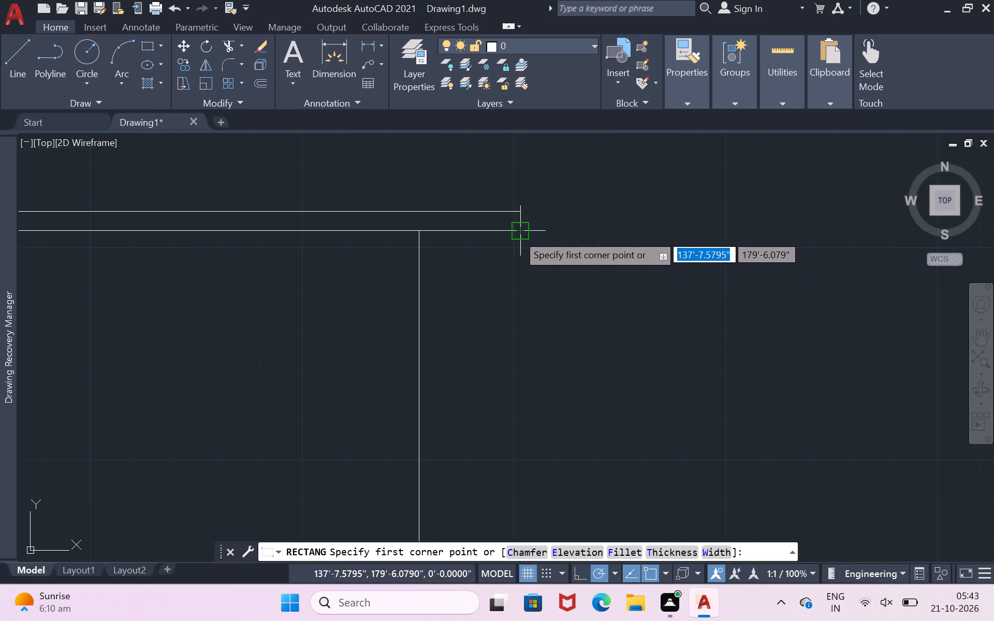
left_click(517, 234)
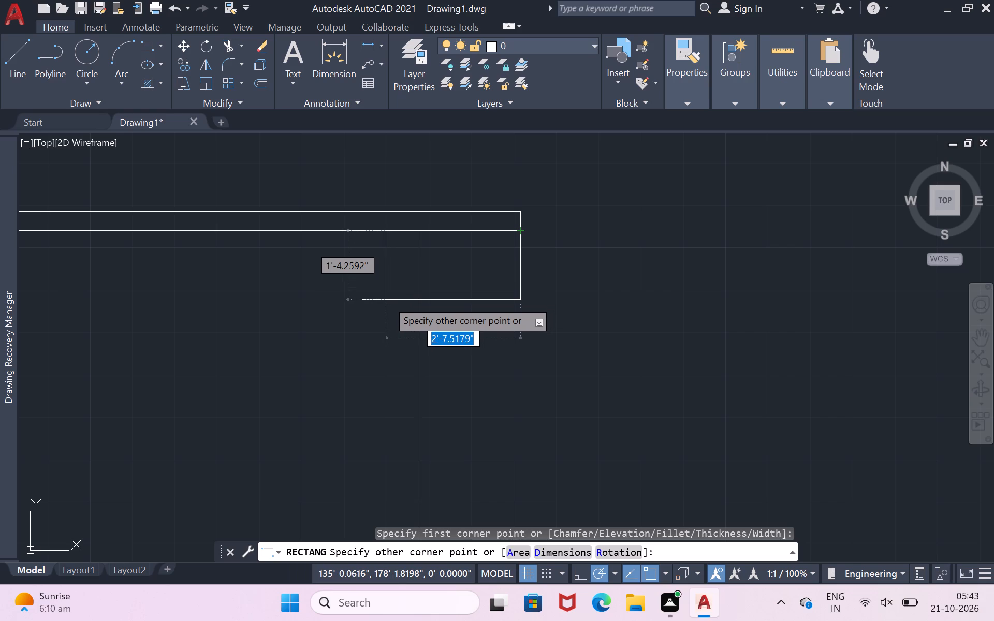
key("2")
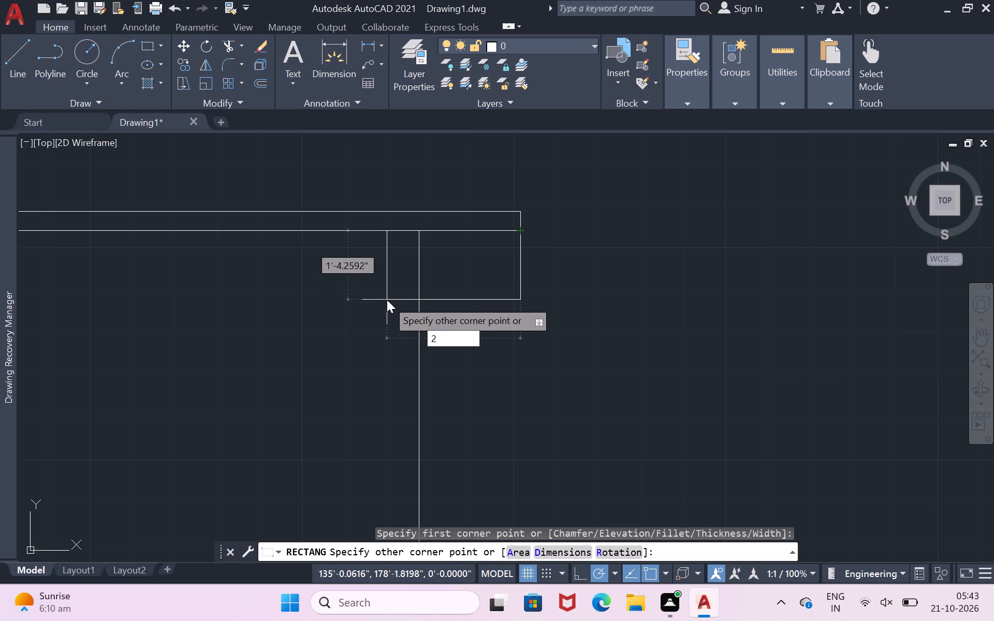
key("apostrophe")
key("Return")
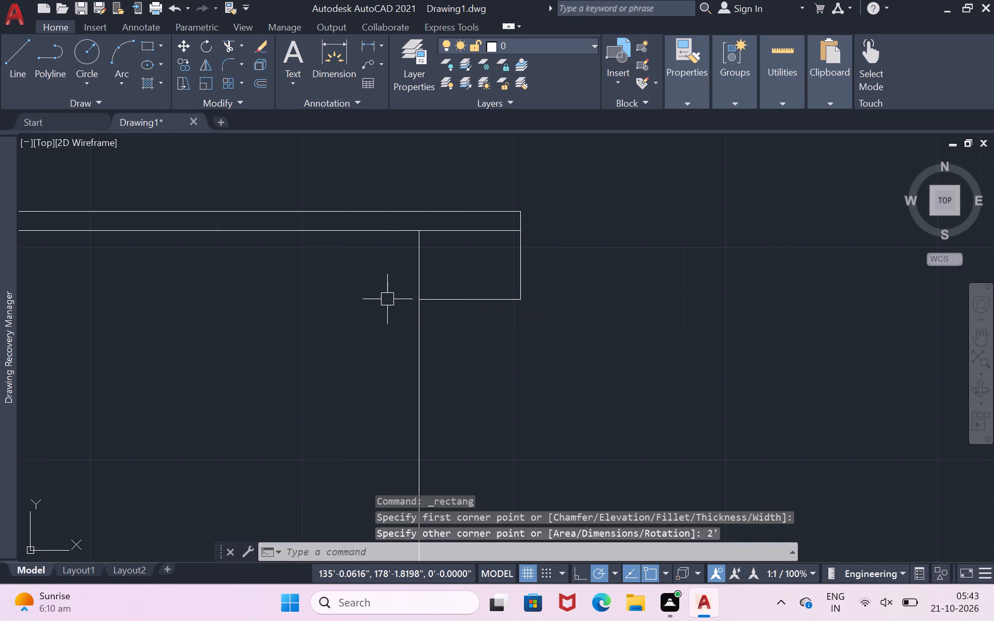
Stretch the small rectangle's left edge leftward slightly past the single vertical line in the left room.
scroll(419, 280, "down", 2)
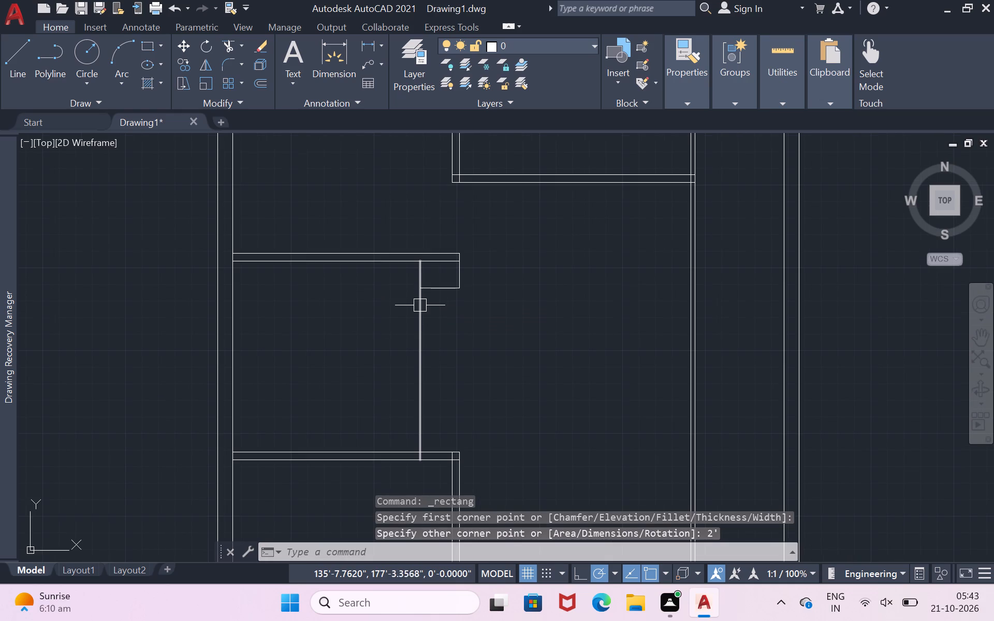
scroll(449, 265, "up", 1)
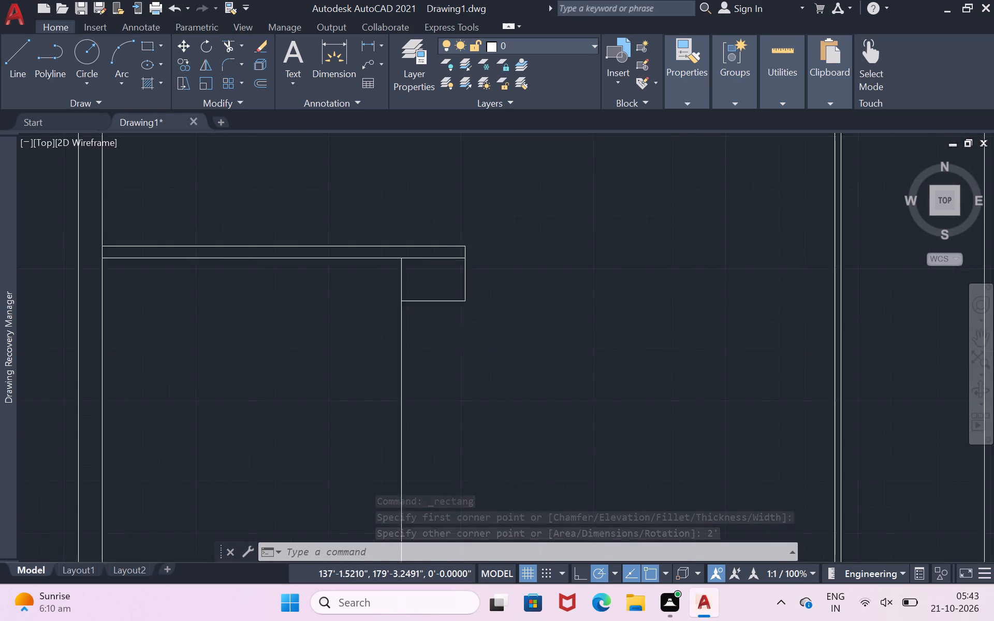
scroll(449, 265, "up", 2)
left_click(334, 354)
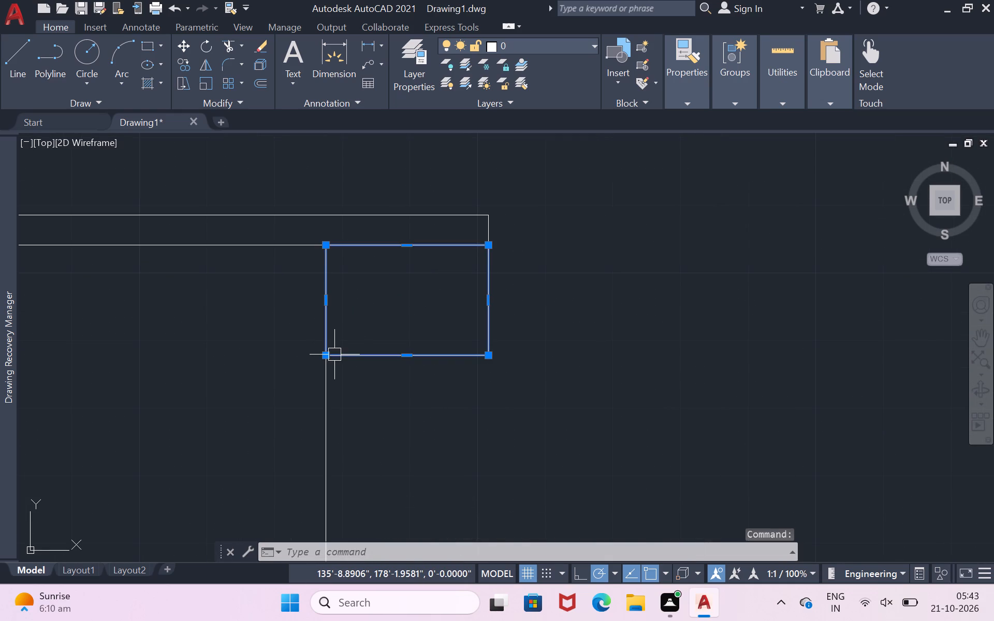
left_click_drag(325, 303, 278, 302)
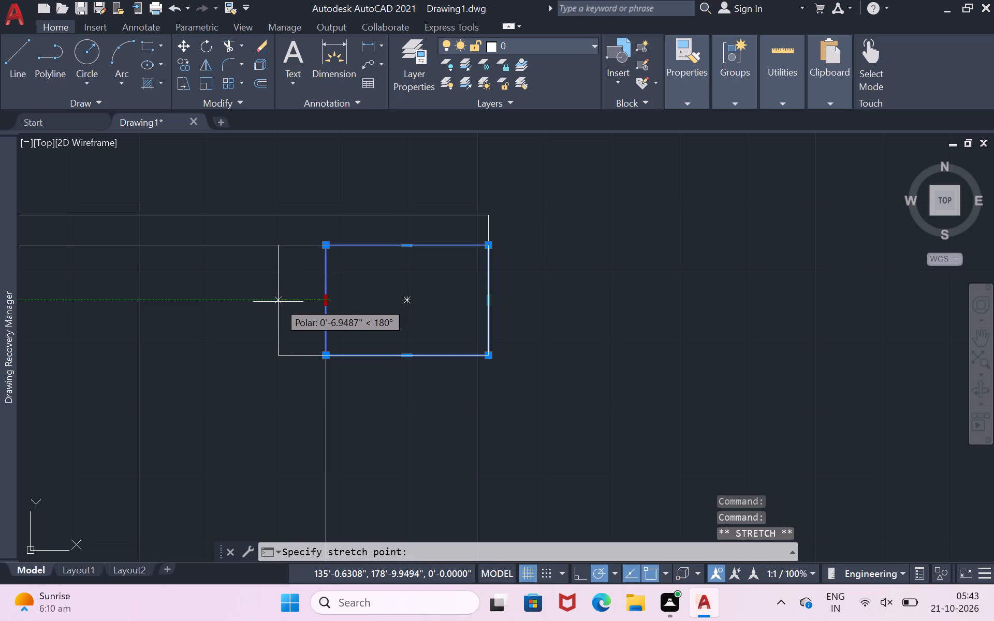
left_click_drag(278, 302, 277, 302)
left_click(288, 295)
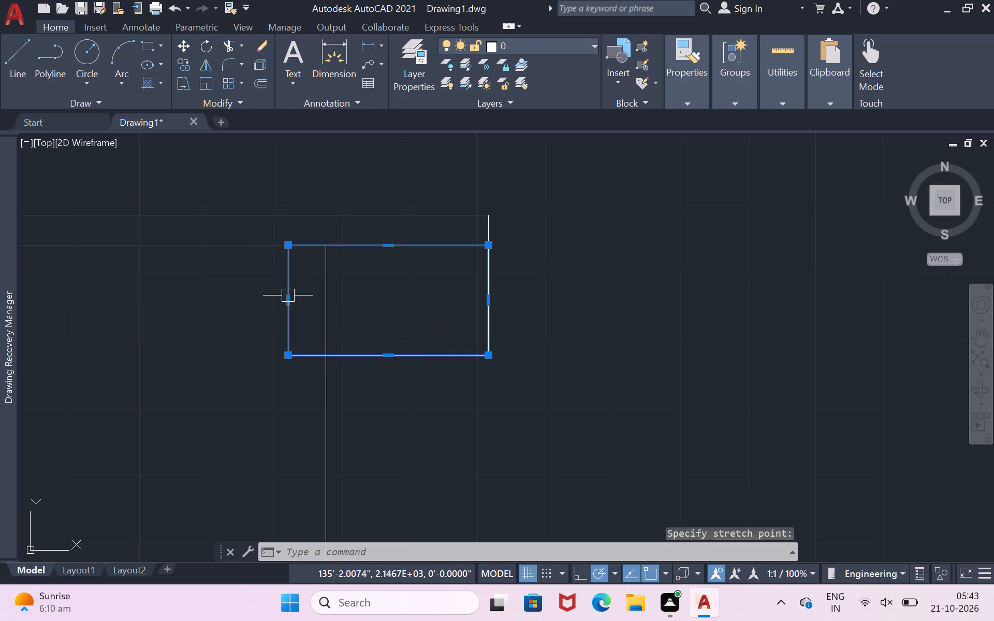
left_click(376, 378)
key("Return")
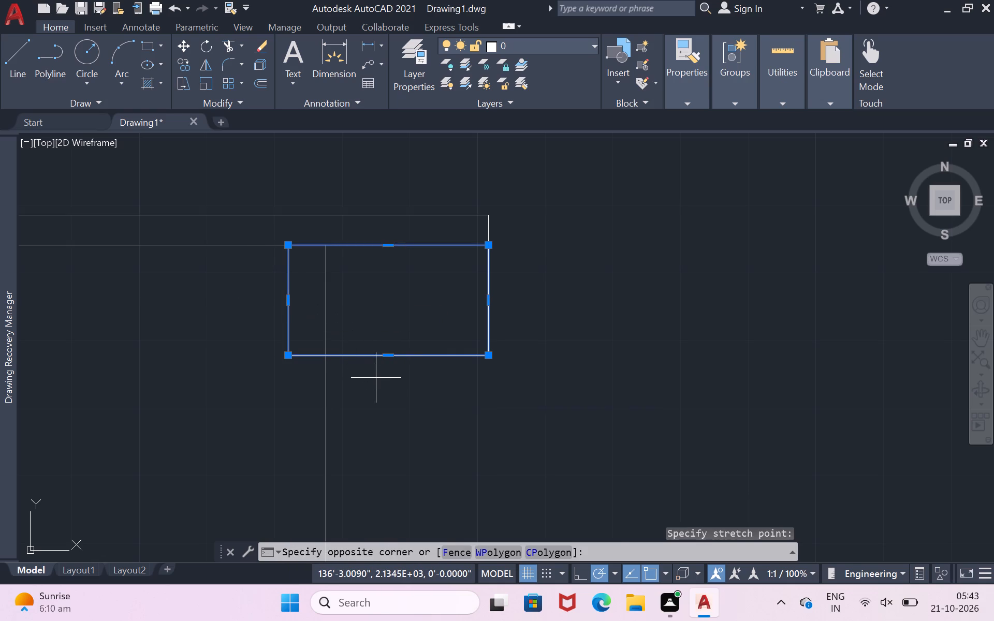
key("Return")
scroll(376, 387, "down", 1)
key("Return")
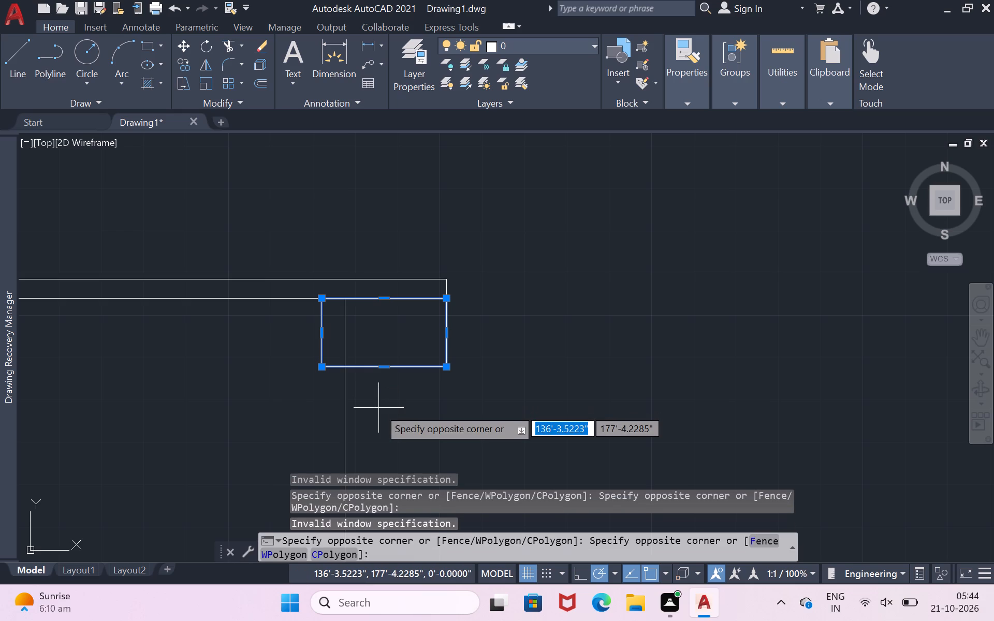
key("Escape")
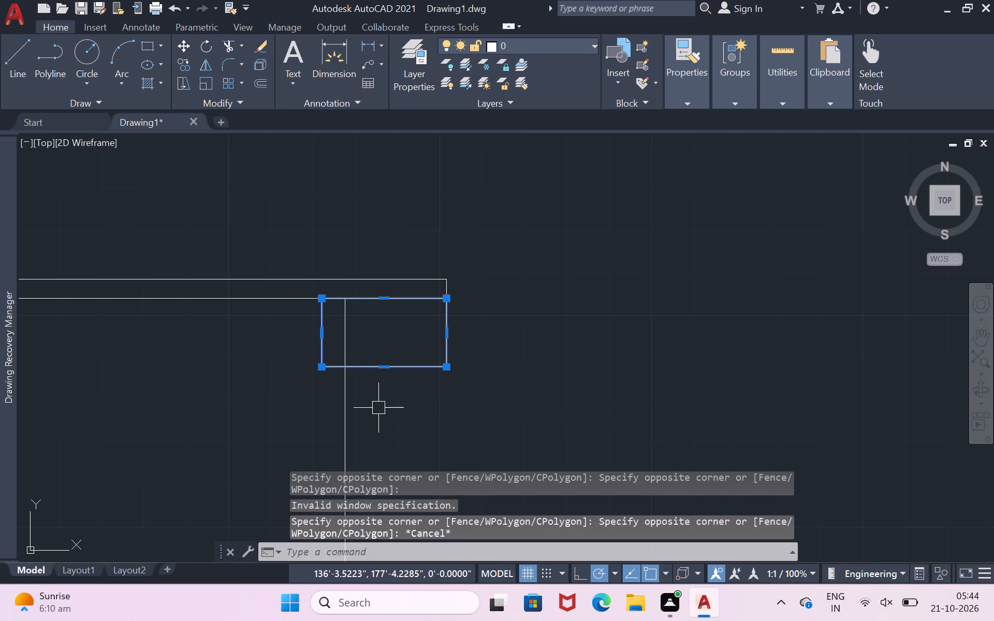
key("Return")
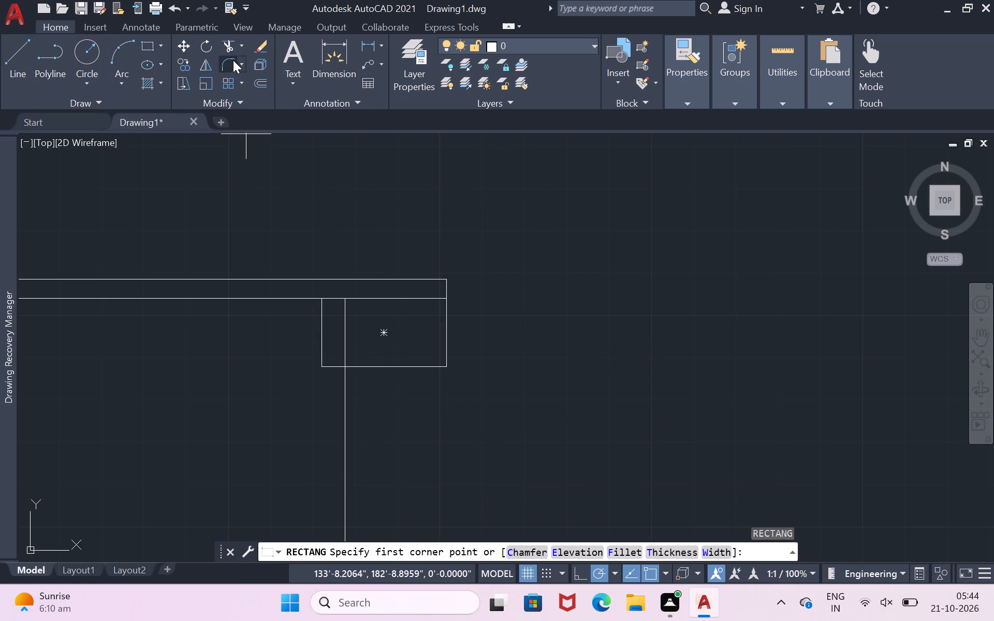
Trim the portion of the single vertical line that lies inside the small rectangle.
left_click(230, 44)
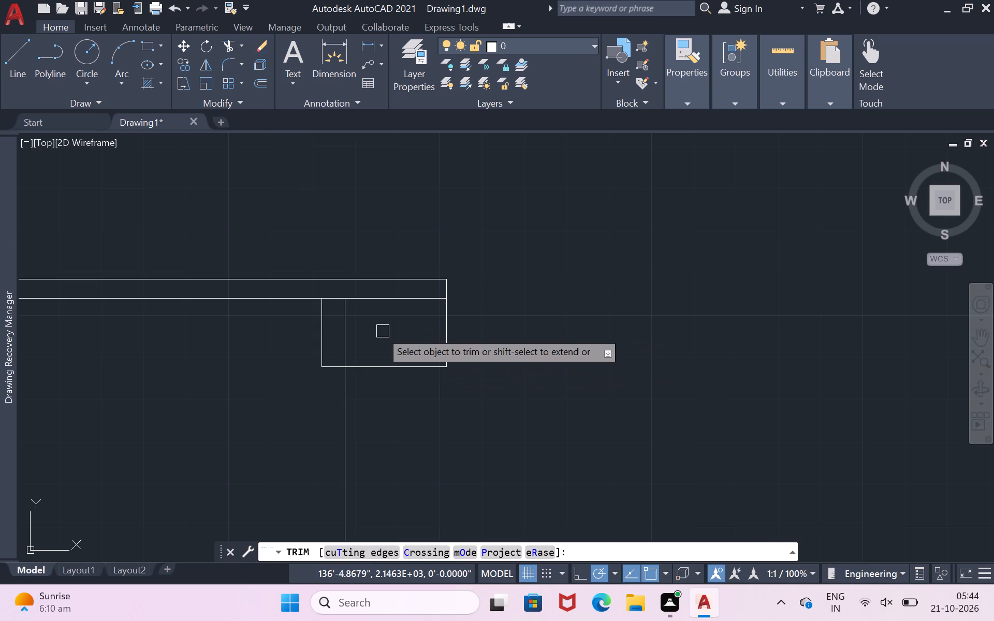
left_click(344, 348)
Draw a horizontal line across the small rectangle from its left edge to its right edge, just above the bottom edge.
scroll(358, 341, "down", 1)
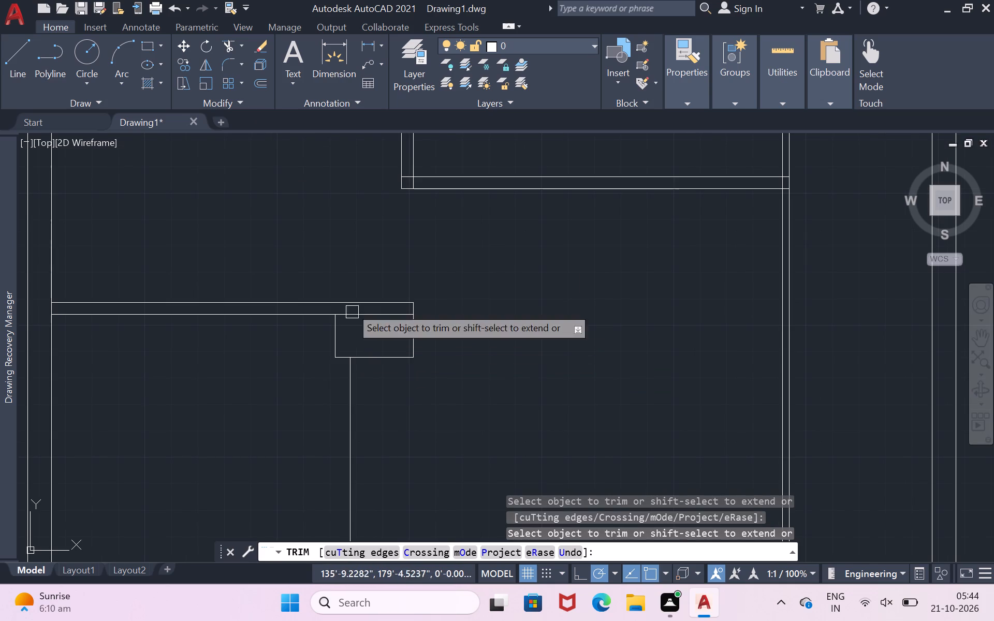
left_click(17, 62)
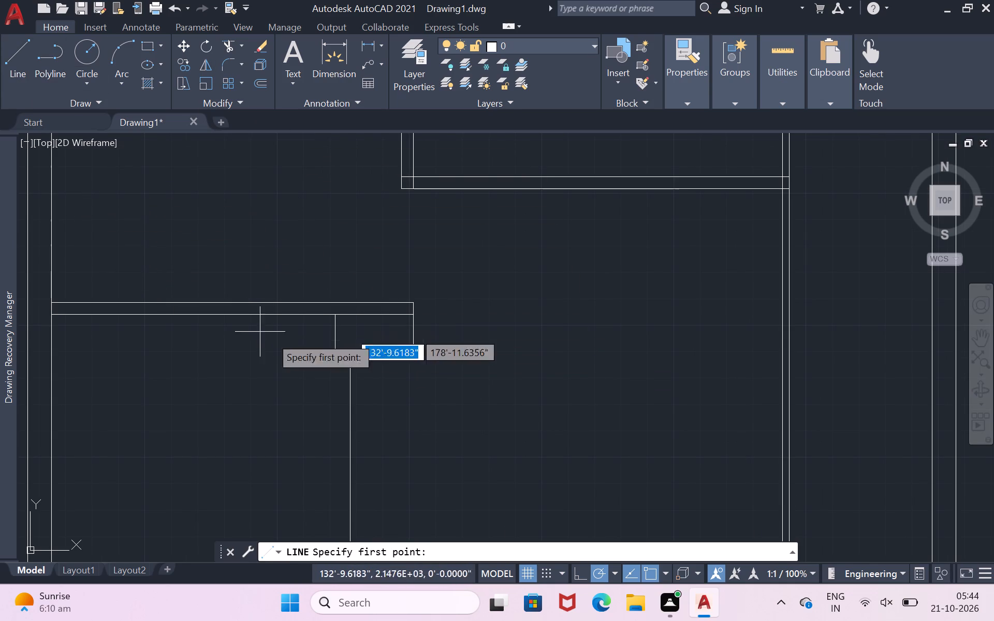
scroll(413, 377, "up", 2)
scroll(218, 328, "up", 2)
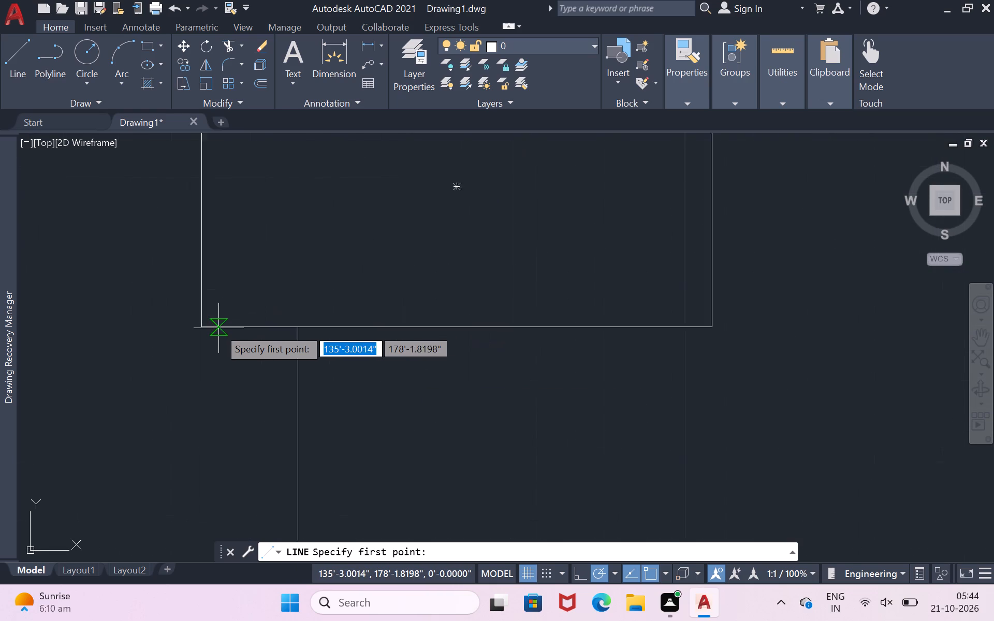
scroll(218, 328, "up", 1)
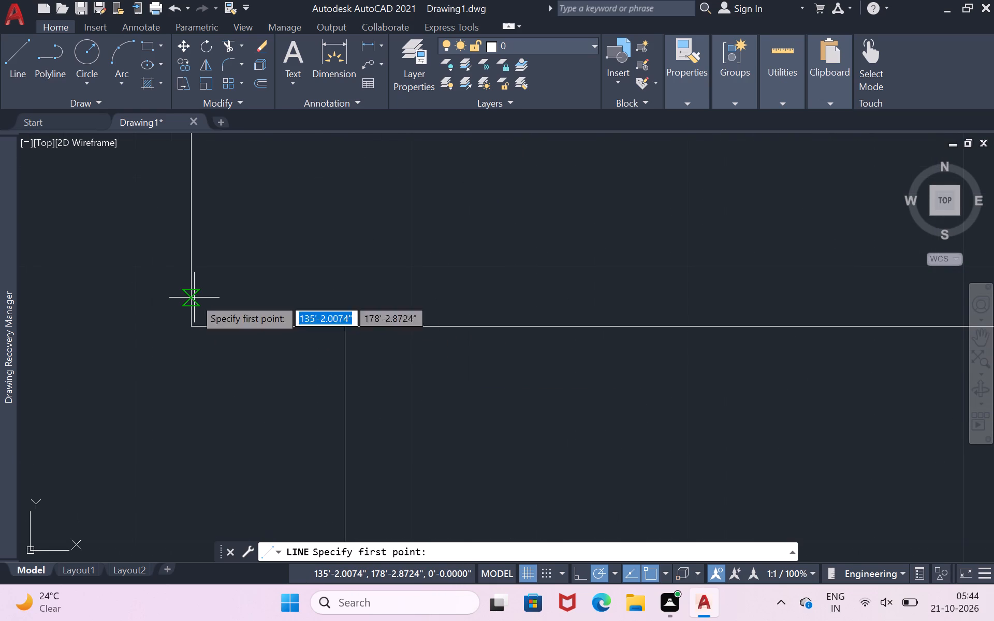
left_click(194, 298)
scroll(515, 295, "down", 2)
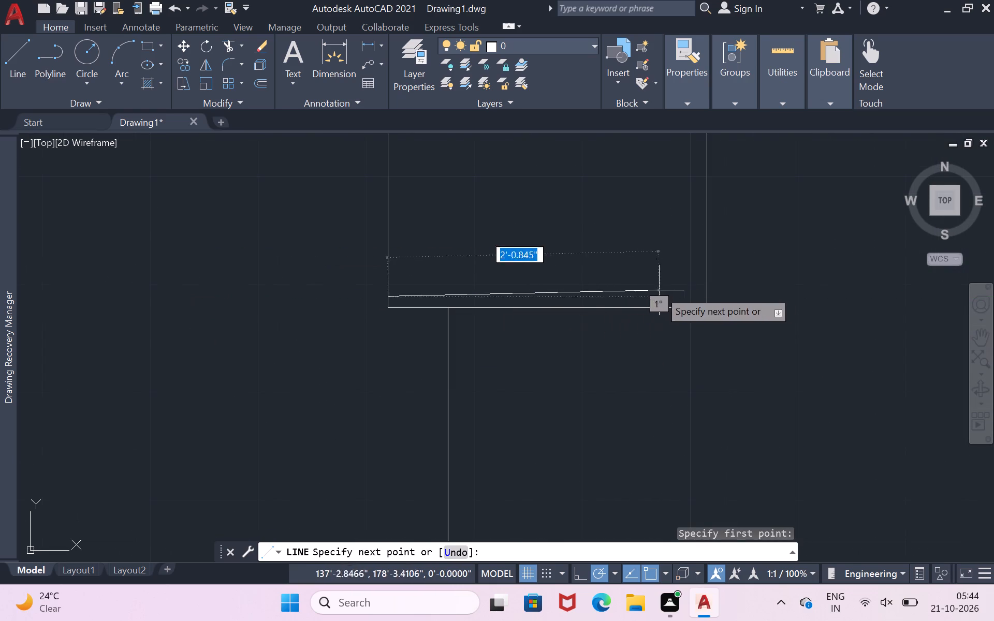
left_click(708, 301)
key("Return")
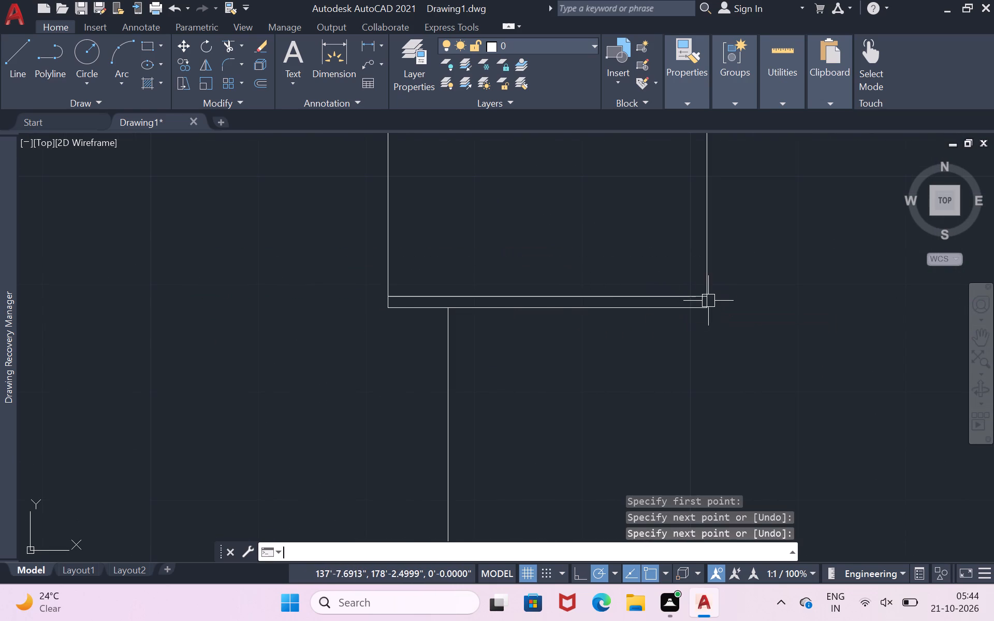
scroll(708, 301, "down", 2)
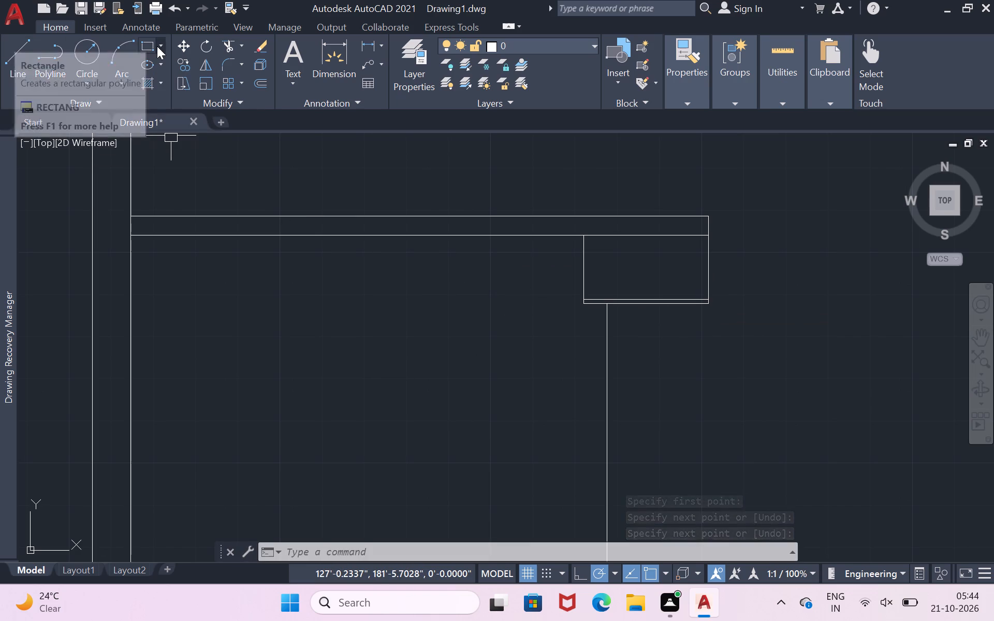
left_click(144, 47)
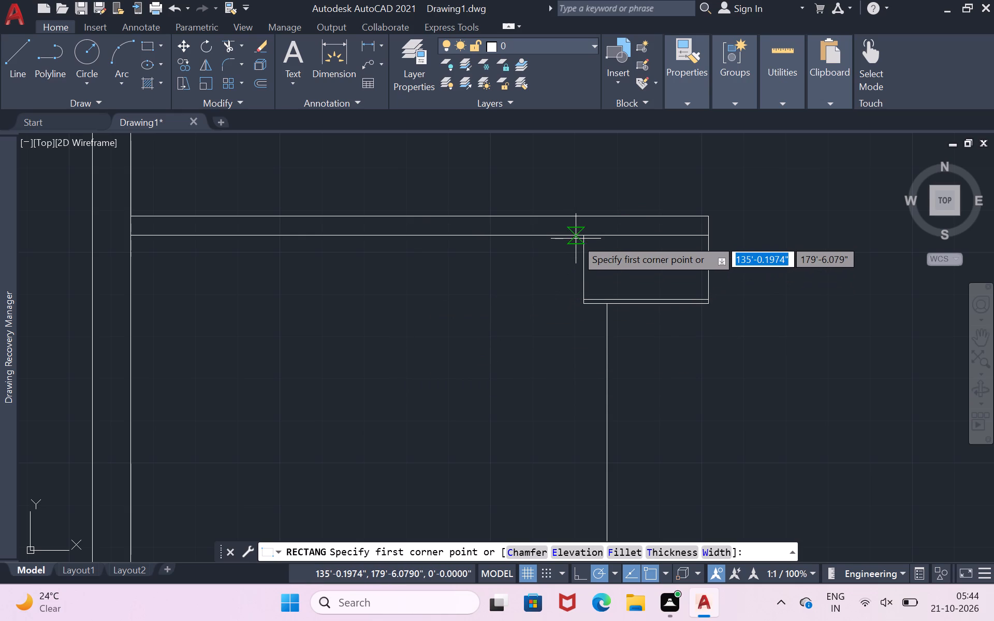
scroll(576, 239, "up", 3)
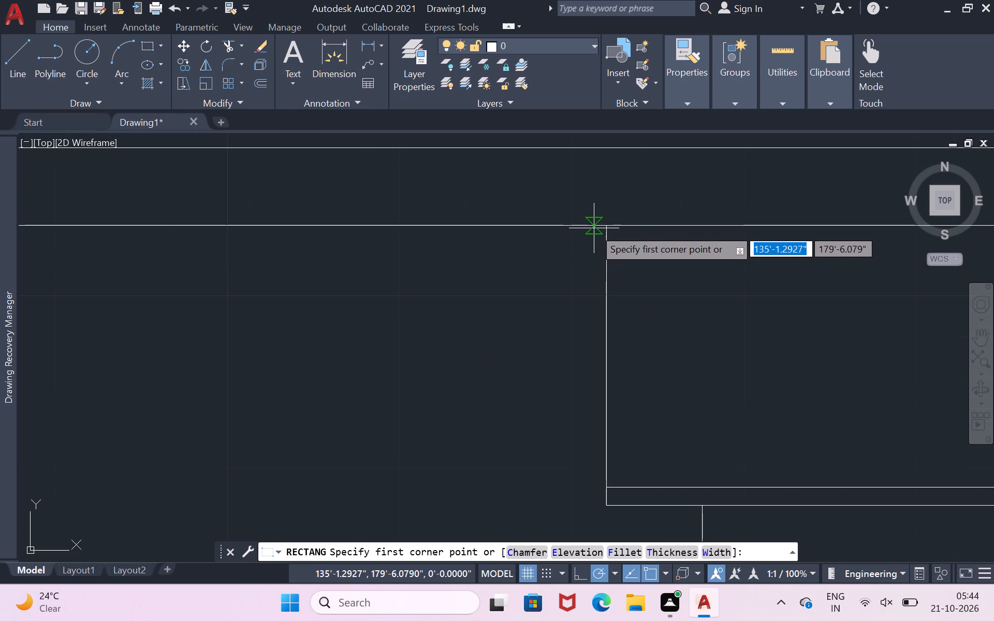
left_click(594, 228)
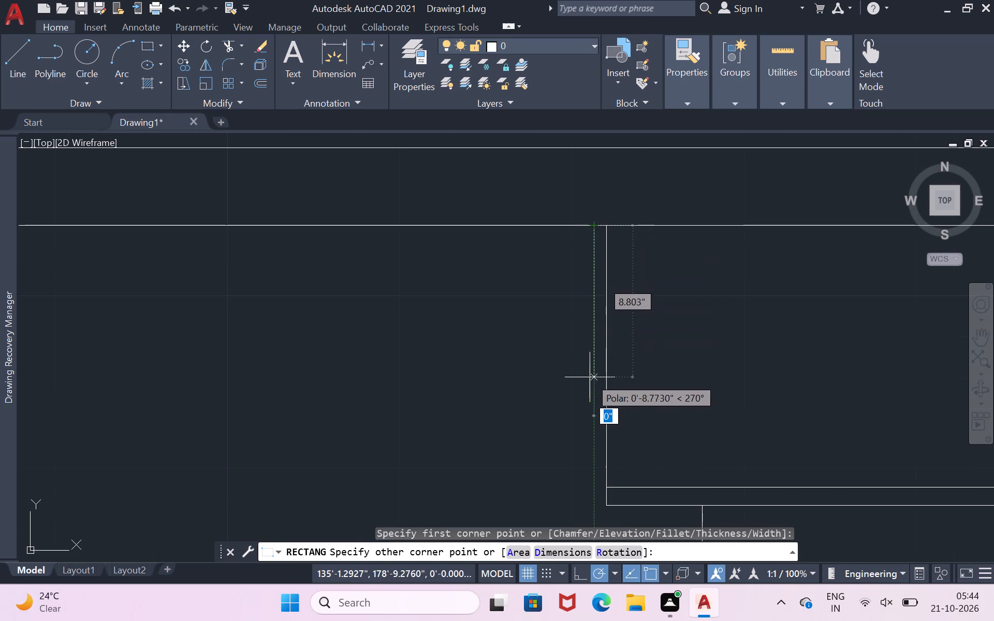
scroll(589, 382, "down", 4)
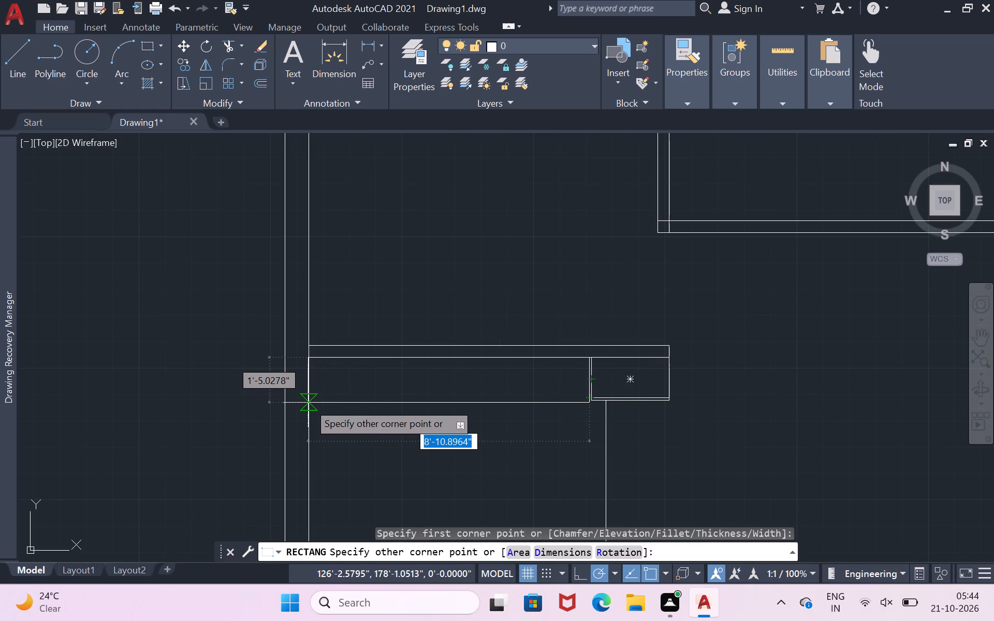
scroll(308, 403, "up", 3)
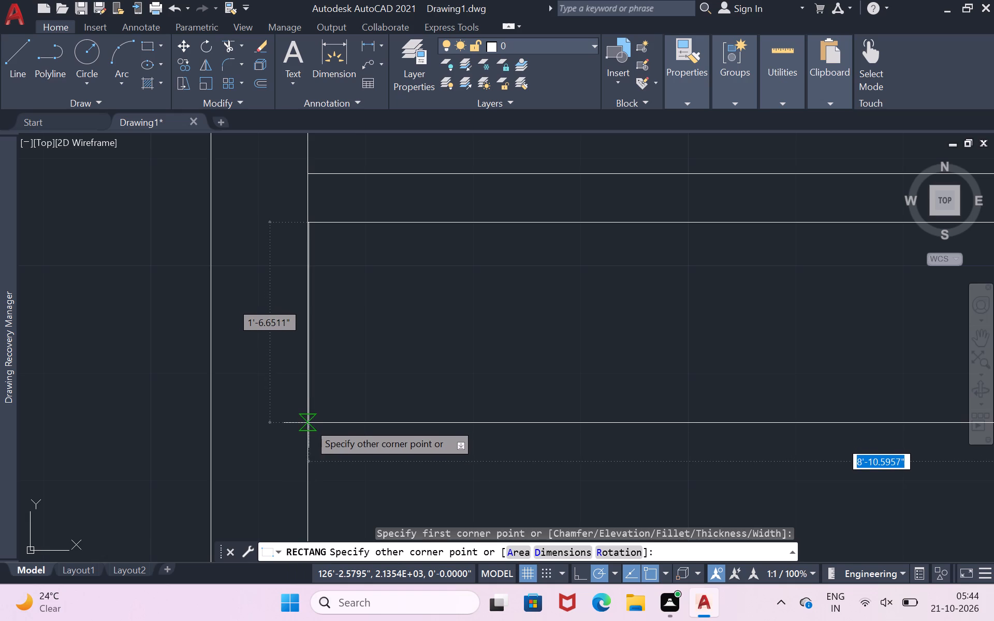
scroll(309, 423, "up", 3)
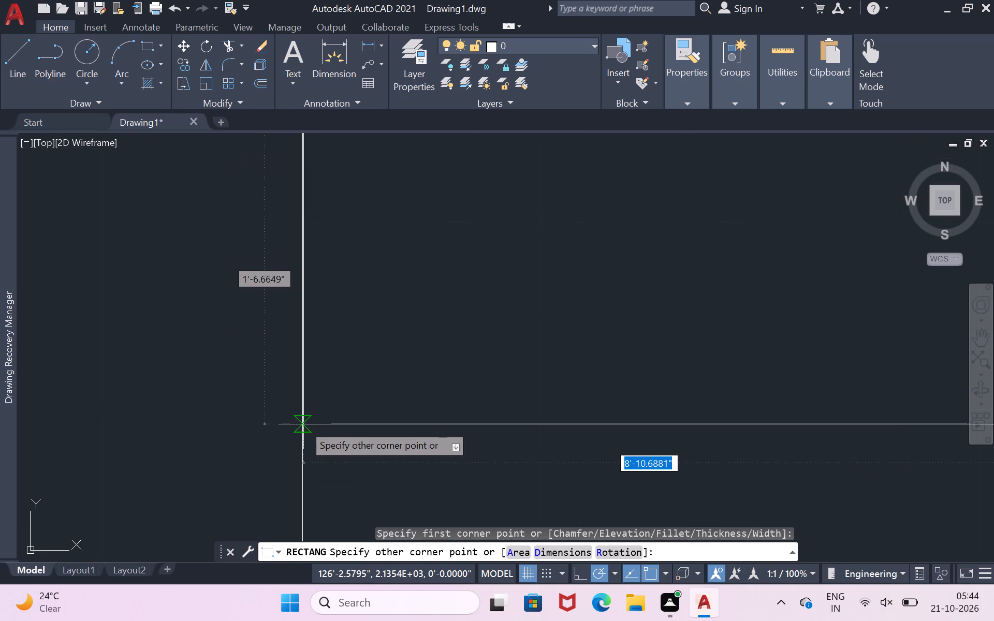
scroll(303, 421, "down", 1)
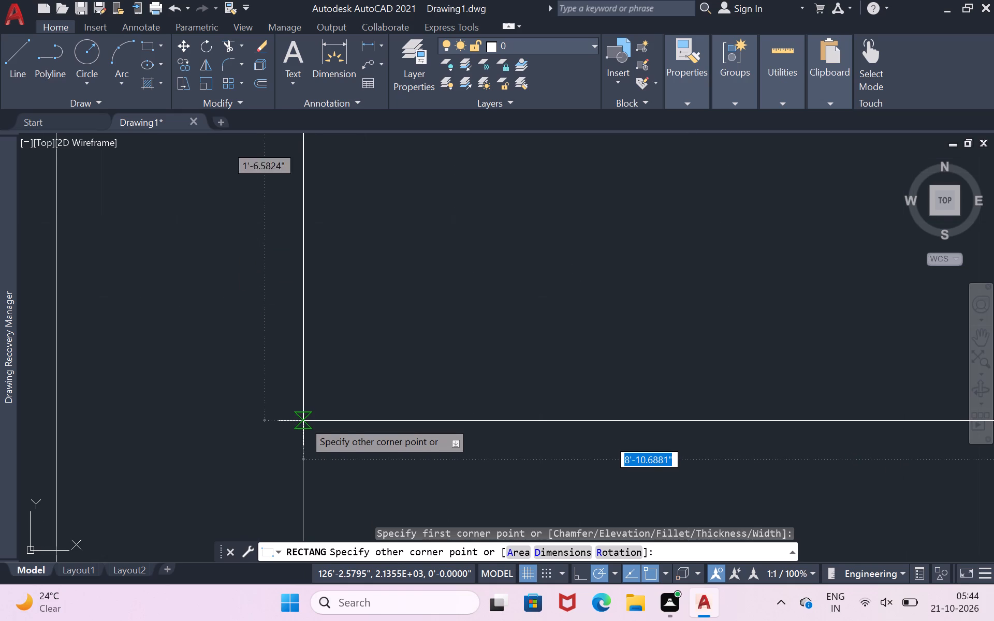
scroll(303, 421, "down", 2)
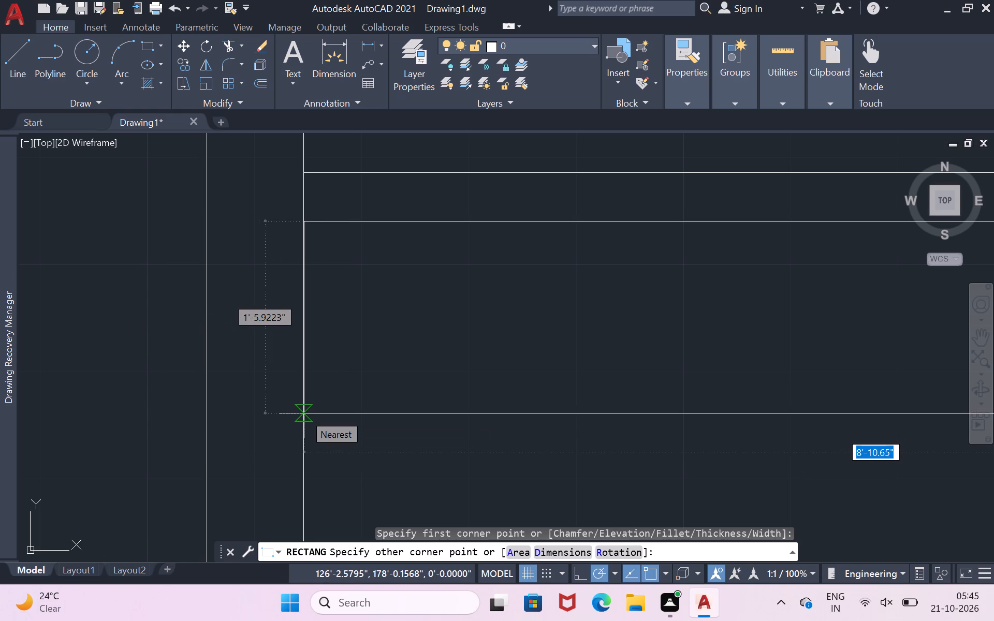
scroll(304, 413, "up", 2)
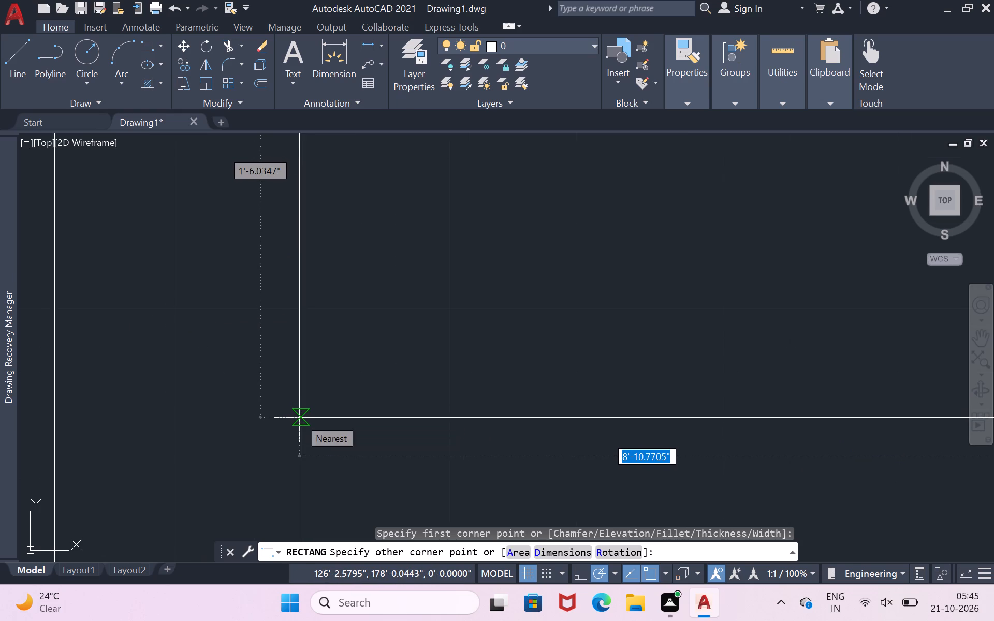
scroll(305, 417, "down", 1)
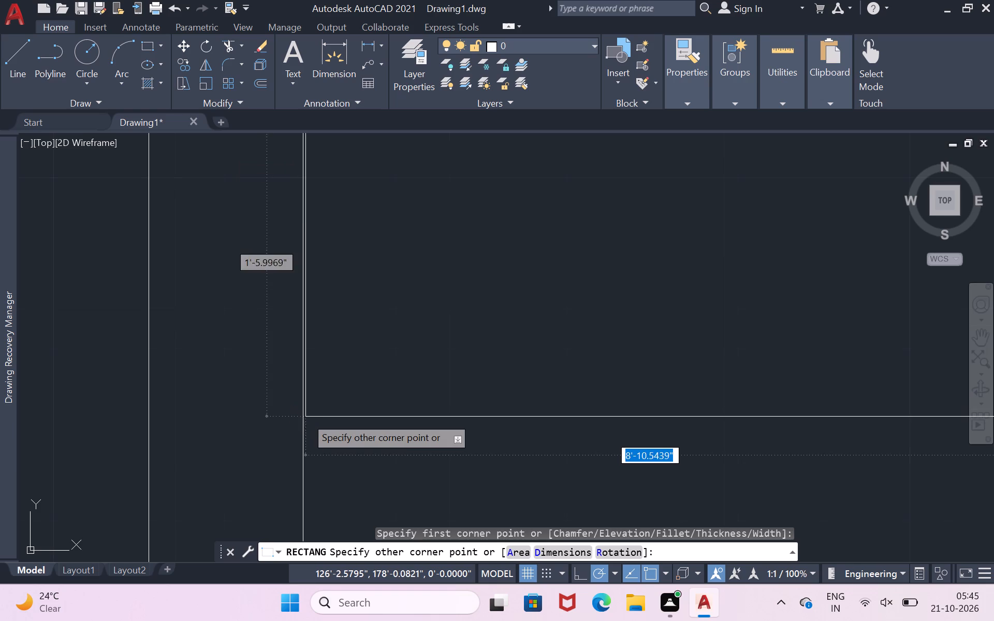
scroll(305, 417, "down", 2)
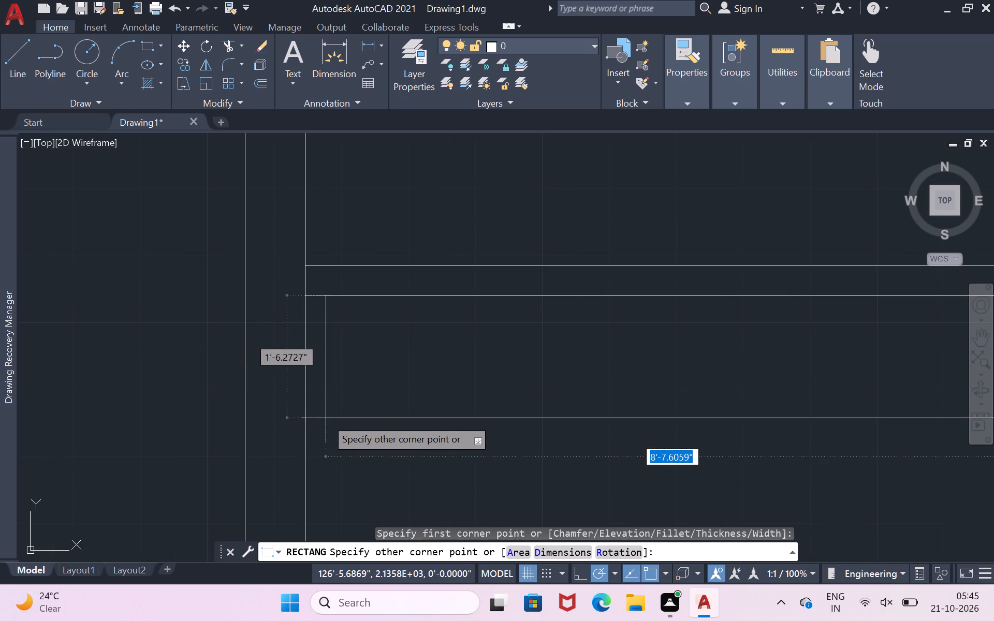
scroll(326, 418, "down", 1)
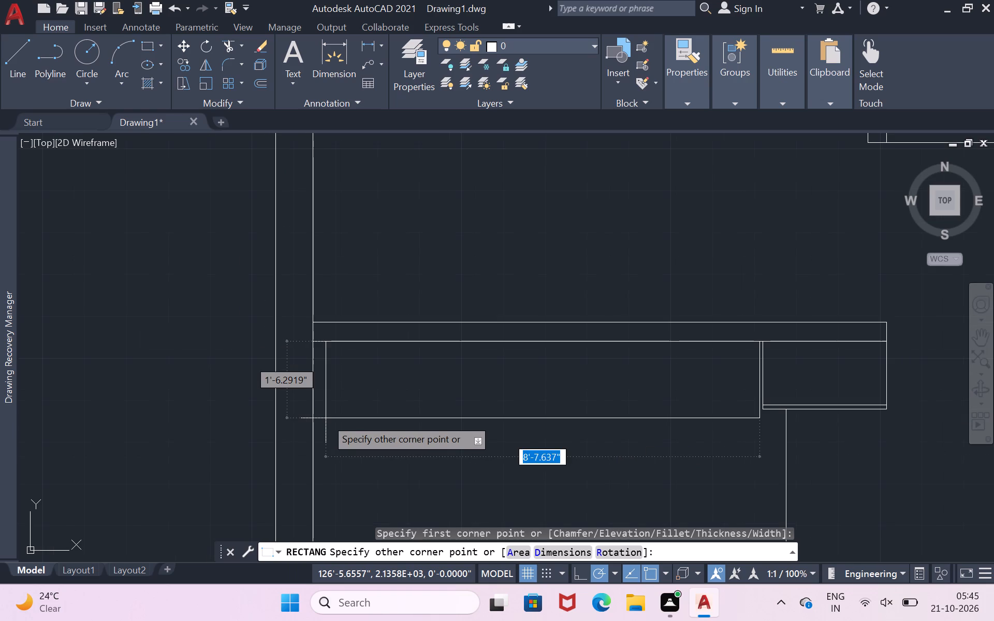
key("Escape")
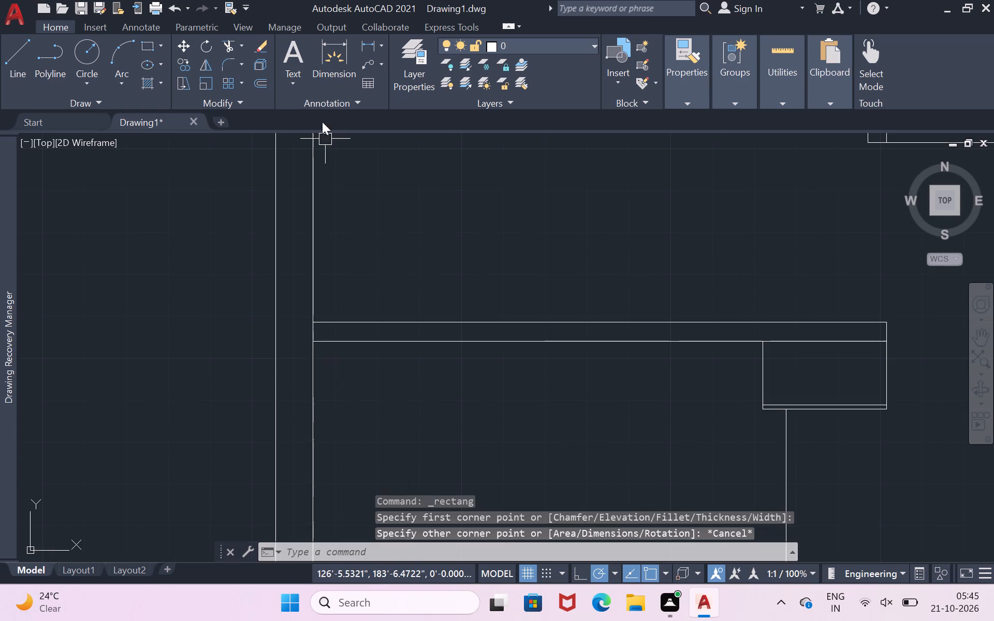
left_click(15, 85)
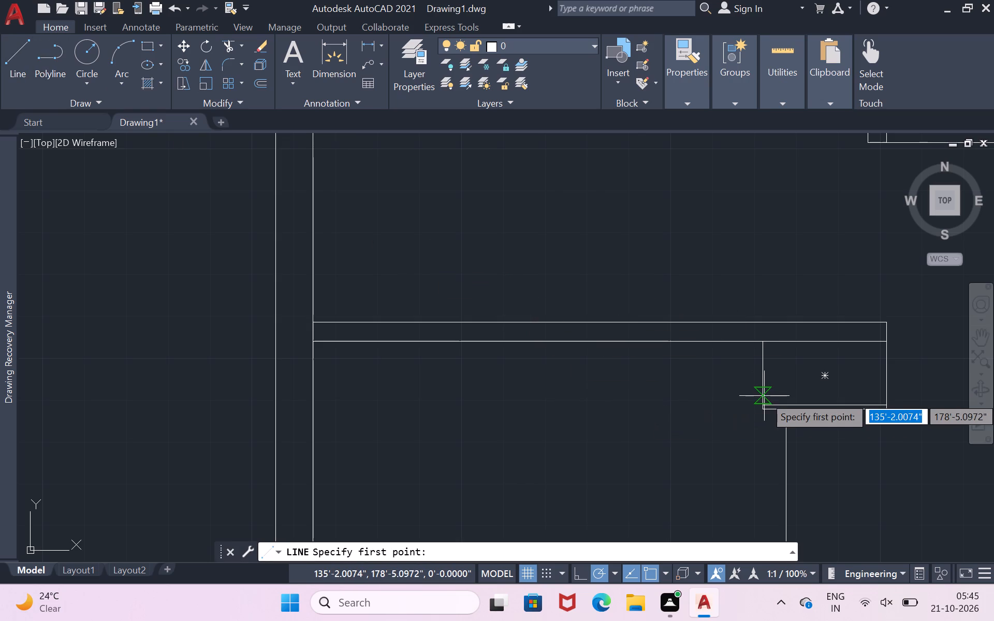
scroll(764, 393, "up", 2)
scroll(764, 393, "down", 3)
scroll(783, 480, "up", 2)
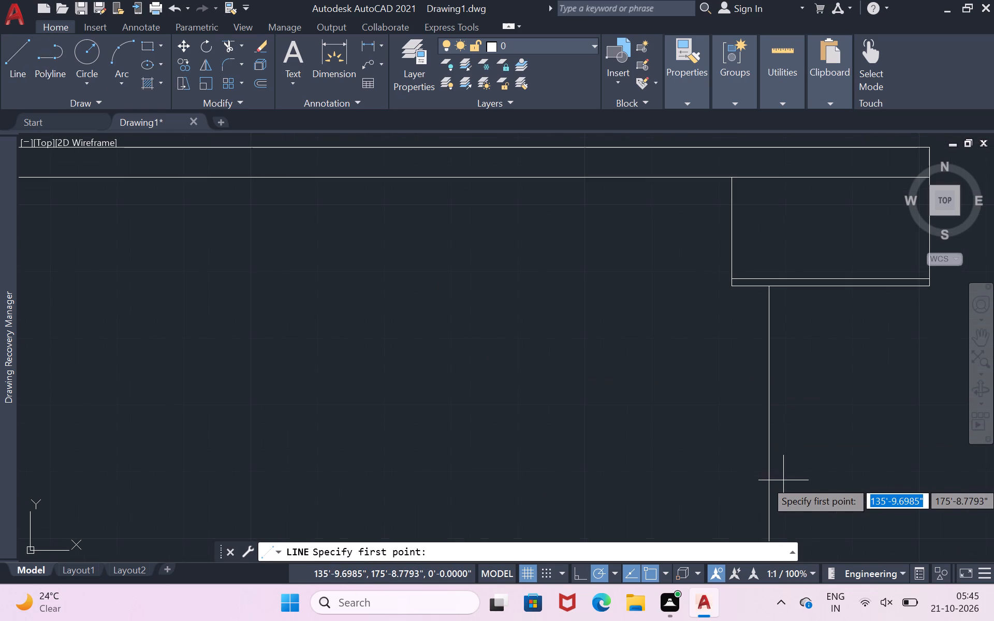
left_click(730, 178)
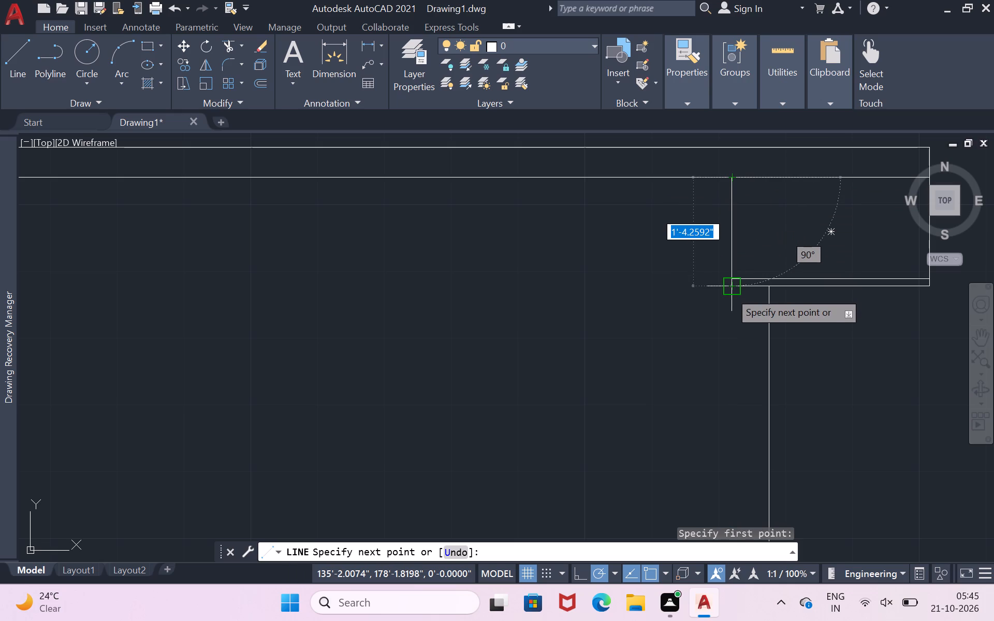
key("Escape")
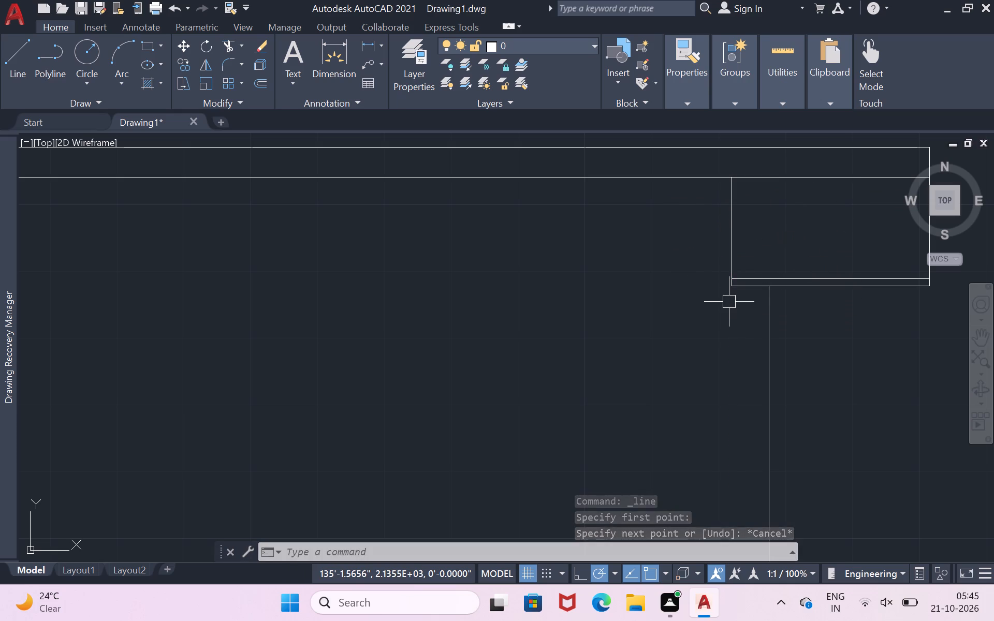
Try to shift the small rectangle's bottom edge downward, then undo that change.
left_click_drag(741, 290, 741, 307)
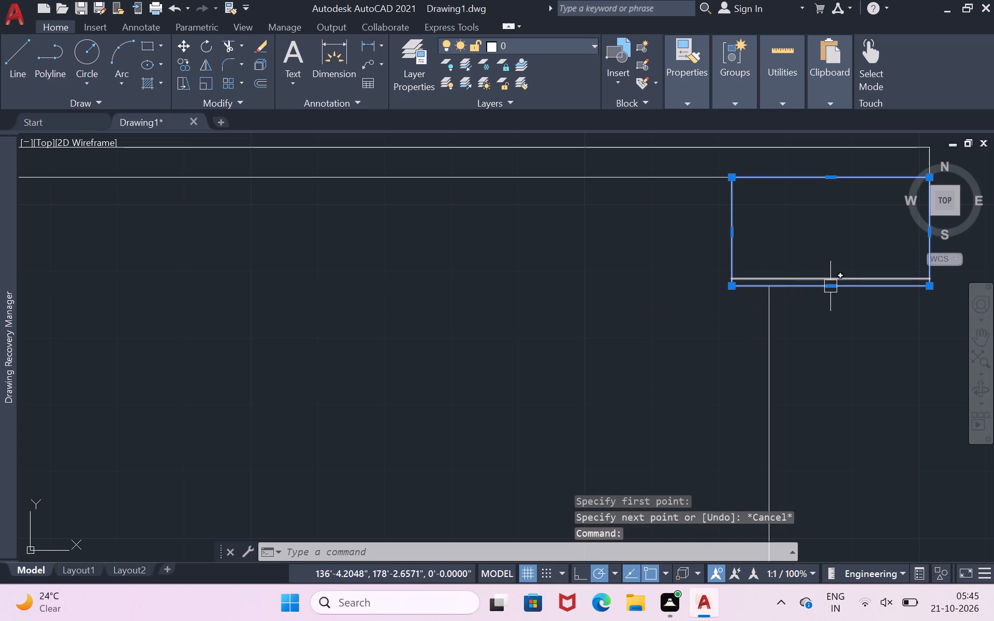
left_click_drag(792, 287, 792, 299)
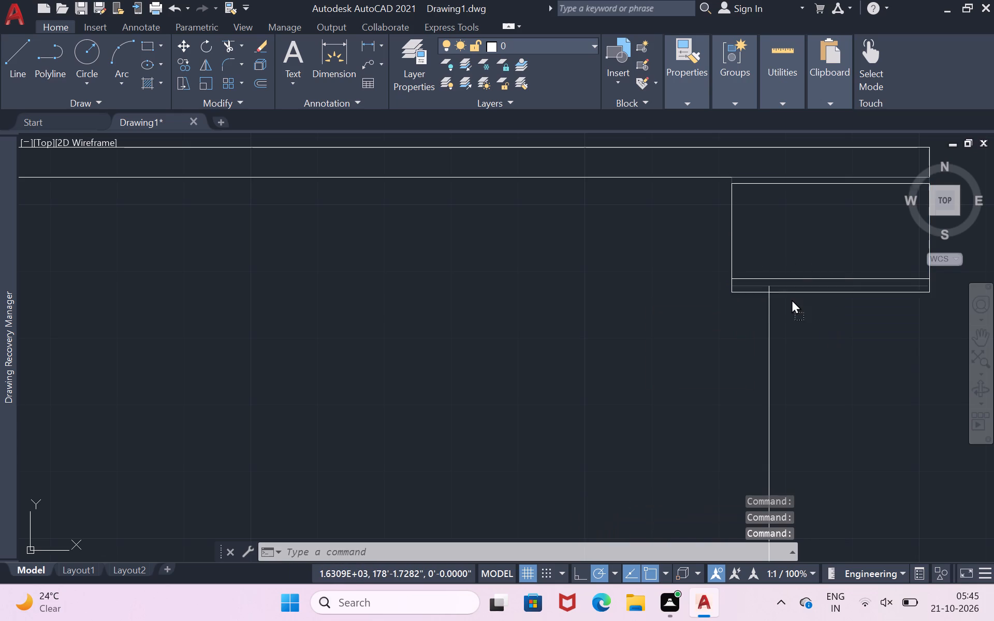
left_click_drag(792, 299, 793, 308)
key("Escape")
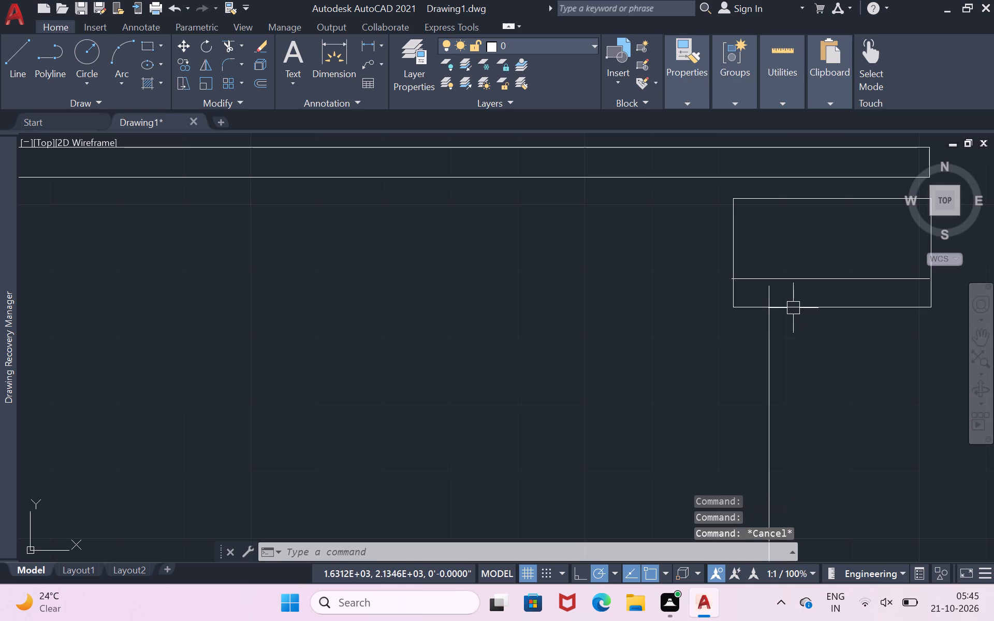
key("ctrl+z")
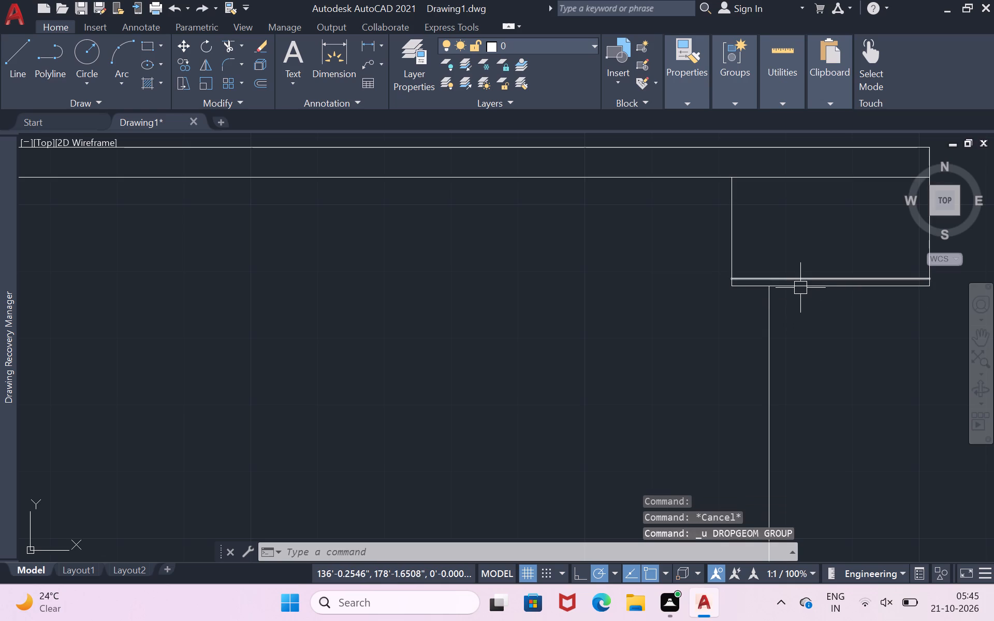
Stretch the small rectangle's bottom edge straight down by about 5", below the inner horizontal line.
left_click(801, 288)
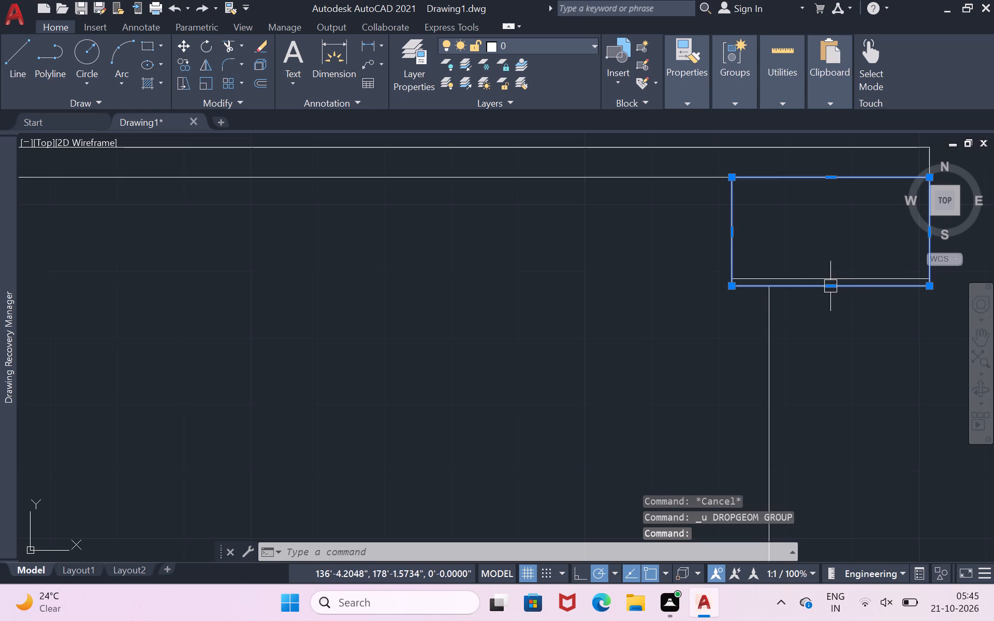
left_click(837, 287)
left_click(834, 287)
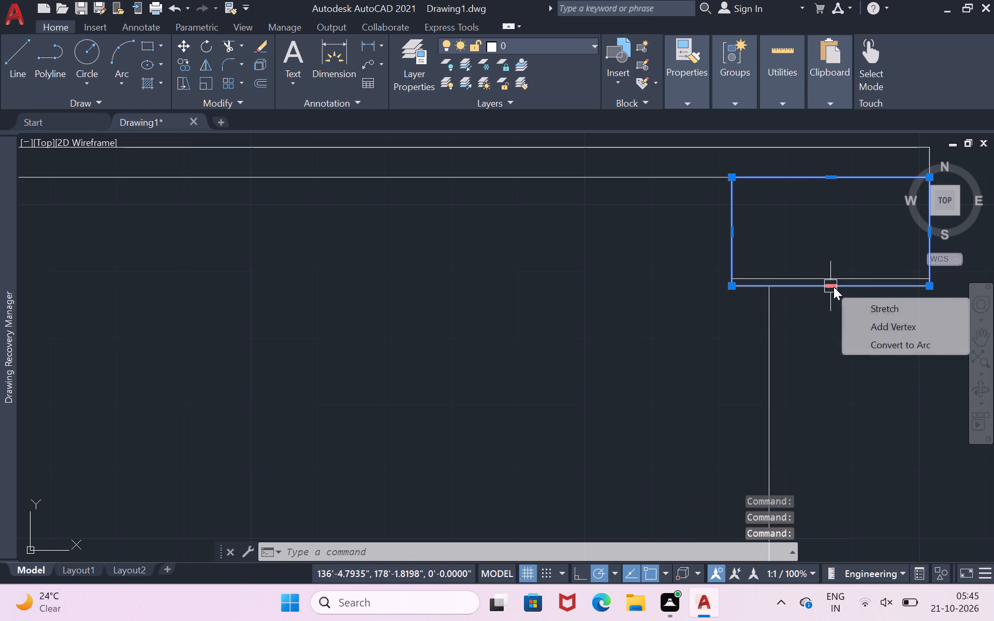
left_click_drag(834, 287, 834, 318)
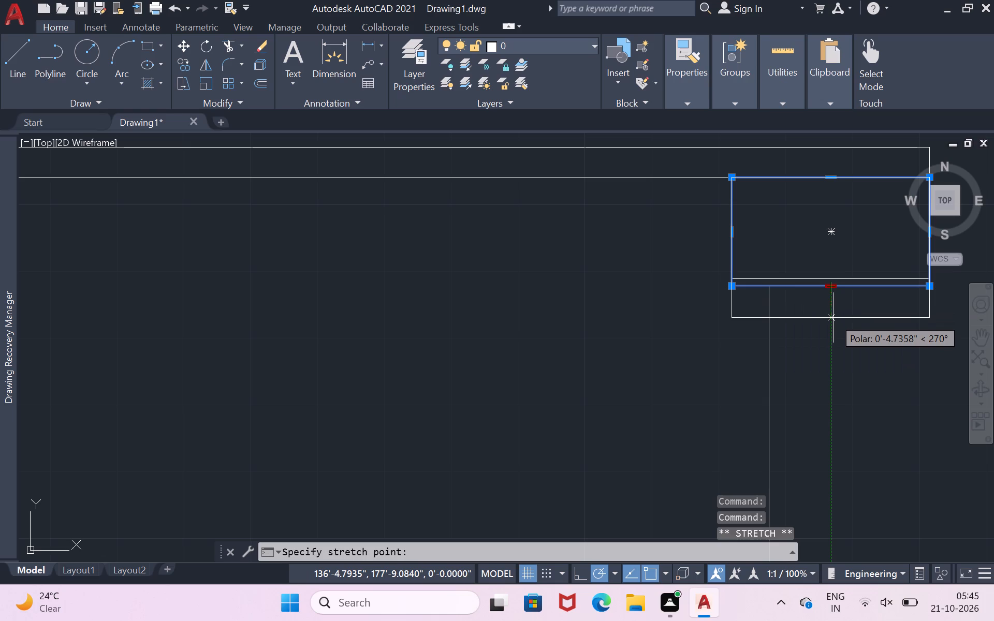
left_click_drag(834, 318, 834, 314)
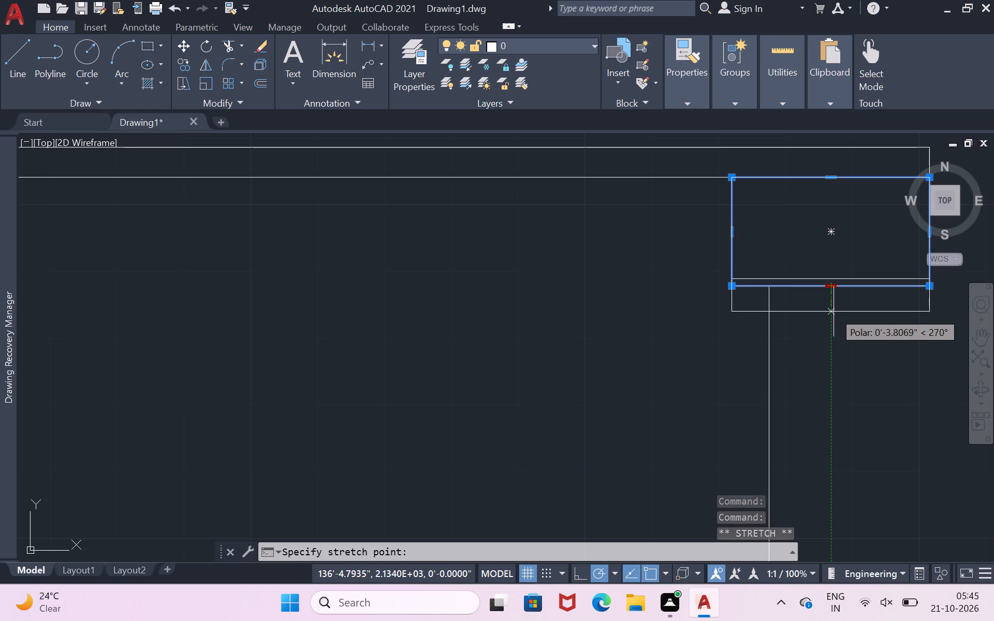
left_click_drag(834, 314, 834, 322)
left_click(834, 322)
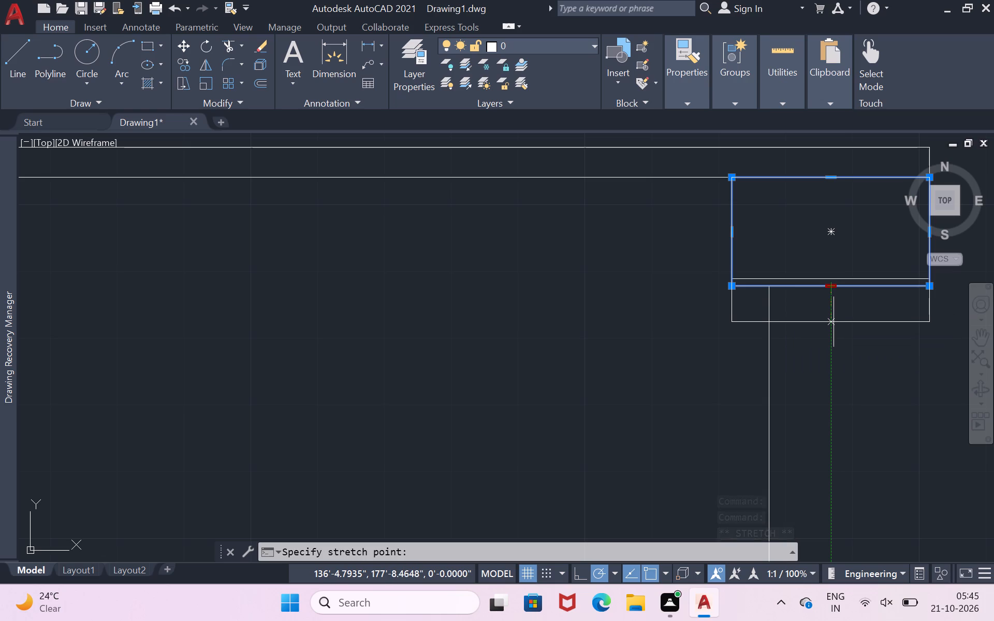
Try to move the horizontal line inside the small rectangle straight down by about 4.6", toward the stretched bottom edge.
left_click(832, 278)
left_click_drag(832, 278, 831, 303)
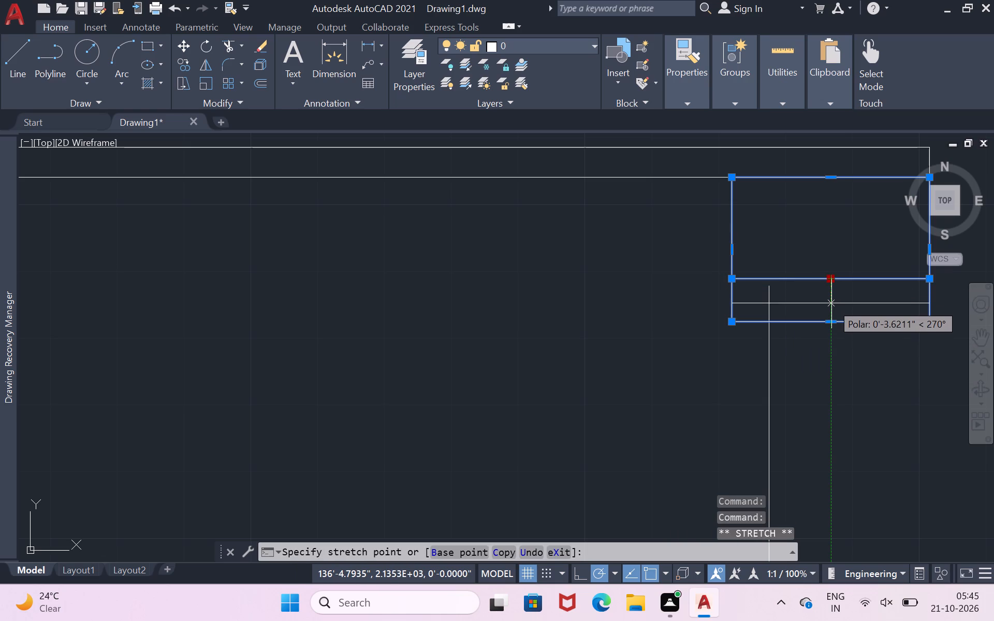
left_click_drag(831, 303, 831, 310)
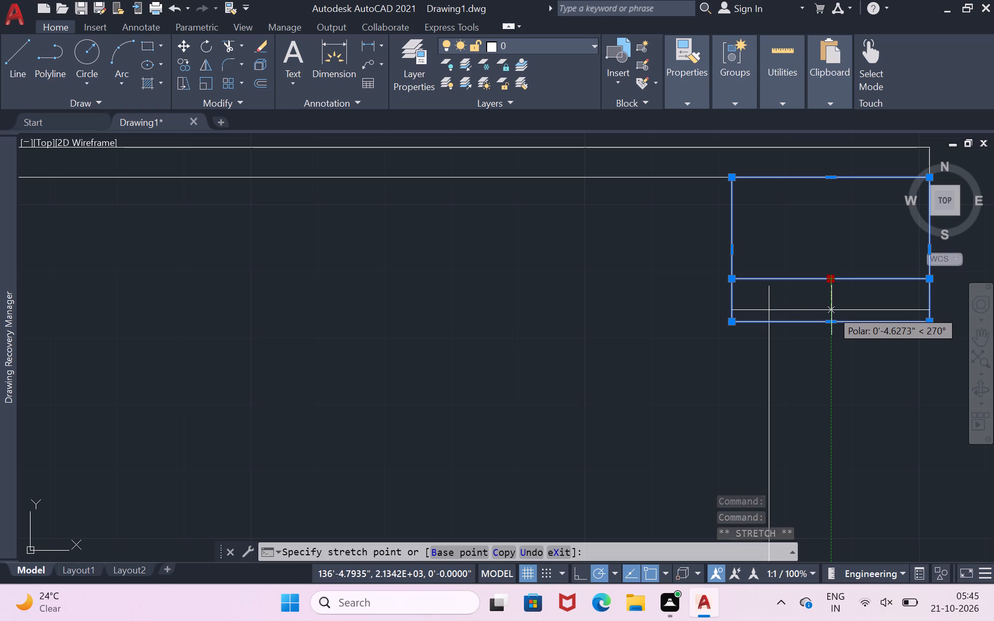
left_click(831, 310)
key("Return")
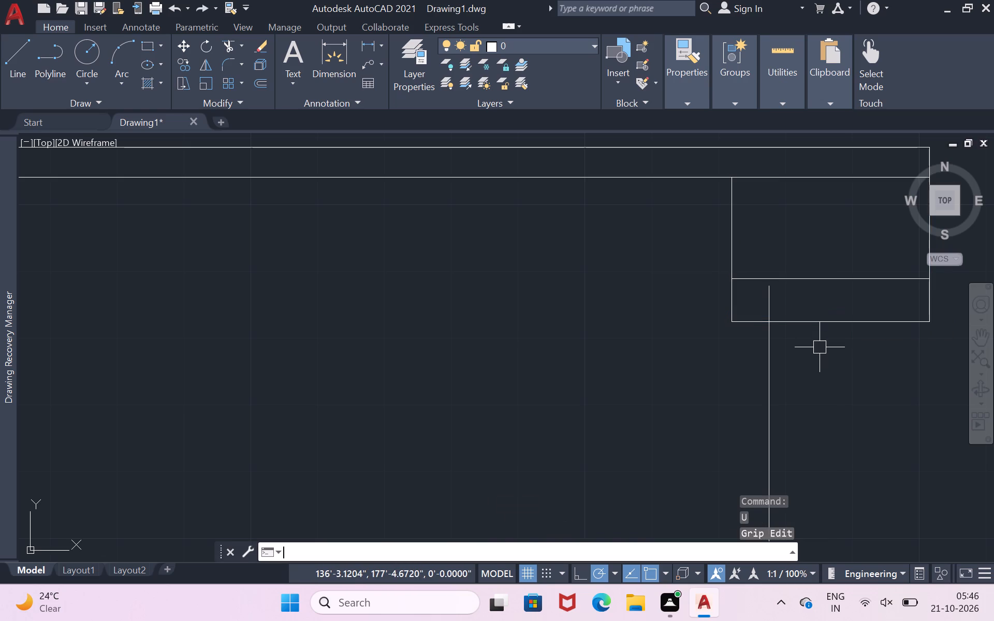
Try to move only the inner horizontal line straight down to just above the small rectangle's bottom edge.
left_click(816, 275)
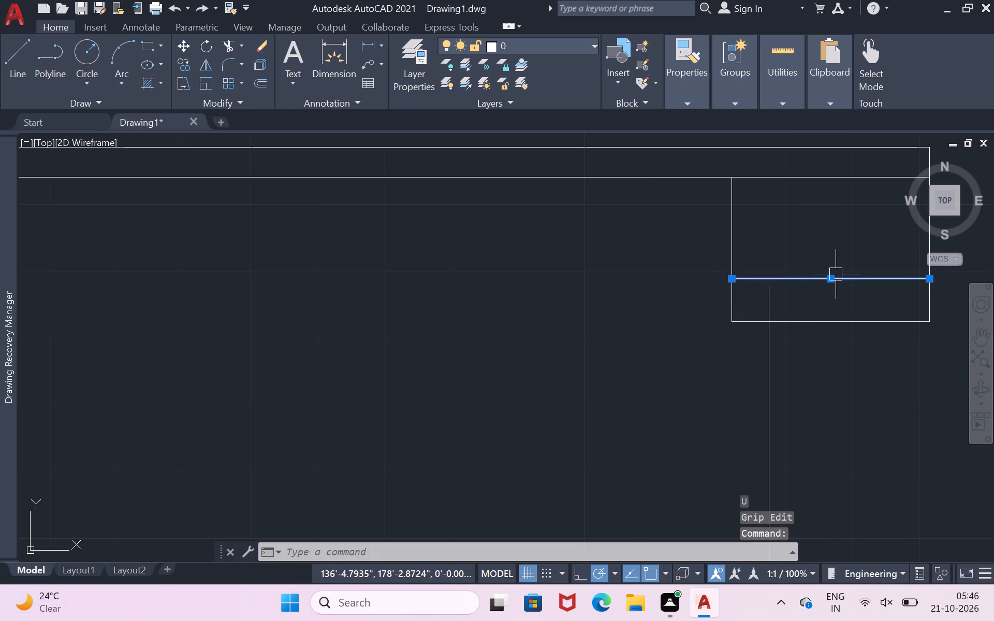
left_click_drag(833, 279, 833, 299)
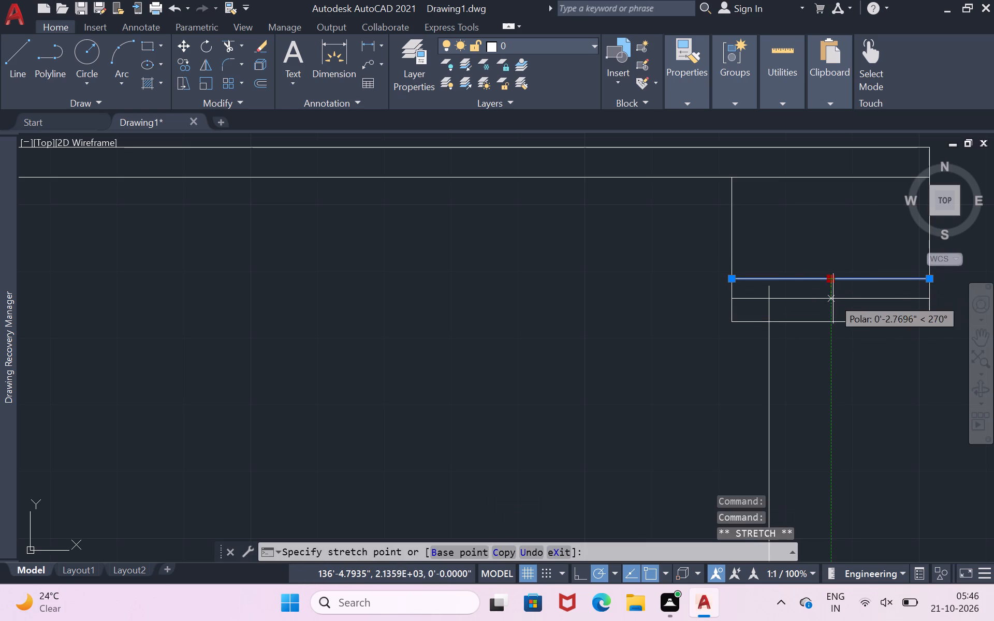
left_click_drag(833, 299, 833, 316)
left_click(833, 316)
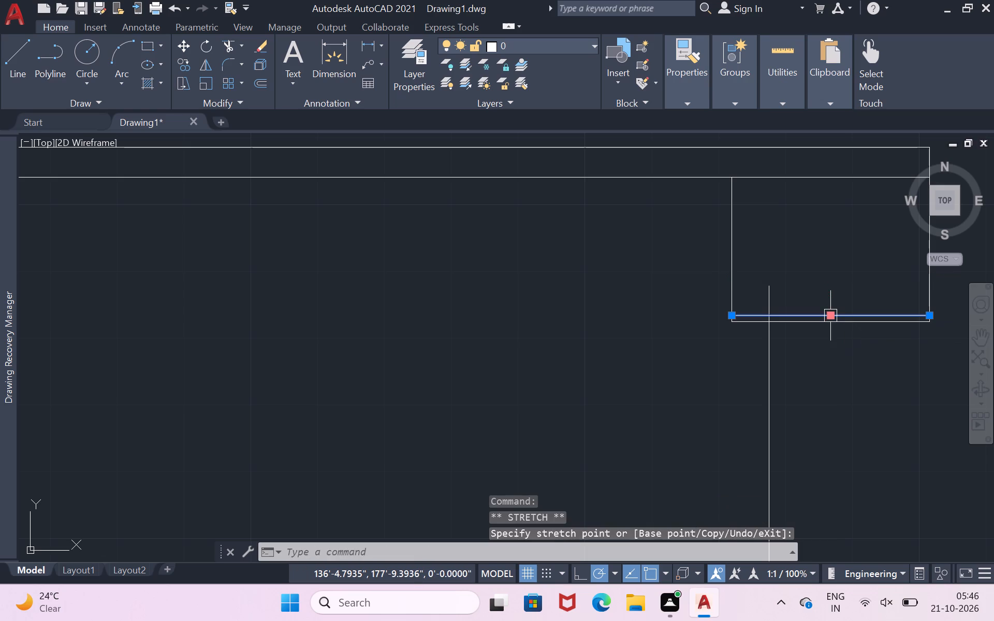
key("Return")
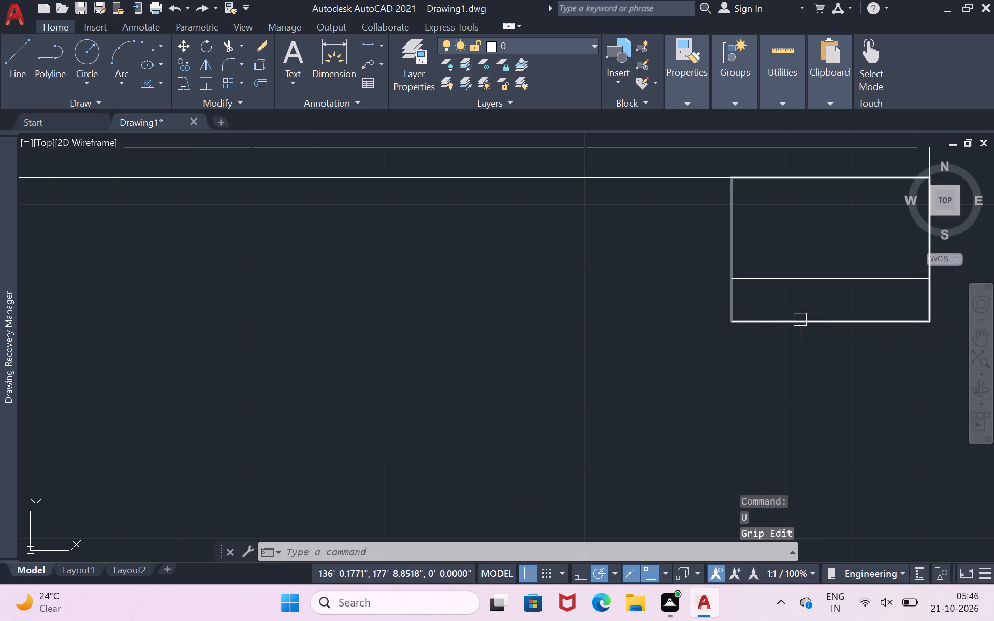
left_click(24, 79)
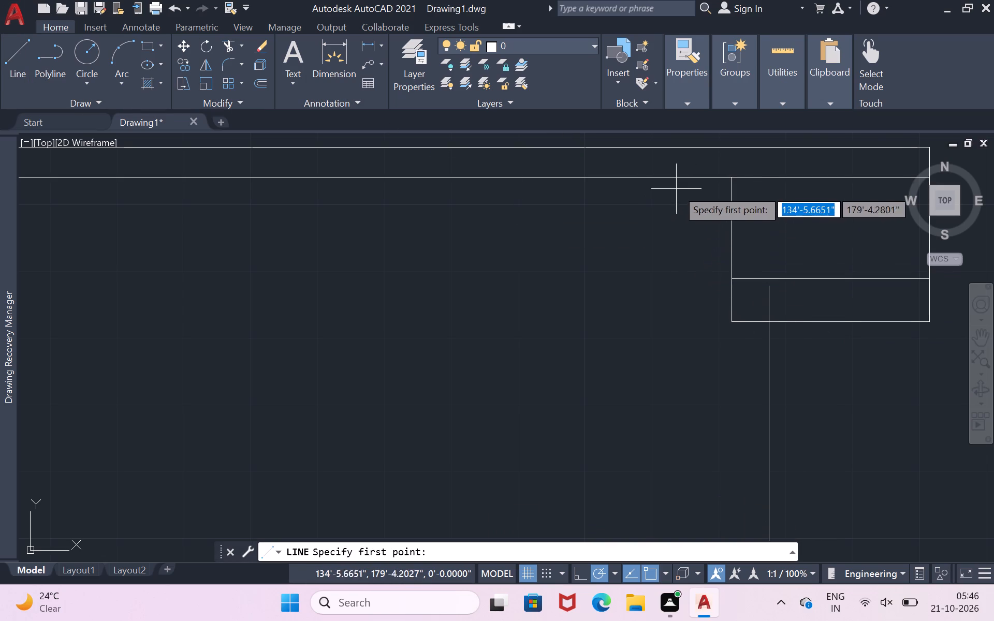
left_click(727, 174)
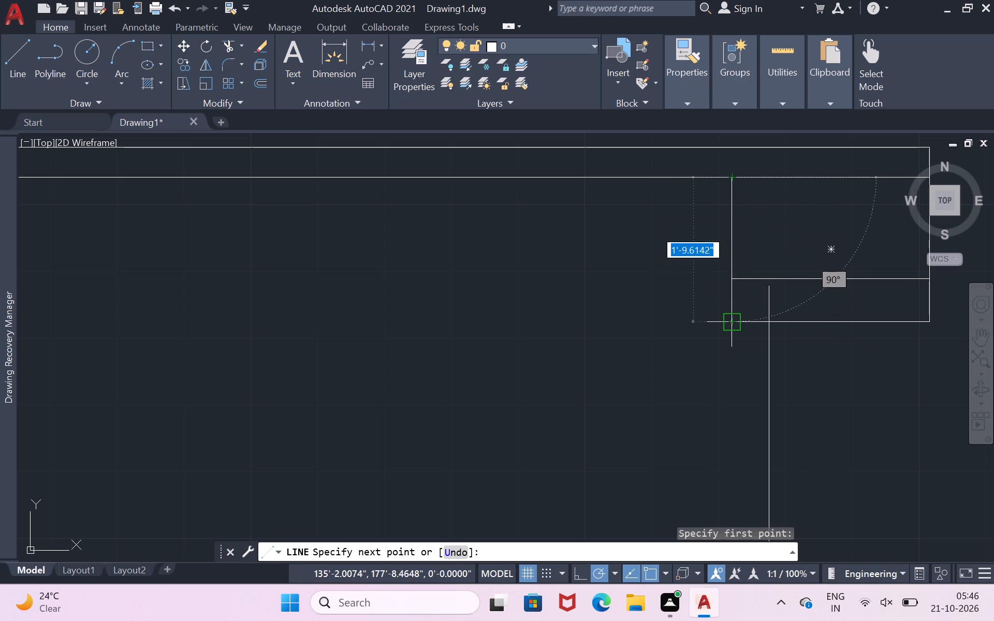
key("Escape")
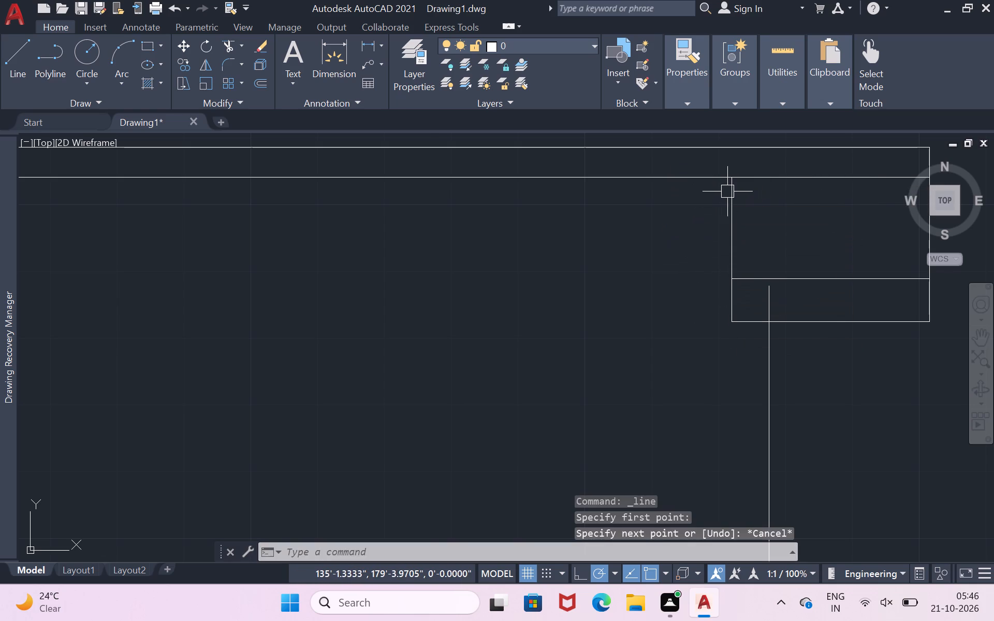
Erase the inner horizontal line of the small rectangle.
scroll(727, 191, "down", 1)
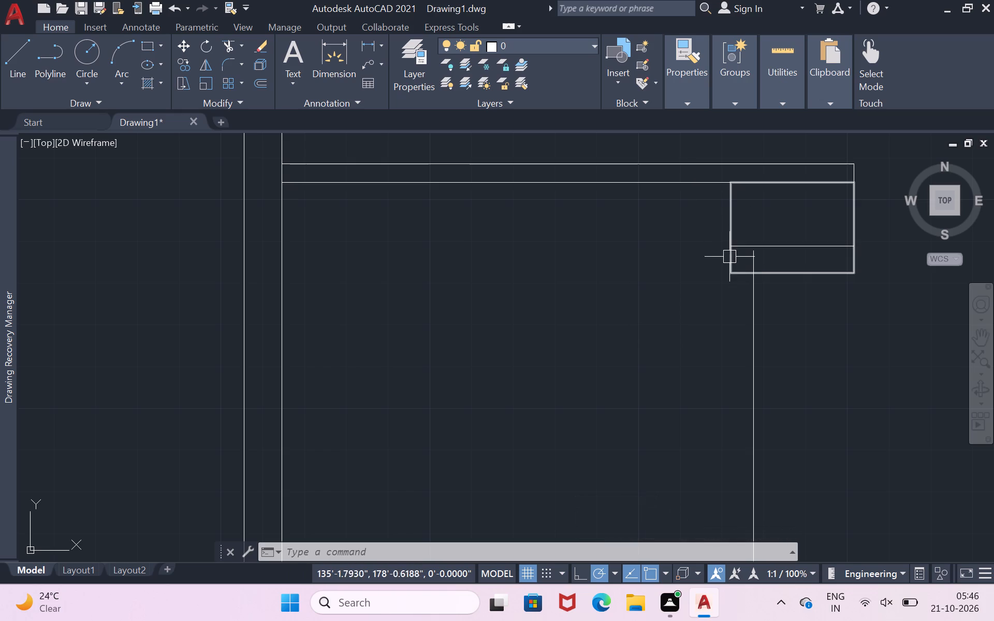
scroll(713, 335, "up", 1)
scroll(757, 267, "down", 1)
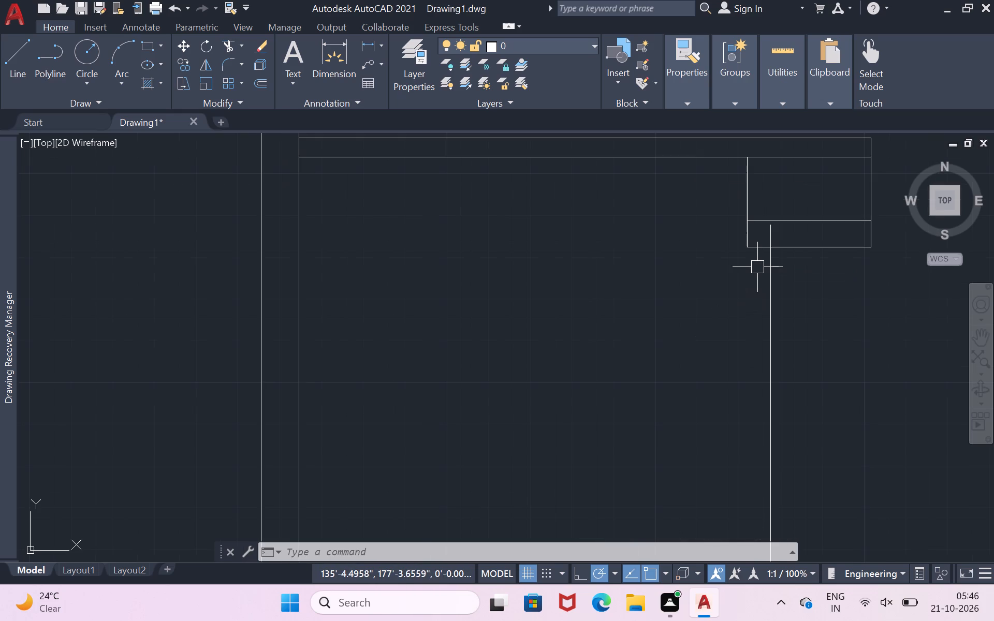
left_click(802, 219)
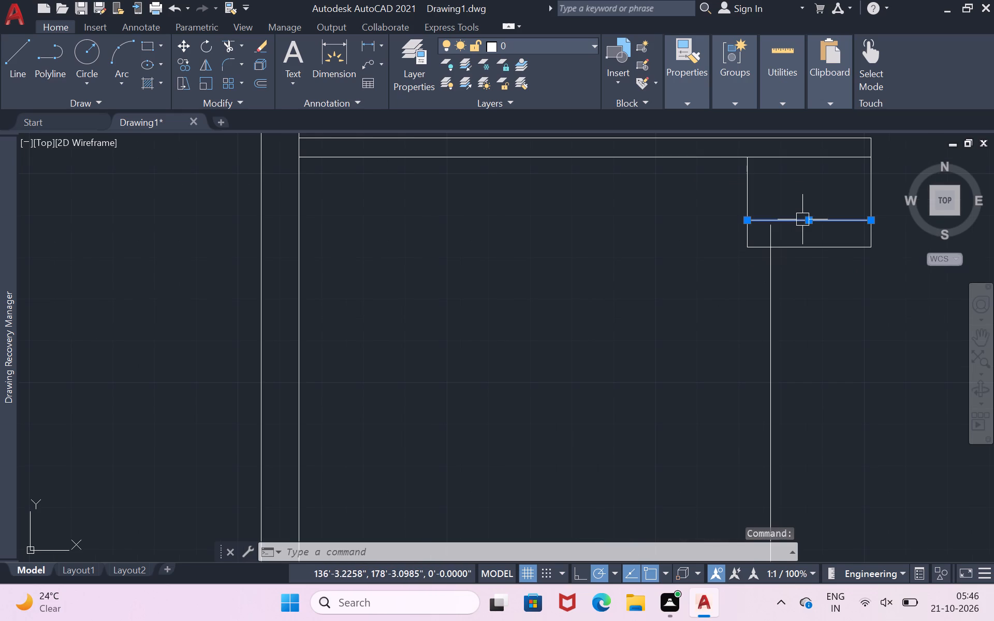
key("Delete")
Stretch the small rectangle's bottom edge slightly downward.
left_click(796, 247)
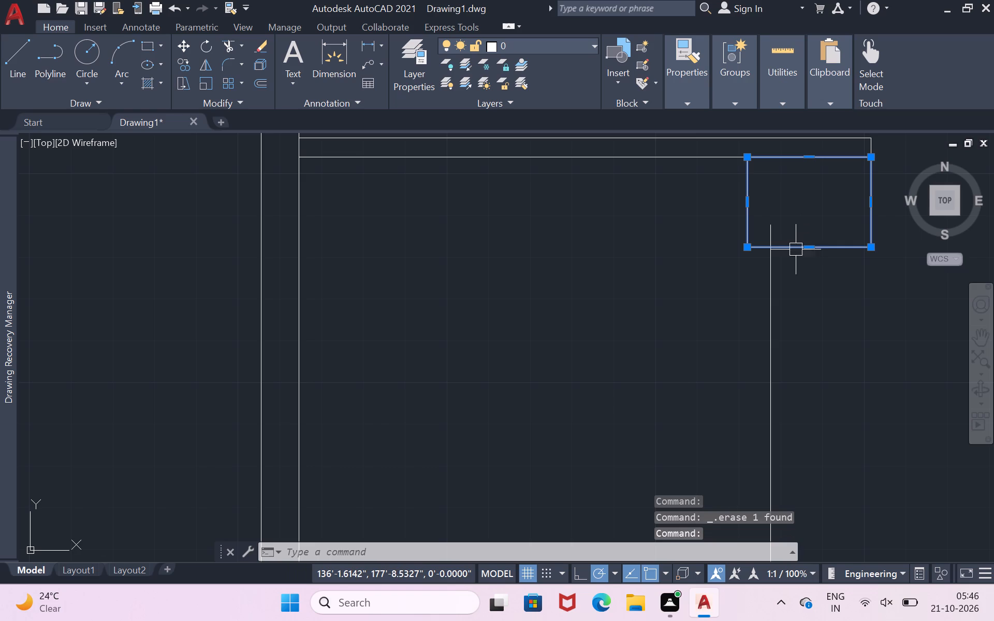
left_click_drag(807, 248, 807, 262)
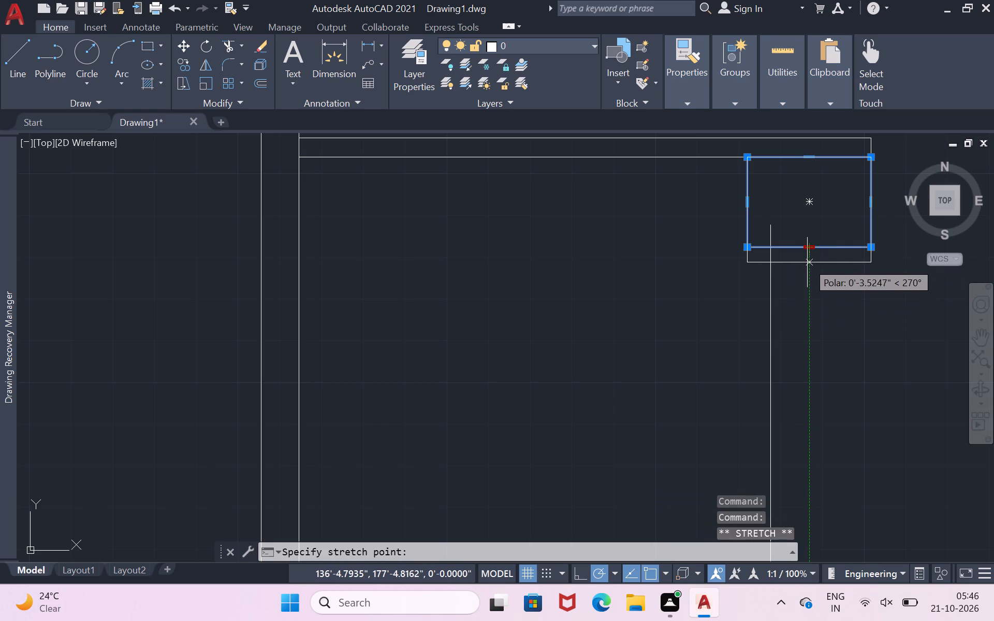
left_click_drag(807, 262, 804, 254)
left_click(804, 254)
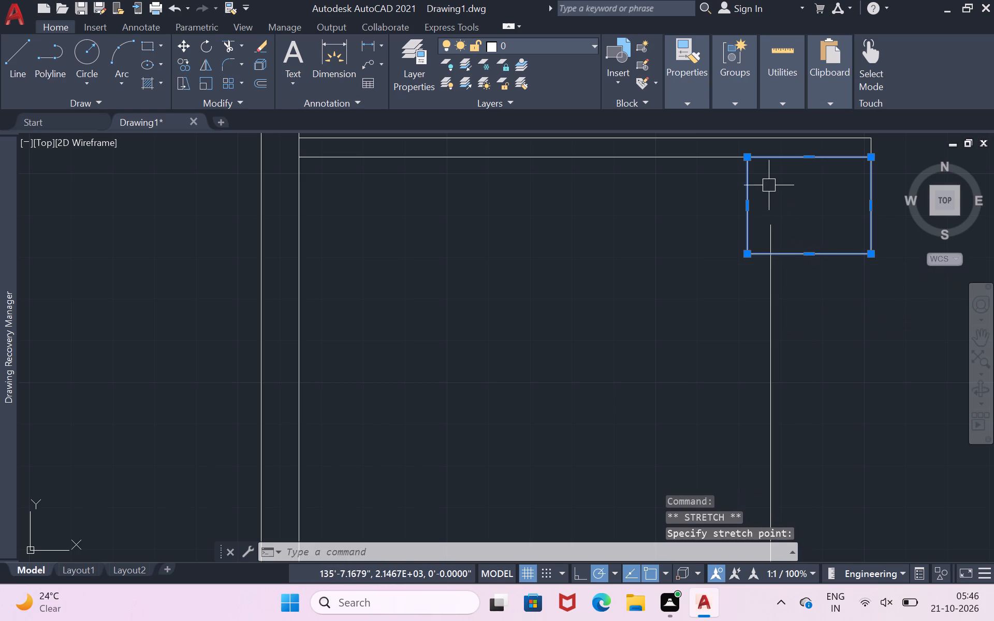
Erase the small rectangle below the partition's free end.
key("shift+Return")
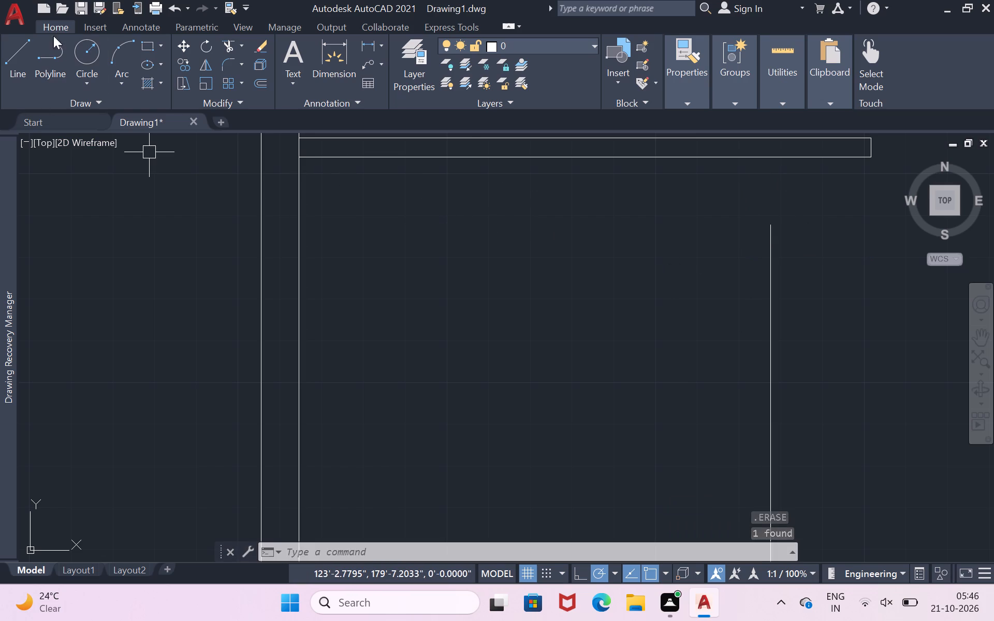
Draw lines from the partition end's lower corner: 2' down, 2' left, about 7.5" further left, and straight up to the partition.
left_click(15, 72)
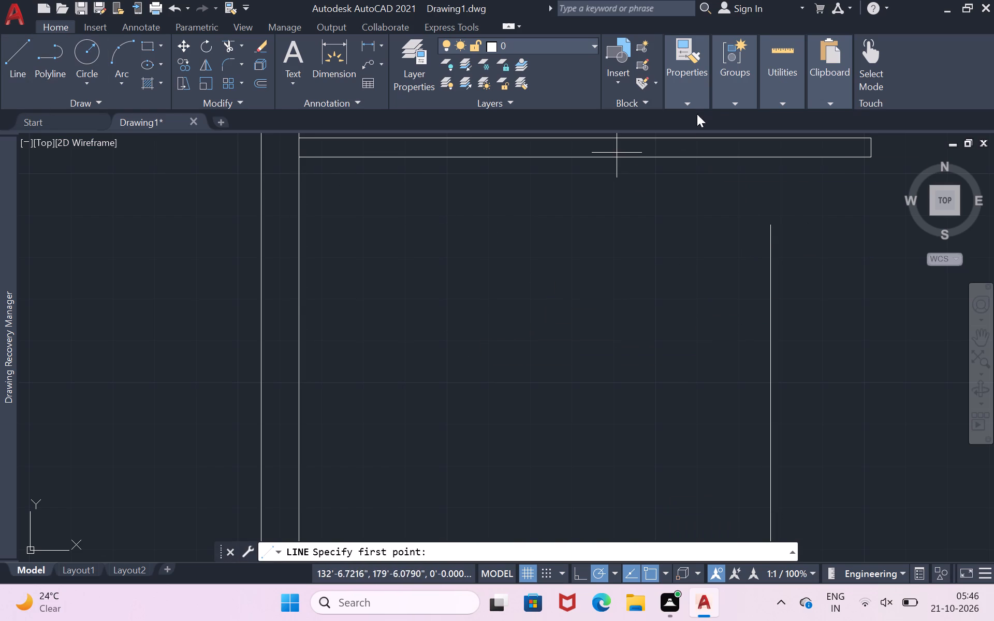
scroll(812, 205, "down", 1)
scroll(863, 199, "up", 1)
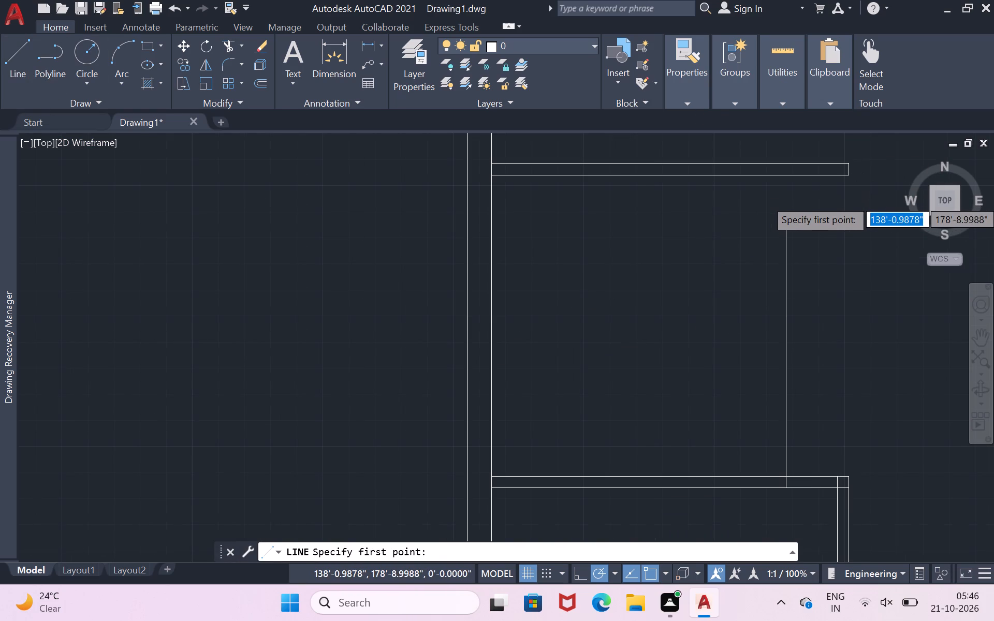
scroll(863, 199, "up", 1)
scroll(839, 179, "down", 1)
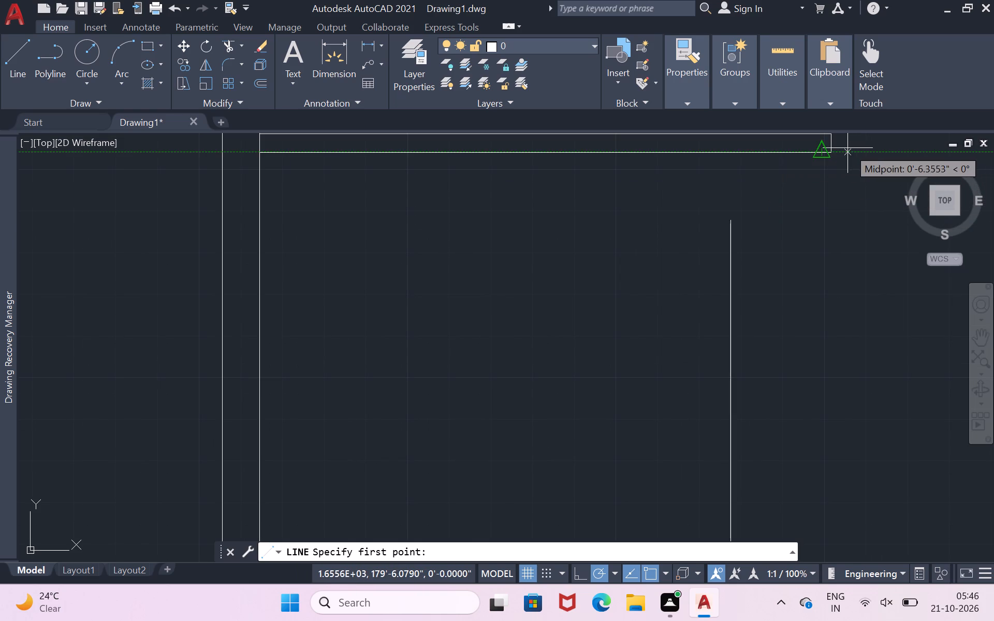
scroll(834, 152, "up", 2)
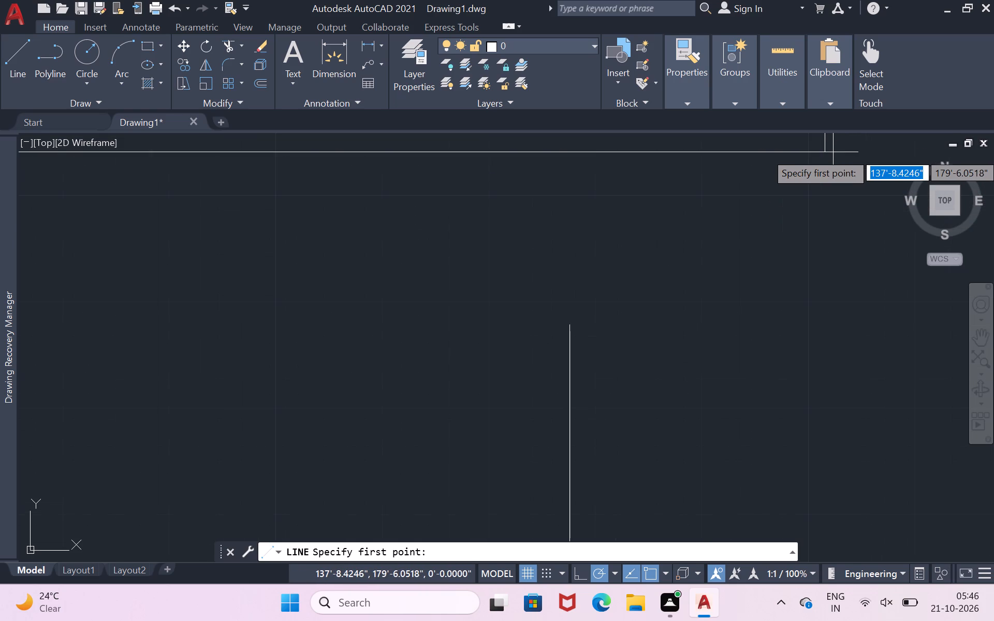
left_click(830, 152)
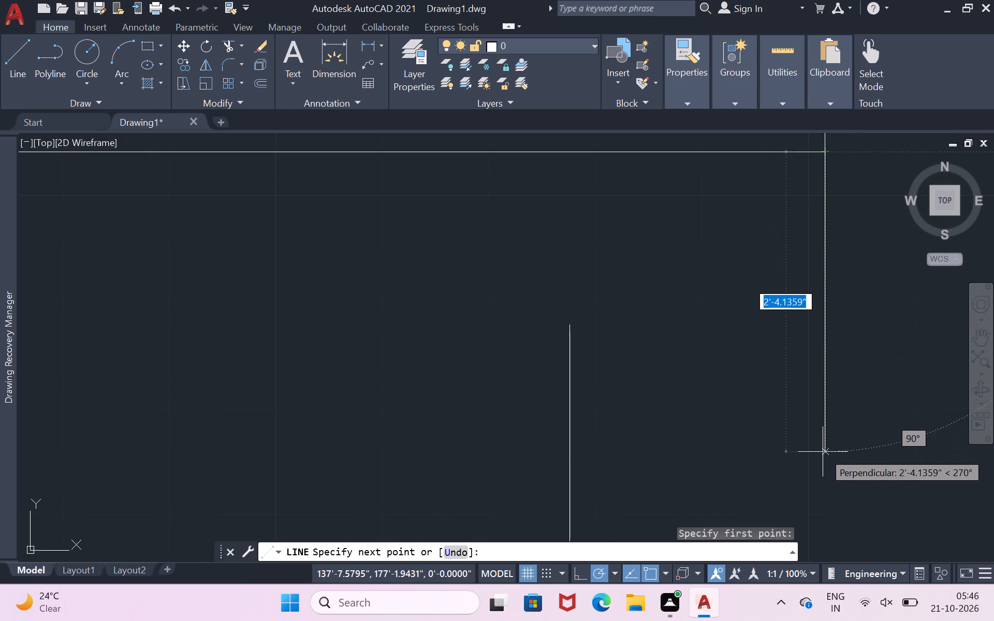
type("2'")
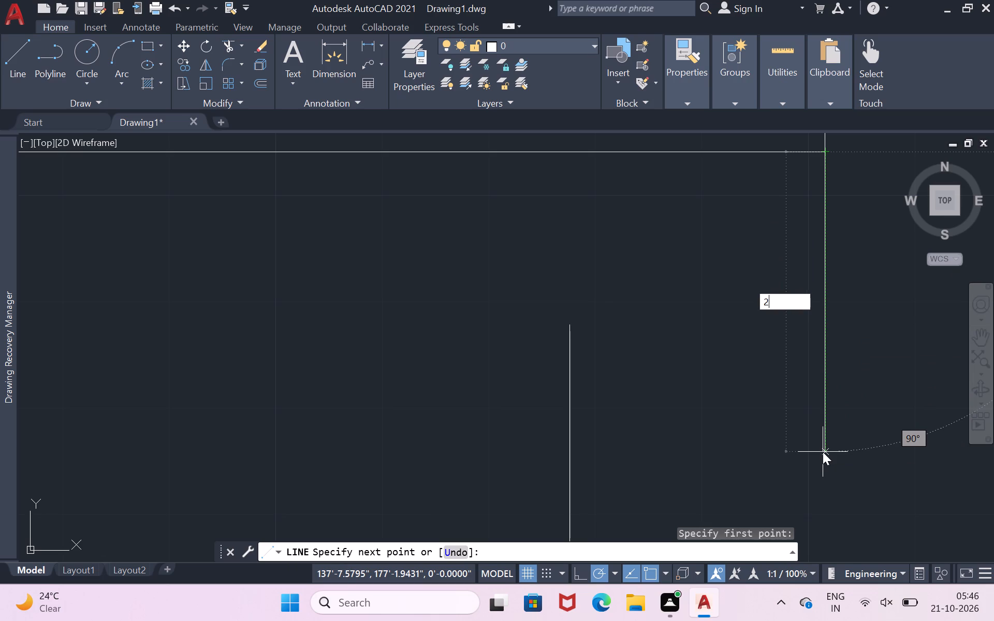
key("Return")
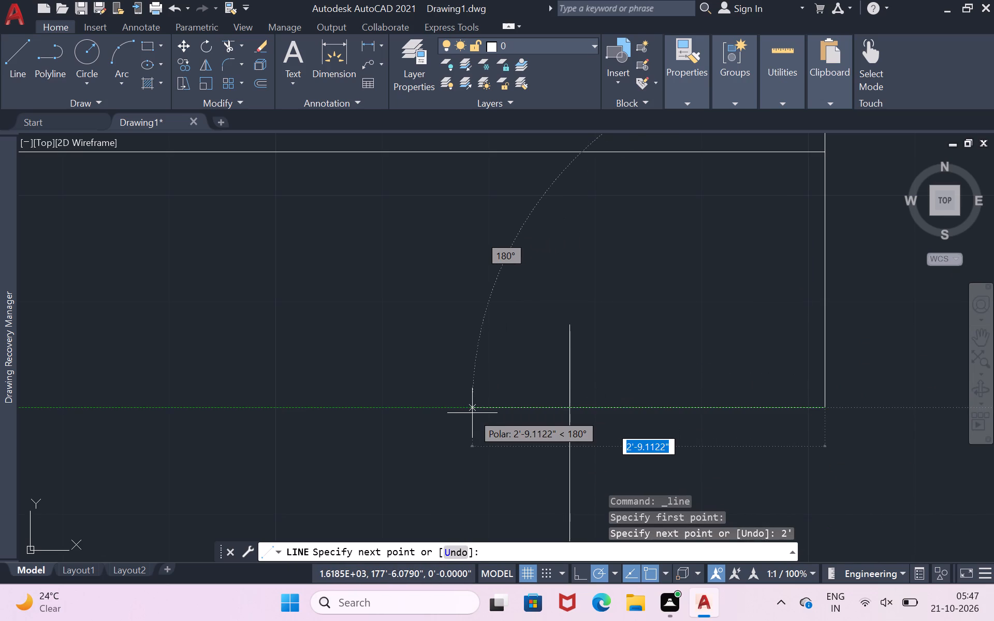
key("2")
key("apostrophe")
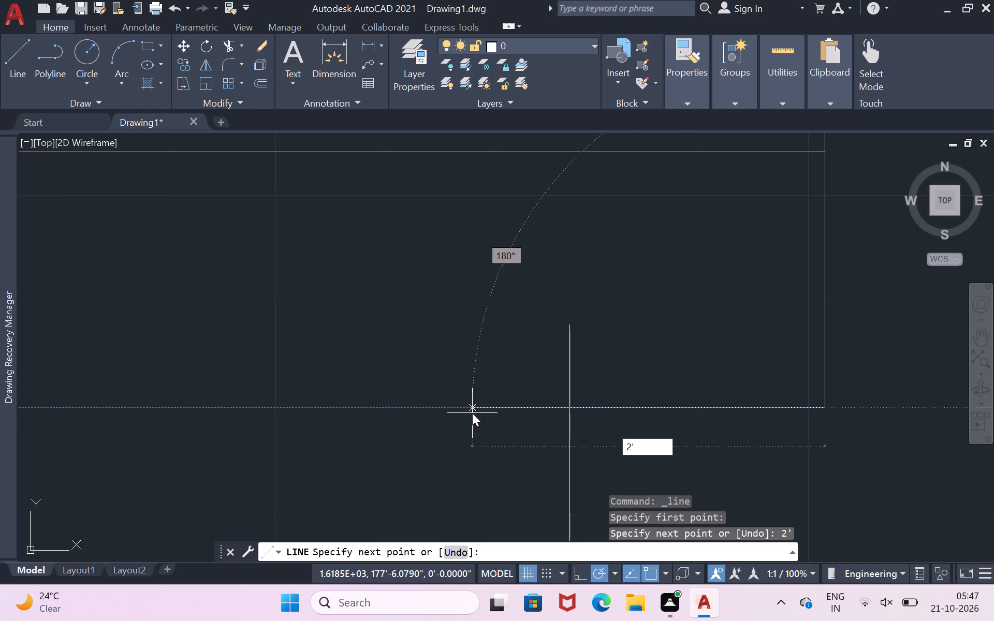
key("Return")
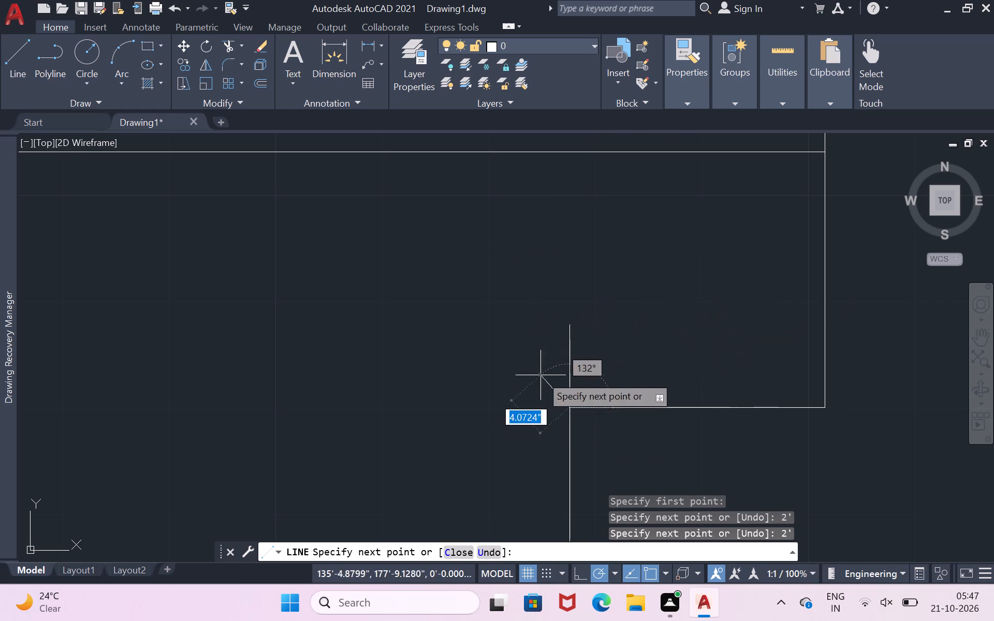
left_click(489, 412)
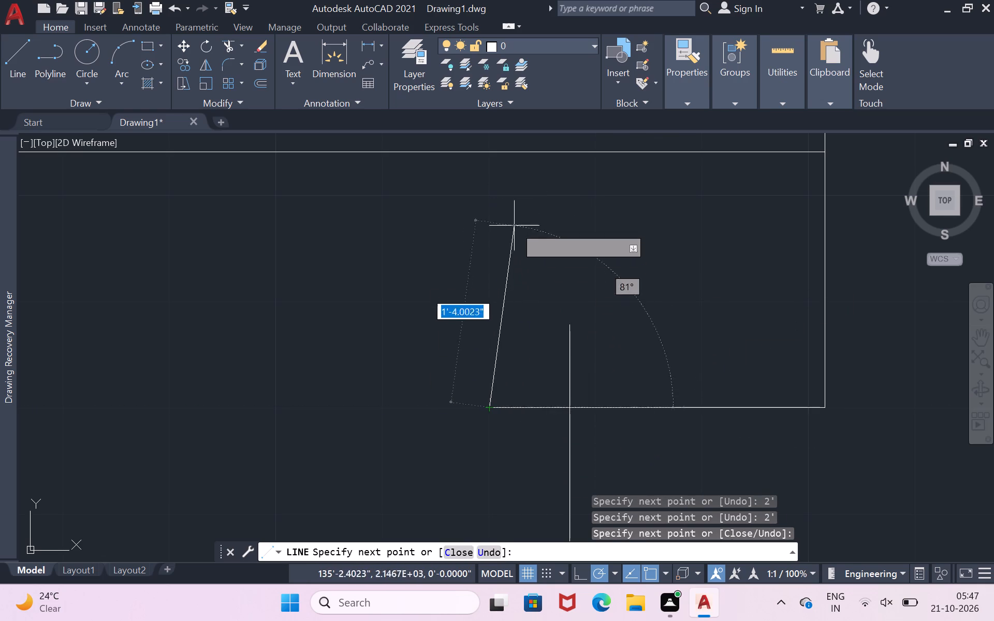
left_click(490, 155)
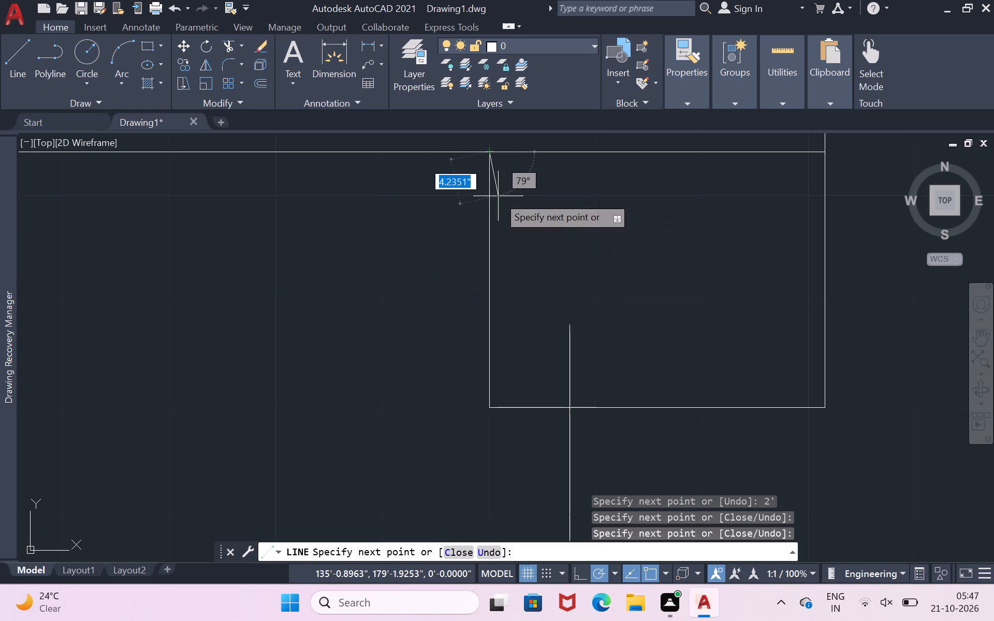
key("Return")
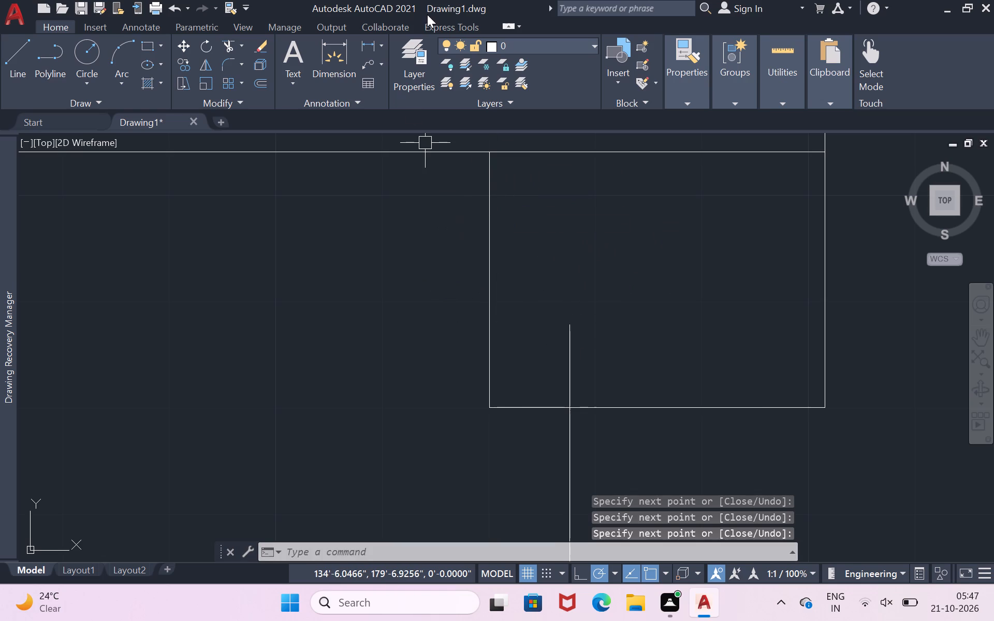
Trim the long vertical line's portion that lies inside the new box.
left_click(229, 43)
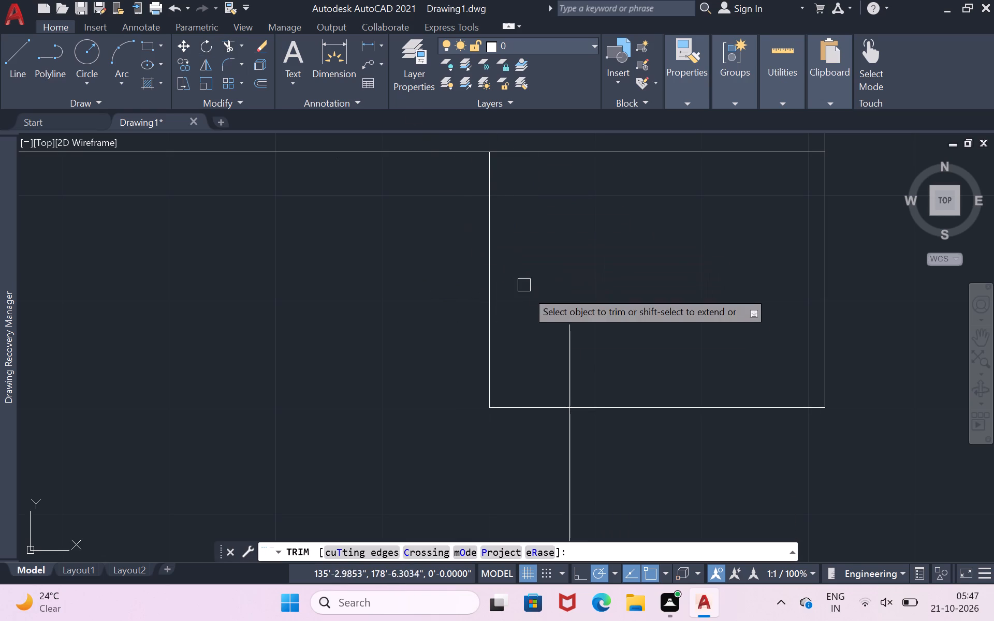
left_click(563, 348)
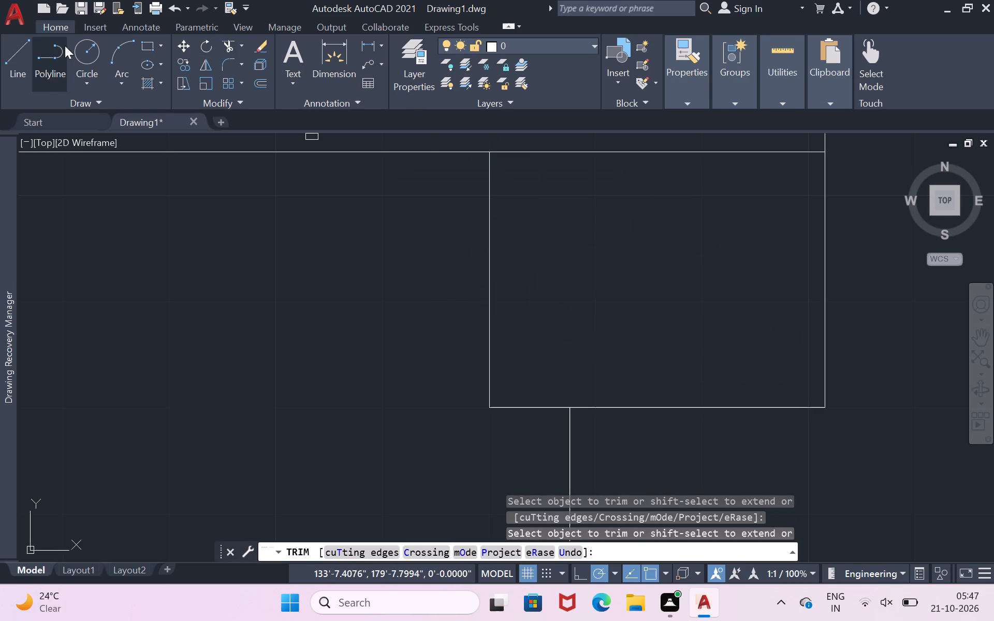
Draw a horizontal line across the box between its vertical sides, about 2" above its bottom edge.
left_click(11, 76)
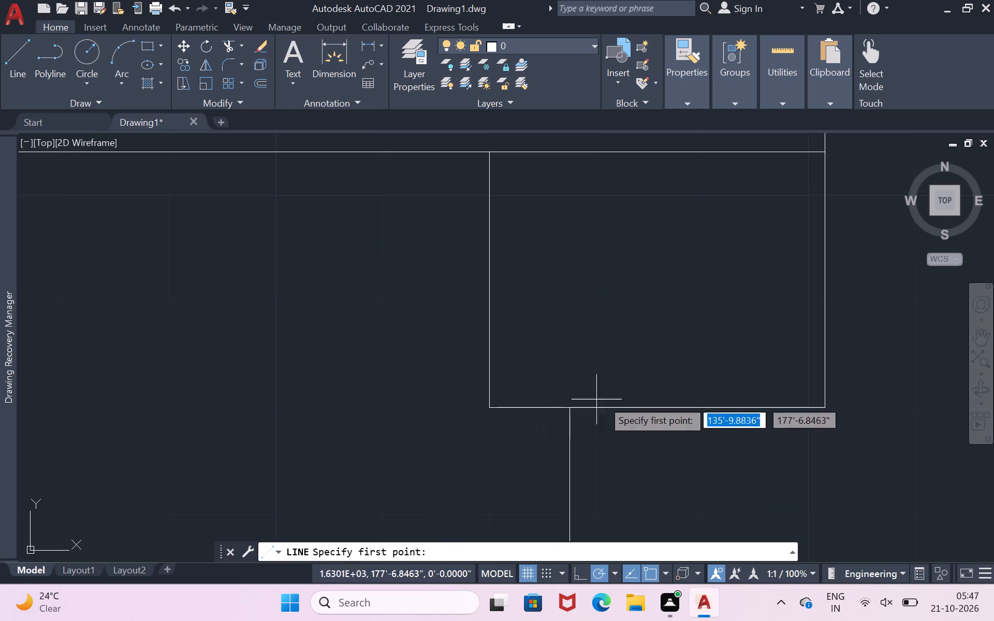
scroll(490, 473, "up", 2)
scroll(530, 410, "down", 1)
scroll(728, 448, "down", 1)
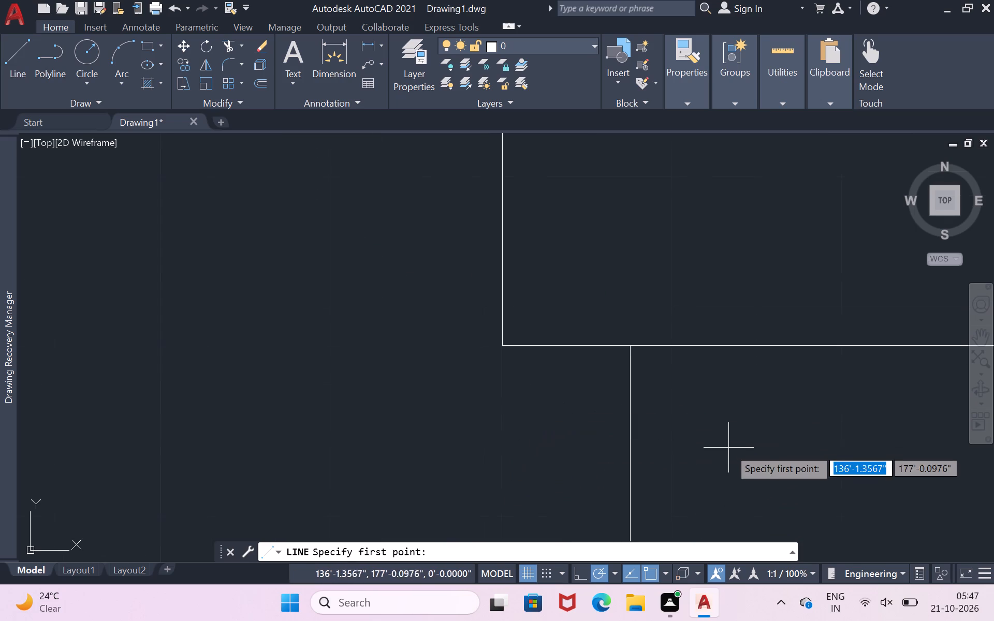
scroll(728, 448, "down", 2)
scroll(833, 435, "up", 4)
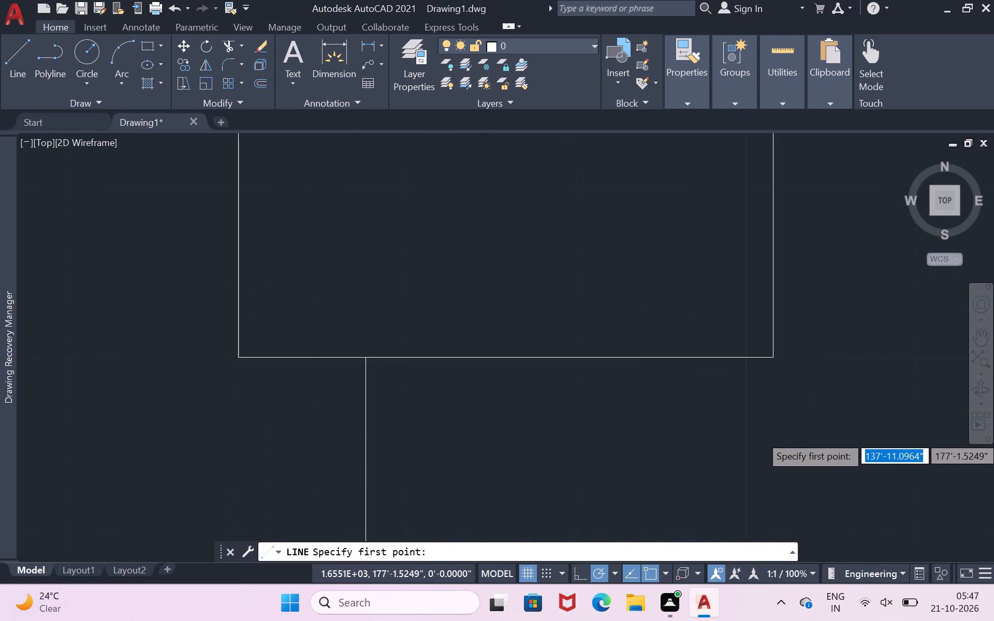
scroll(800, 434, "down", 1)
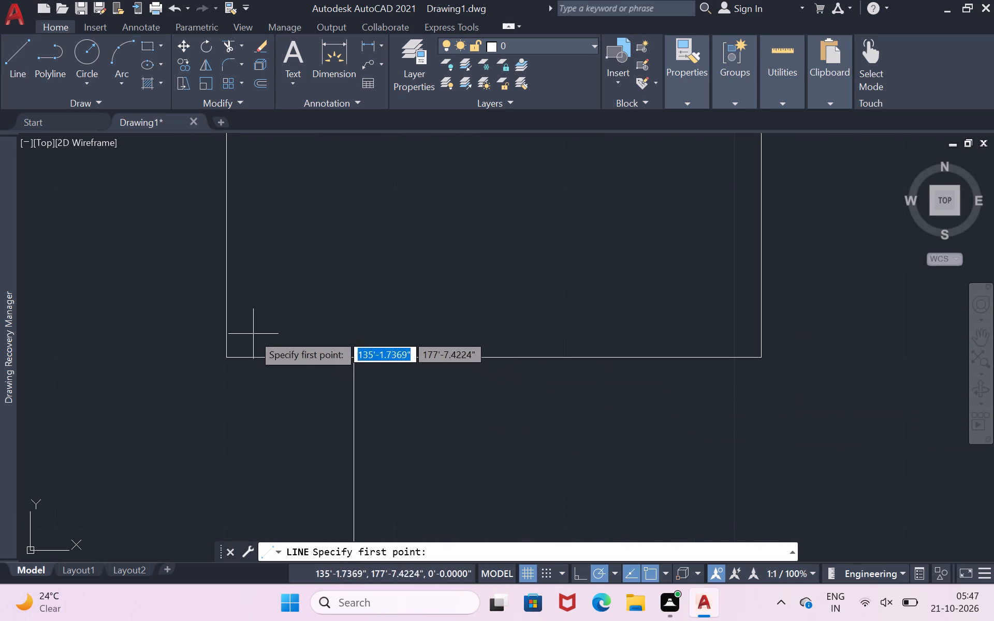
left_click(226, 323)
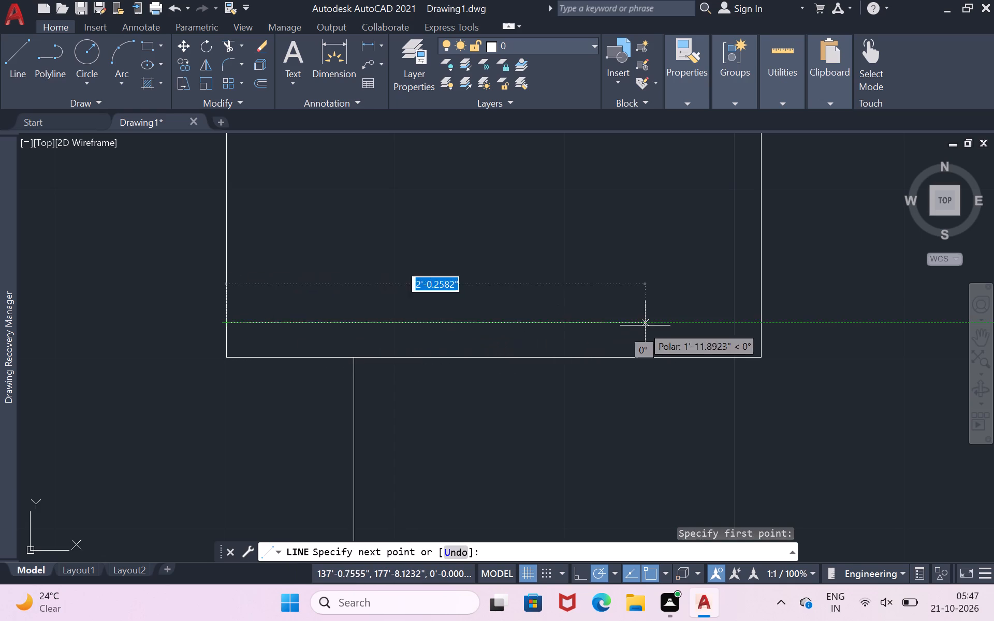
left_click(758, 321)
key("Return")
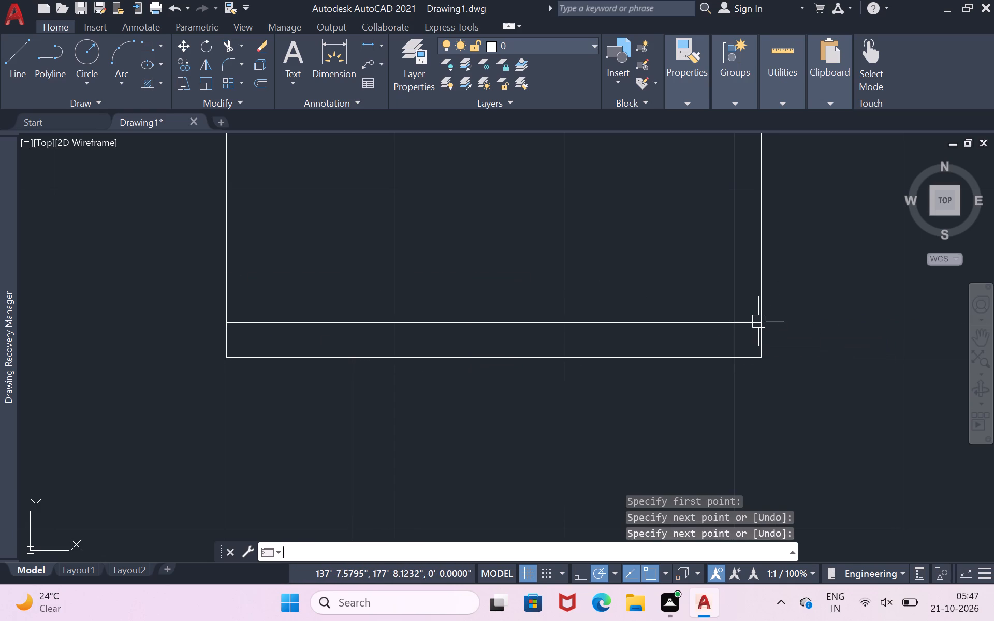
Draw a rectangle about 2' square down from the partition's lower line, starting about 1.2" left of the box's left side.
scroll(775, 305, "down", 3)
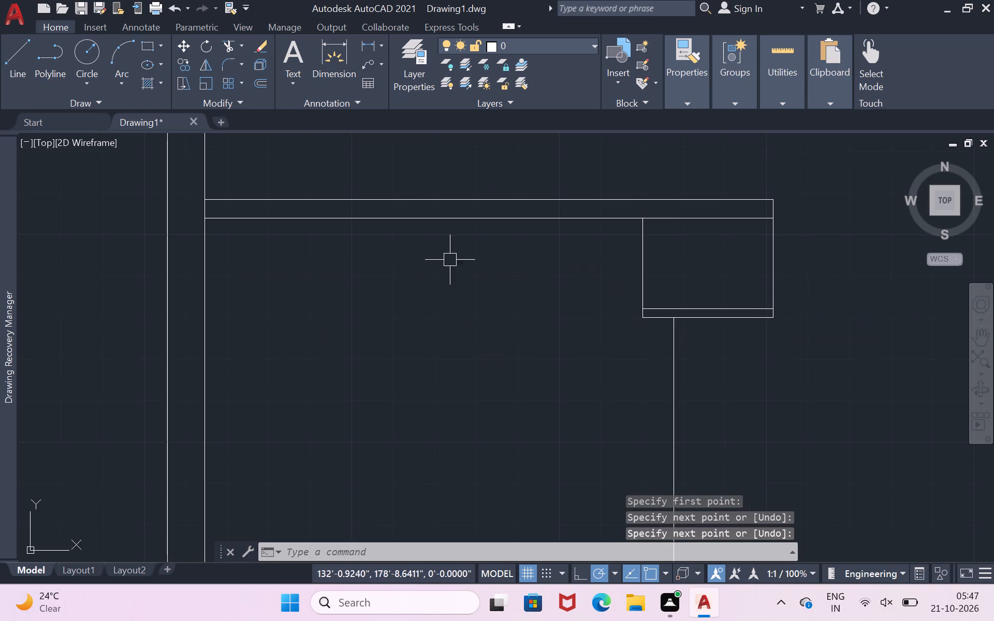
left_click(139, 44)
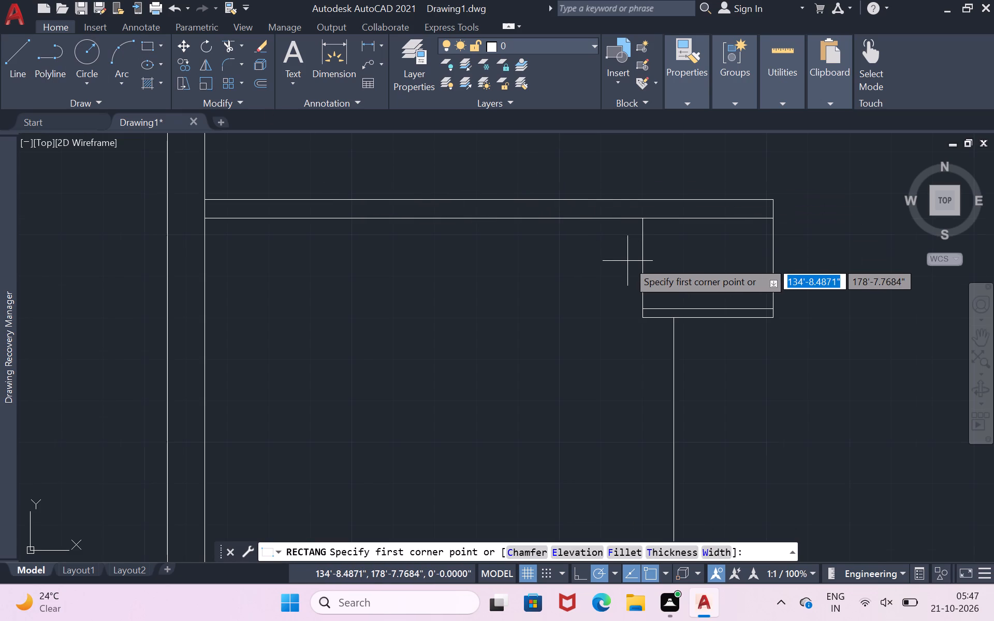
scroll(627, 261, "up", 2)
scroll(639, 160, "up", 1)
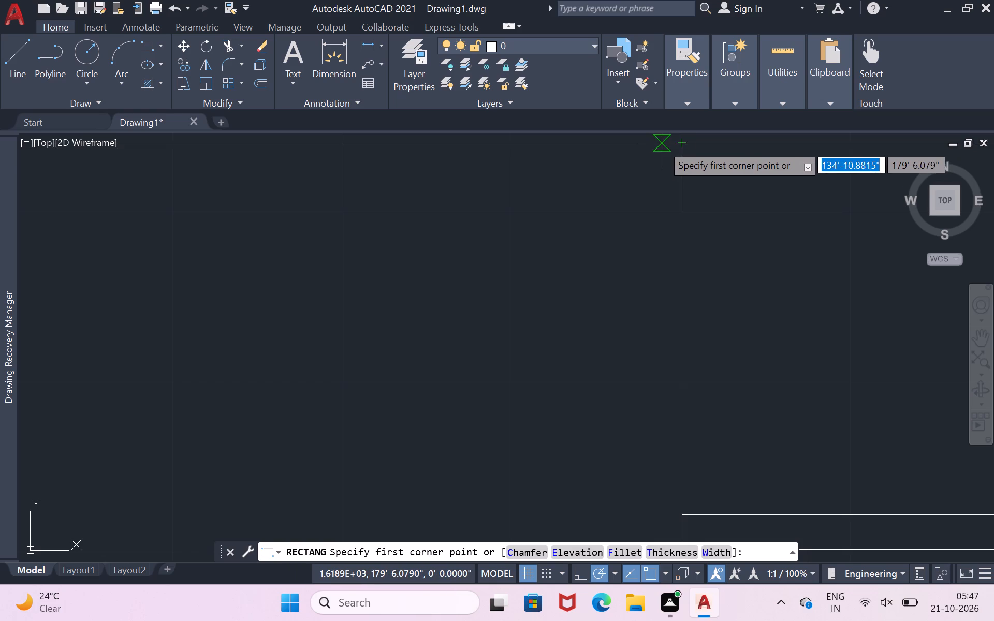
left_click(662, 144)
scroll(657, 280, "down", 3)
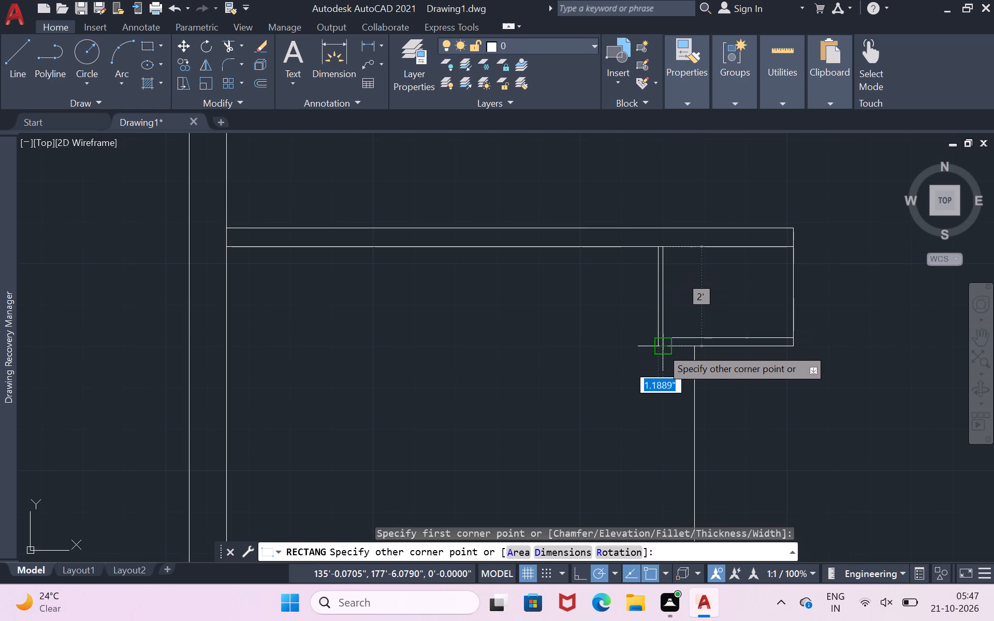
scroll(661, 348, "up", 2)
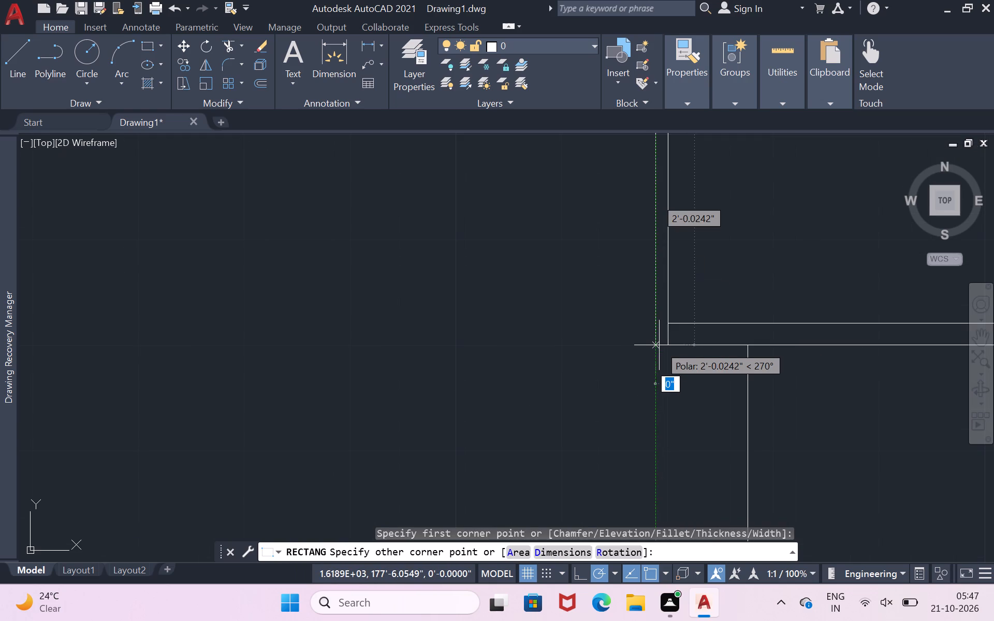
type("2'")
key("Return")
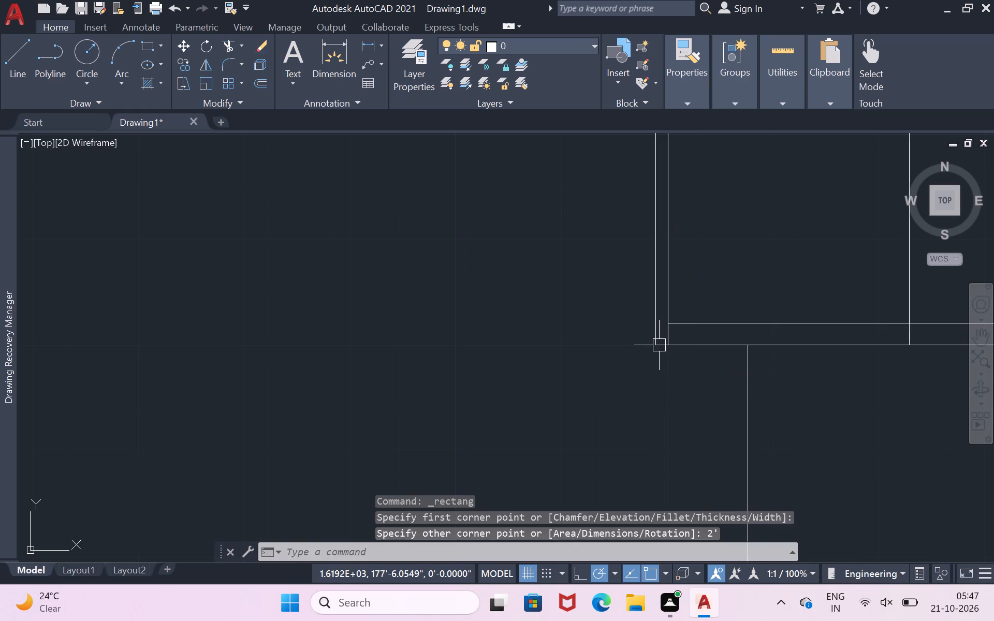
Draw a line horizontally leftward from the new rectangle's lower-left corner.
scroll(655, 363, "down", 1)
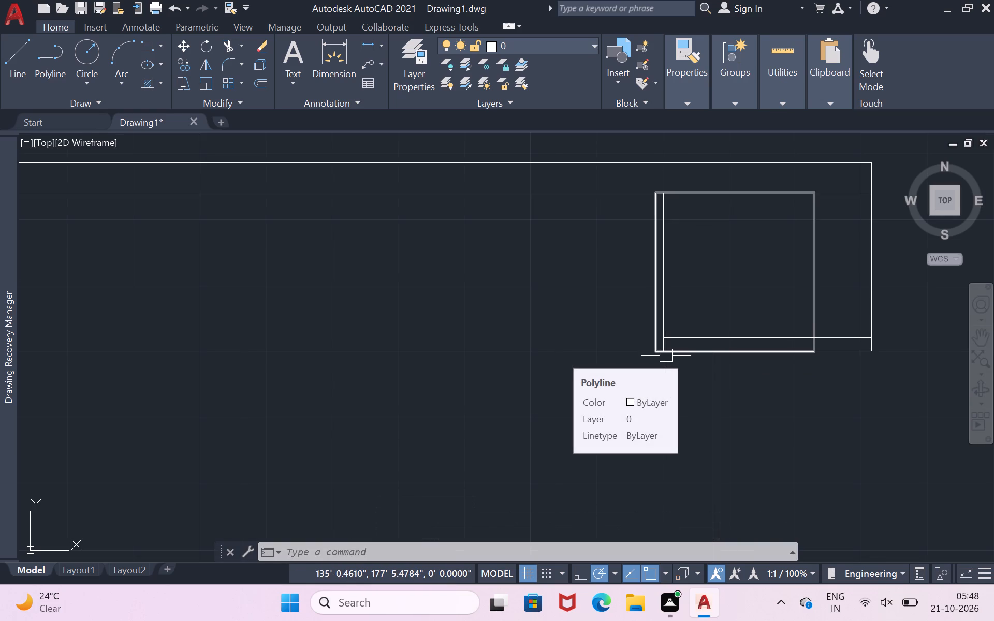
scroll(662, 388, "up", 3)
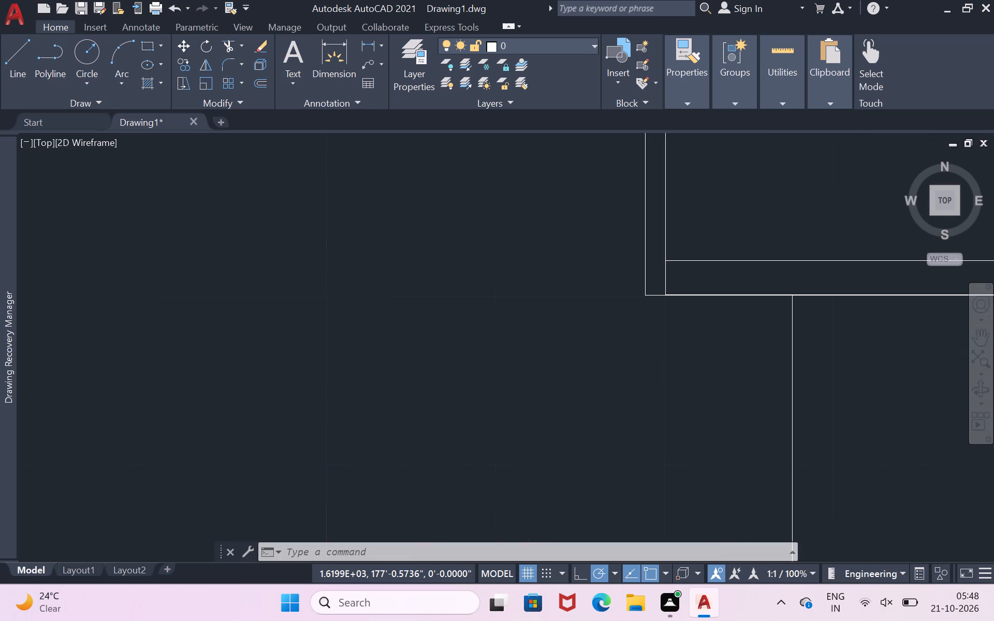
key("l")
key("Return")
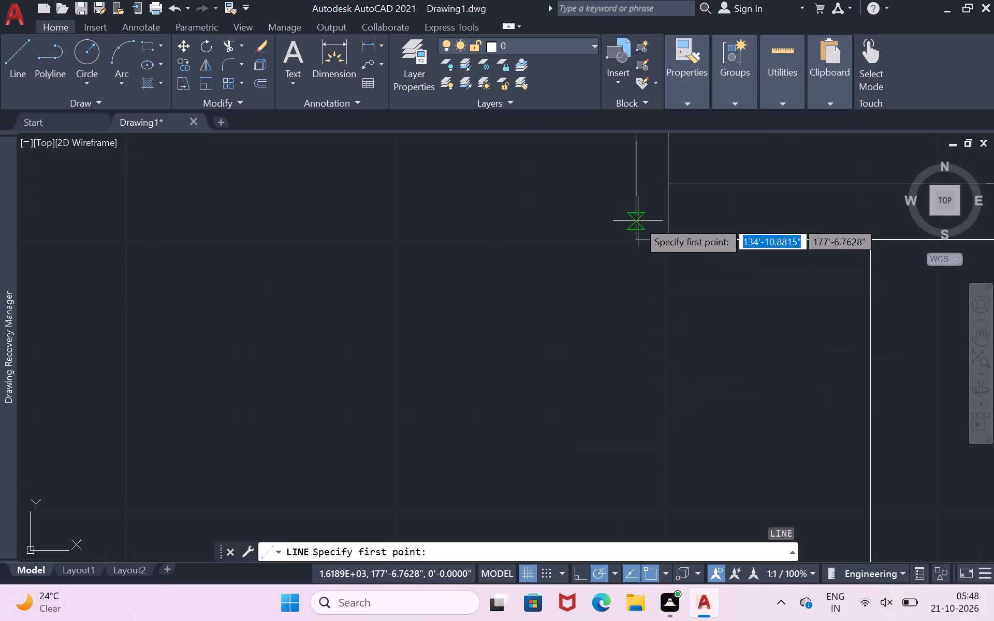
left_click(632, 241)
scroll(601, 259, "down", 3)
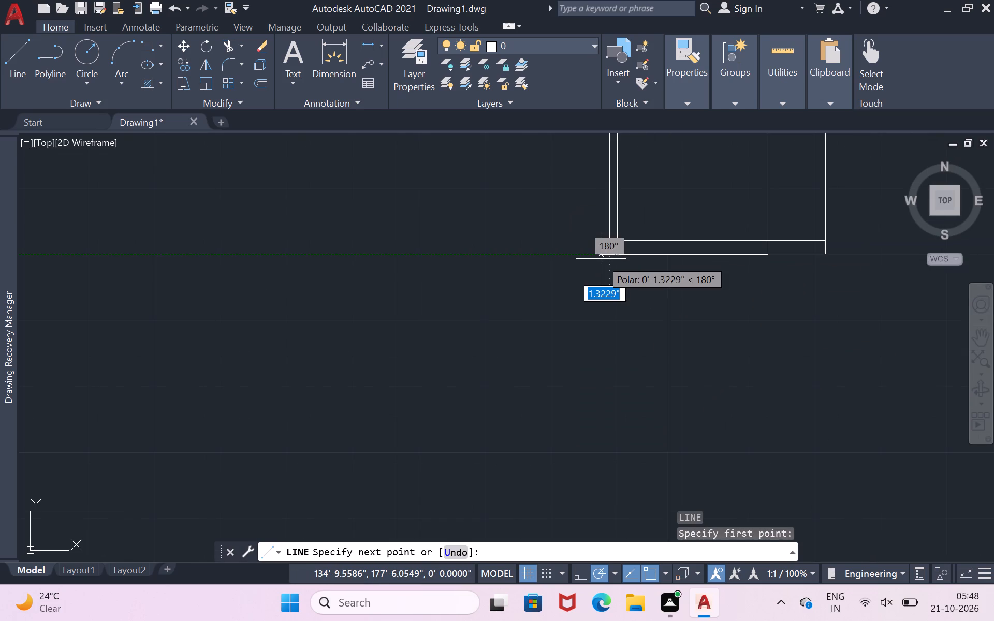
scroll(601, 259, "down", 1)
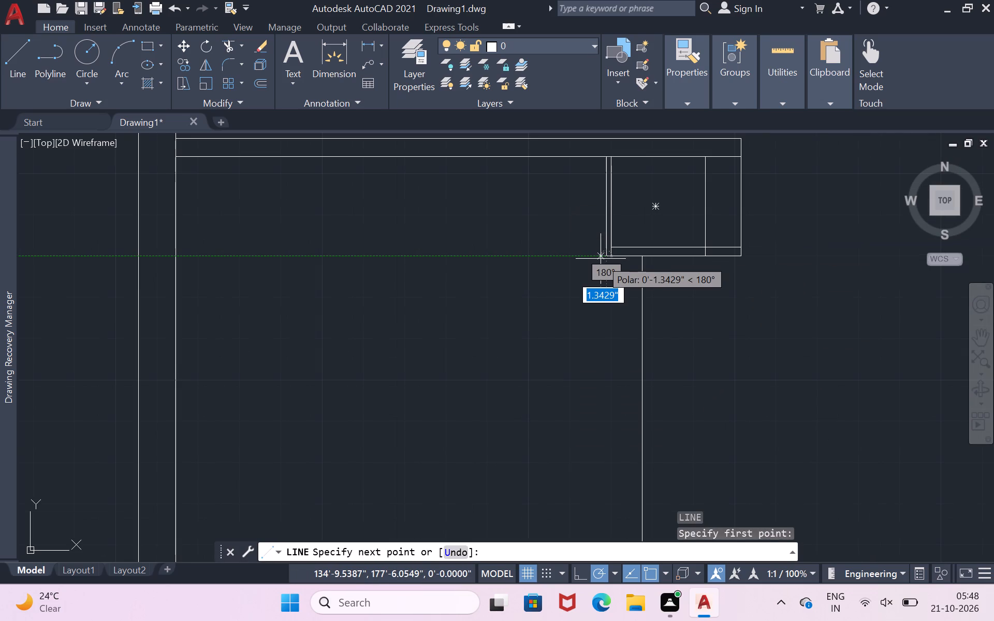
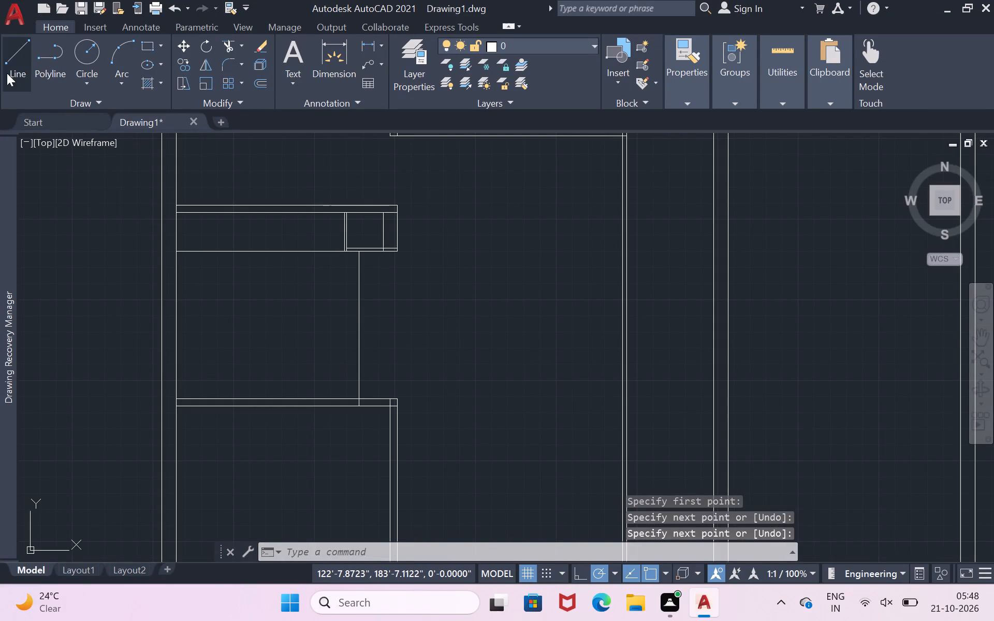
Draw a vertical line along the left outer wall's inner face, from the upper horizontal line's left end to the lower partition's upper line.
left_click(14, 55)
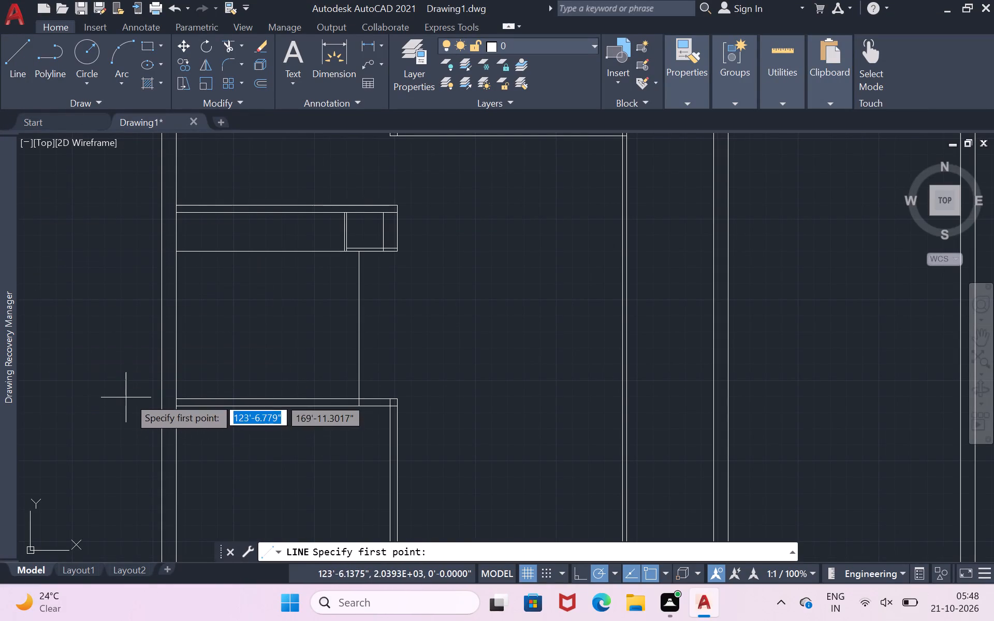
scroll(172, 413, "up", 2)
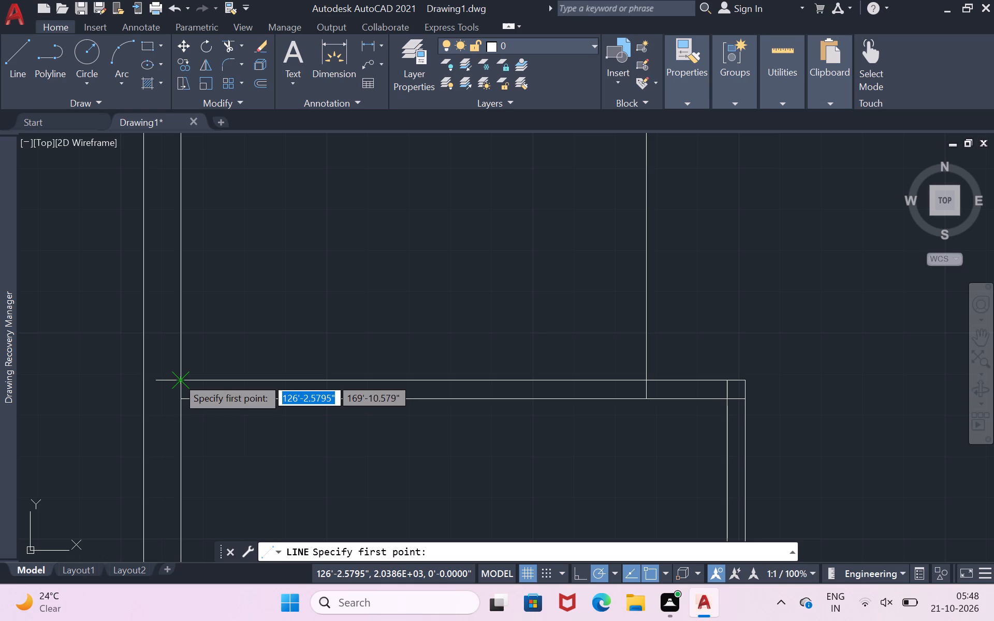
scroll(178, 374, "down", 1)
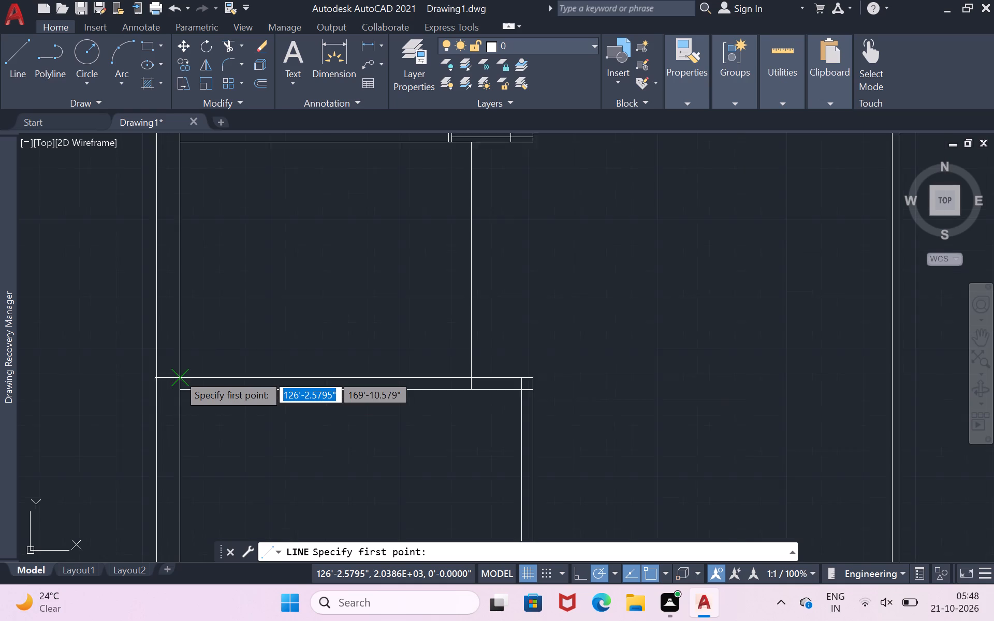
scroll(178, 374, "down", 1)
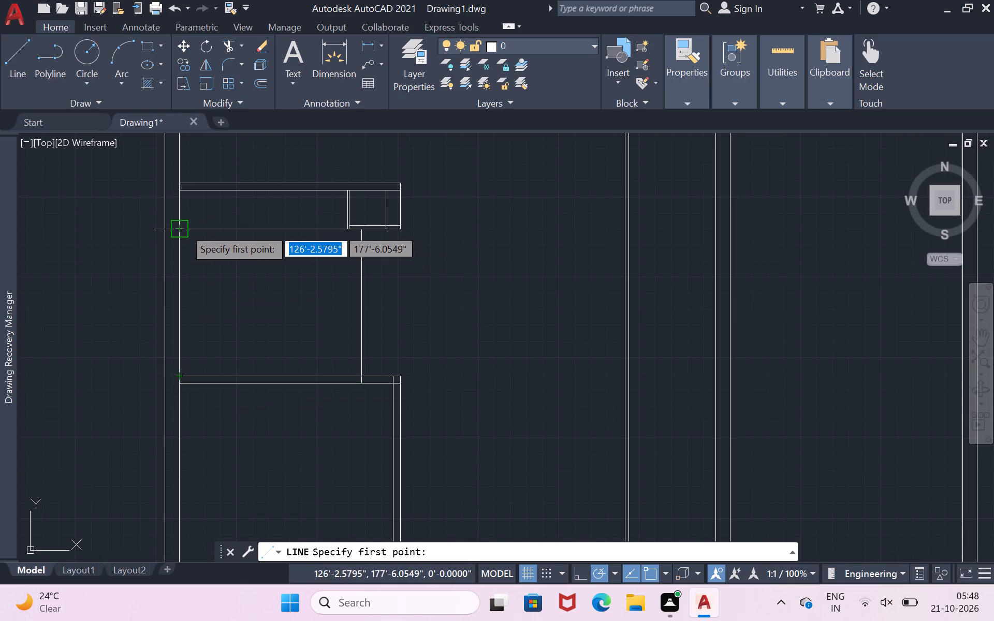
scroll(184, 228, "up", 1)
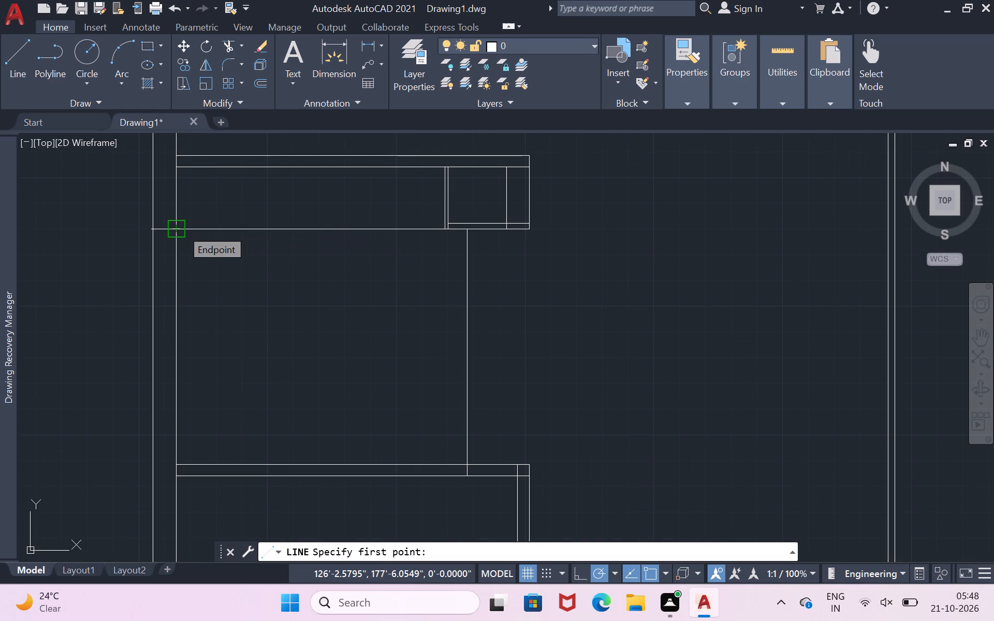
scroll(181, 229, "up", 2)
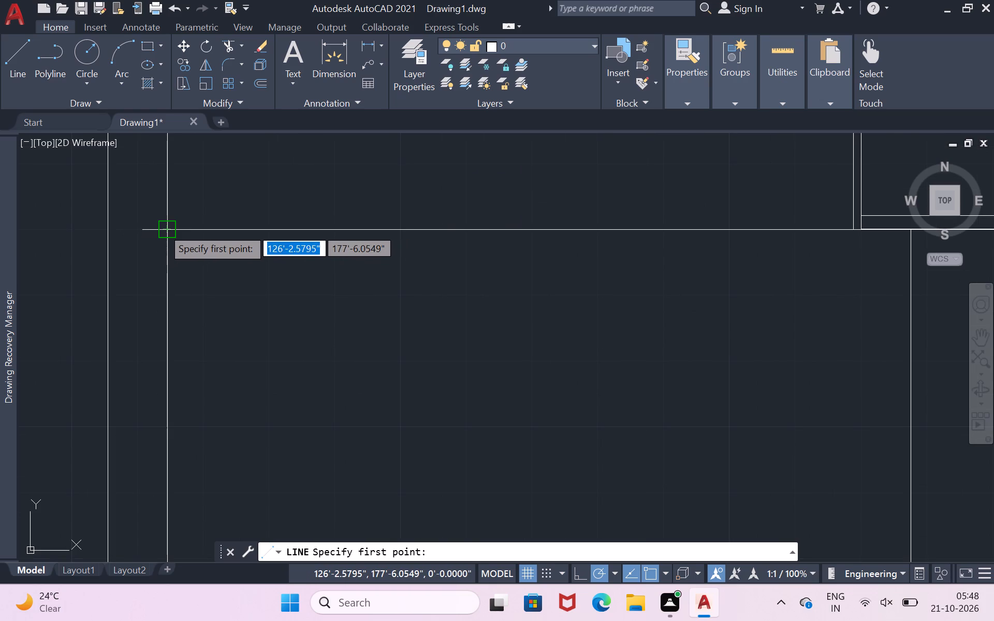
left_click(163, 228)
scroll(174, 359, "down", 2)
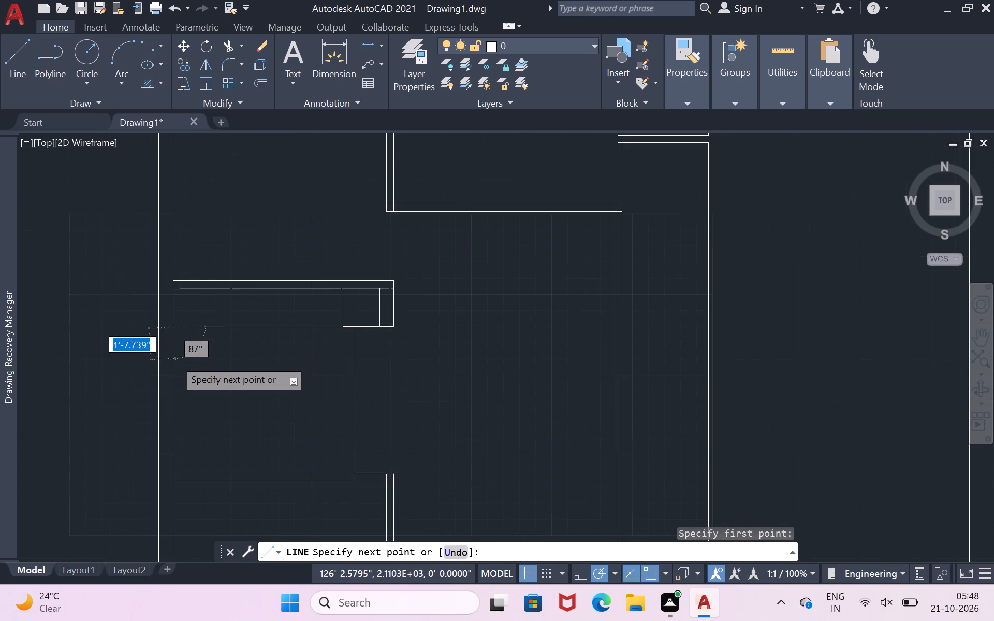
scroll(174, 359, "down", 1)
scroll(158, 501, "up", 2)
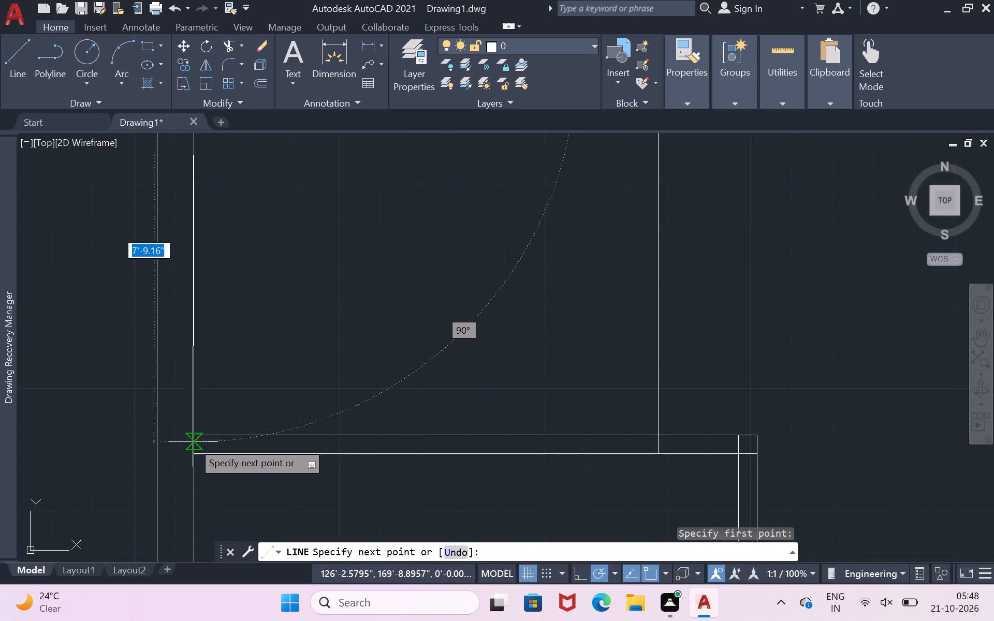
left_click(194, 435)
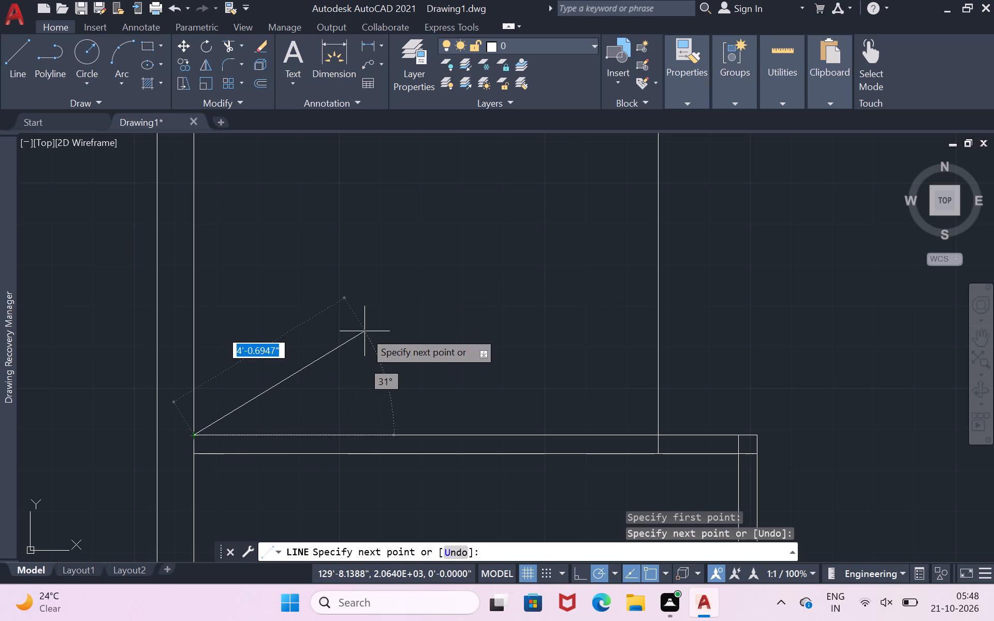
key("Return")
Offset the new wall-face line 2' rightward and the lower partition's upper line 2' upward, into the space between the partitions.
scroll(364, 331, "down", 2)
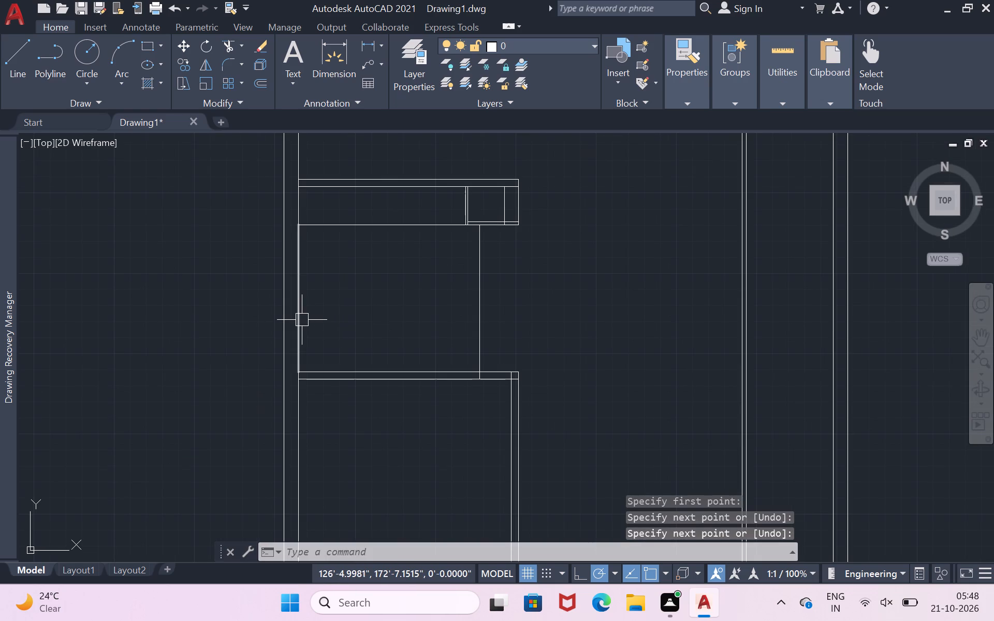
left_click(301, 320)
key("o")
key("Return")
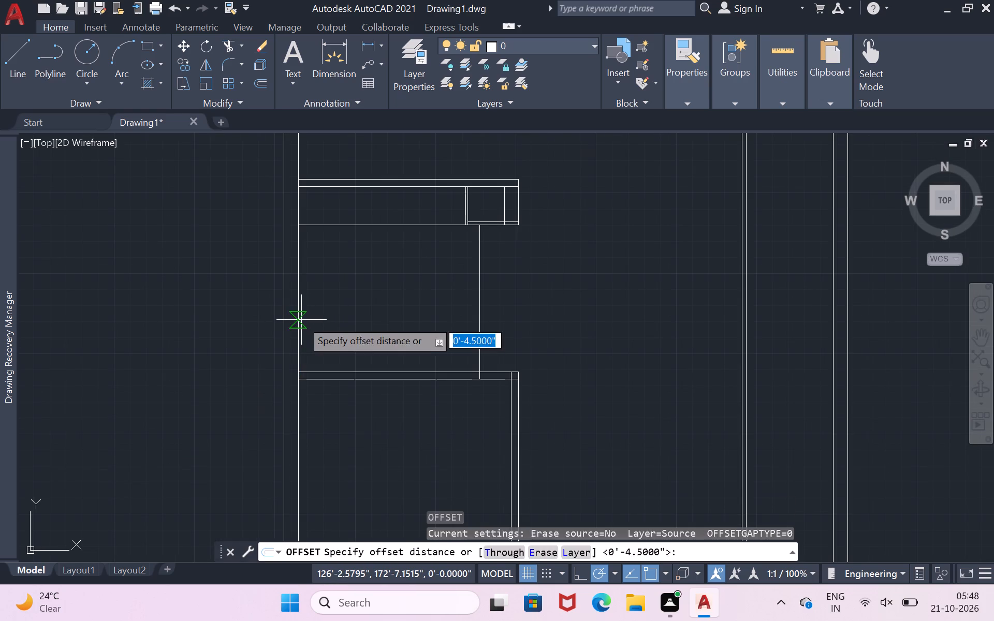
left_click_drag(301, 320, 311, 315)
key("2")
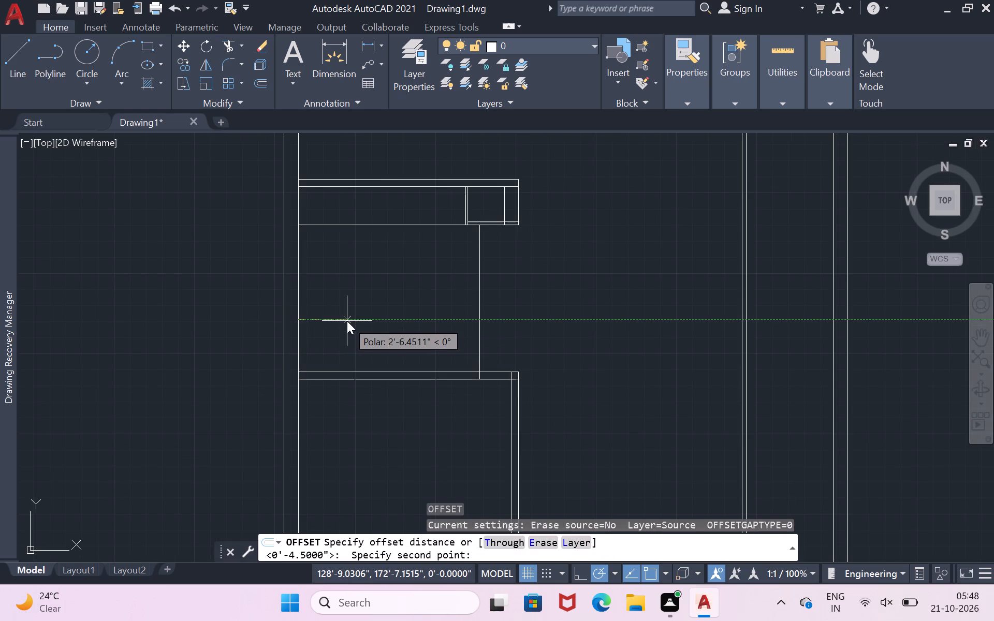
key("apostrophe")
key("Return")
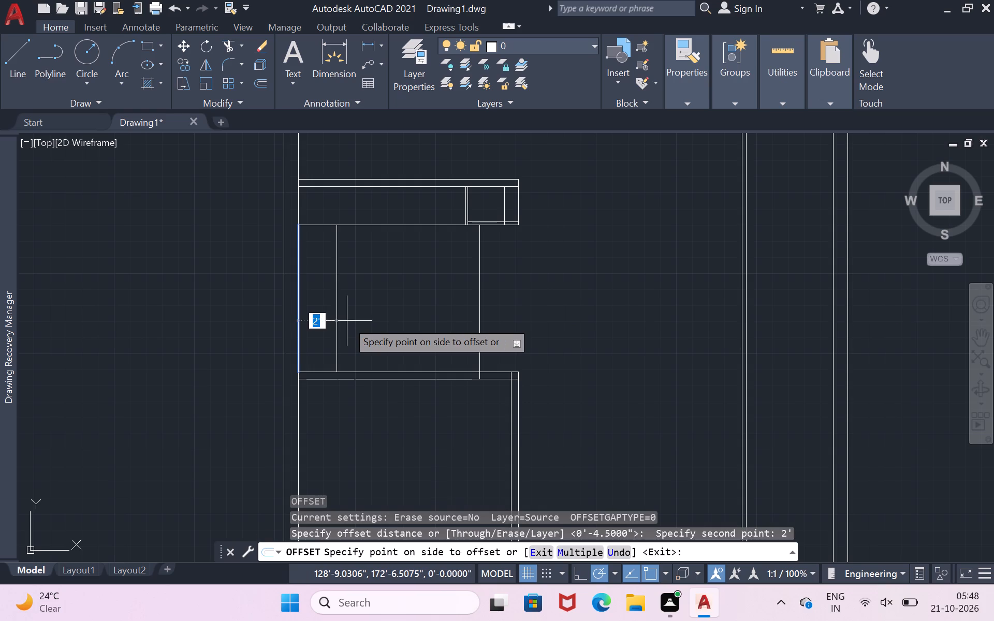
left_click(347, 321)
left_click(363, 369)
left_click(371, 319)
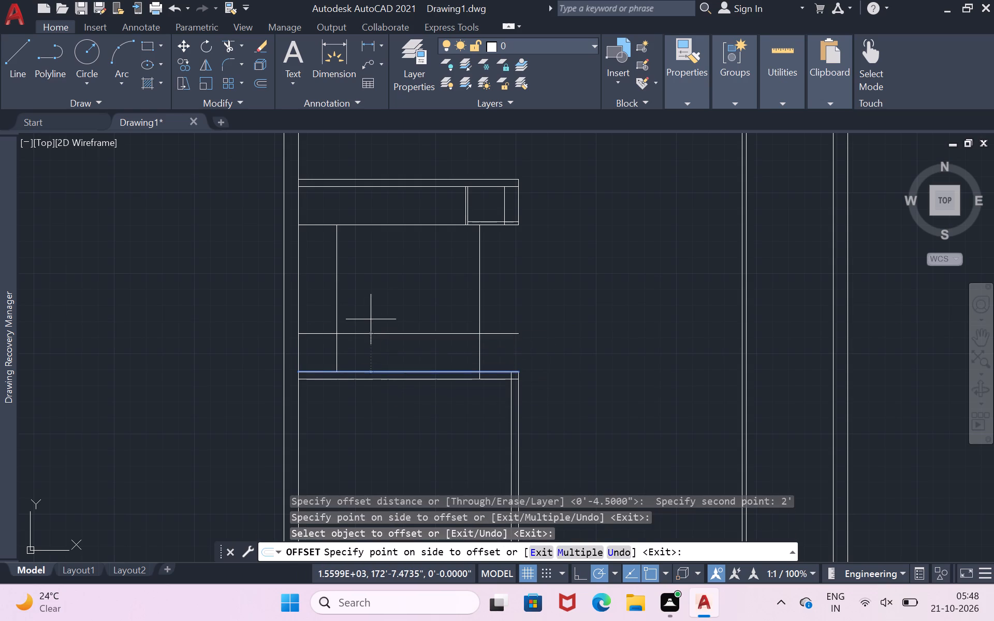
key("Return")
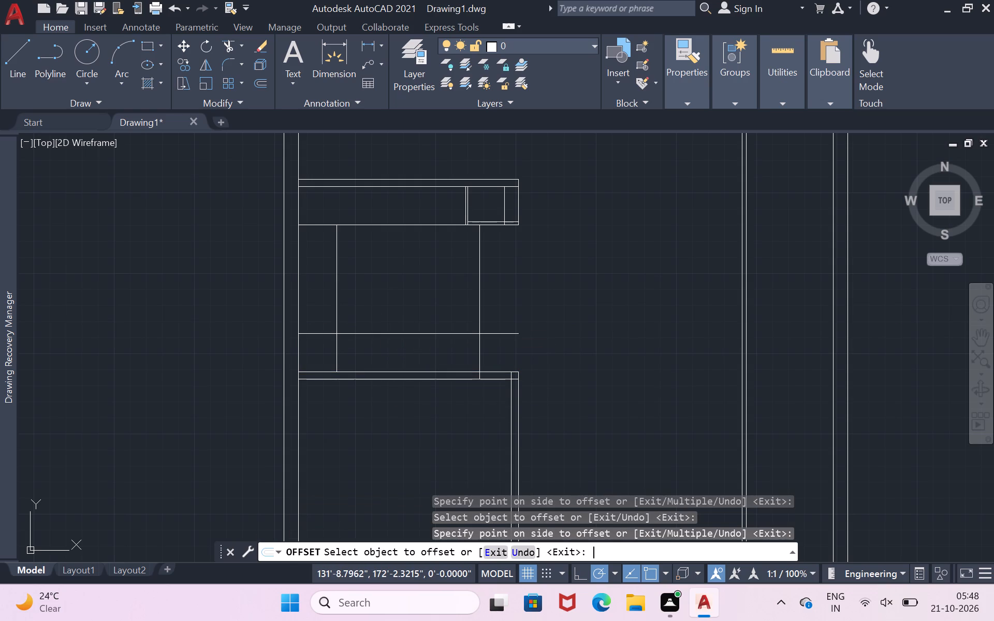
Trim the short horizontal piece between the two close vertical lines beside the upper box, and the vertical line running inside the box.
type("tr")
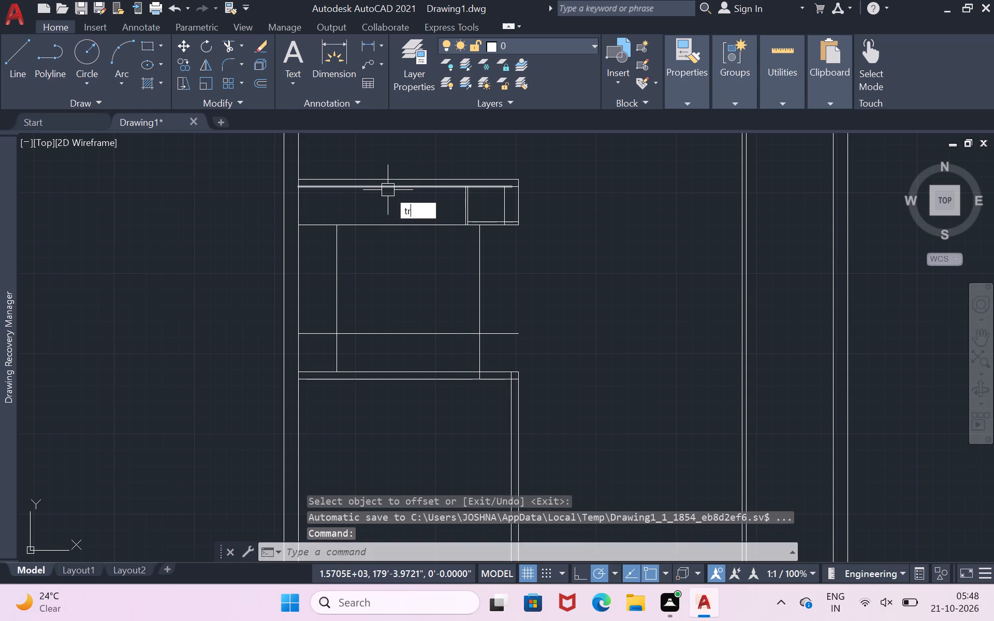
key("space")
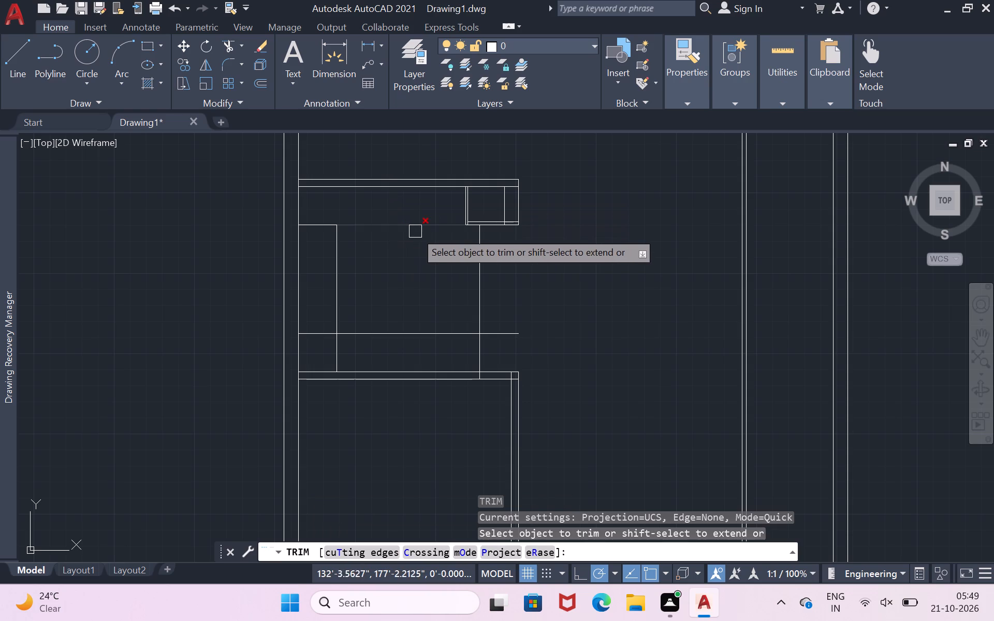
scroll(465, 226, "up", 5)
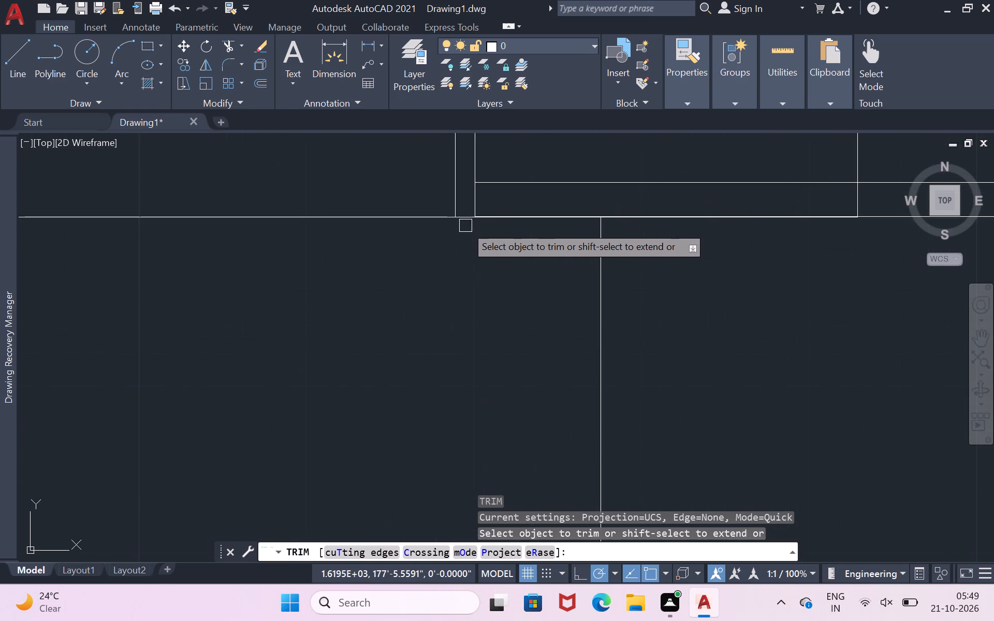
scroll(465, 226, "up", 3)
left_click(467, 190)
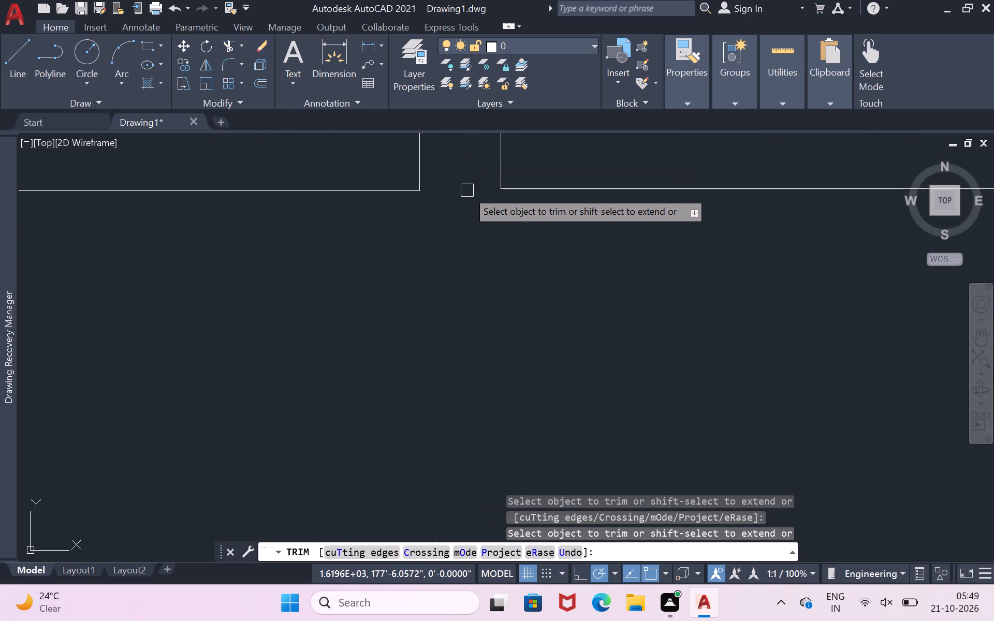
scroll(467, 190, "down", 6)
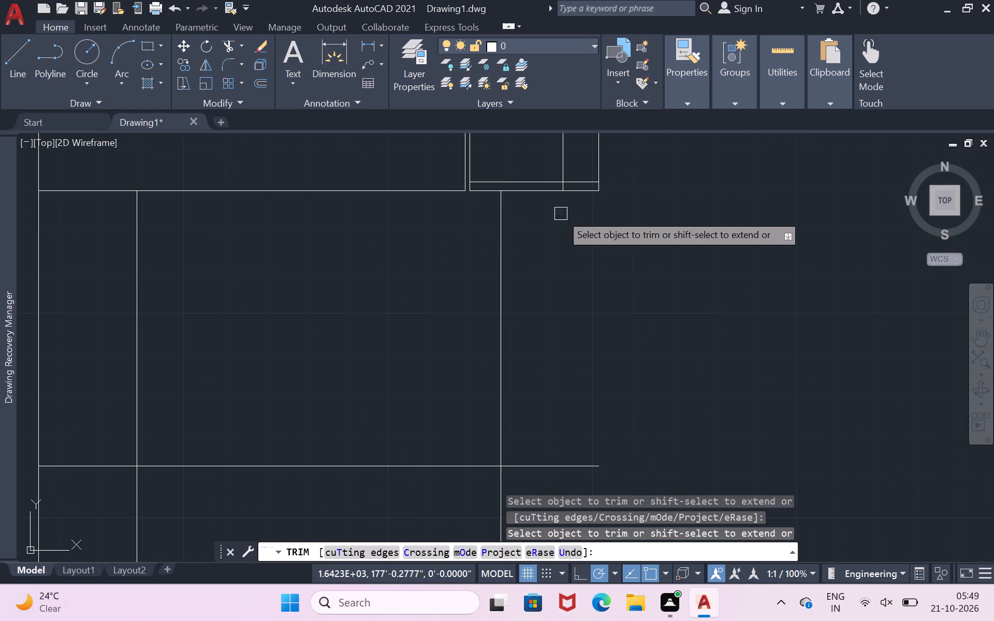
scroll(564, 186, "up", 3)
left_click(564, 186)
scroll(564, 186, "down", 3)
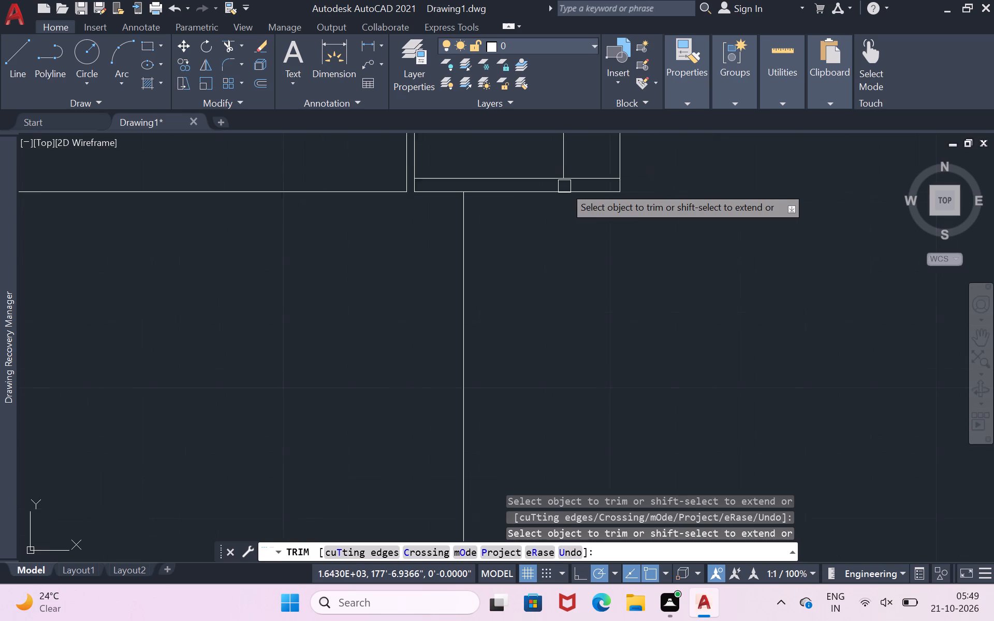
scroll(564, 186, "down", 1)
left_click(563, 154)
scroll(563, 154, "down", 2)
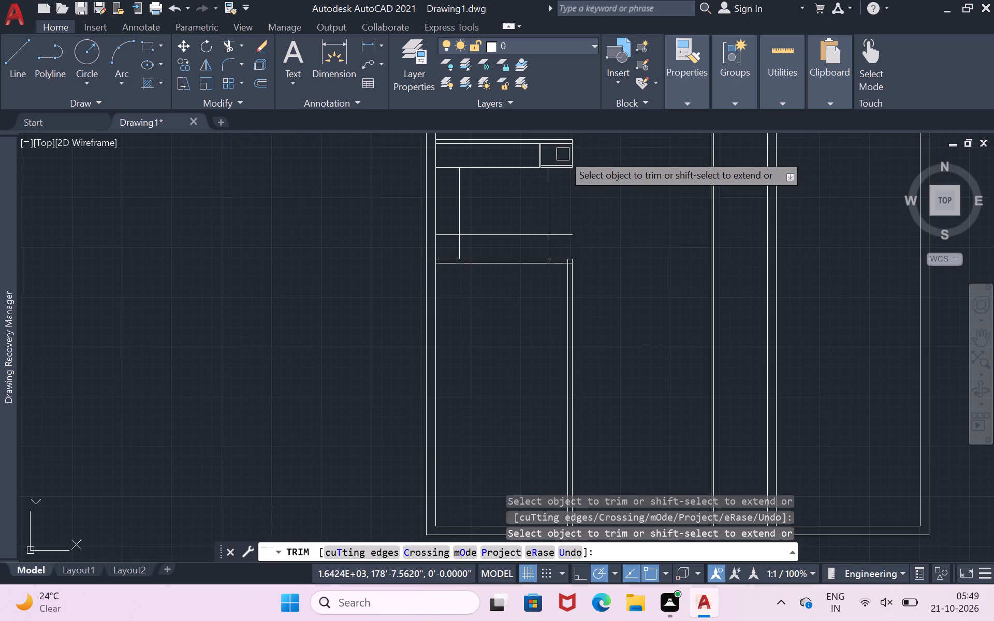
Trim the right vertical line above the horizontal offset line and the excess ends at the offsets' crossings, leaving a continuous stepped outline 2' off the walls.
scroll(536, 224, "up", 3)
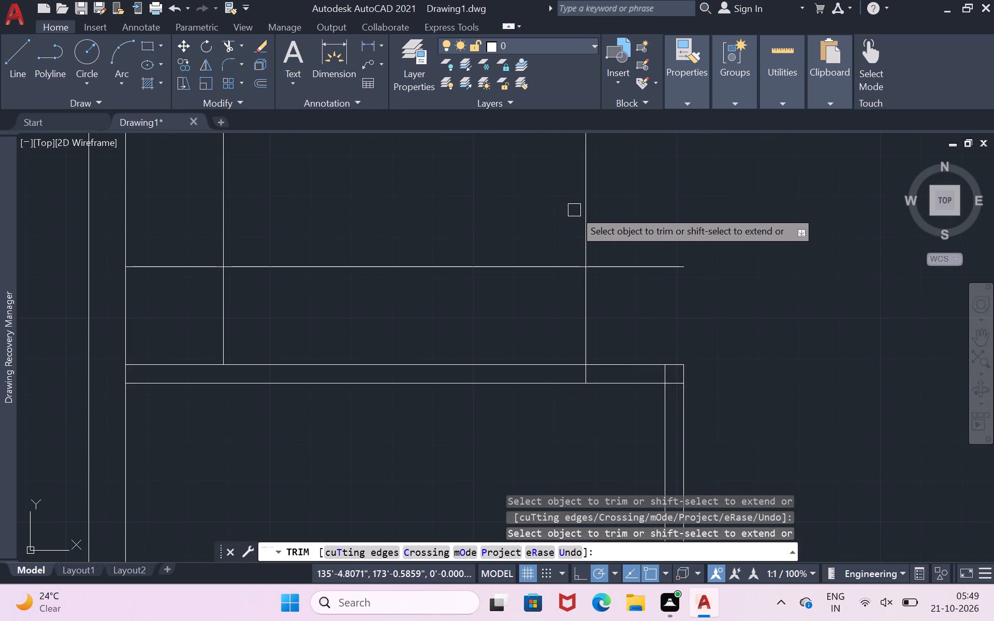
left_click(582, 219)
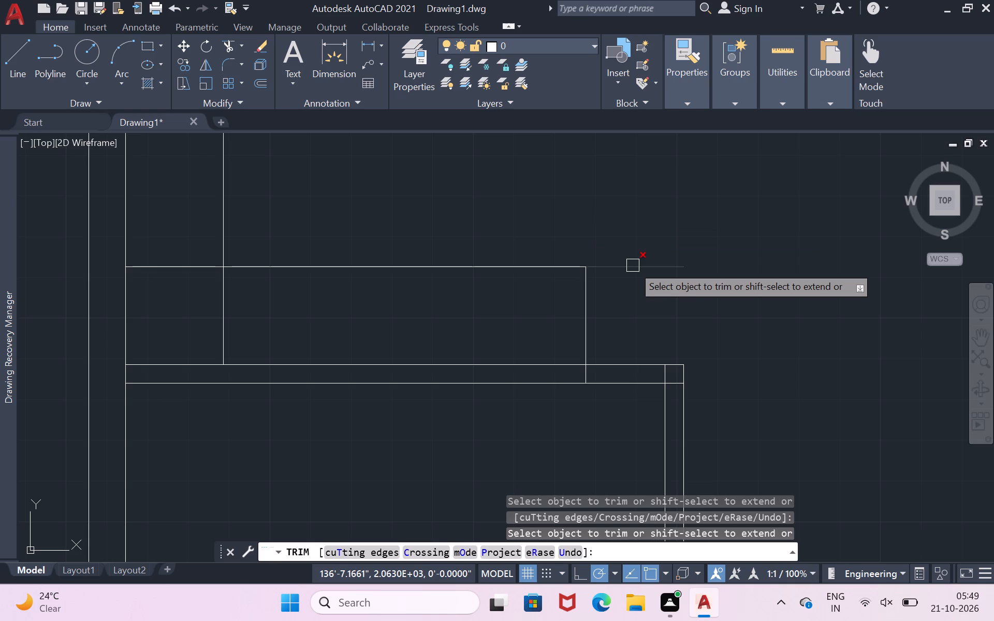
scroll(633, 254, "down", 2)
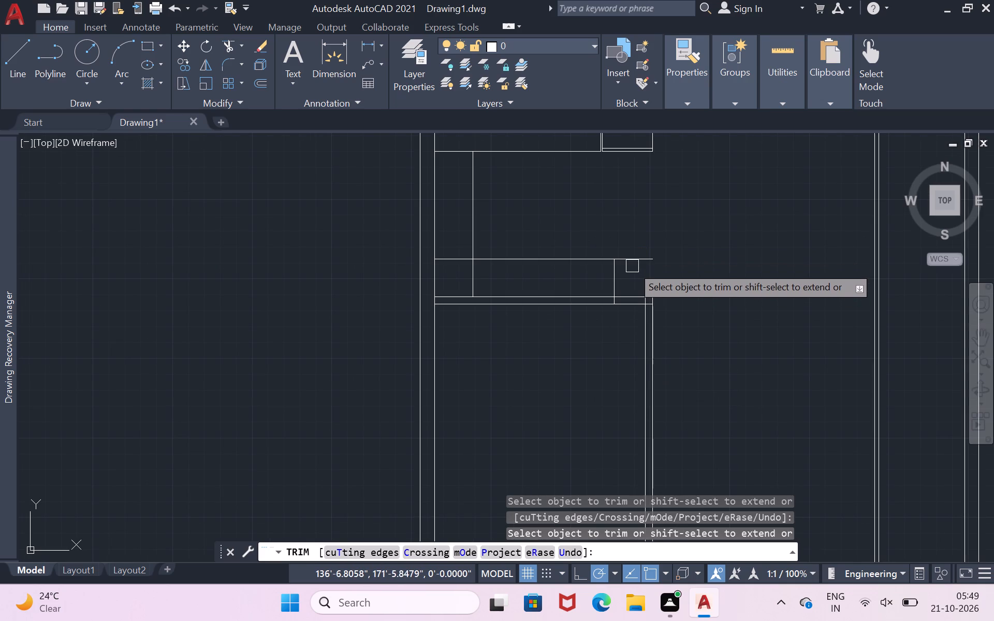
left_click(632, 262)
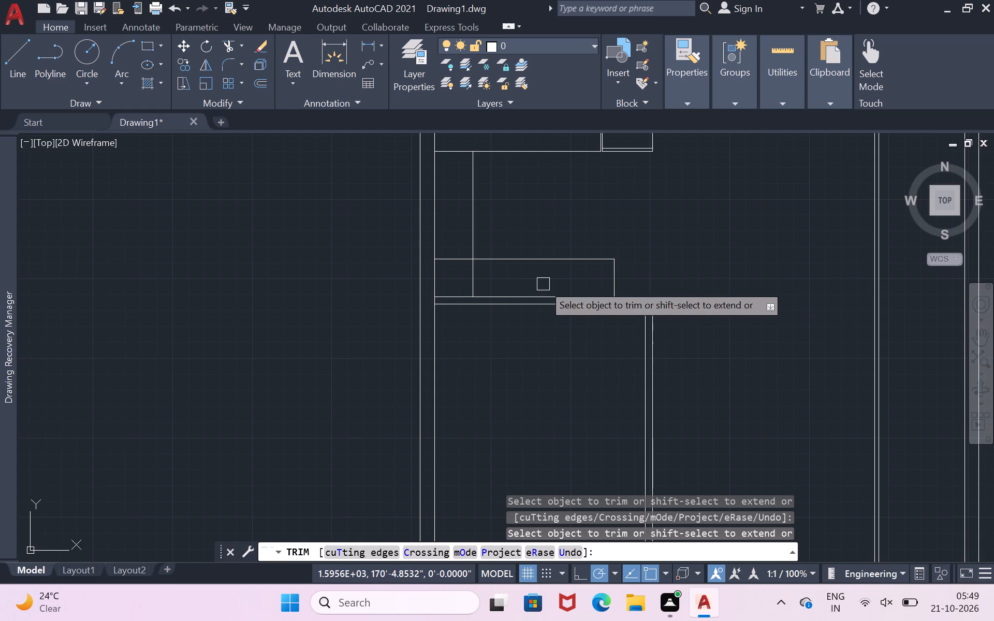
left_click(478, 277)
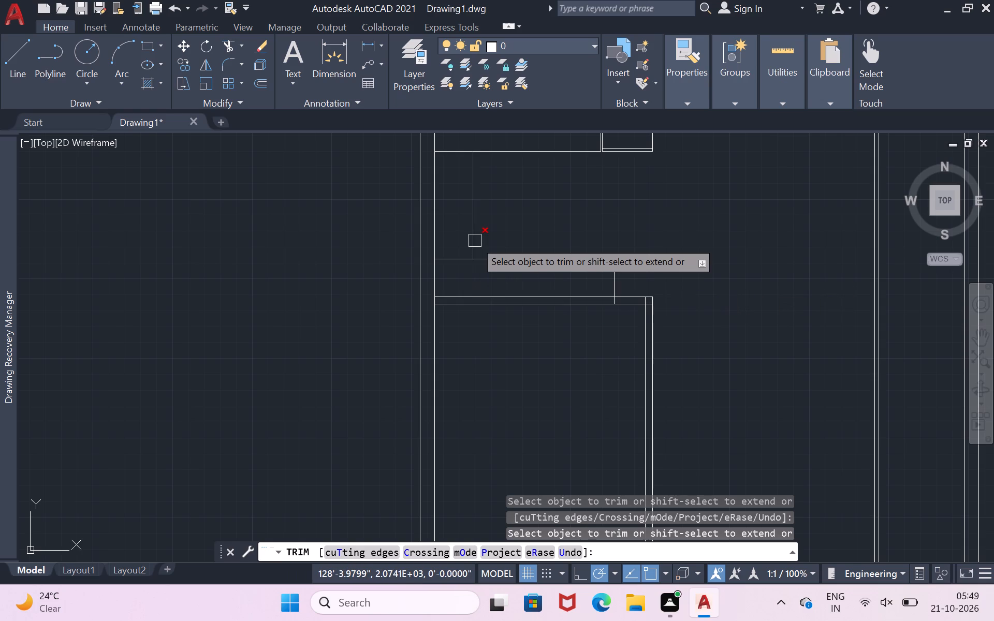
left_click(463, 255)
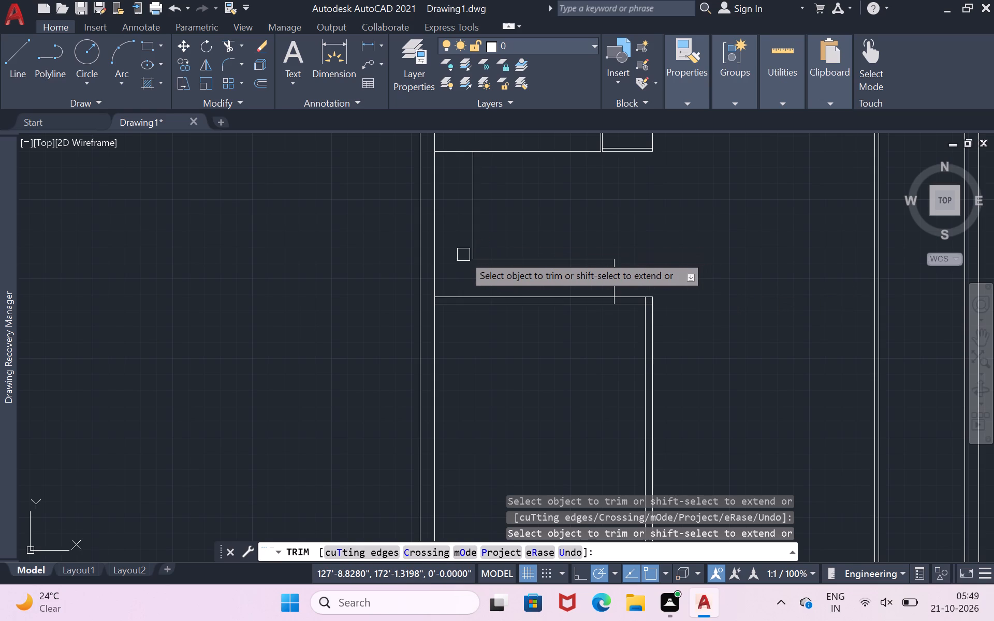
scroll(463, 252, "down", 1)
scroll(462, 193, "up", 2)
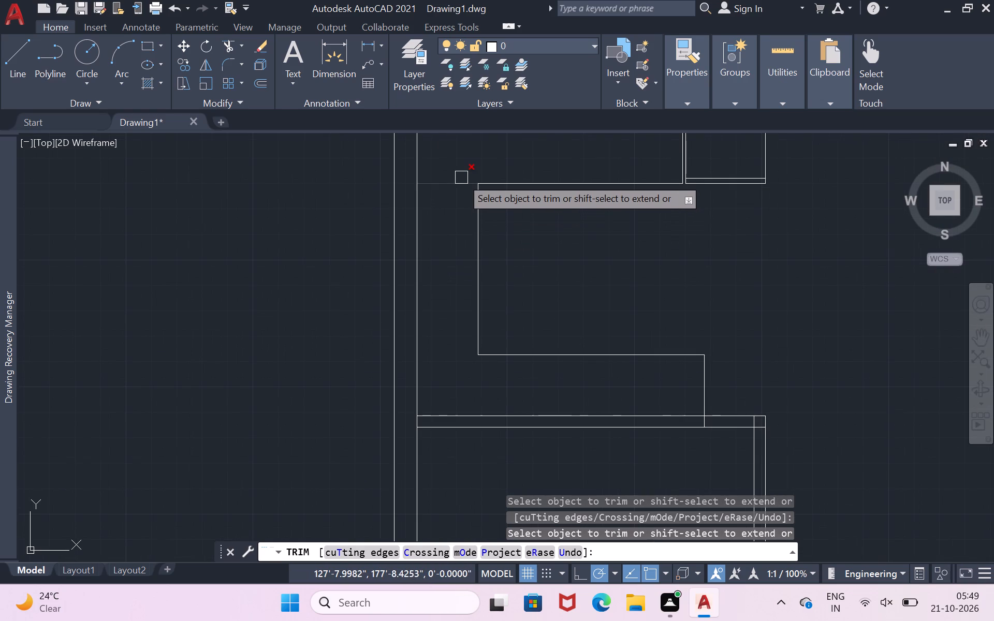
left_click(461, 178)
Draw a connected line from the outline's lower-right corner: about 2'-6" up, 4.5" right, and down to the lower partition's bottom line.
scroll(461, 178, "down", 2)
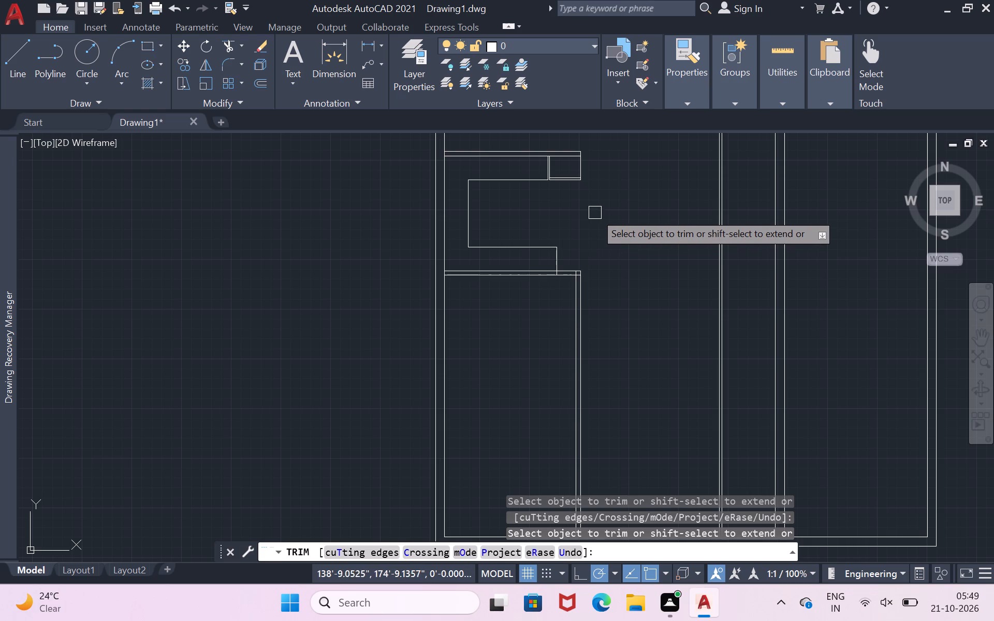
scroll(559, 215, "up", 2)
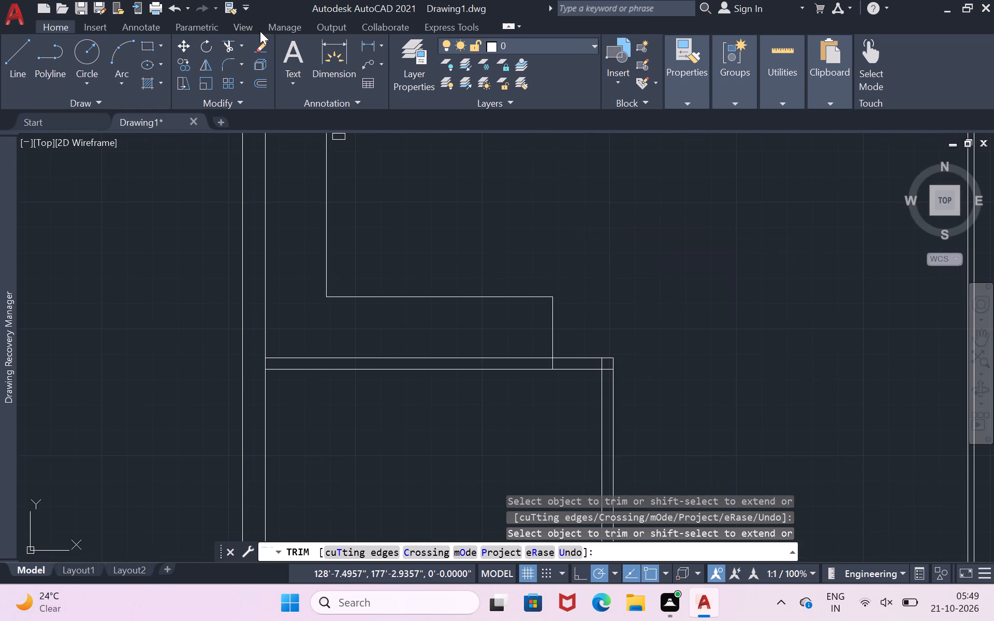
left_click(15, 75)
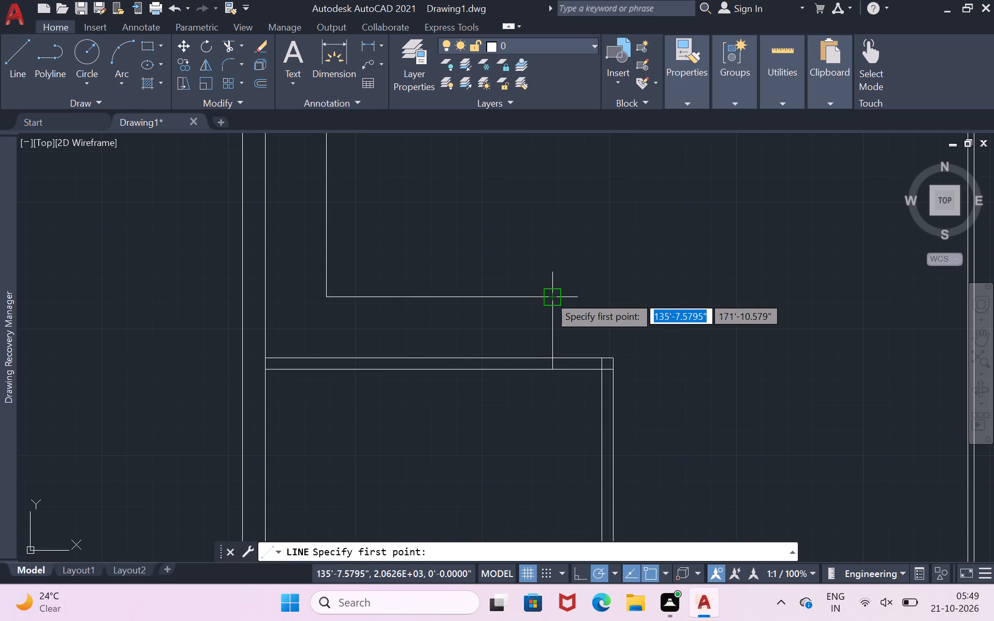
left_click_drag(549, 295, 549, 289)
scroll(548, 187, "down", 1)
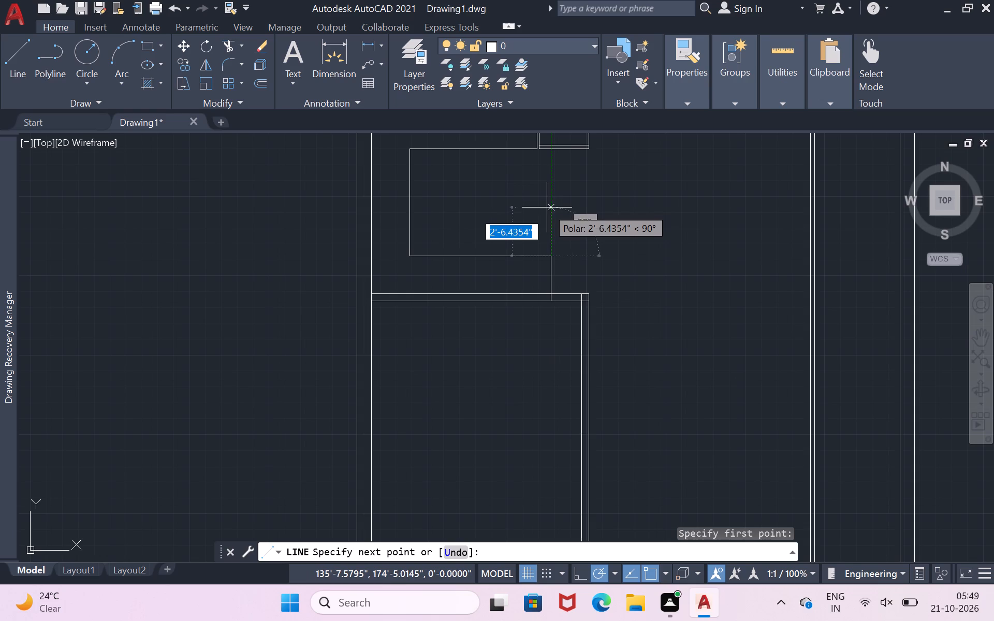
left_click(547, 207)
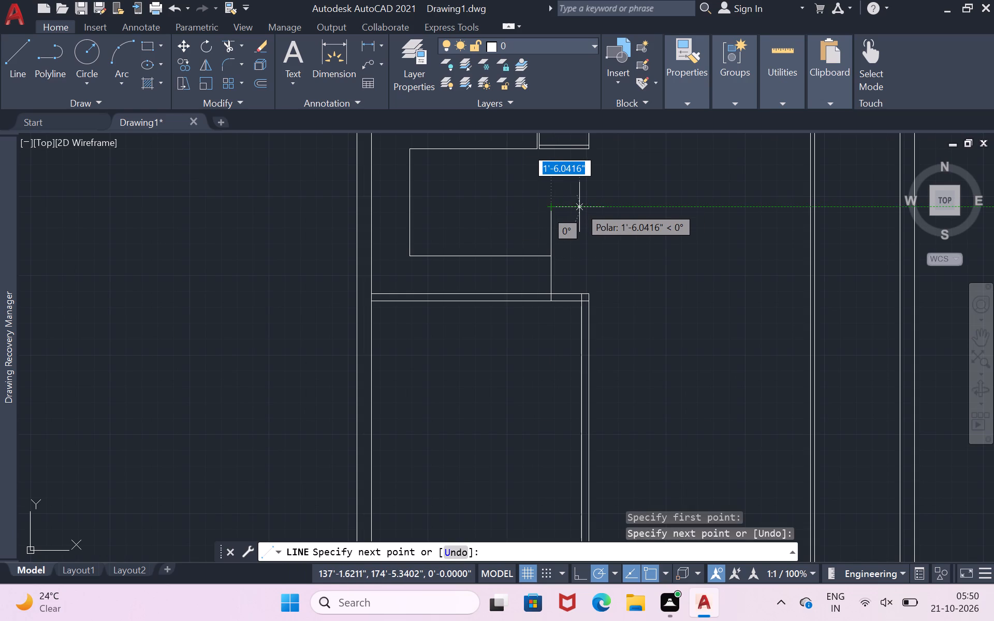
type("4.5")
key("shift+quotedbl")
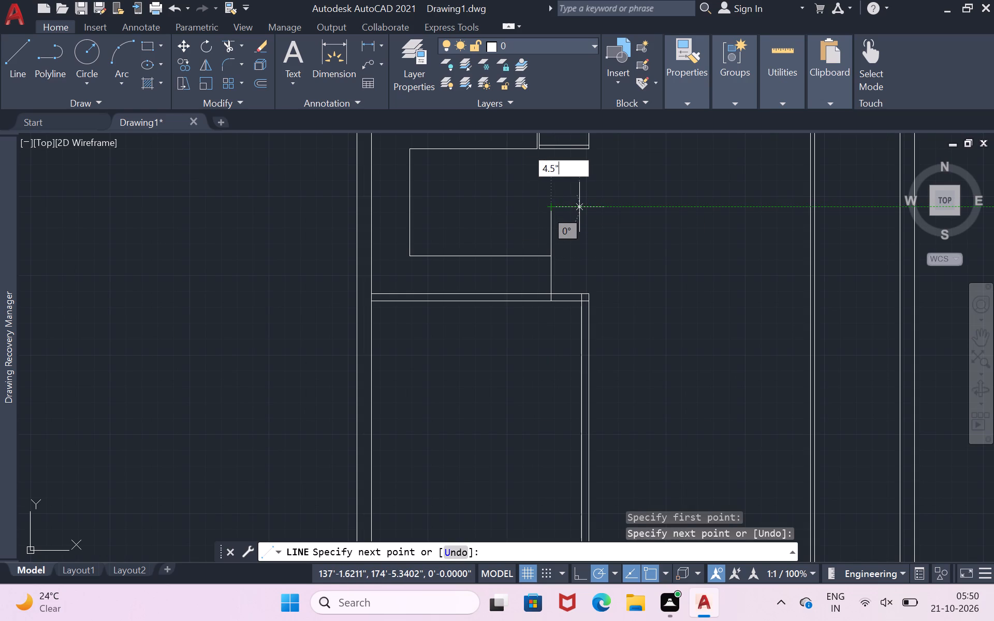
key("Return")
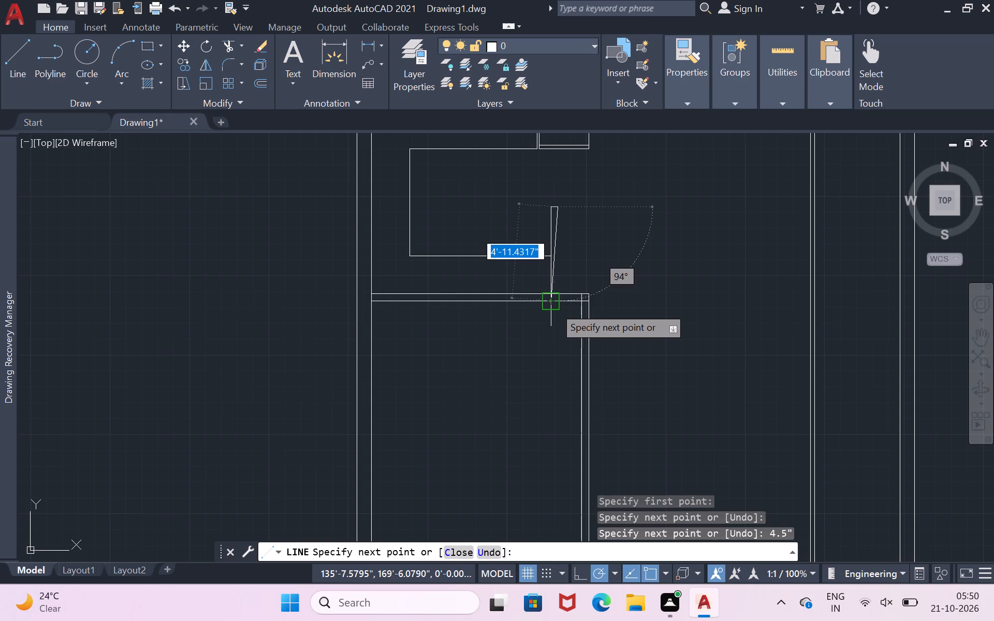
scroll(554, 306, "up", 3)
left_click(566, 283)
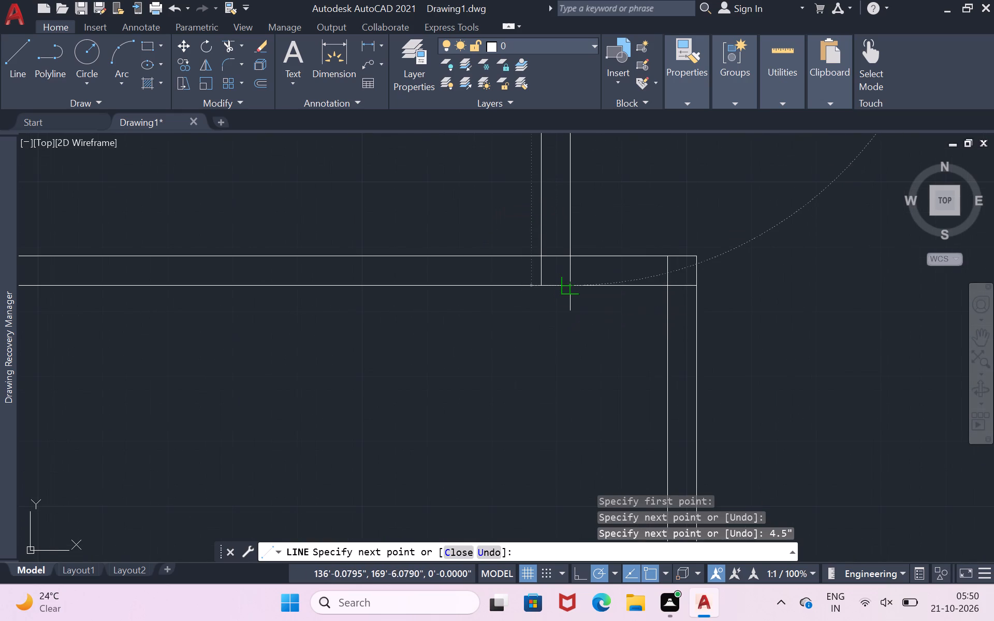
key("Return")
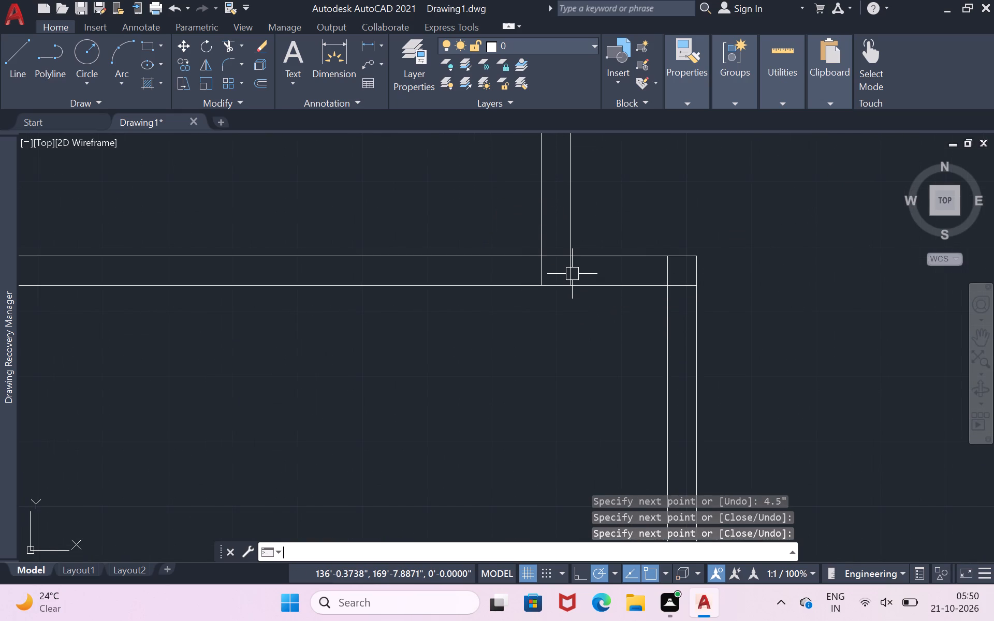
Trim the lower partition's upper line between the new wall's two faces and both faces' ends inside the partition, opening the junction.
left_click(225, 48)
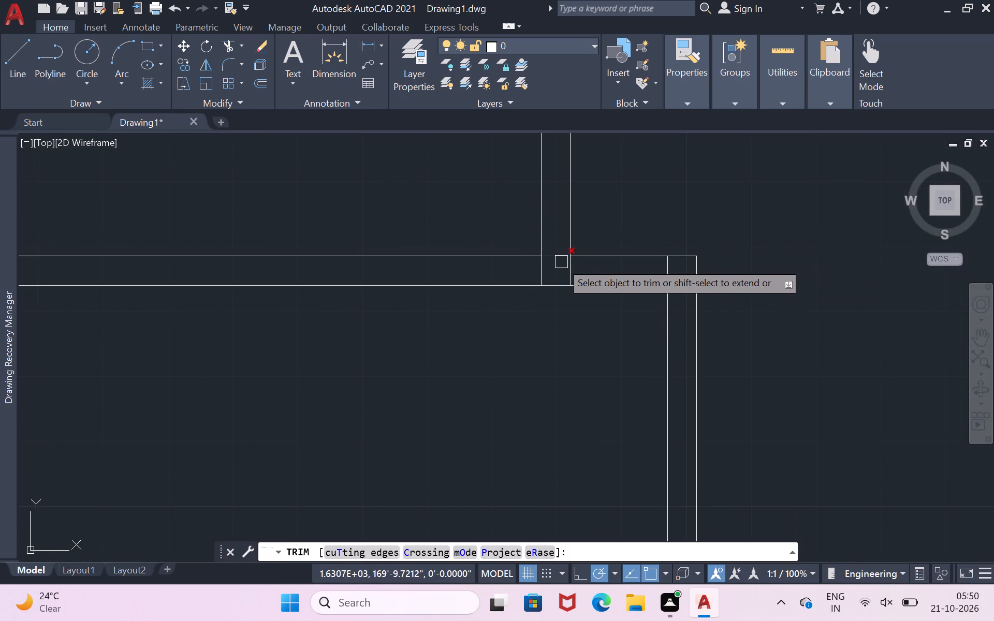
left_click(560, 260)
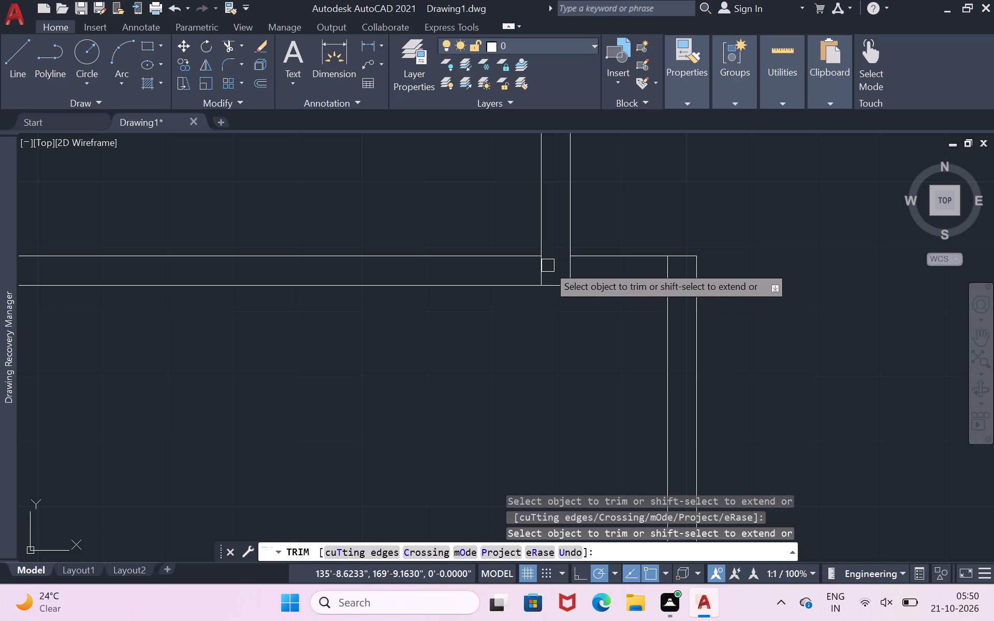
left_click(548, 265)
left_click(533, 274)
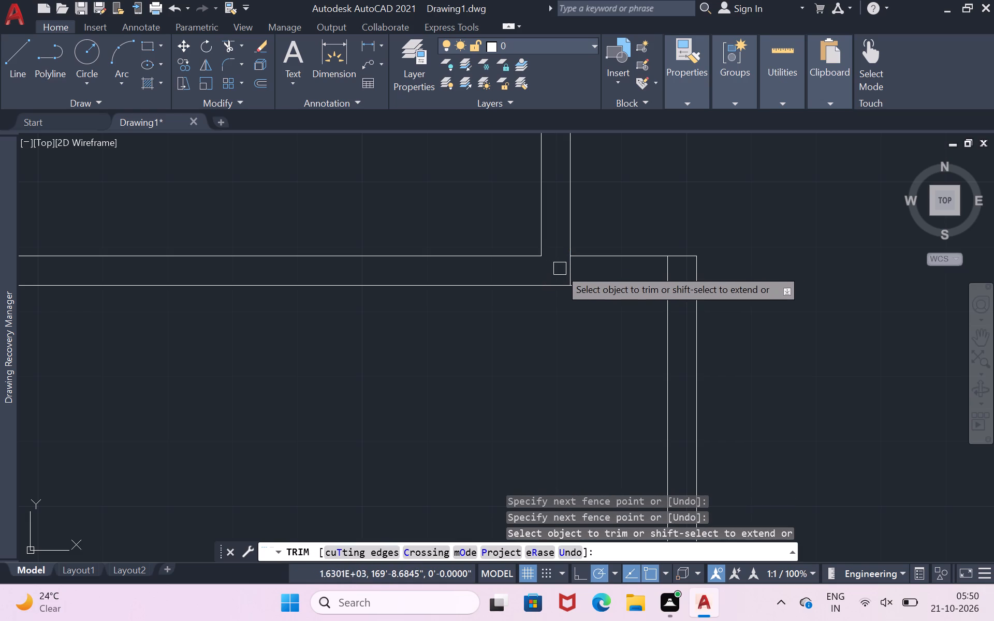
left_click(570, 269)
scroll(570, 269, "down", 3)
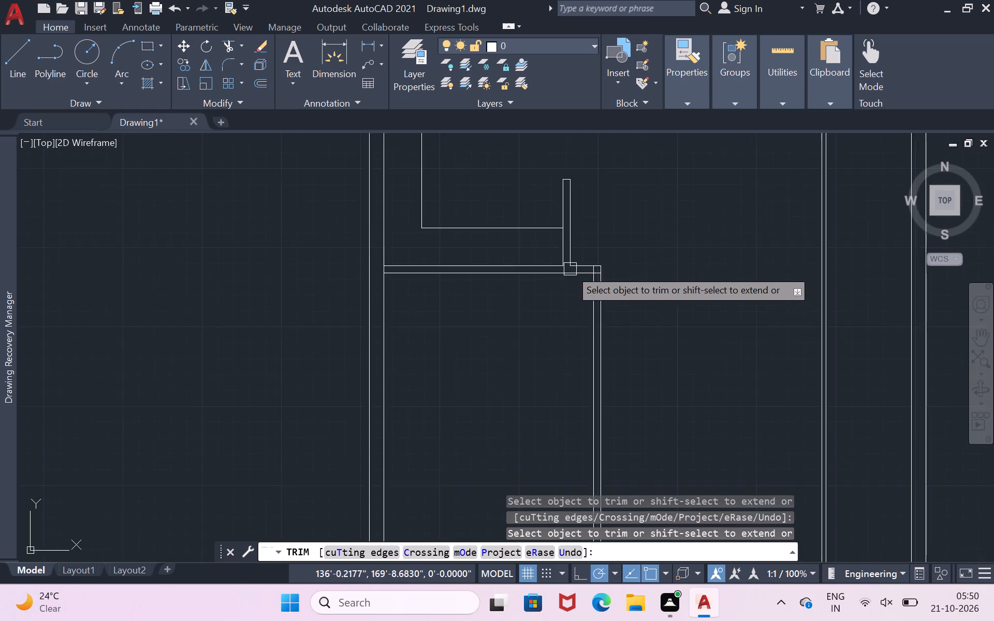
scroll(570, 269, "down", 1)
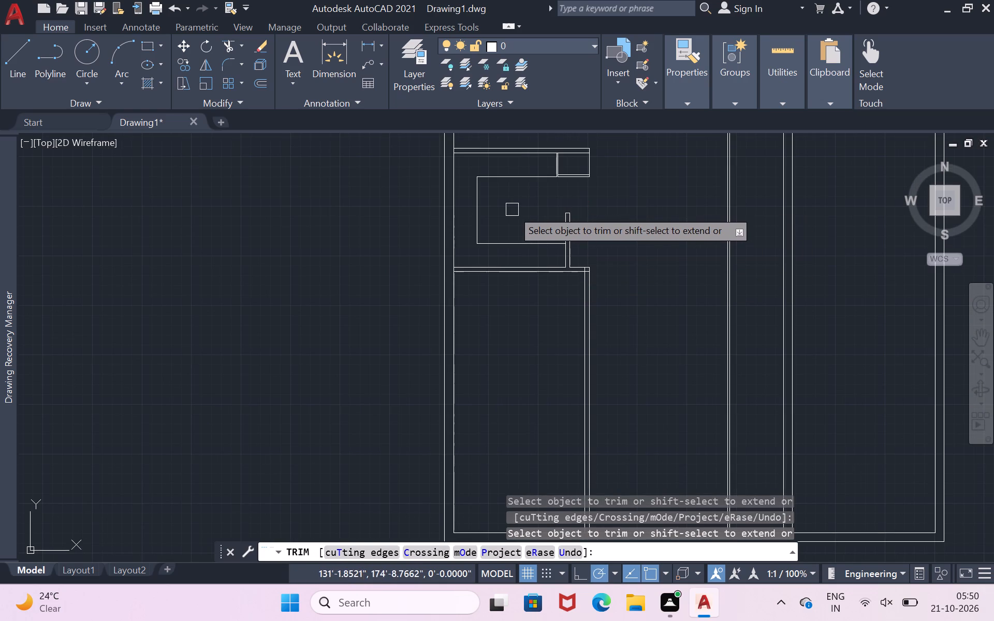
key("Return")
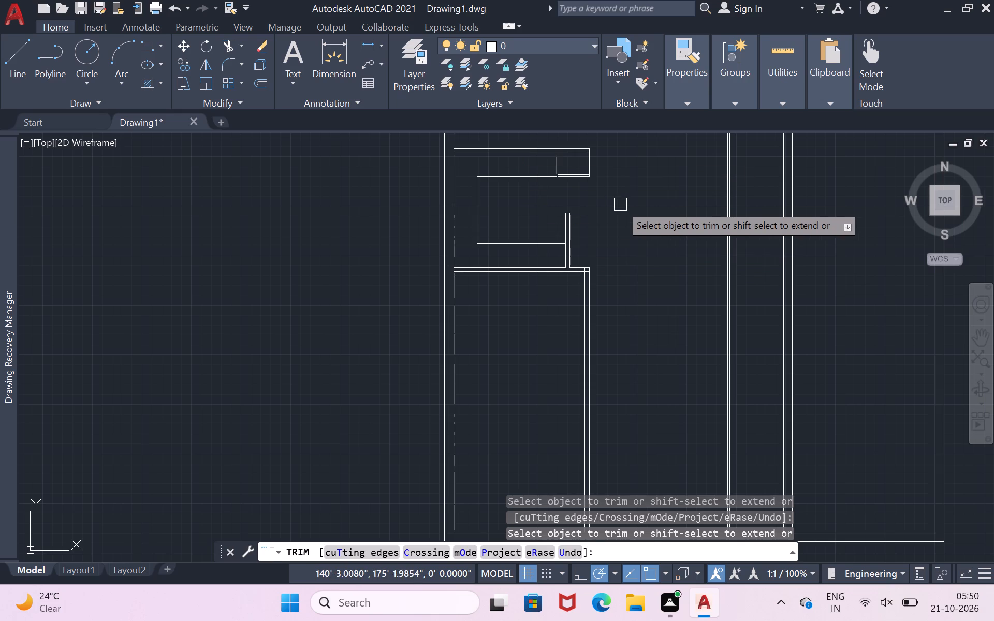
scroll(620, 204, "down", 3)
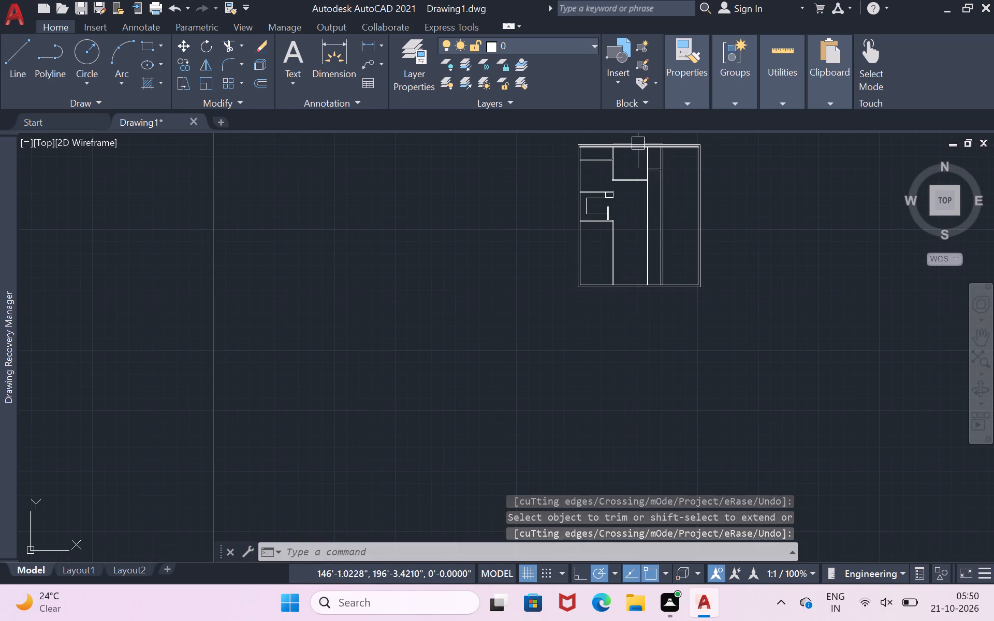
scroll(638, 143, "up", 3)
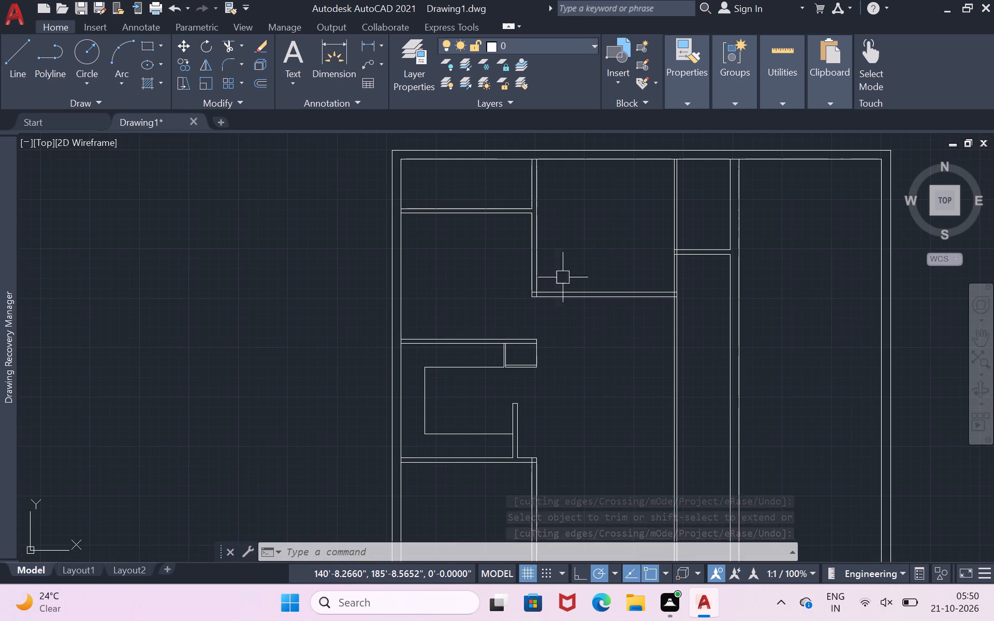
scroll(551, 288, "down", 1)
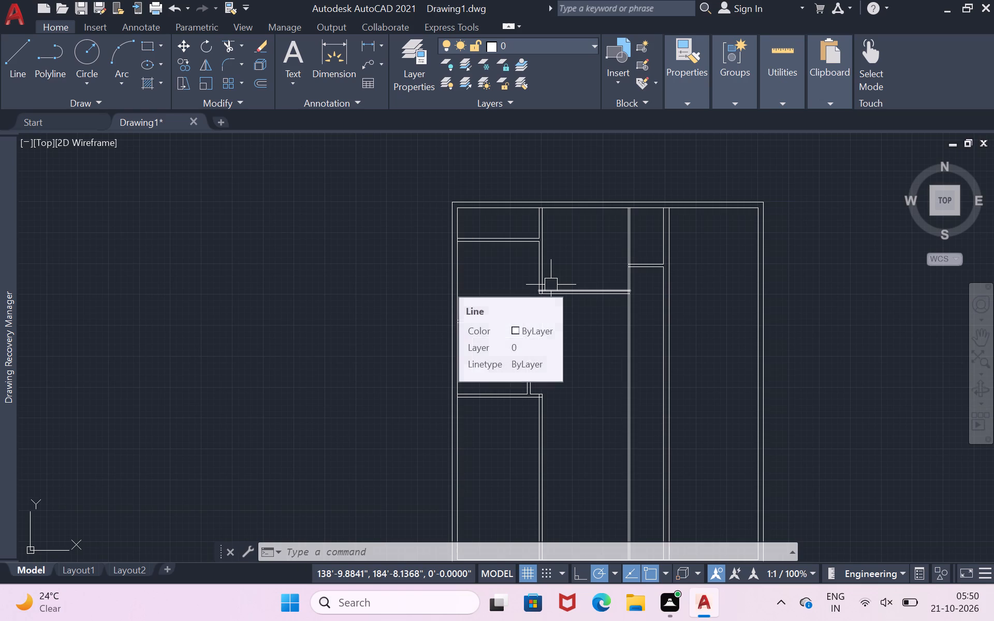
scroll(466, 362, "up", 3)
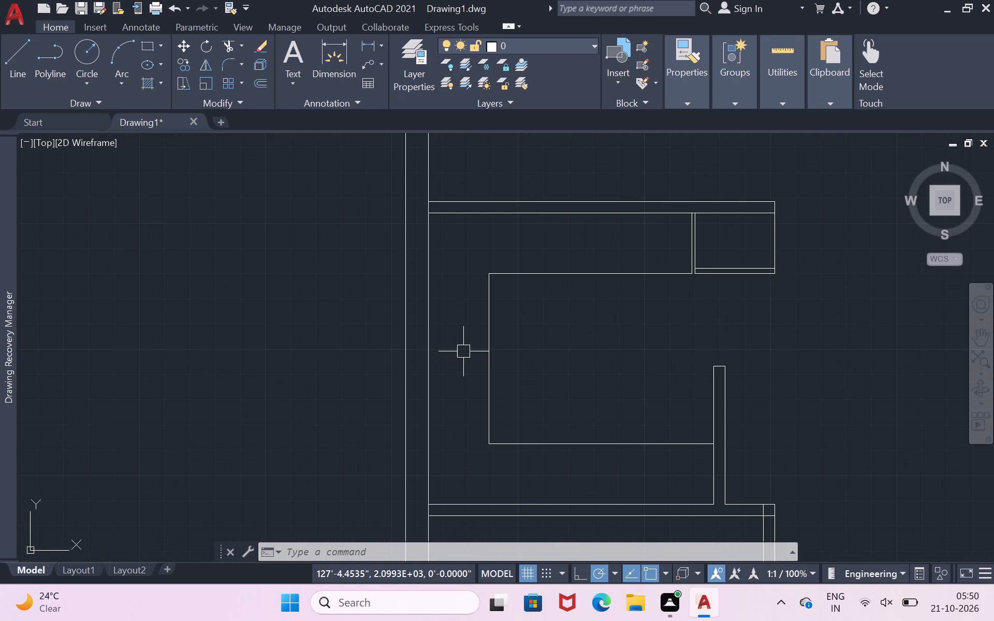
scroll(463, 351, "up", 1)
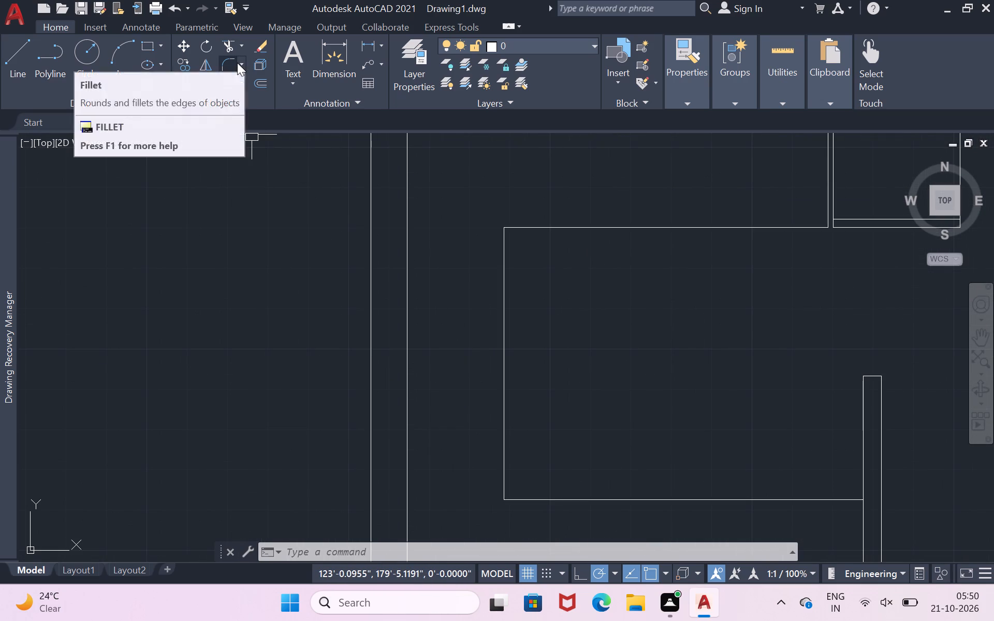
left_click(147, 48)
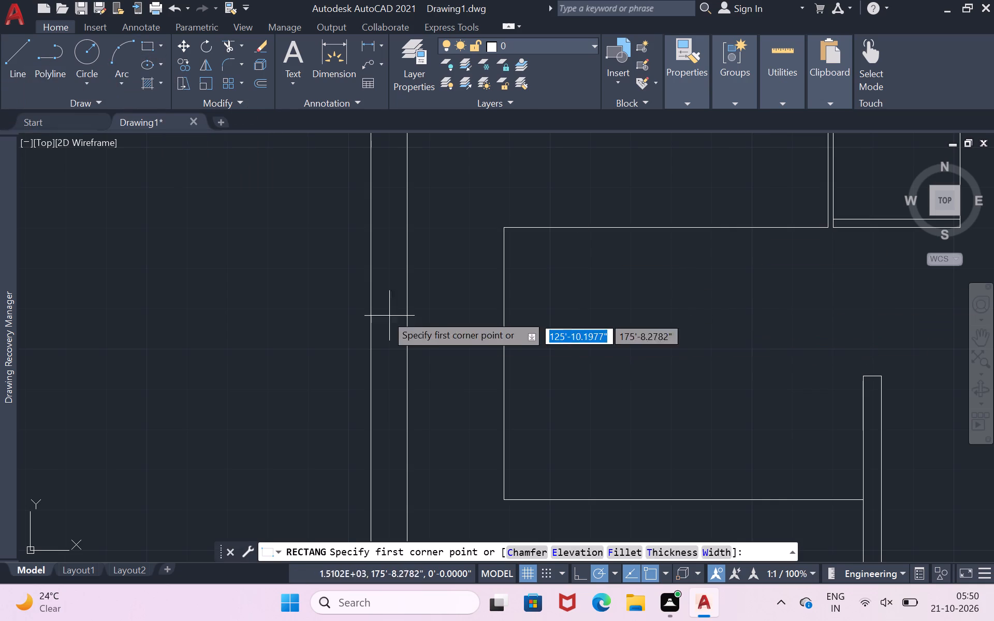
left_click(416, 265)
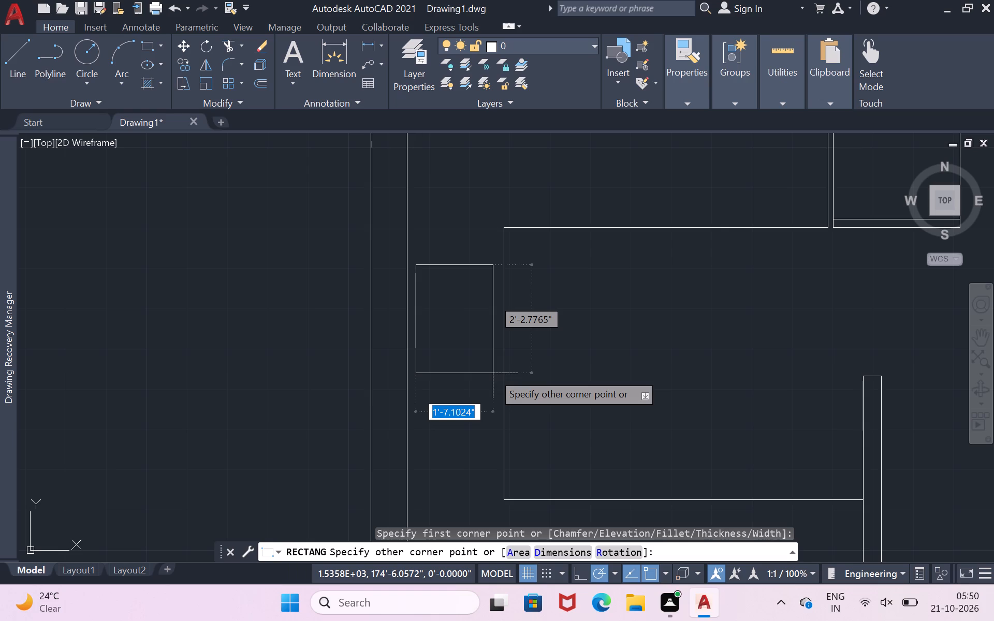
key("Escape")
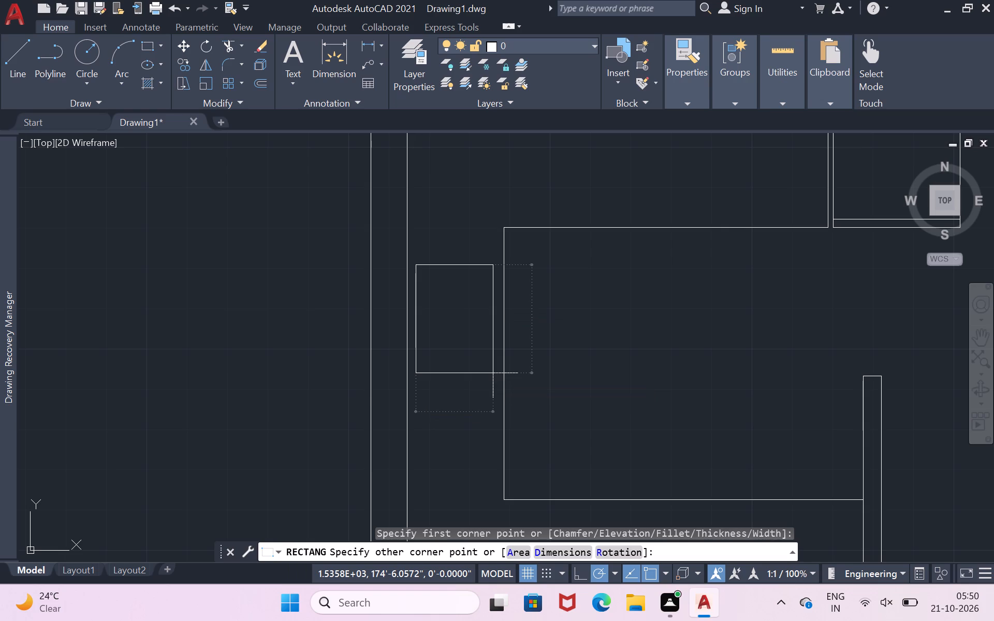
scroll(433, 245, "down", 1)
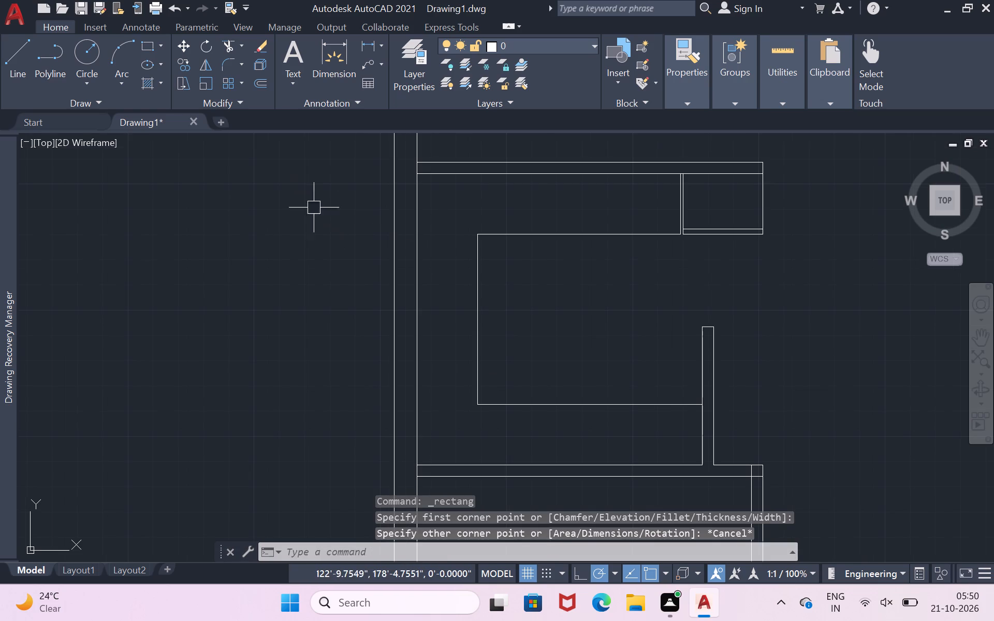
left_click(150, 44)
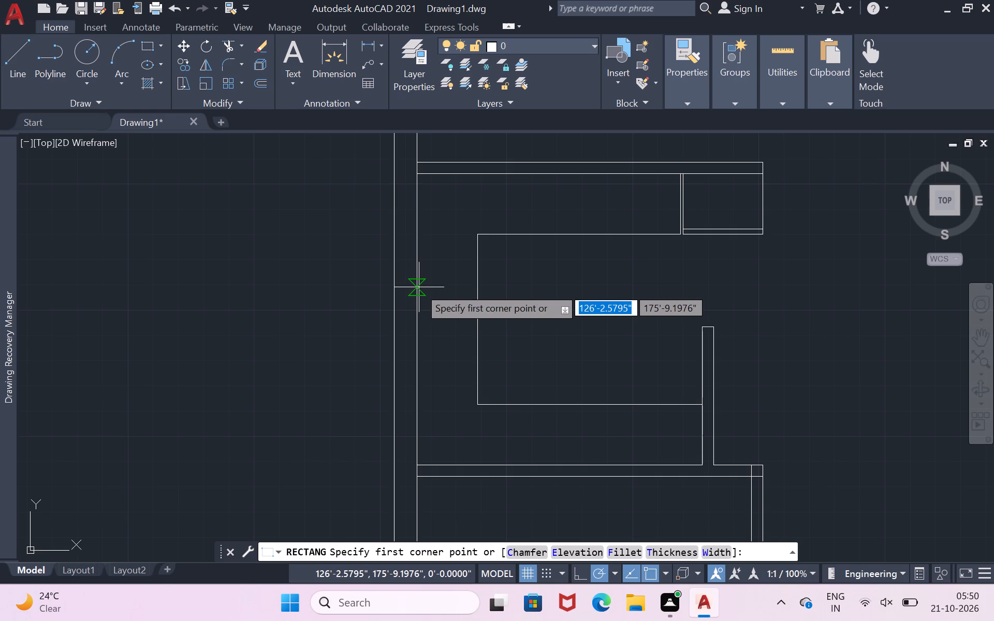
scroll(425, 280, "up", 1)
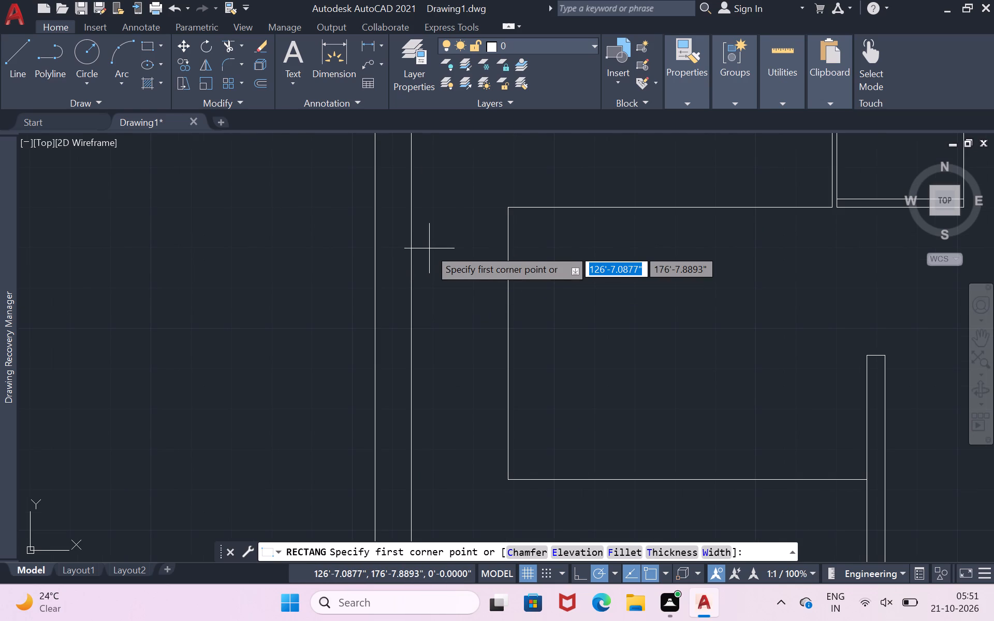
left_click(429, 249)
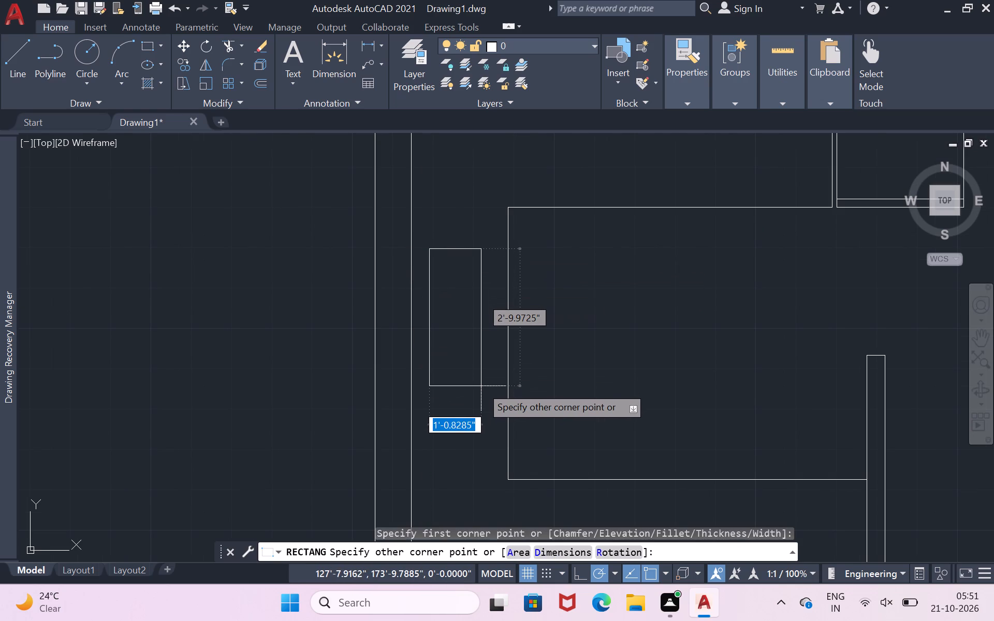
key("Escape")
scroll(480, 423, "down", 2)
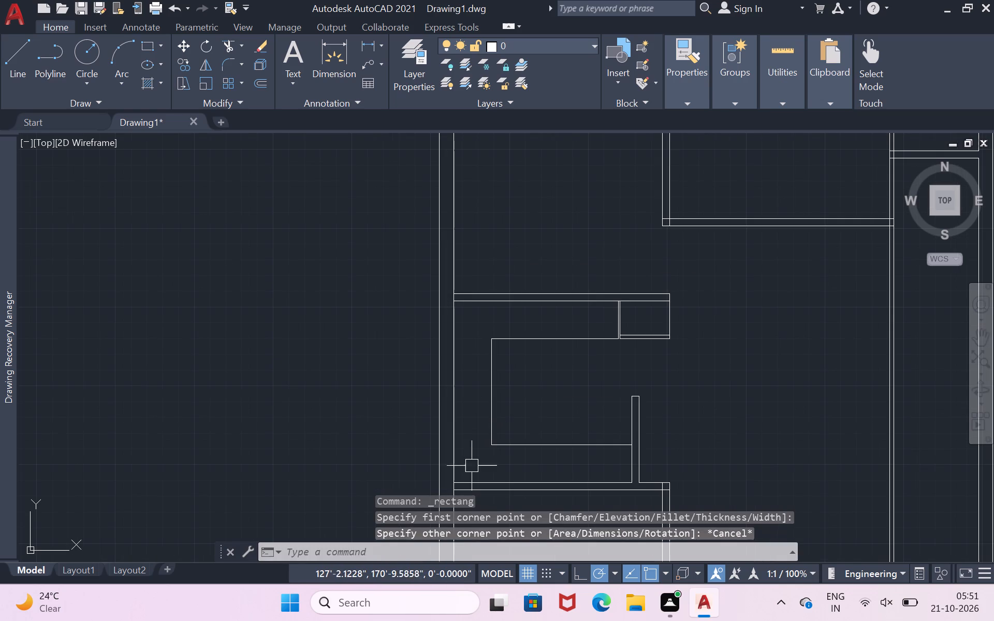
Draw a rectangle about 1'-8" wide by 2'-2" high between the left outer wall's inner face and the stepped outline's vertical line.
scroll(480, 492, "up", 2)
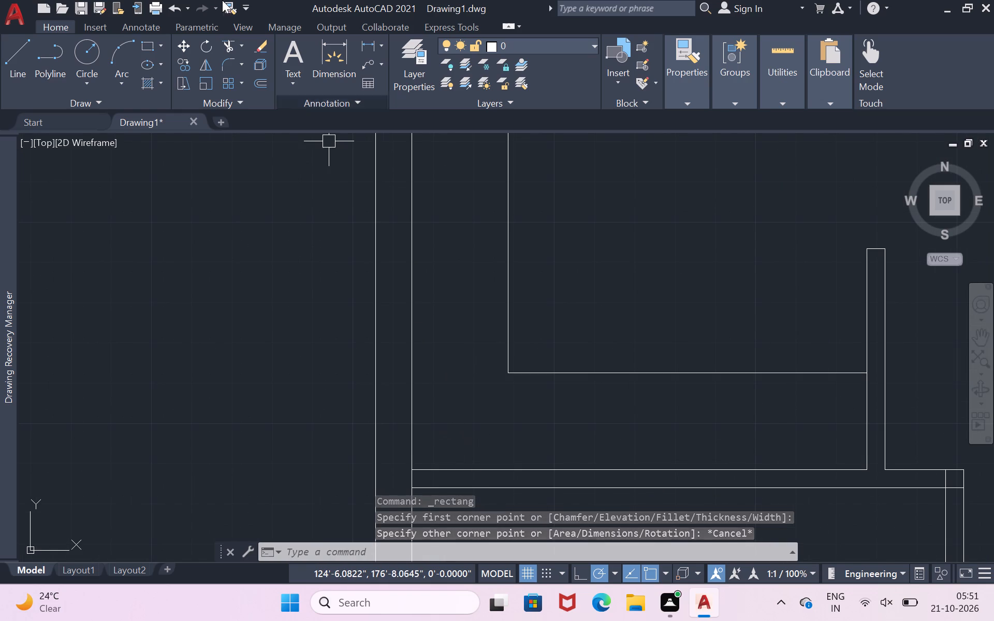
left_click(153, 45)
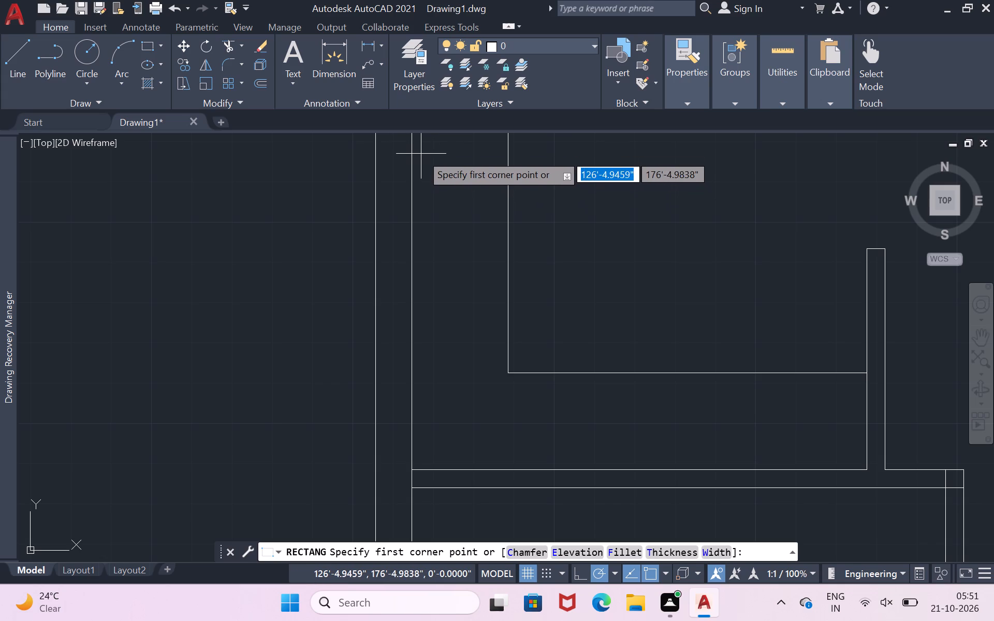
left_click(419, 152)
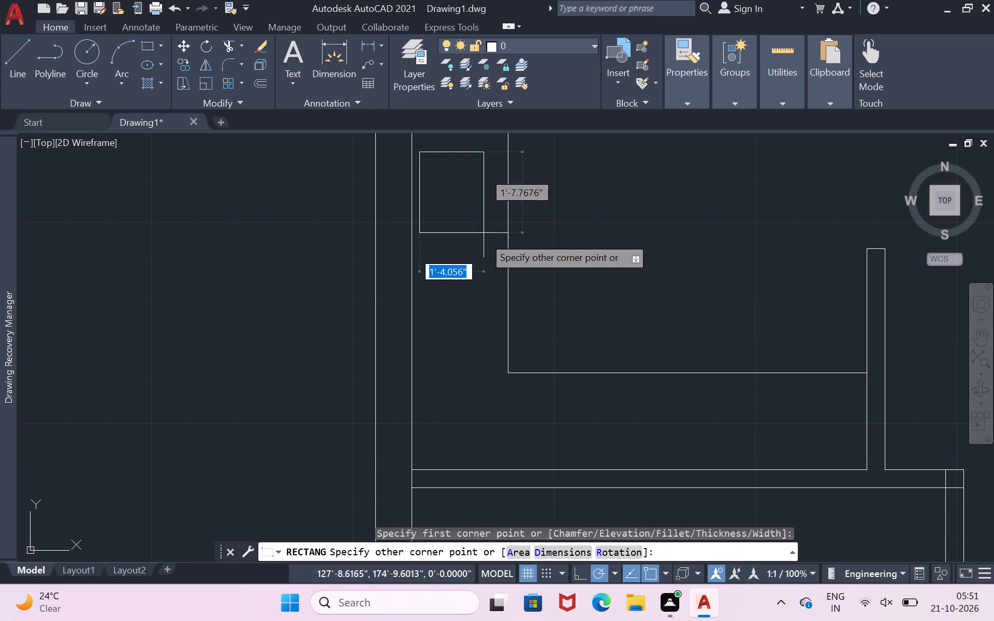
left_click(502, 257)
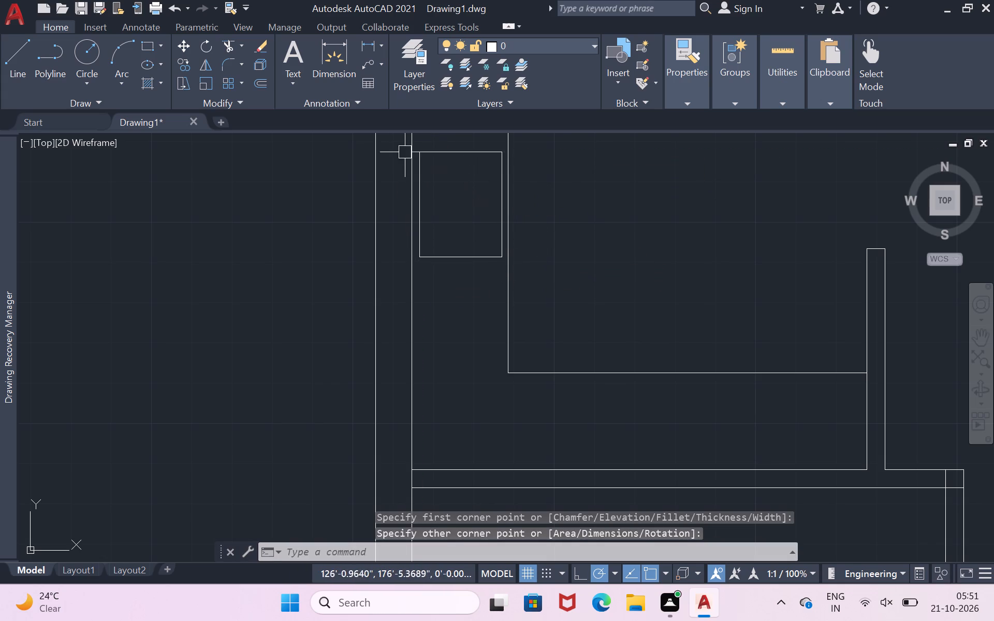
Draw a second rectangle about 1'-6" wide by 1'-11" high inside the fixture rectangle, leaving a narrow border all round.
scroll(478, 242, "down", 1)
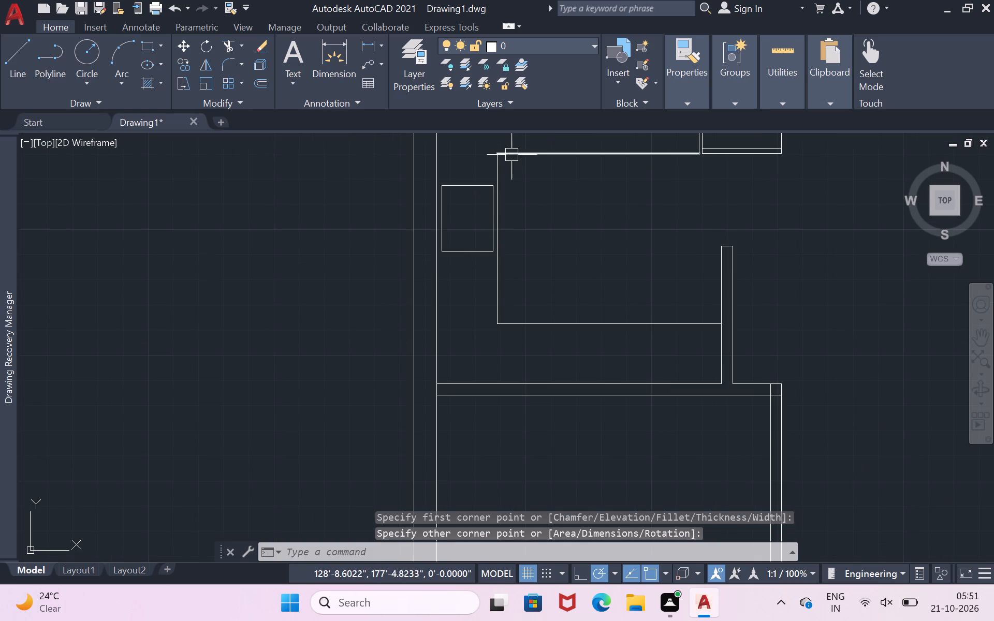
scroll(509, 149, "up", 2)
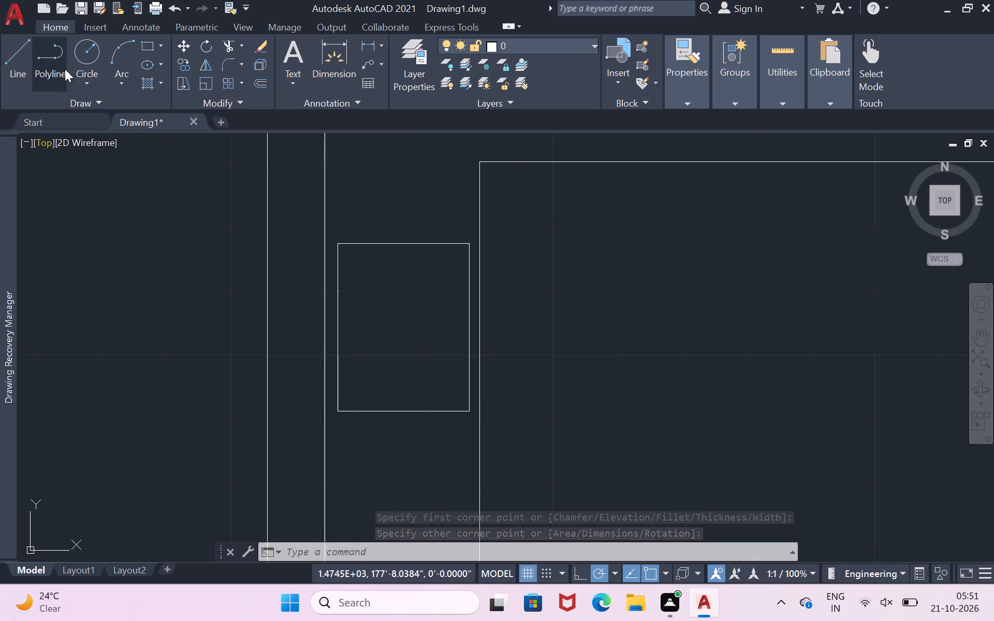
left_click(141, 49)
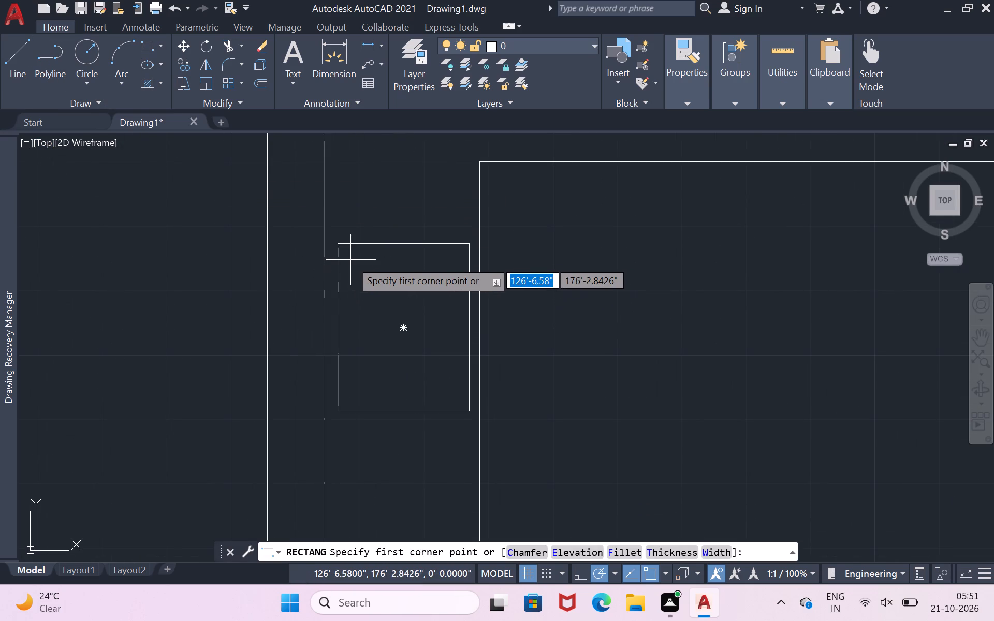
scroll(350, 260, "up", 2)
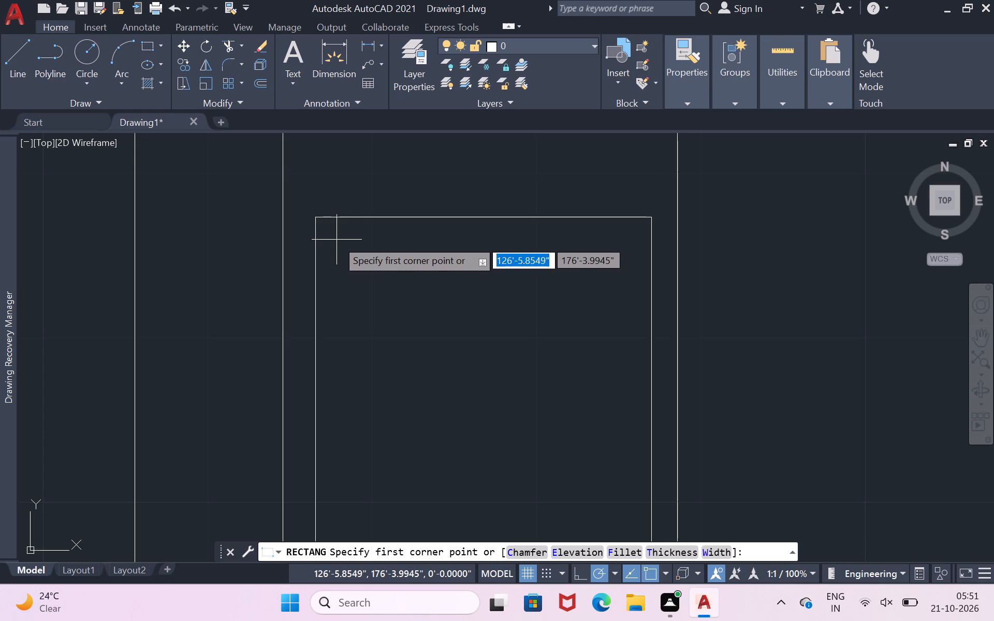
left_click(337, 240)
scroll(401, 357, "down", 3)
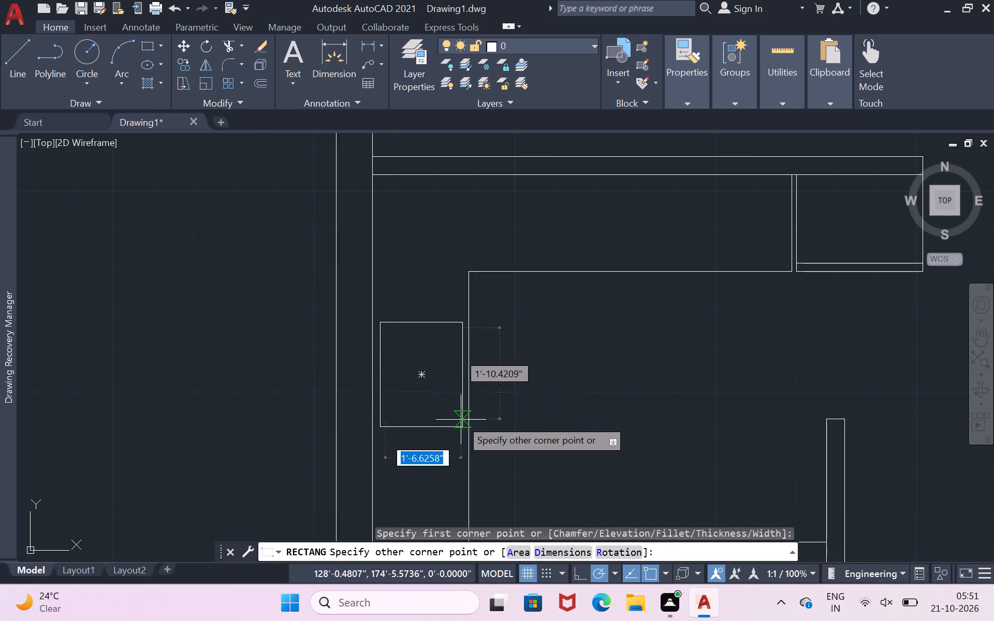
scroll(460, 418, "up", 3)
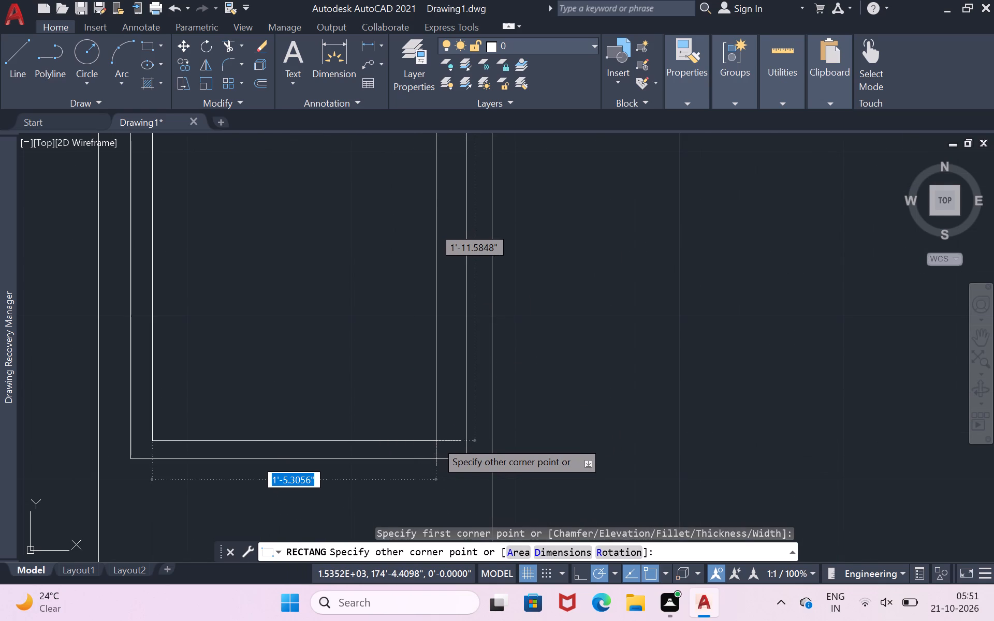
scroll(436, 441, "down", 1)
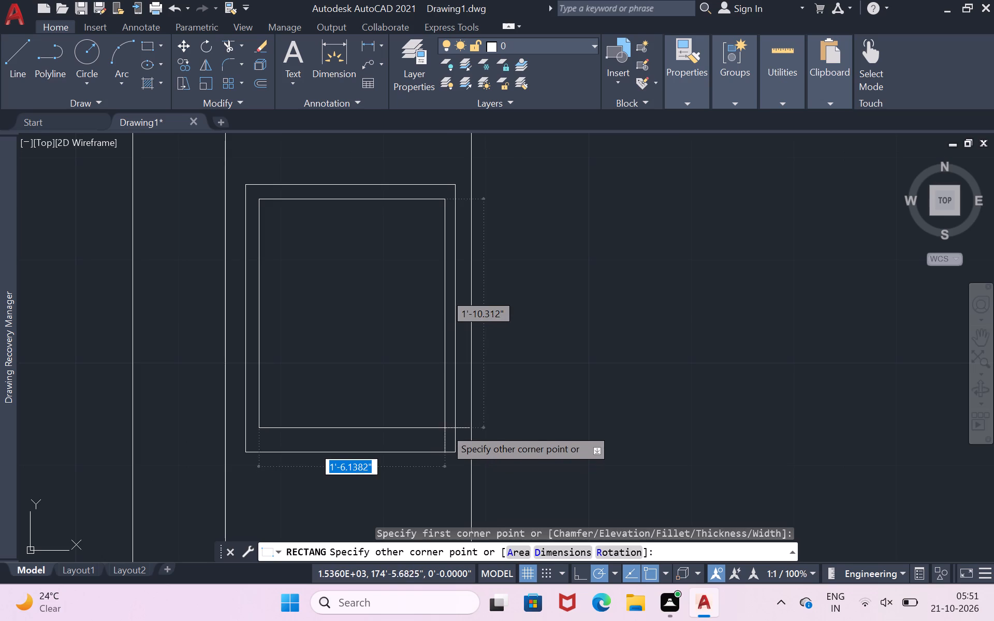
left_click(443, 438)
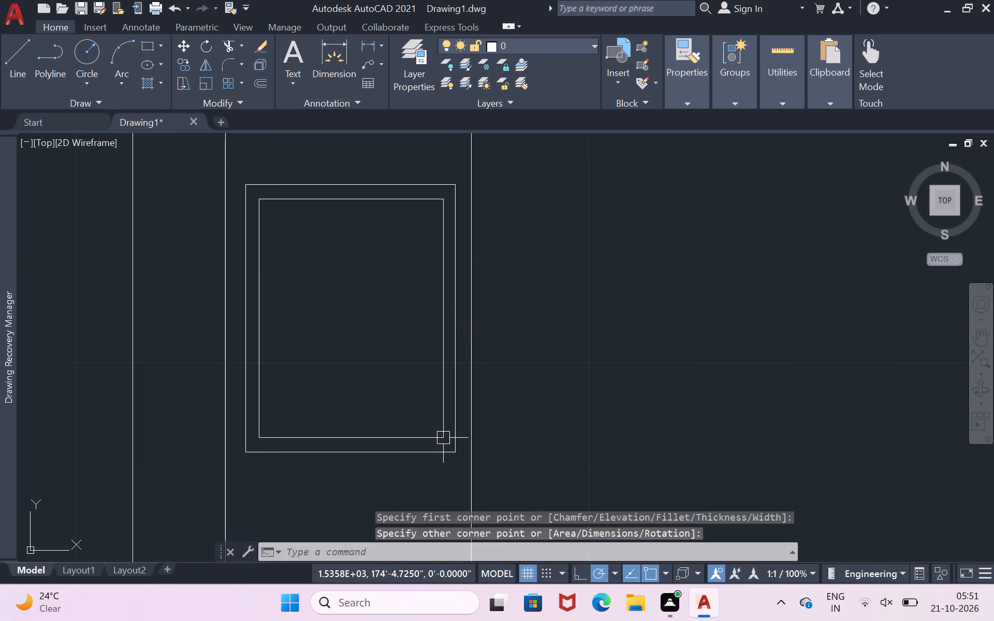
Draw a circle of about 1" radius inside the inner rectangle, close to the midpoint area of its right side.
left_click(87, 57)
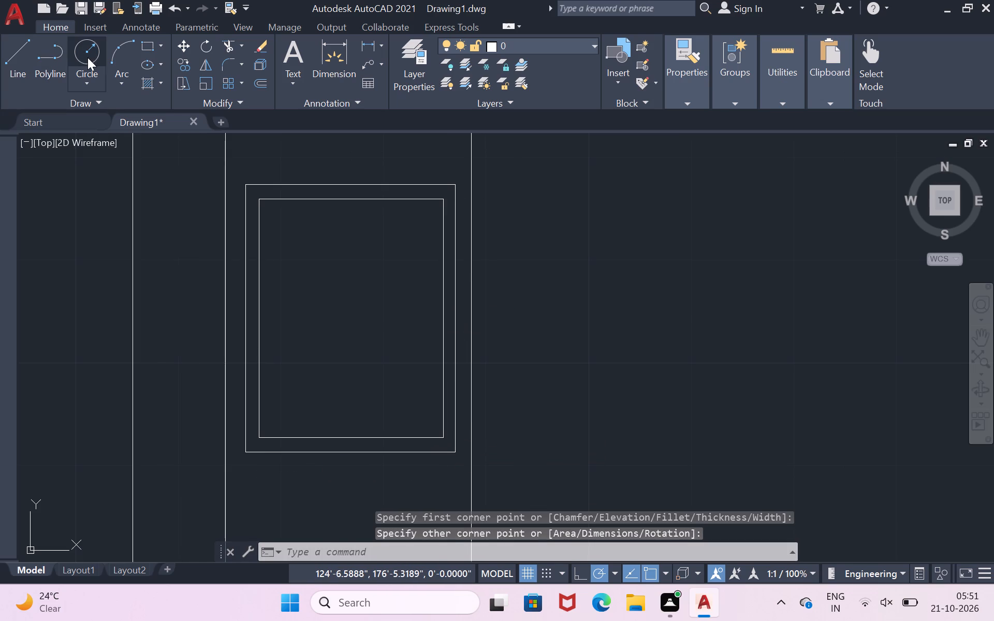
left_click(424, 314)
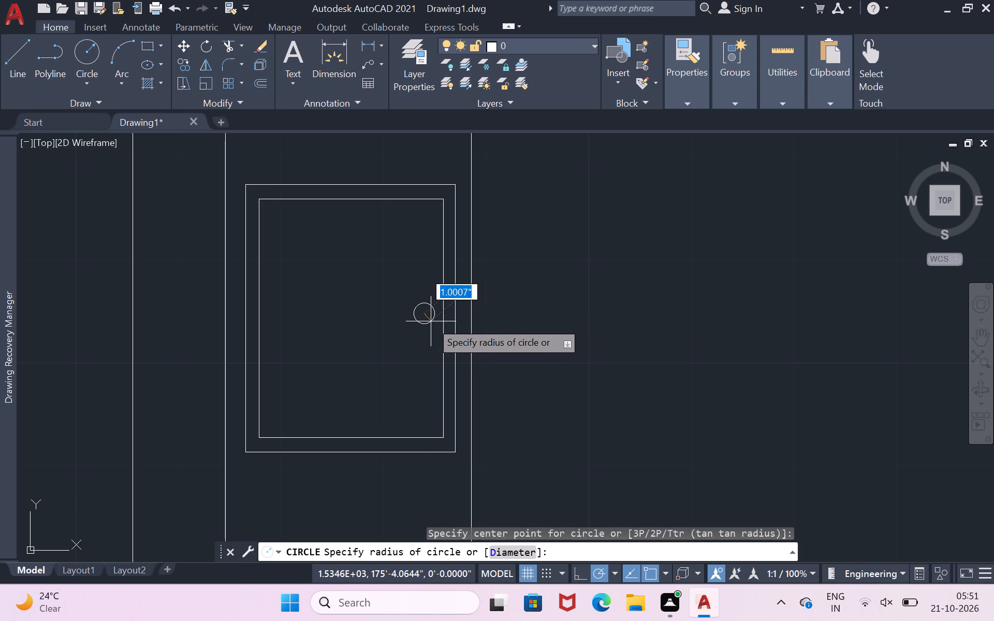
left_click(431, 321)
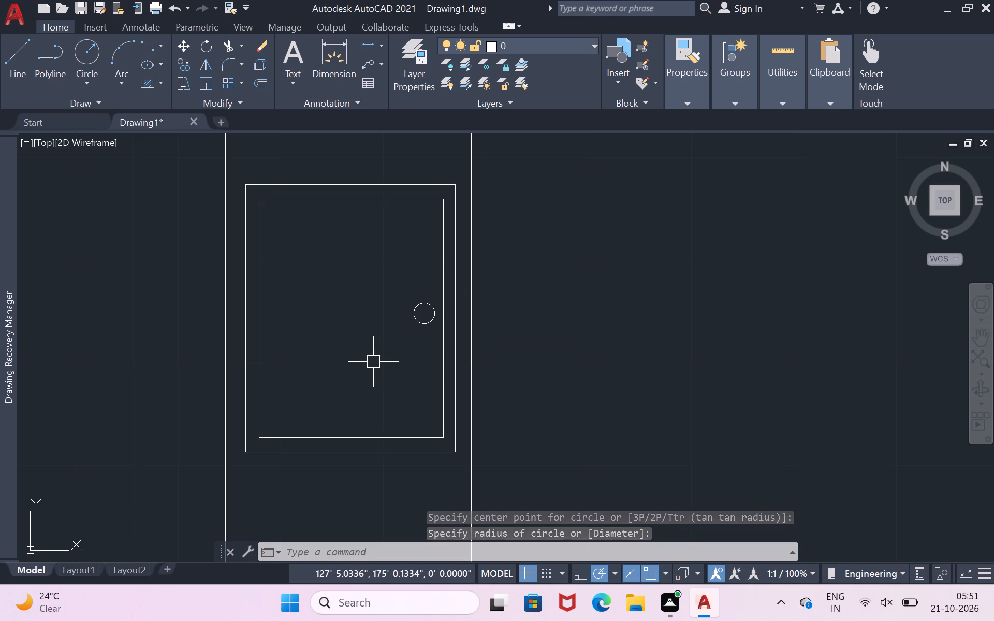
Move the small circle about 2" down, keeping it beside the inner rectangle's right edge.
scroll(373, 362, "down", 2)
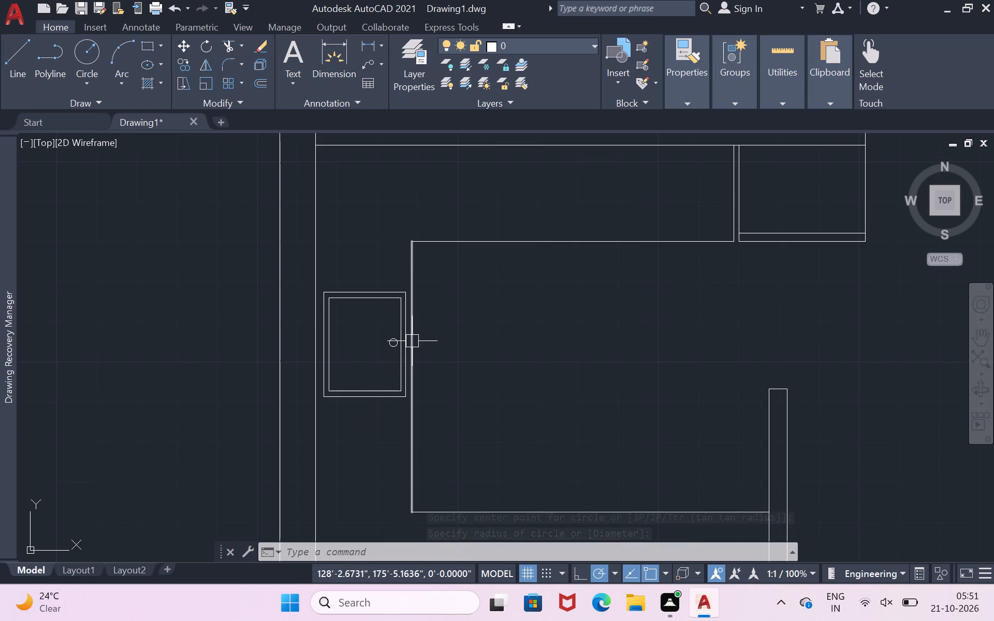
scroll(412, 341, "up", 3)
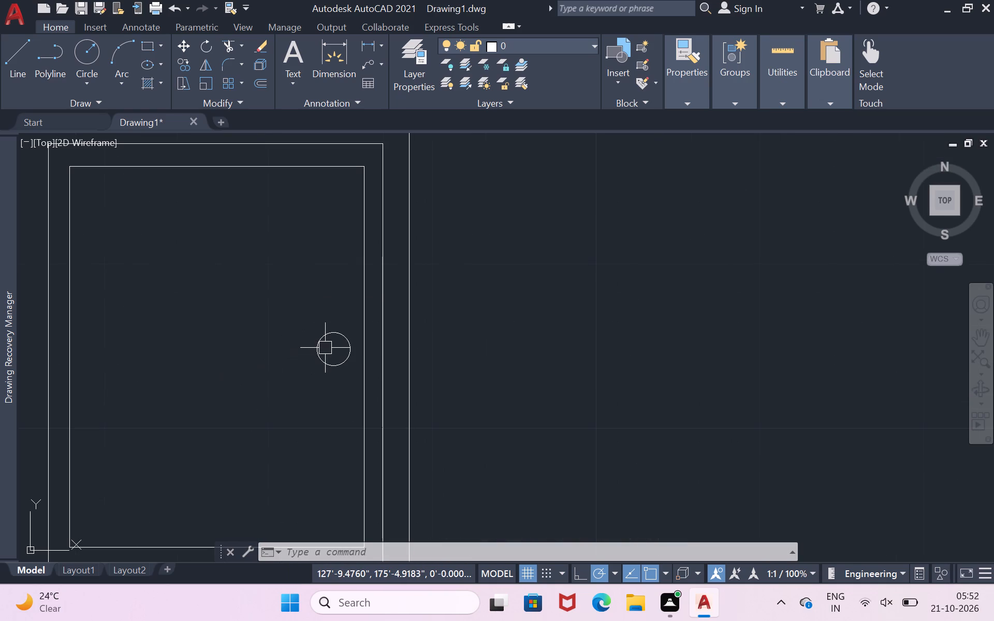
left_click(324, 368)
key("m")
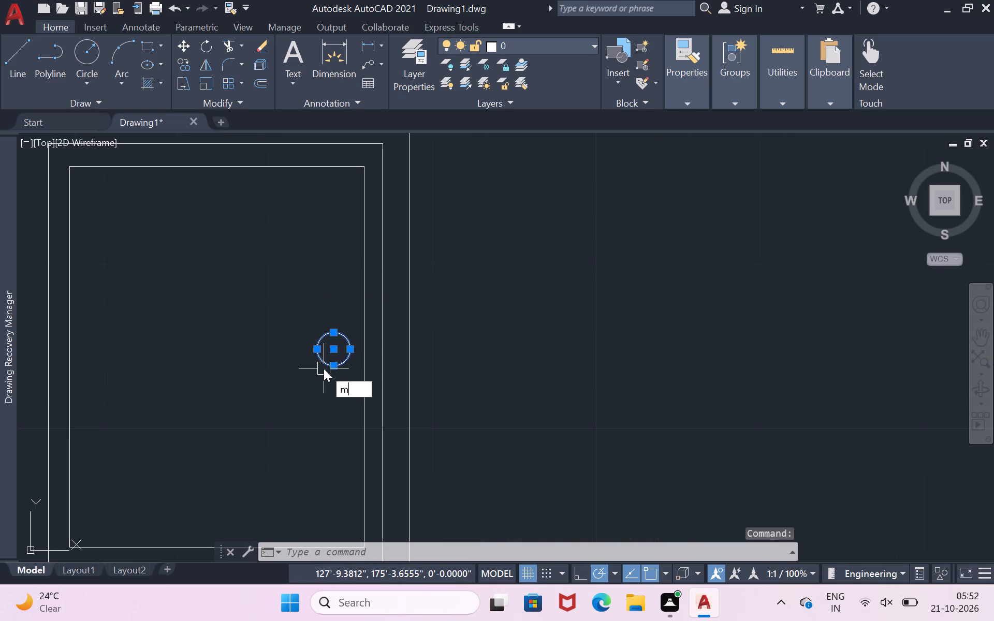
key("Return")
left_click(324, 368)
scroll(329, 415, "down", 1)
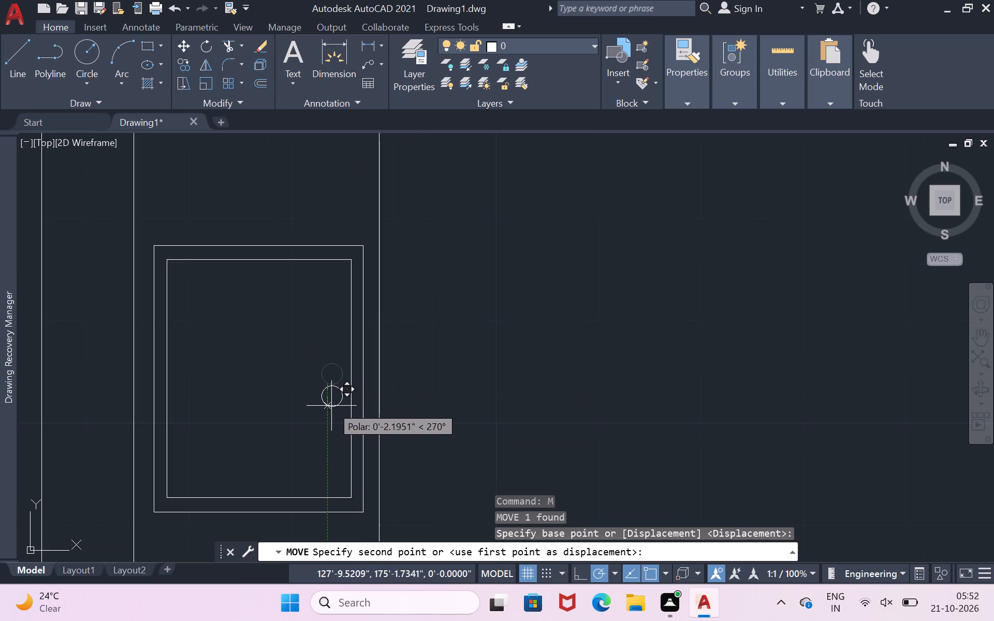
left_click(330, 402)
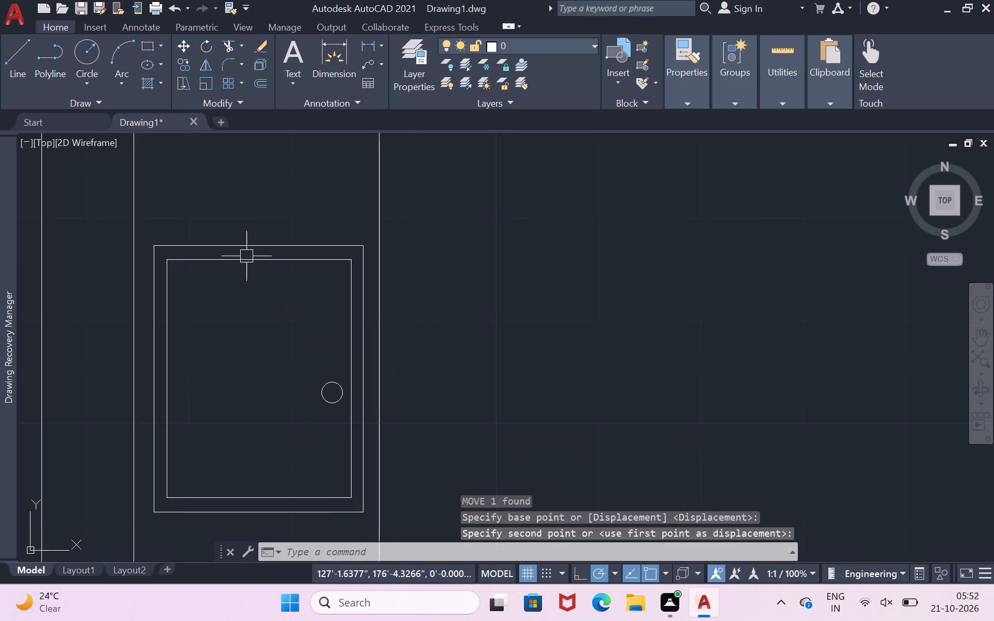
Hatch the border between the fixture's outer and inner rectangles with the SOLID pattern in black (0,0,0).
key("h")
key("Return")
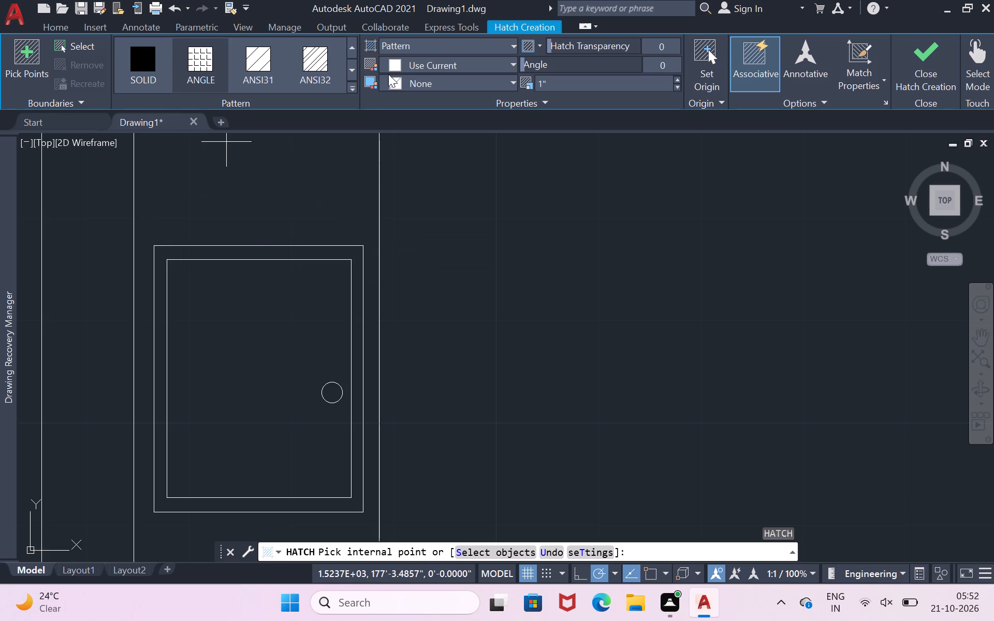
left_click(410, 63)
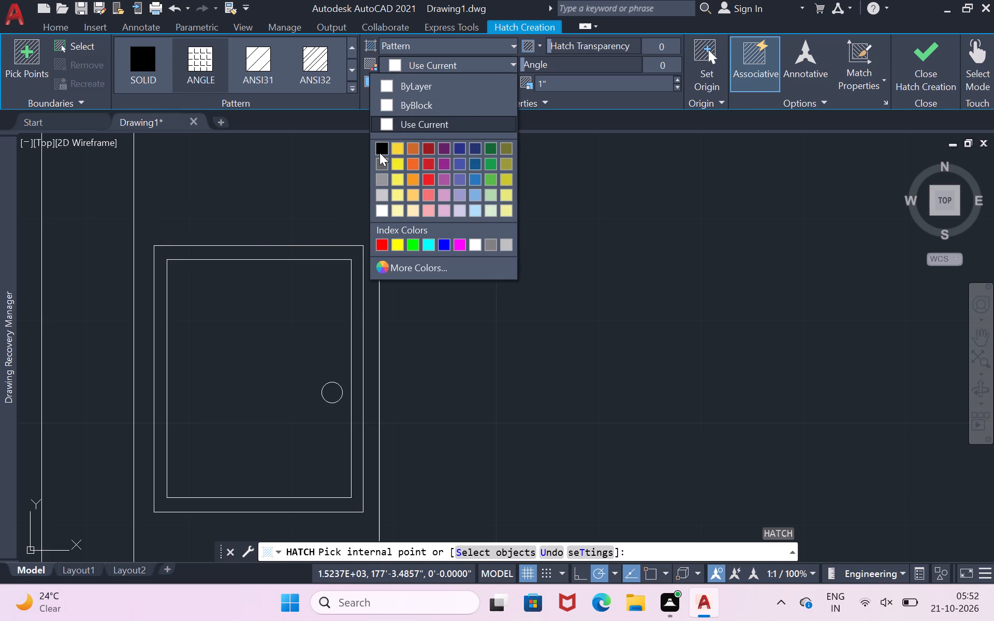
left_click(379, 153)
left_click(333, 257)
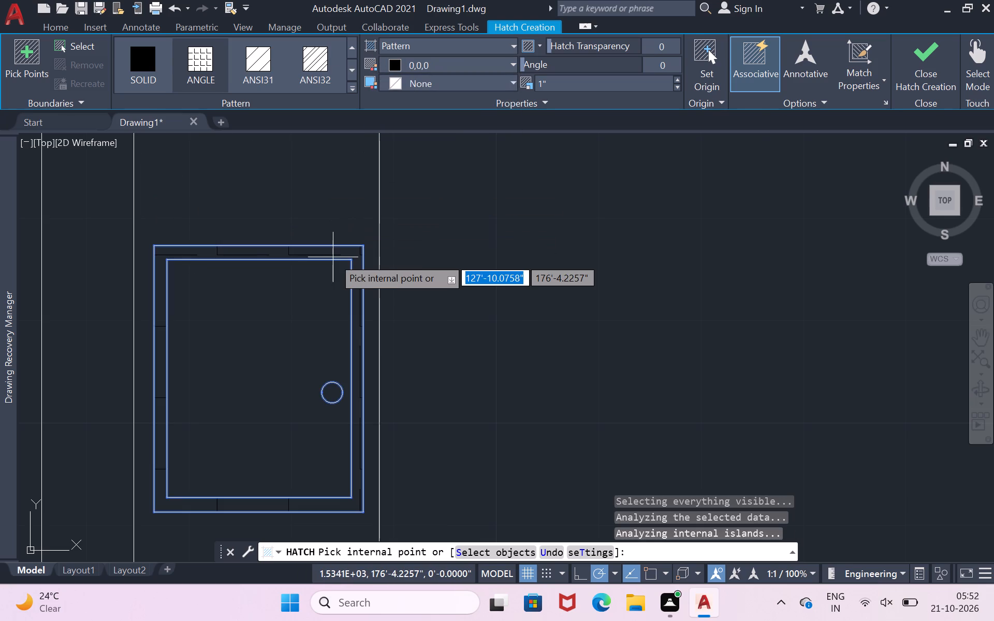
scroll(333, 252, "up", 2)
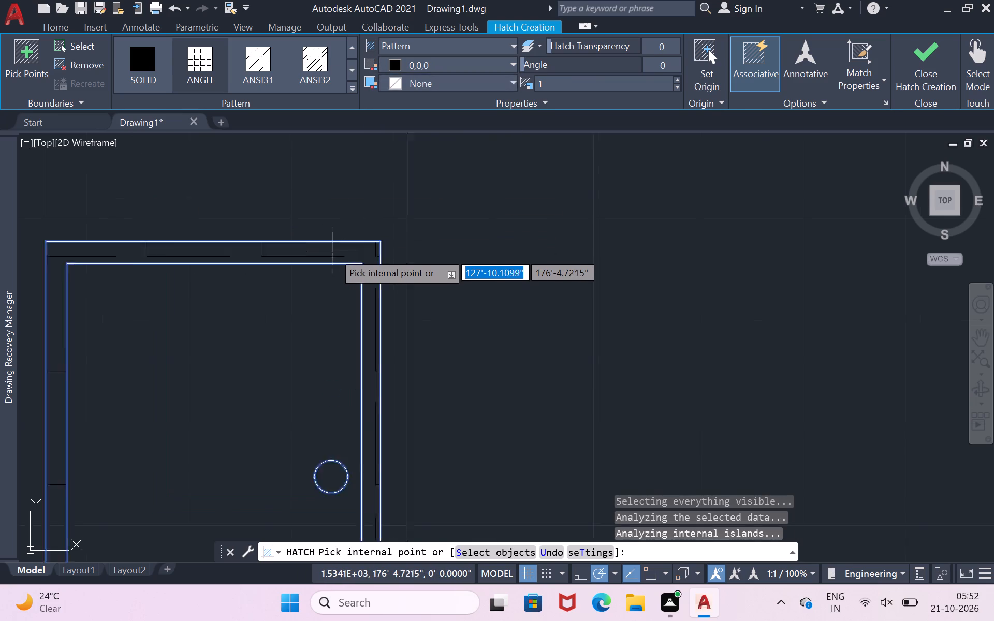
scroll(333, 252, "up", 1)
scroll(333, 249, "down", 2)
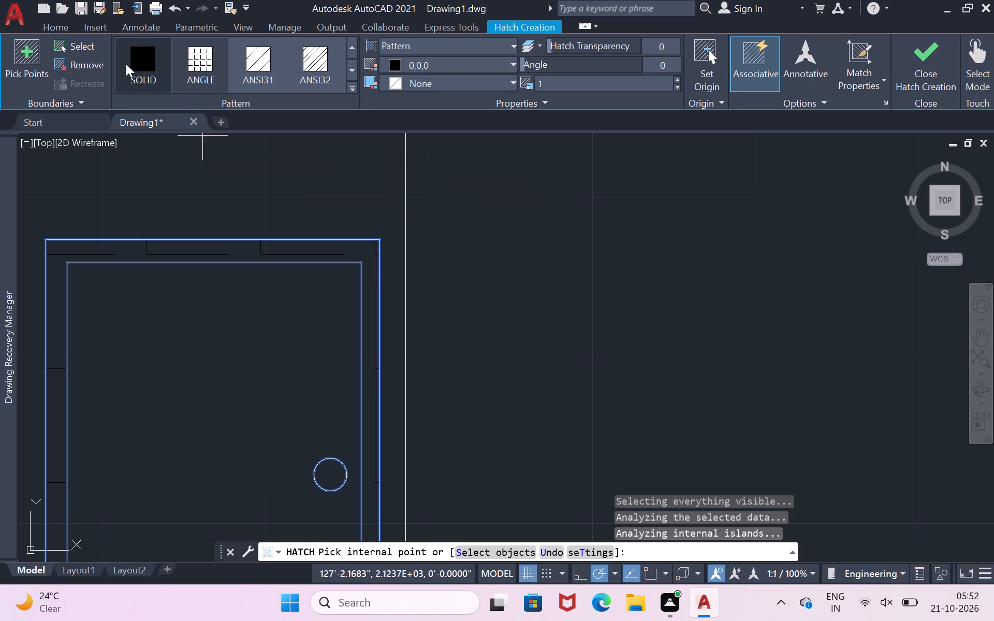
left_click(126, 64)
scroll(257, 201, "down", 1)
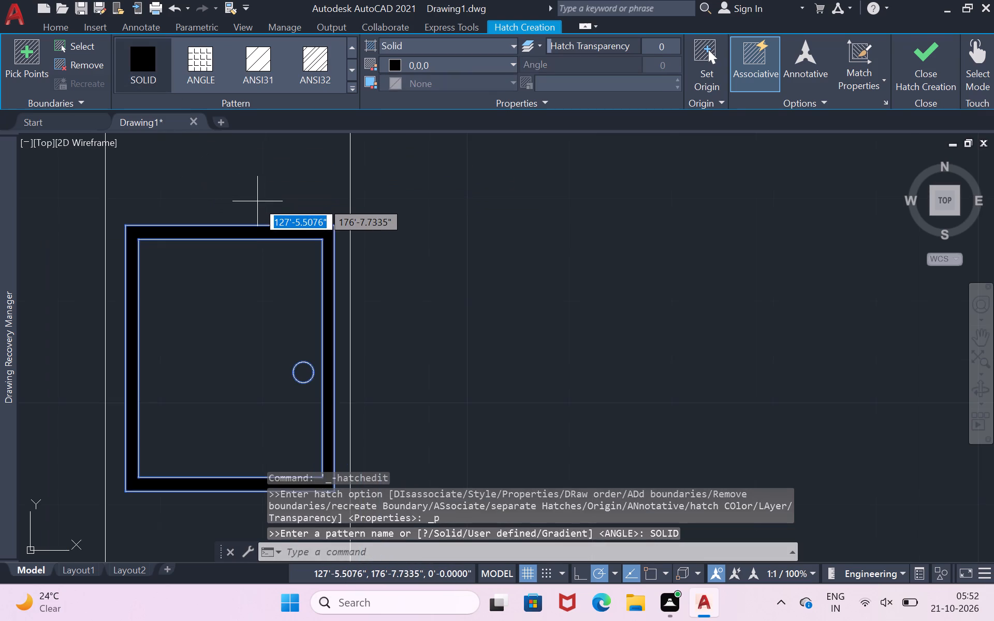
key("Return")
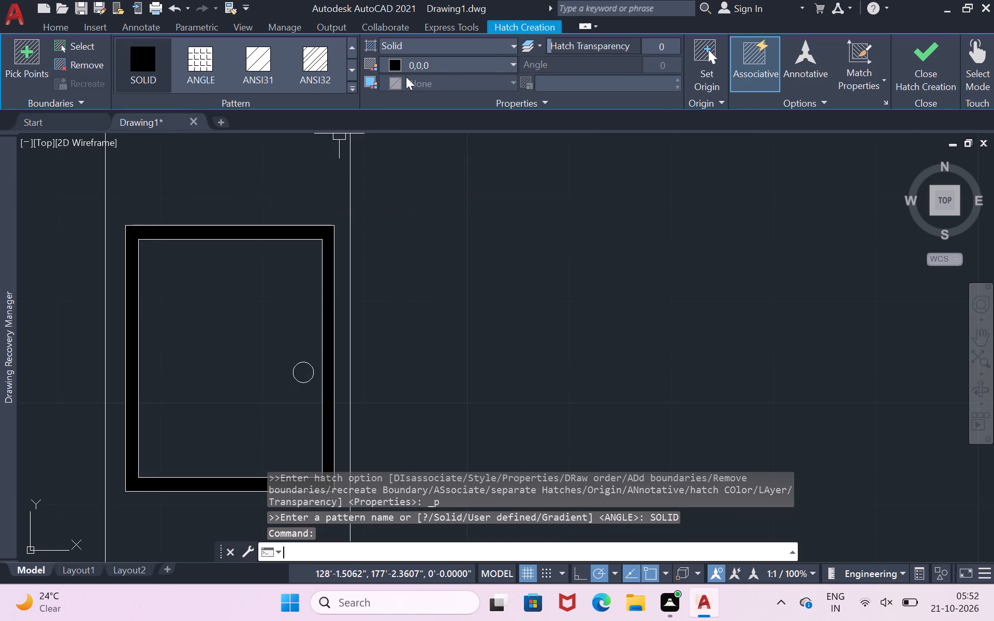
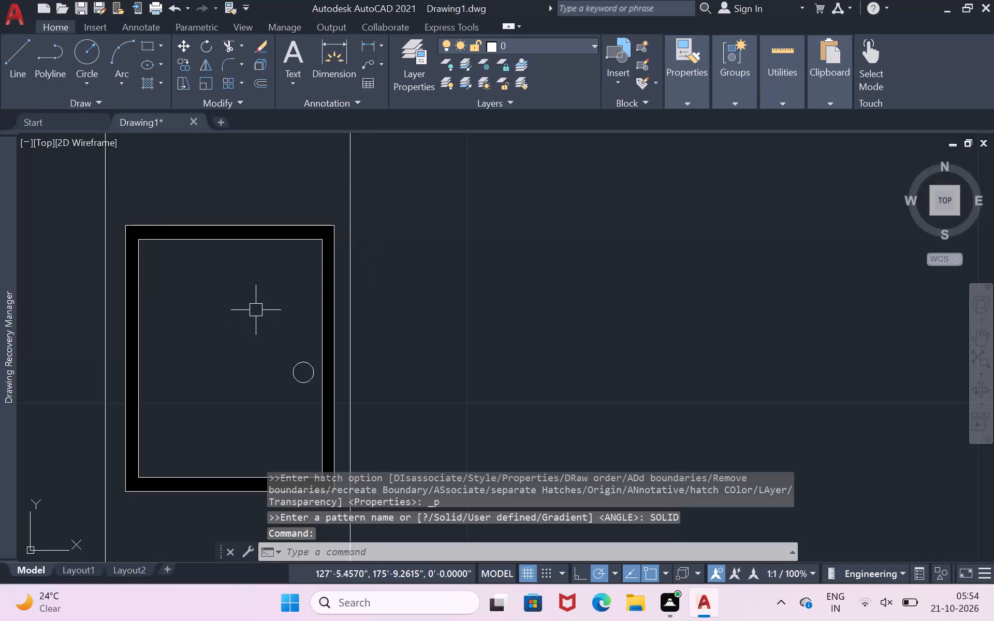
Hatch the fixture's inner rectangle around the small circle with the SOLID pattern in white (255,255,255).
key("h")
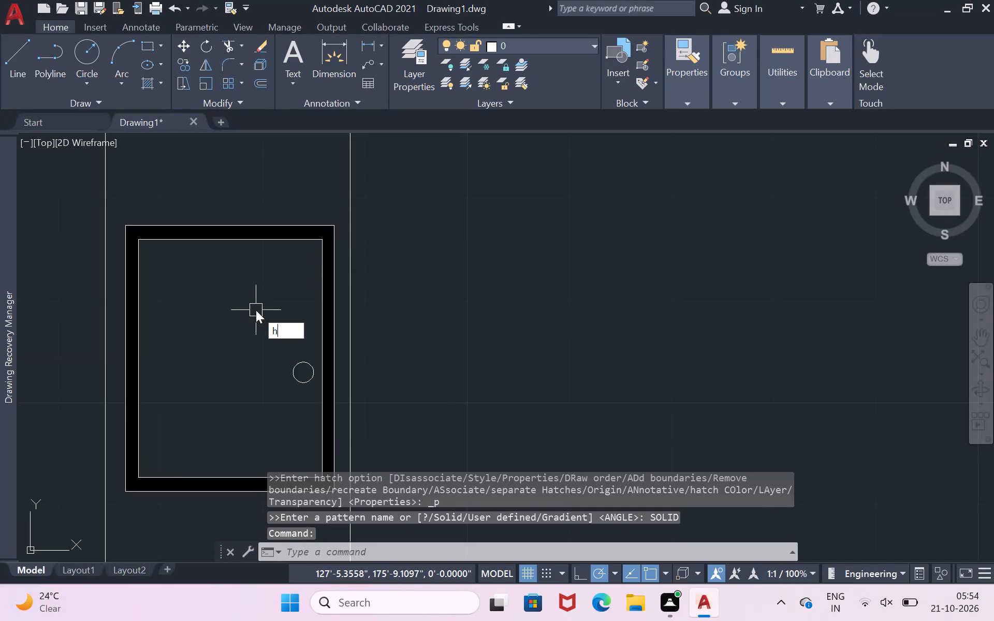
key("Return")
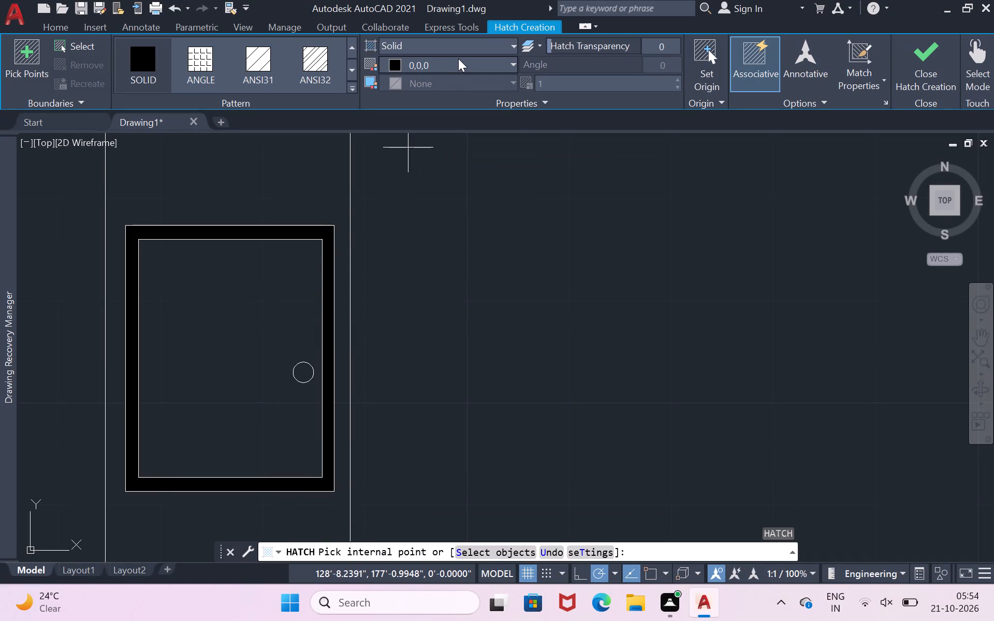
left_click(458, 58)
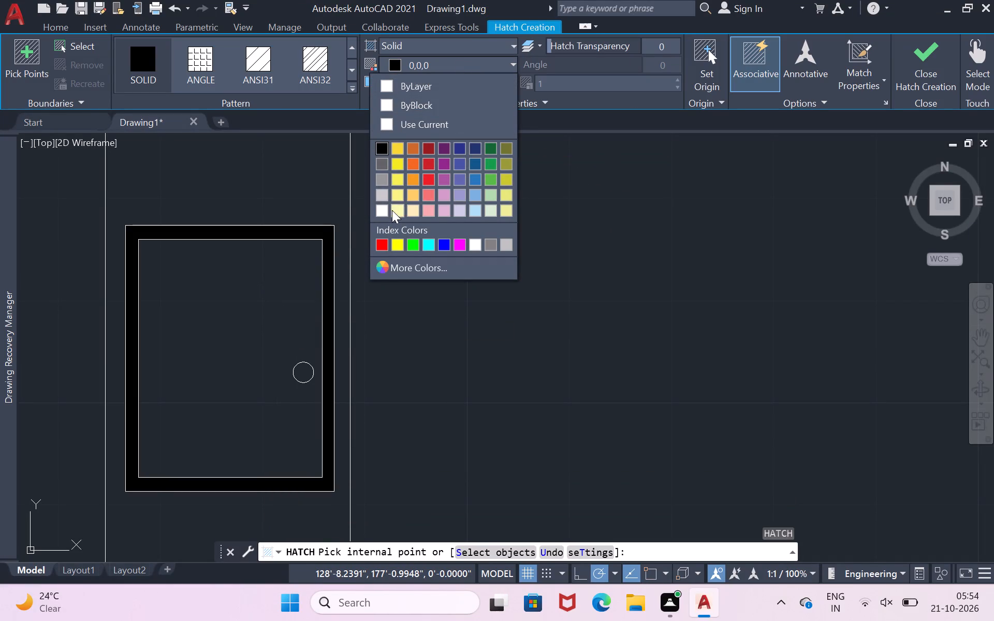
left_click(381, 210)
left_click(258, 300)
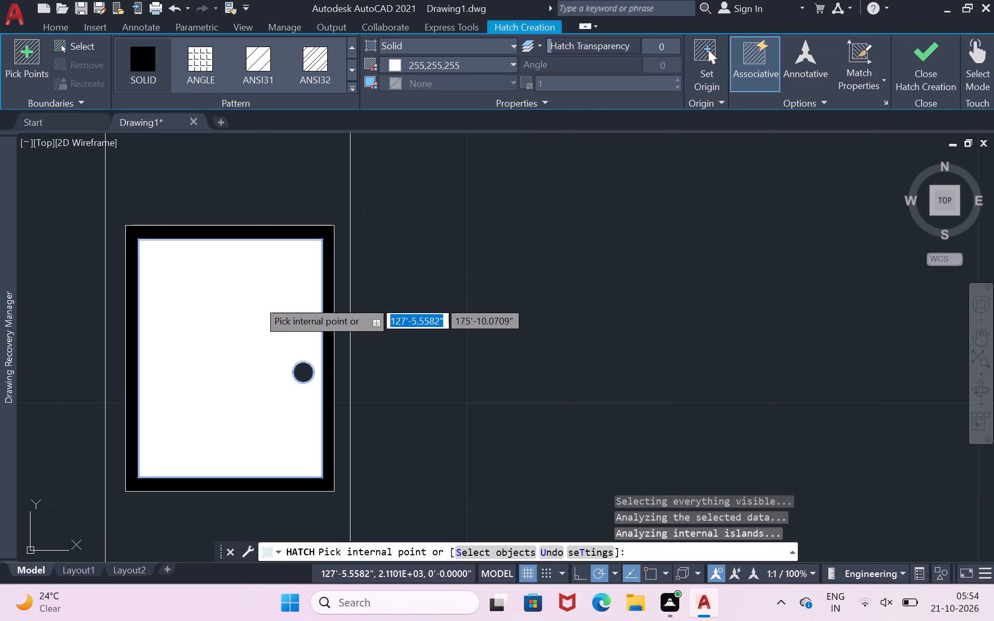
scroll(437, 236, "down", 3)
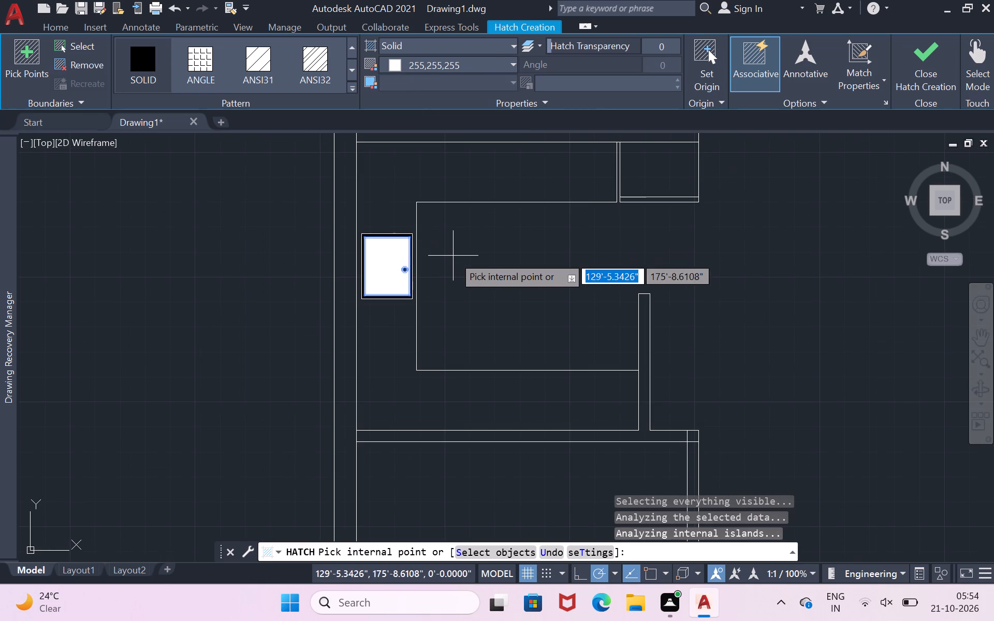
key("Return")
Draw a rectangle about 3'-0" wide by 1'-2" high within the lower horizontal strip of the counter.
scroll(506, 404, "up", 2)
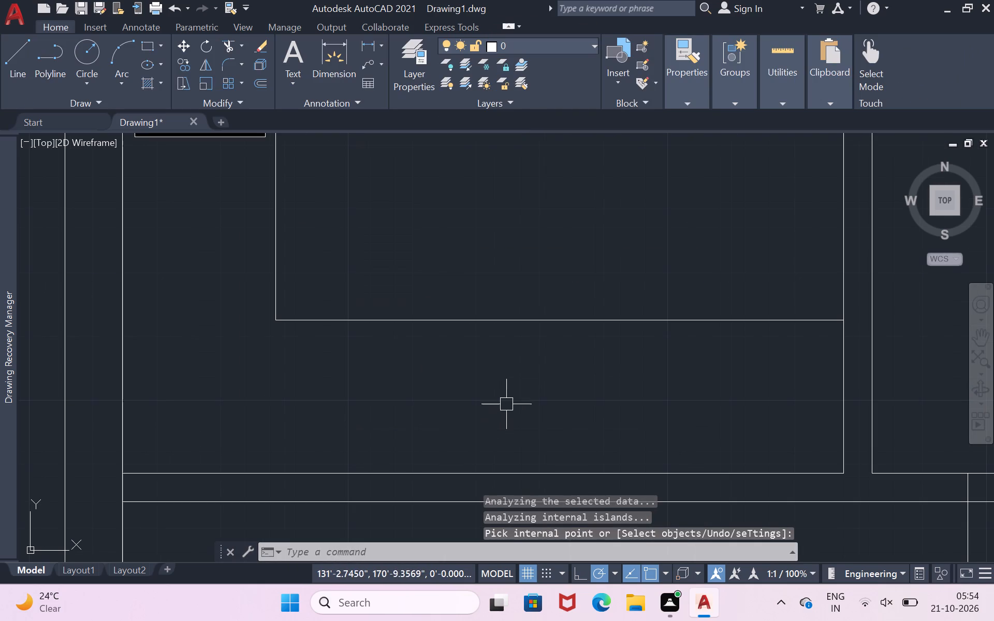
left_click(155, 55)
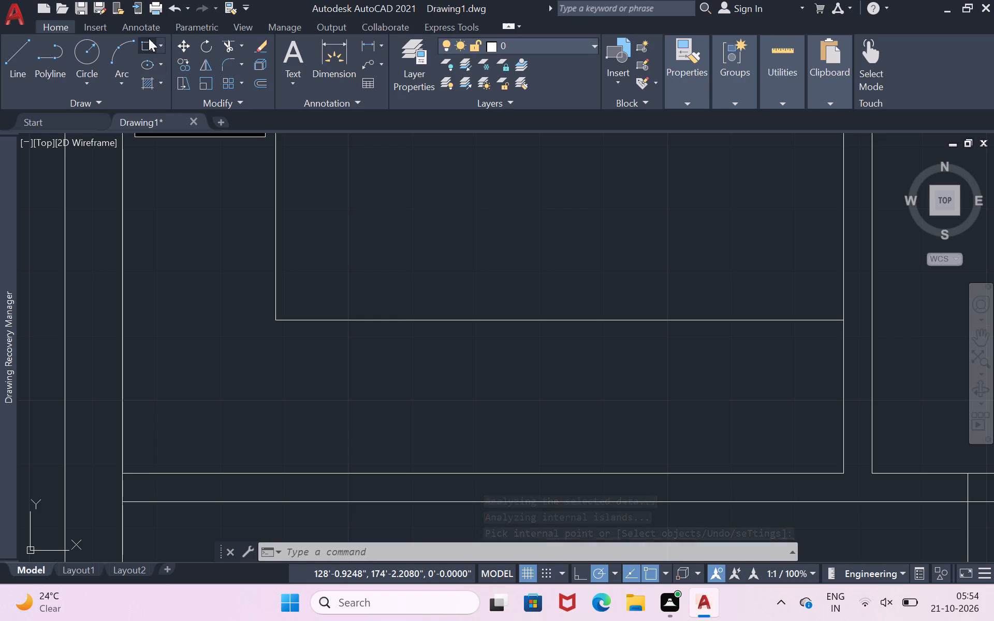
left_click(149, 38)
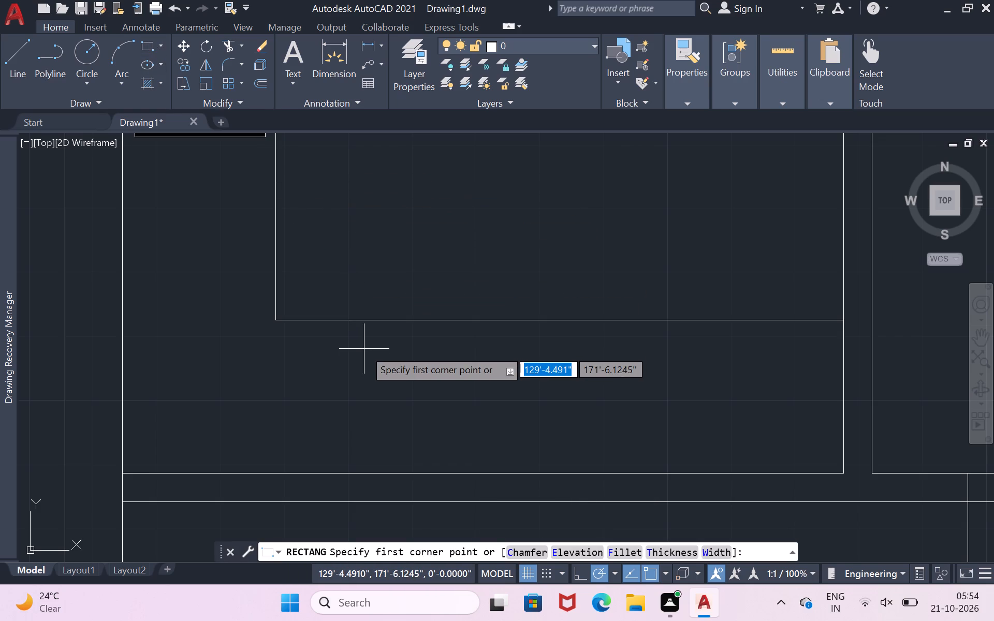
left_click(379, 349)
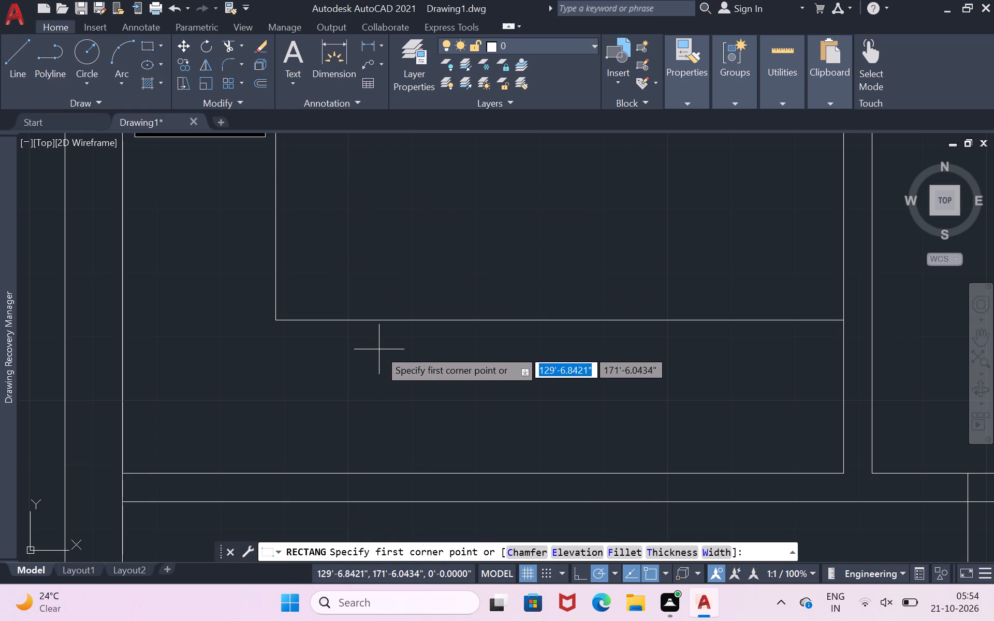
left_click(611, 437)
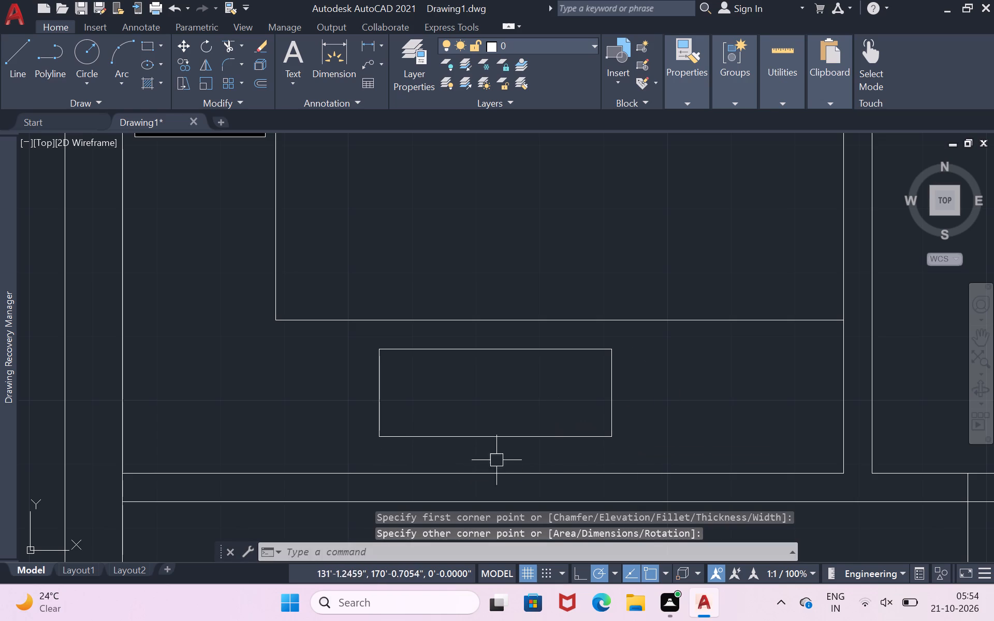
Draw two concentric circles of about 0.8" and 3.1" radius near the left end of the new counter rectangle.
scroll(558, 451, "up", 2)
scroll(558, 451, "down", 1)
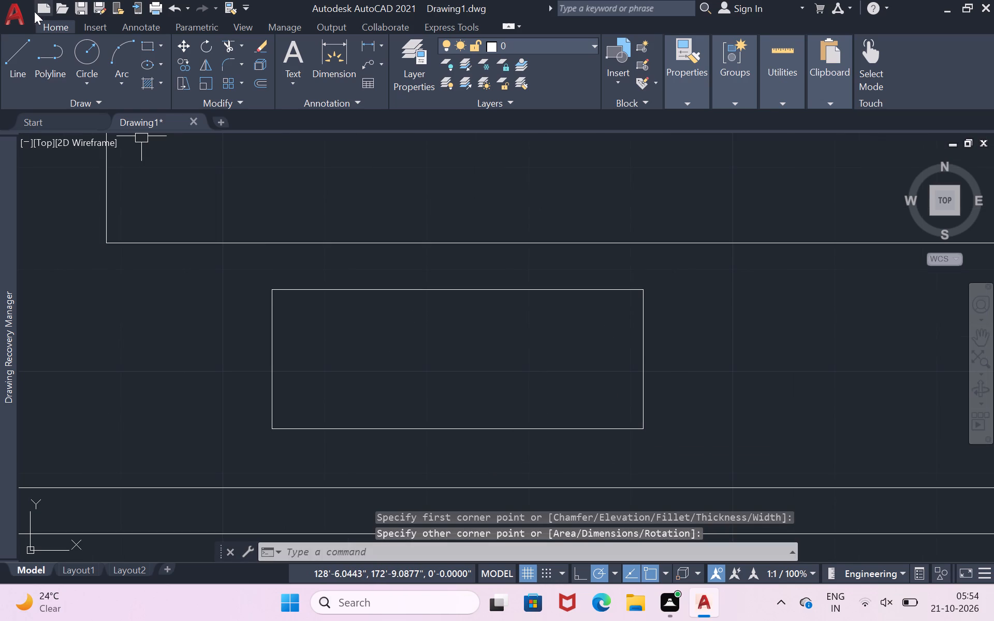
left_click(86, 55)
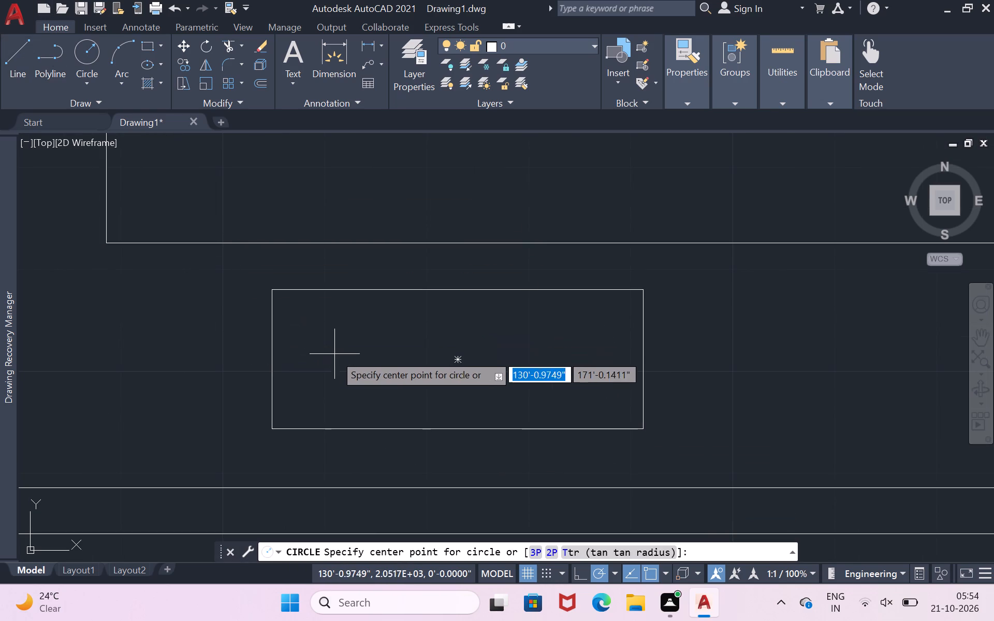
scroll(340, 363, "up", 1)
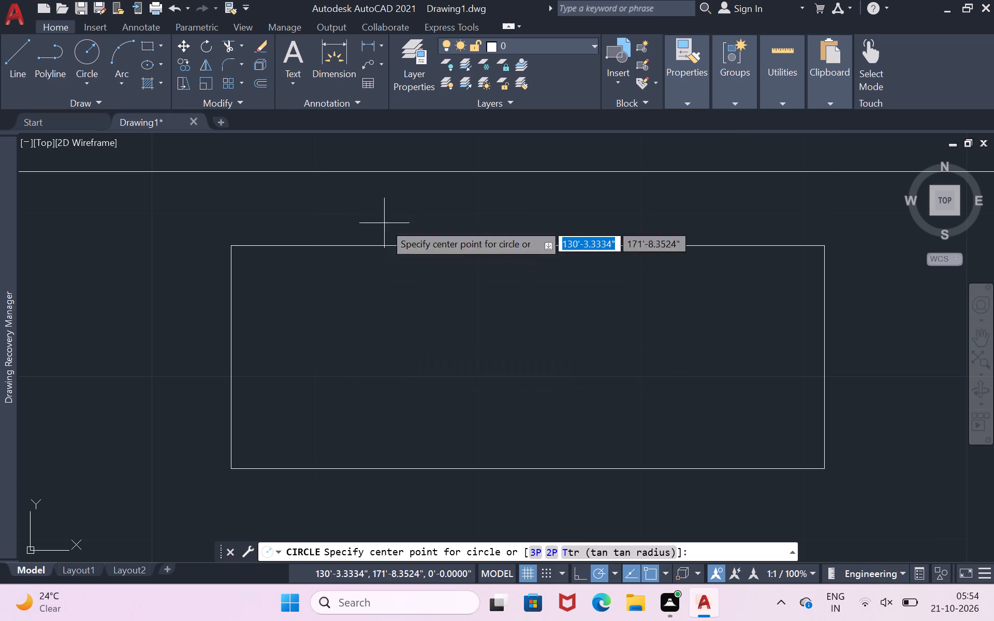
left_click(342, 352)
left_click(356, 351)
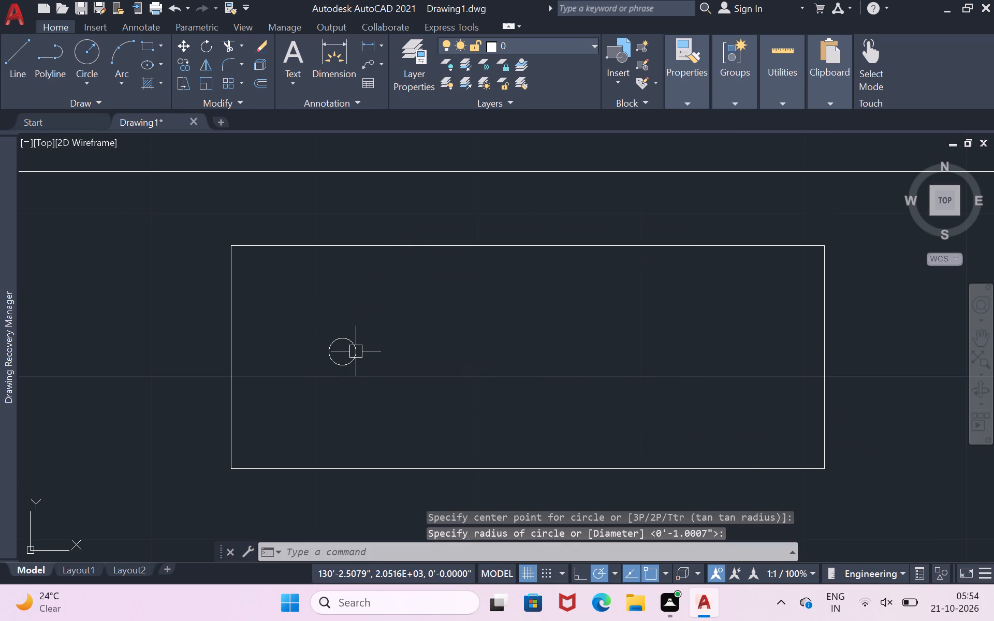
key("Return")
left_click(346, 348)
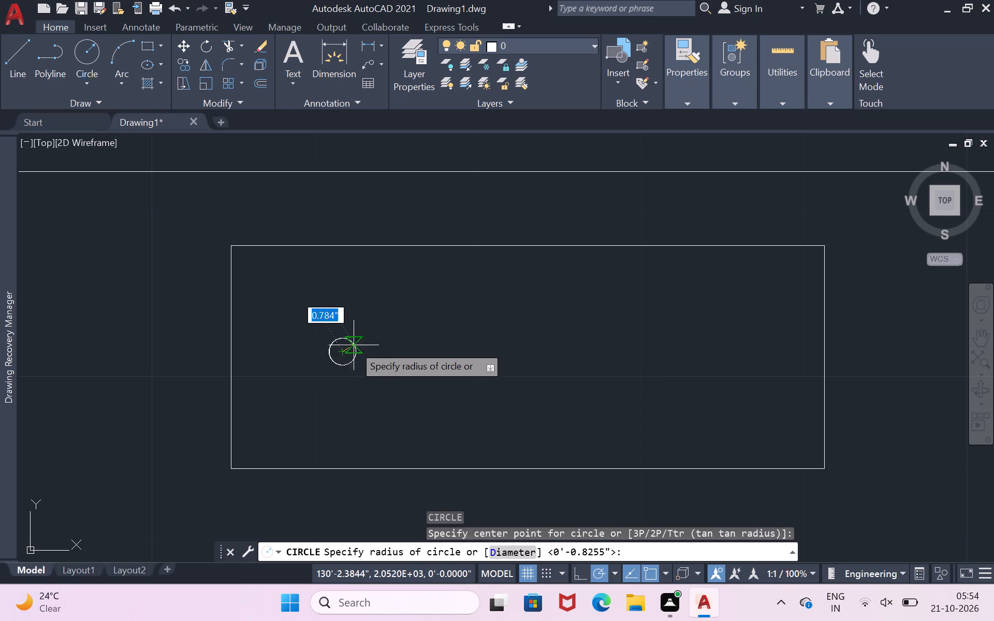
left_click(381, 319)
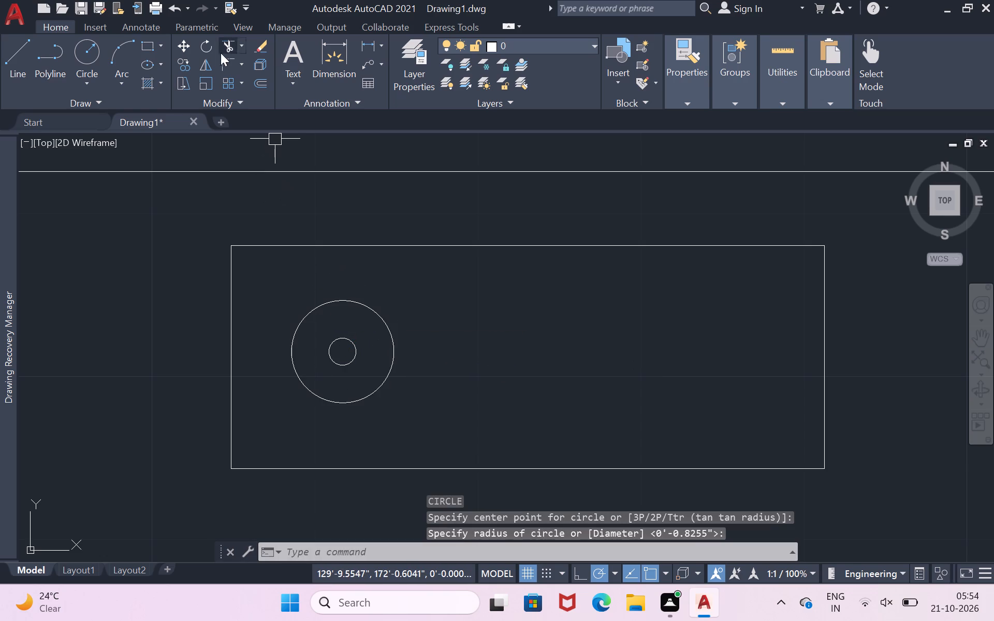
Draw a vertical and a horizontal line across the full diameter of the larger circle, crossing at its centre.
left_click(11, 50)
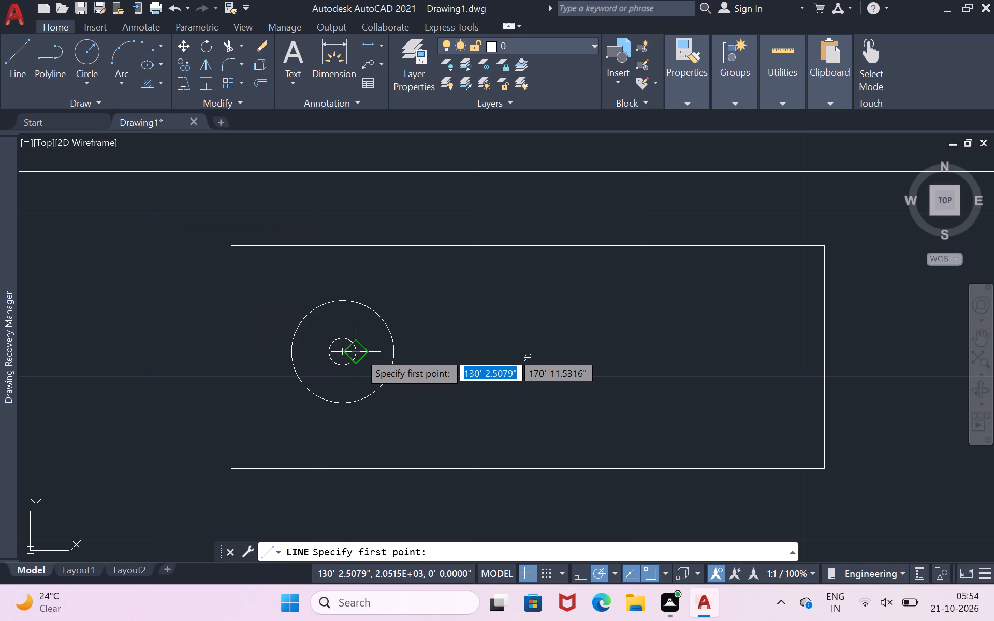
scroll(340, 336, "up", 1)
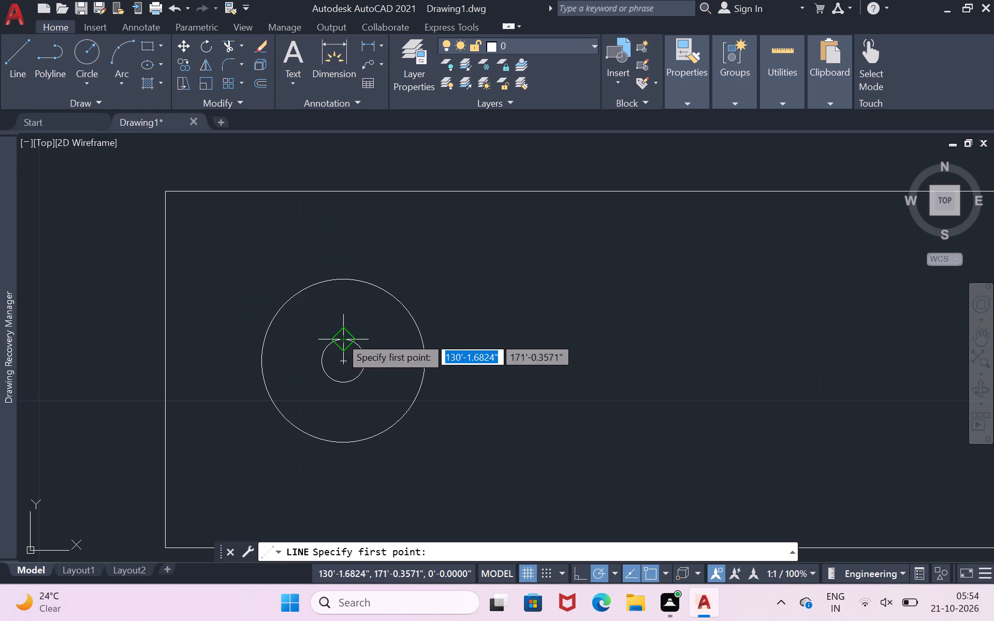
left_click(341, 282)
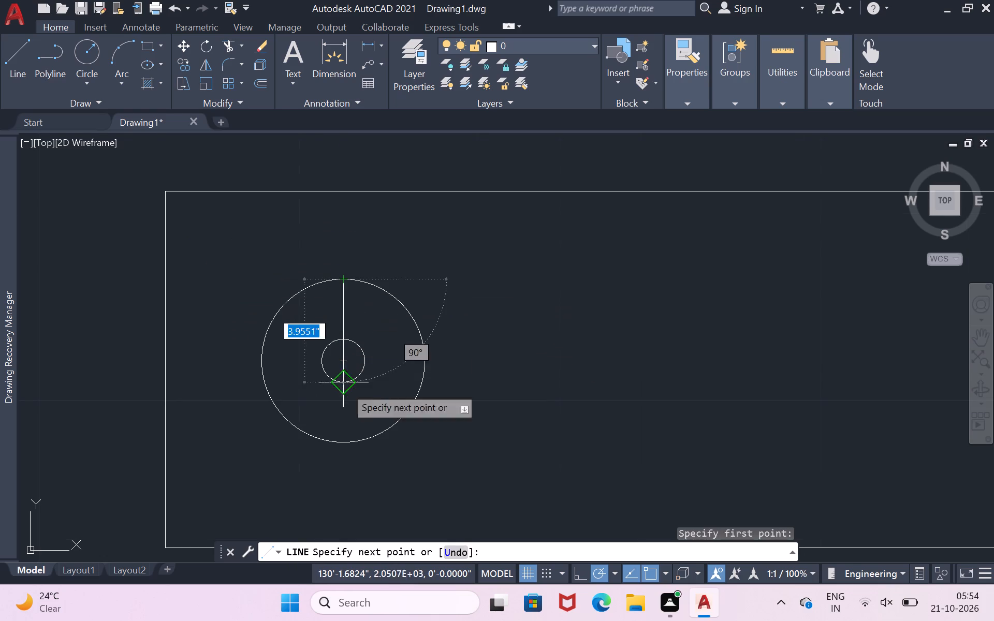
left_click(342, 442)
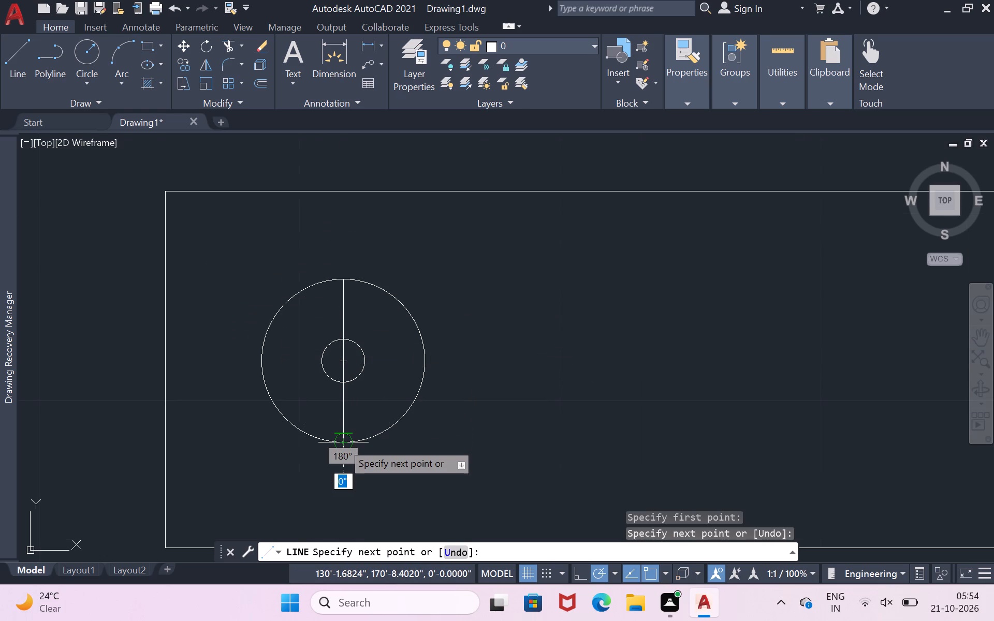
key("Return")
key("Return")
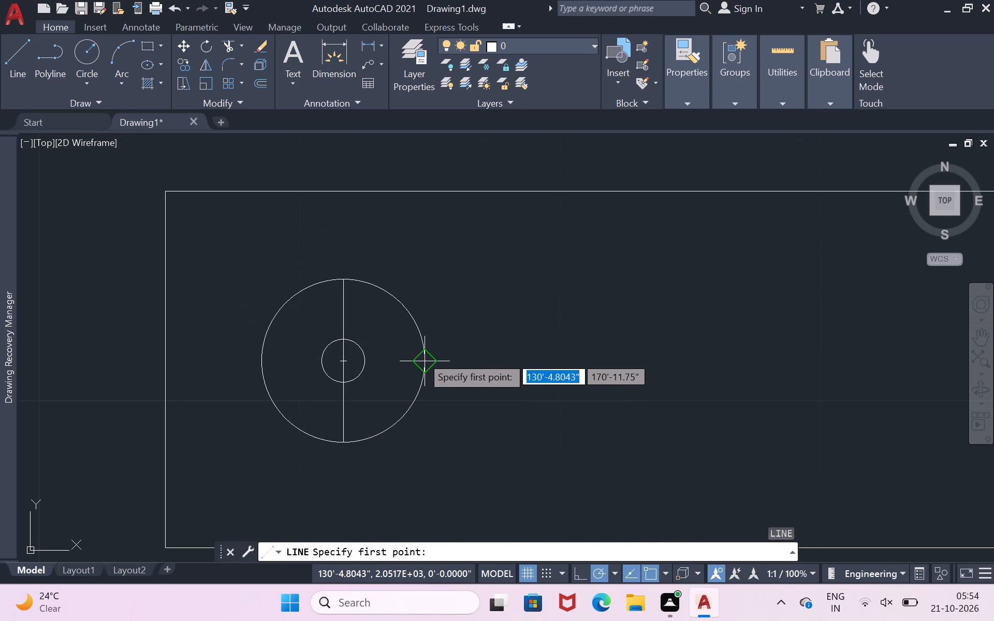
left_click(422, 359)
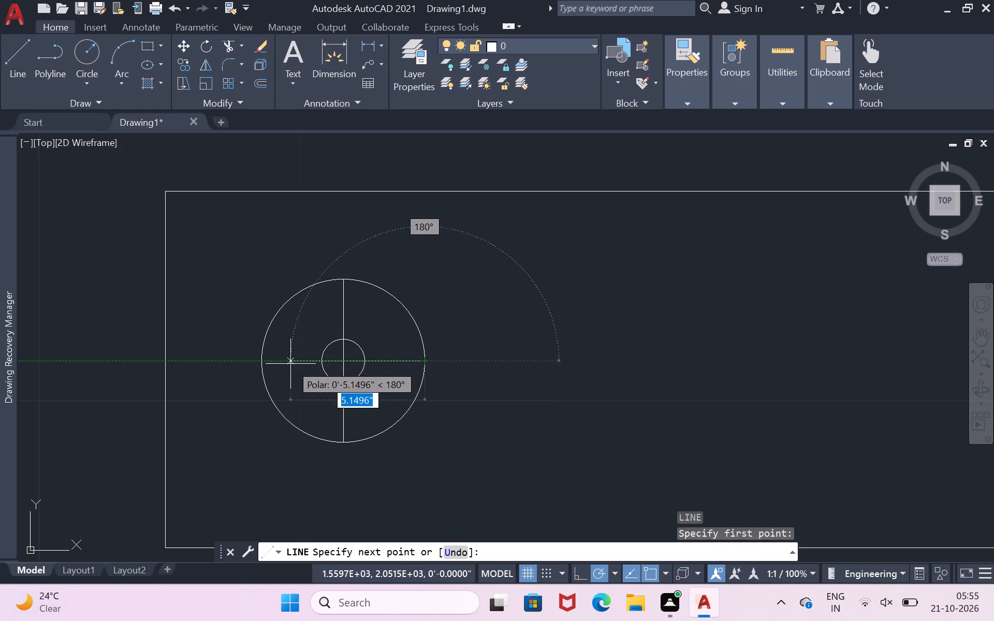
left_click(260, 359)
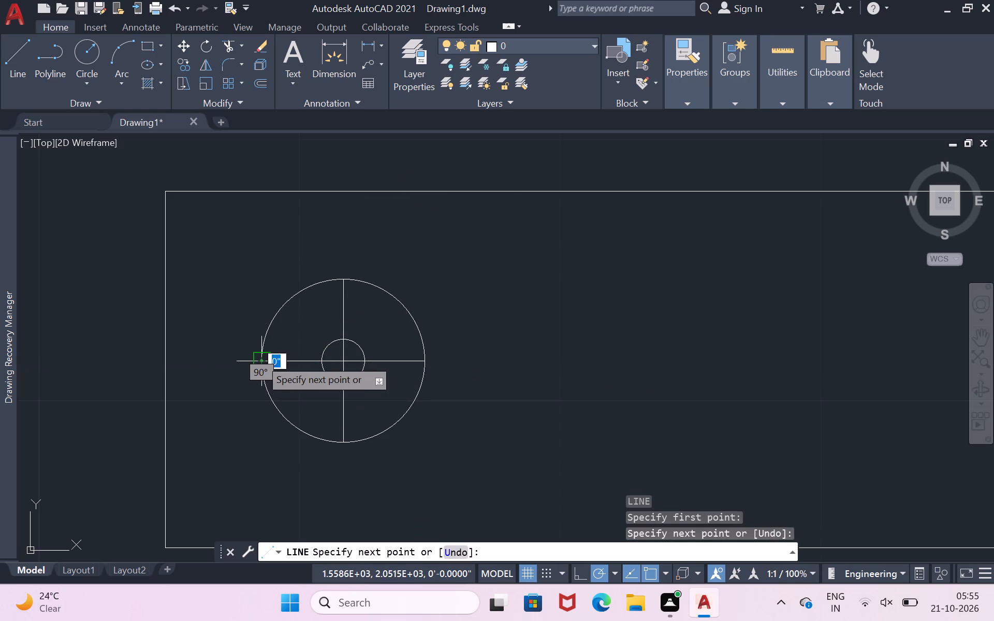
key("Return")
Copy the crossed concentric circles twice horizontally to the right, at about 1'-0" and 2'-0", for a row of three.
scroll(390, 332, "down", 1)
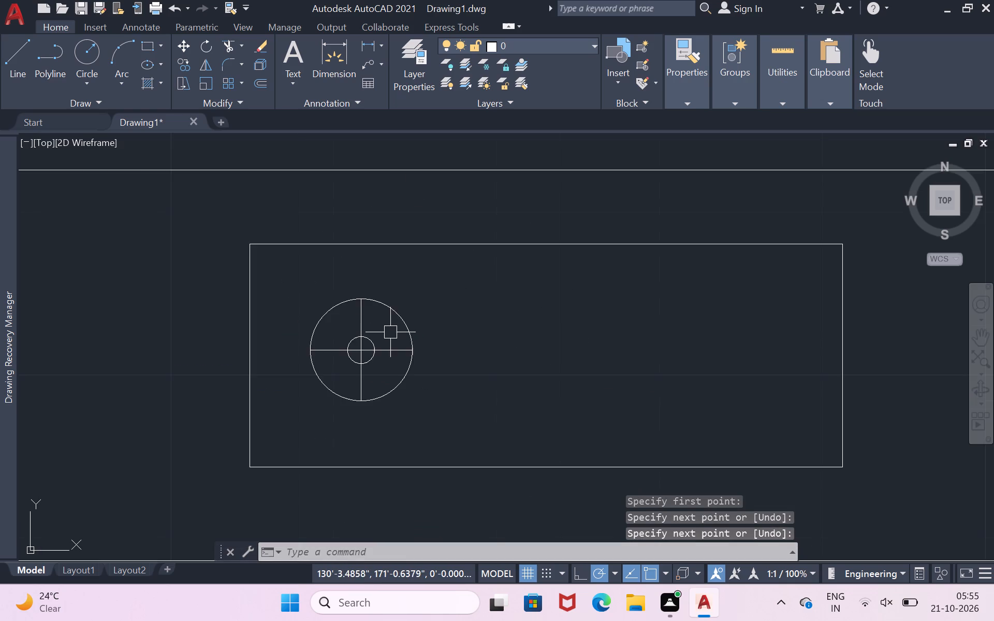
scroll(393, 330, "down", 1)
scroll(415, 325, "up", 1)
left_click(407, 297)
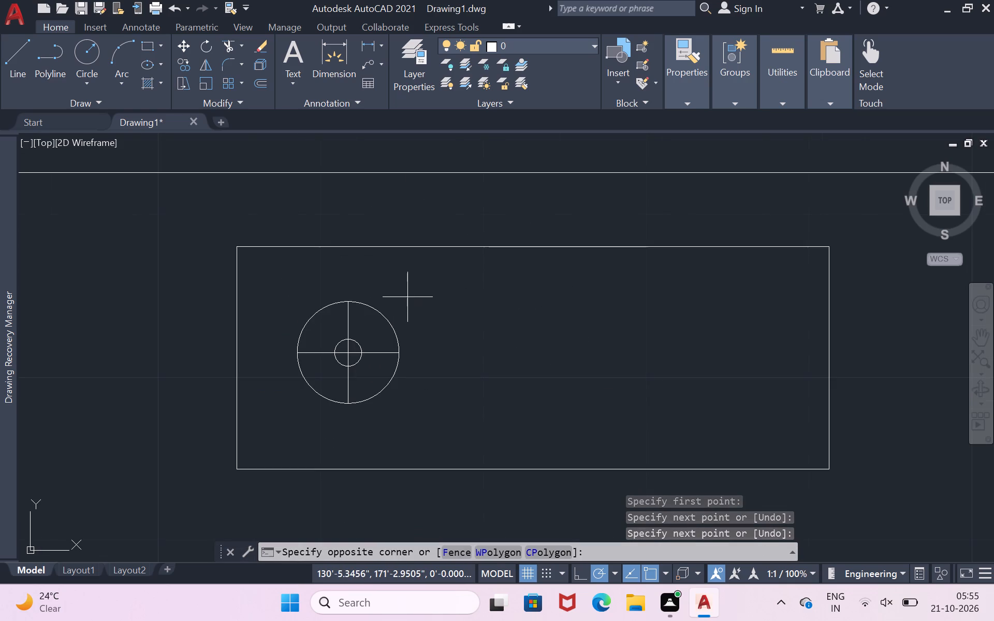
left_click(283, 408)
type("co")
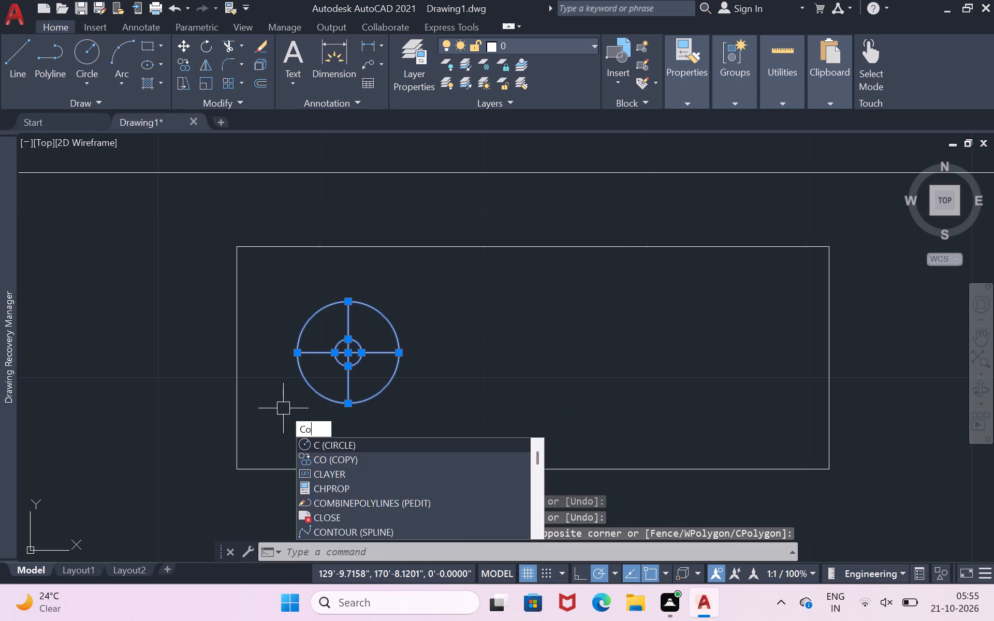
key("Return")
left_click(283, 408)
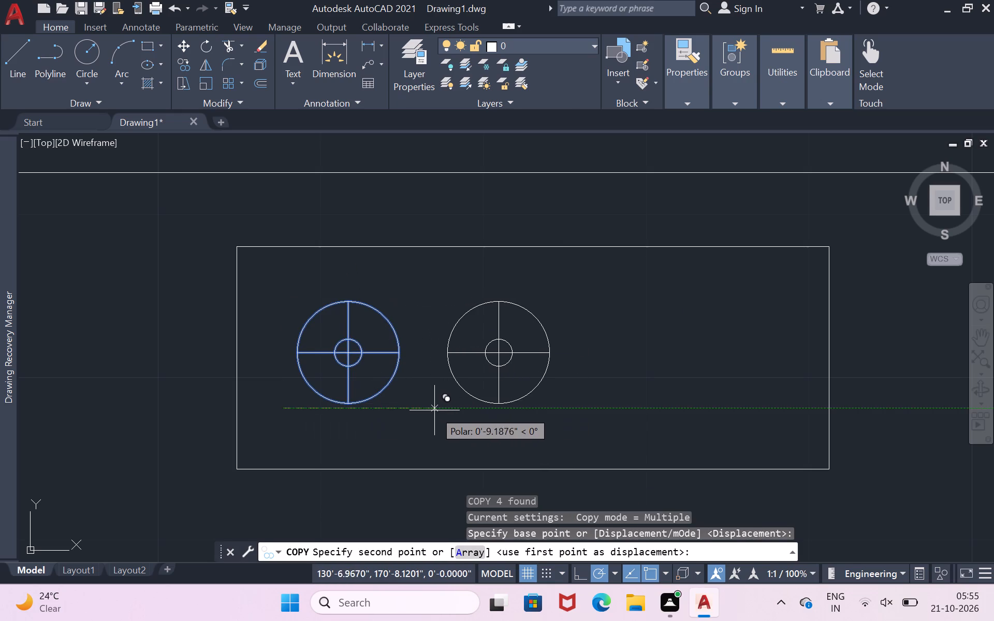
left_click(477, 412)
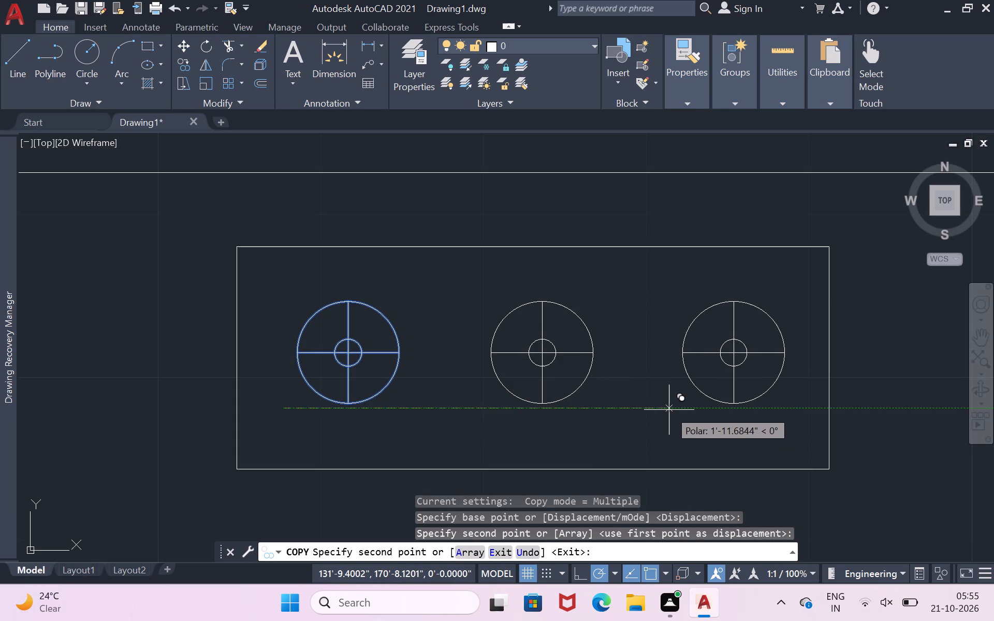
left_click(669, 410)
key("Return")
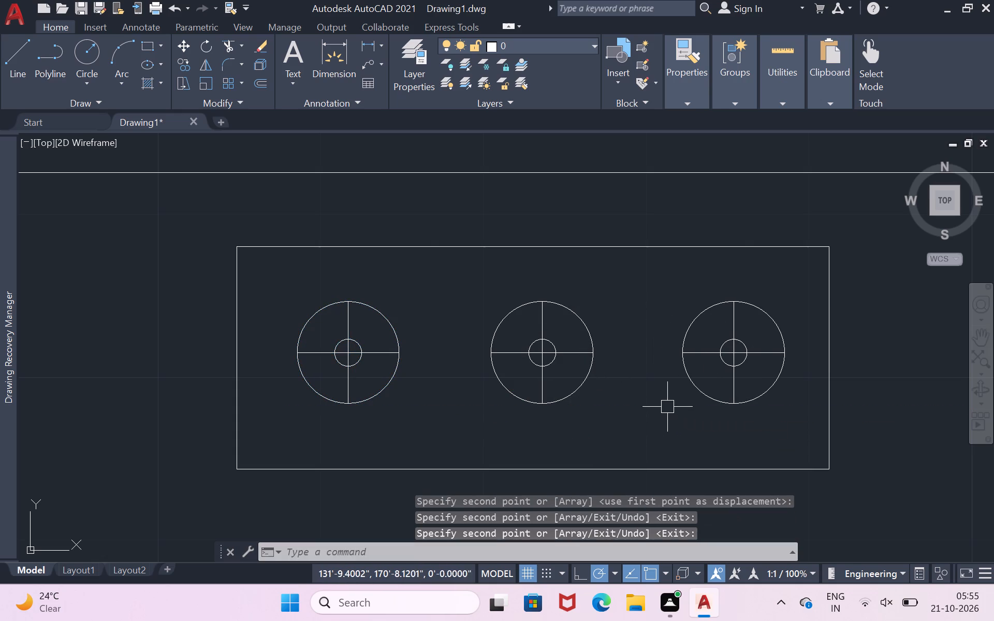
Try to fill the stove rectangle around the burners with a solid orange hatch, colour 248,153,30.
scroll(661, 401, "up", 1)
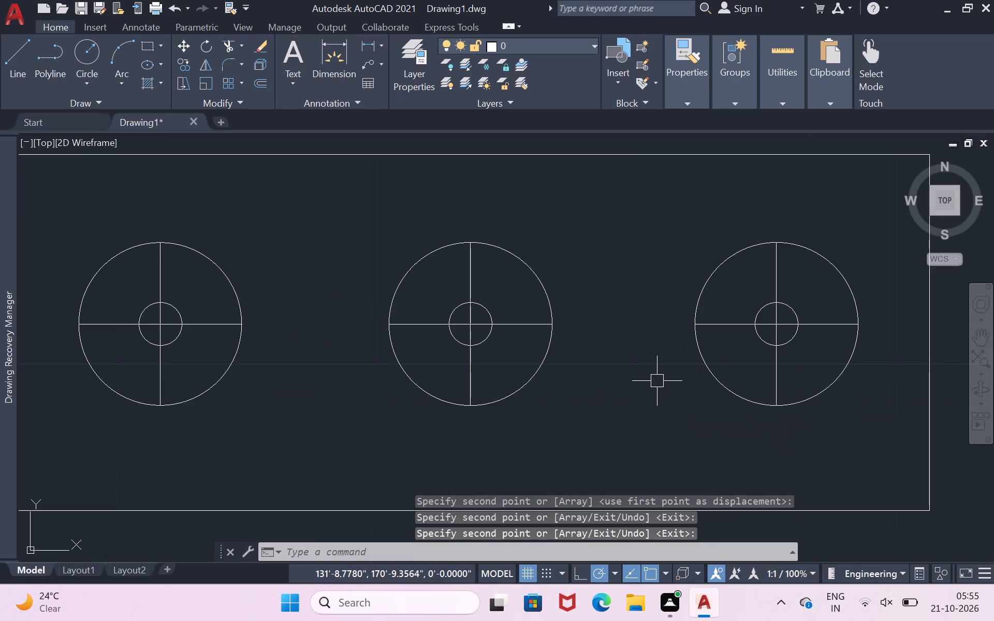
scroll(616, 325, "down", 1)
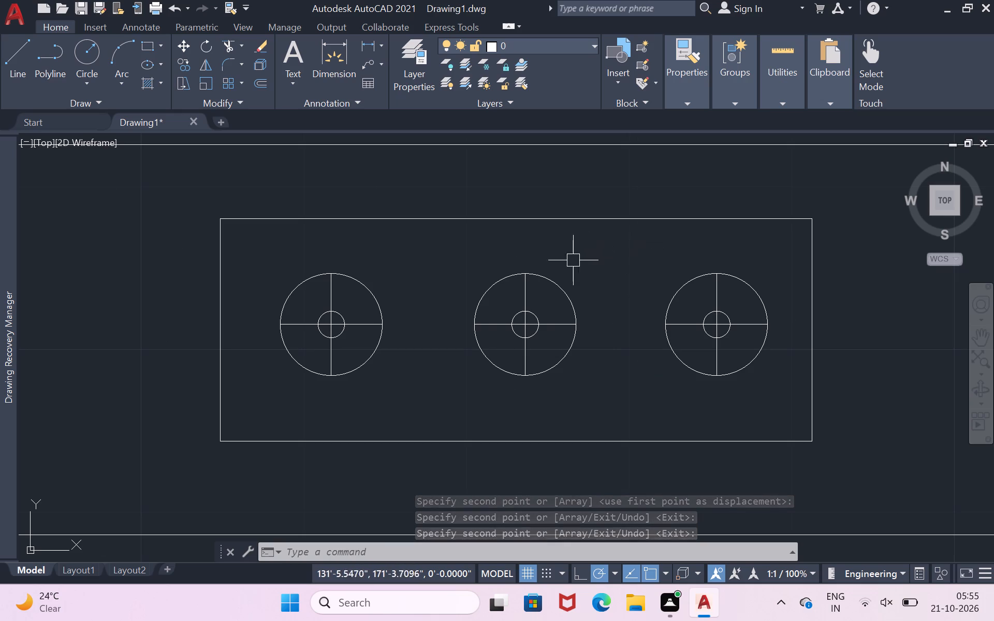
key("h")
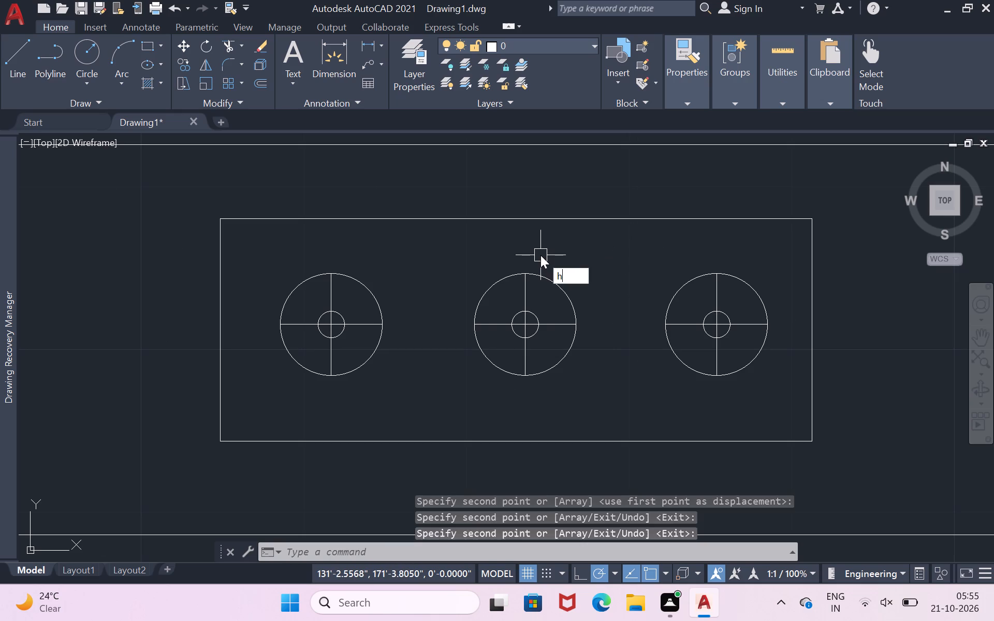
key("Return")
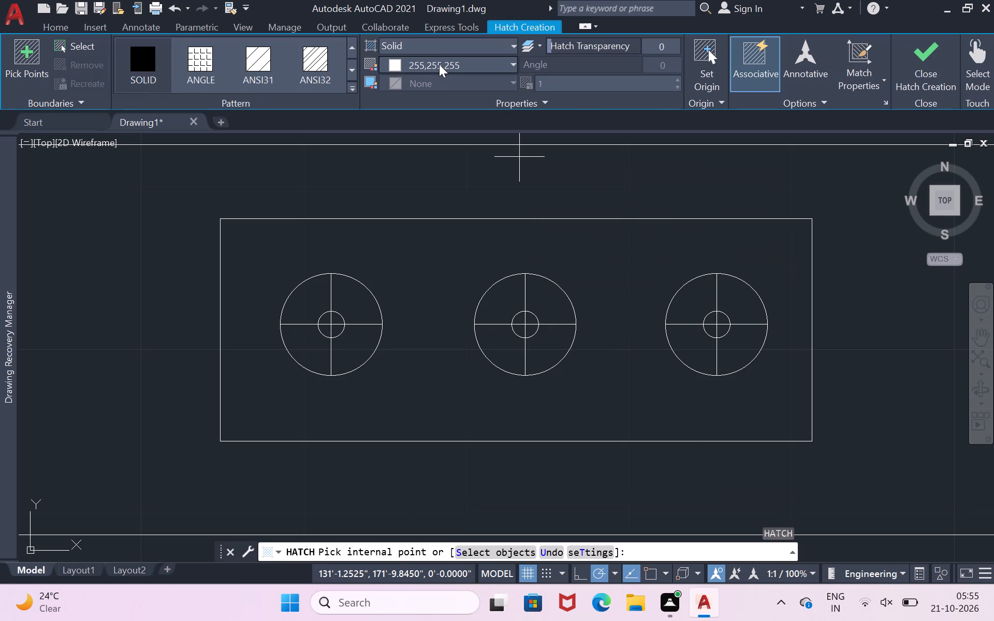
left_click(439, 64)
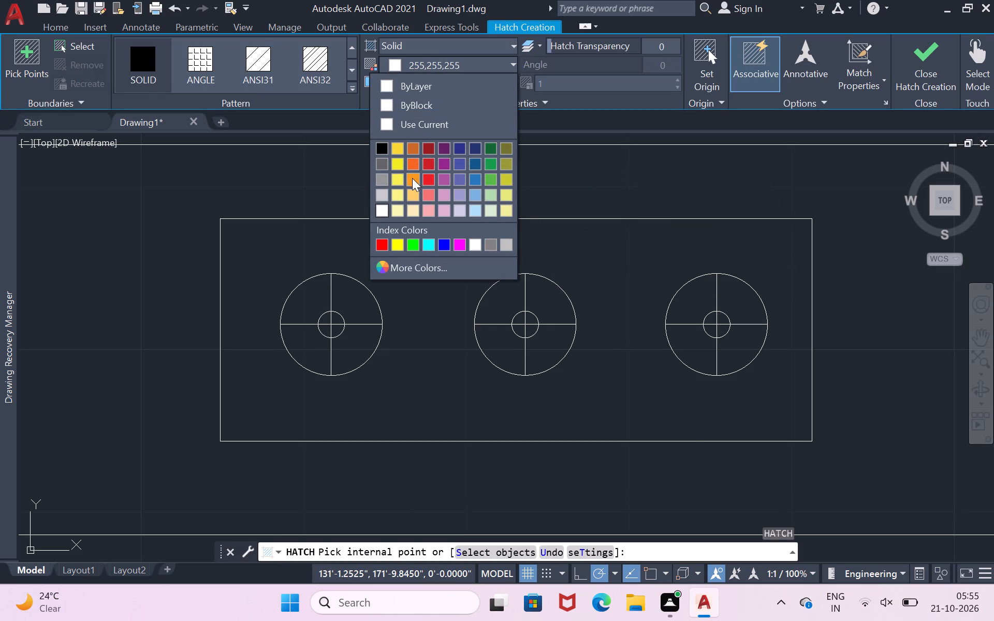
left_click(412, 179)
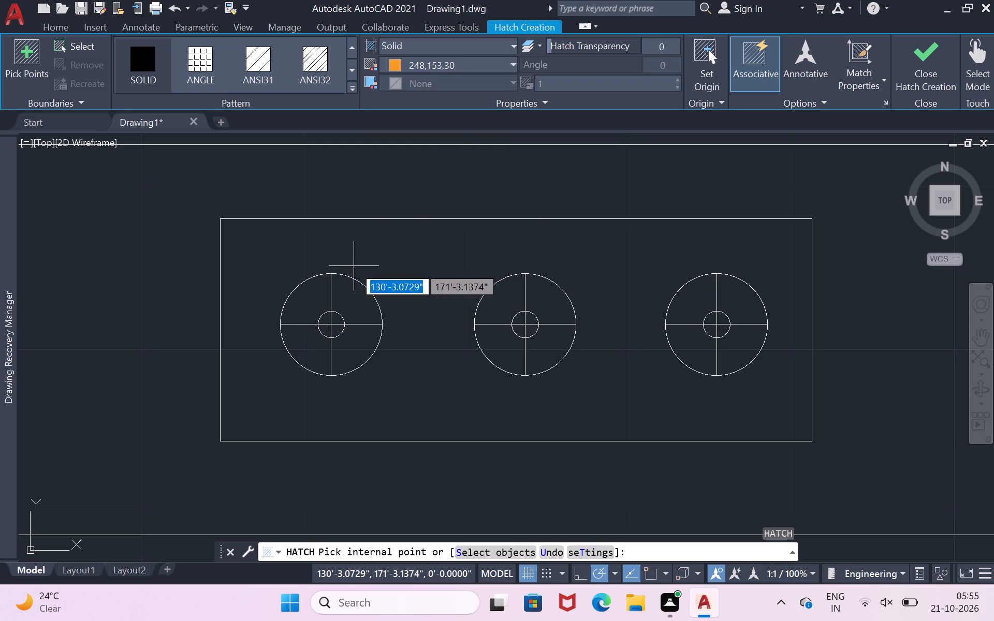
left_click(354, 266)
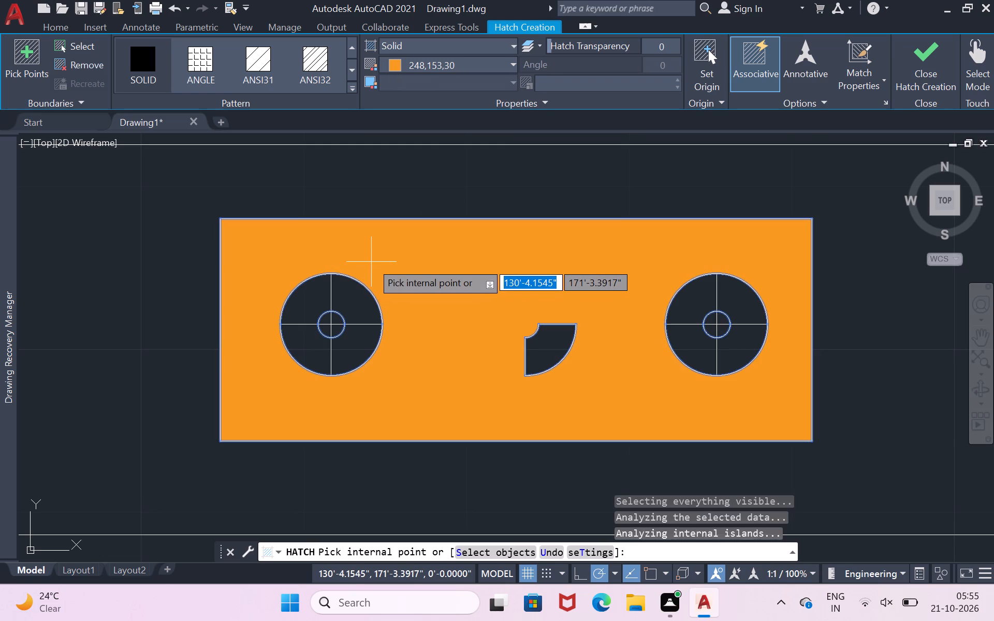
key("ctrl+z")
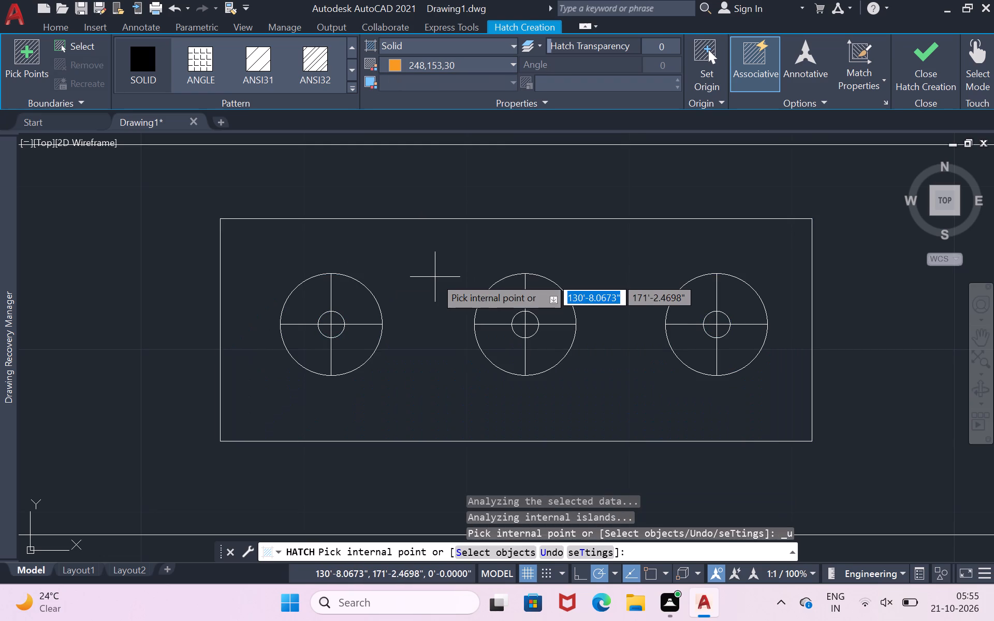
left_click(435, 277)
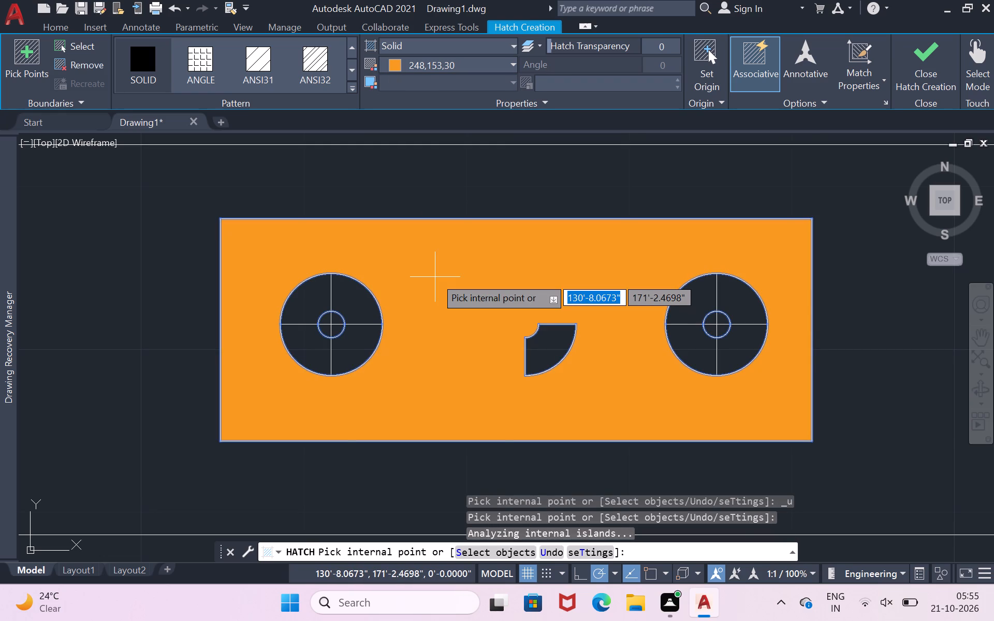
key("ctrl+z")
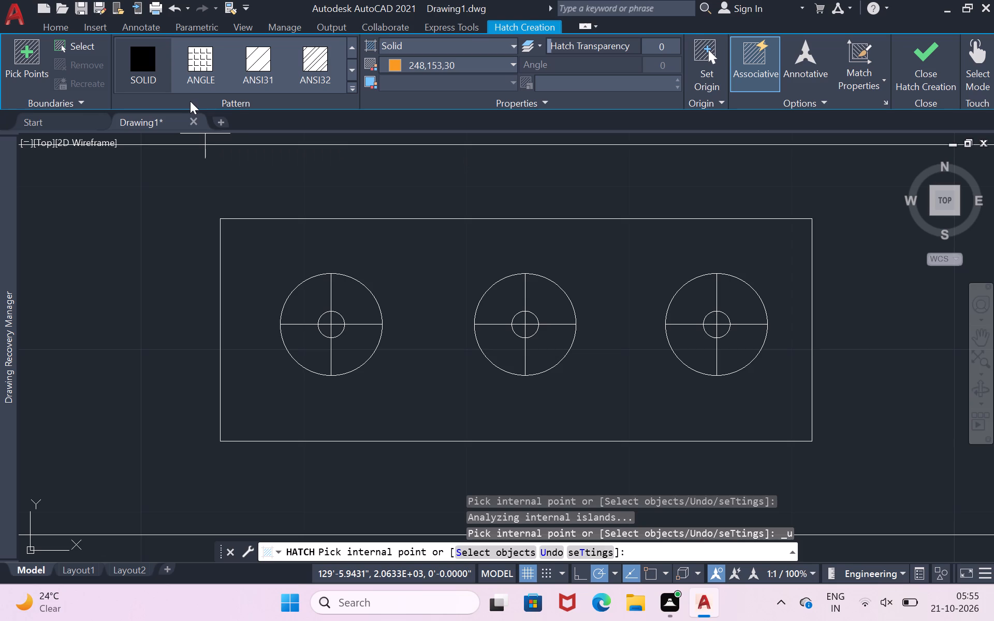
Hatch all four quadrants of the left burner's inner circle solid black, colour 0,0,0.
left_click(484, 63)
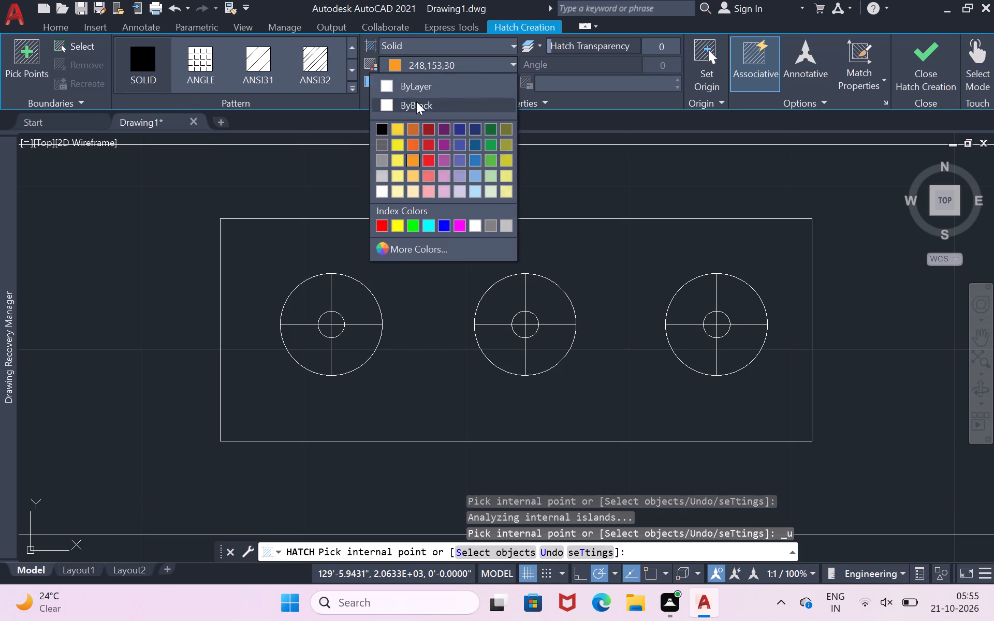
left_click(381, 129)
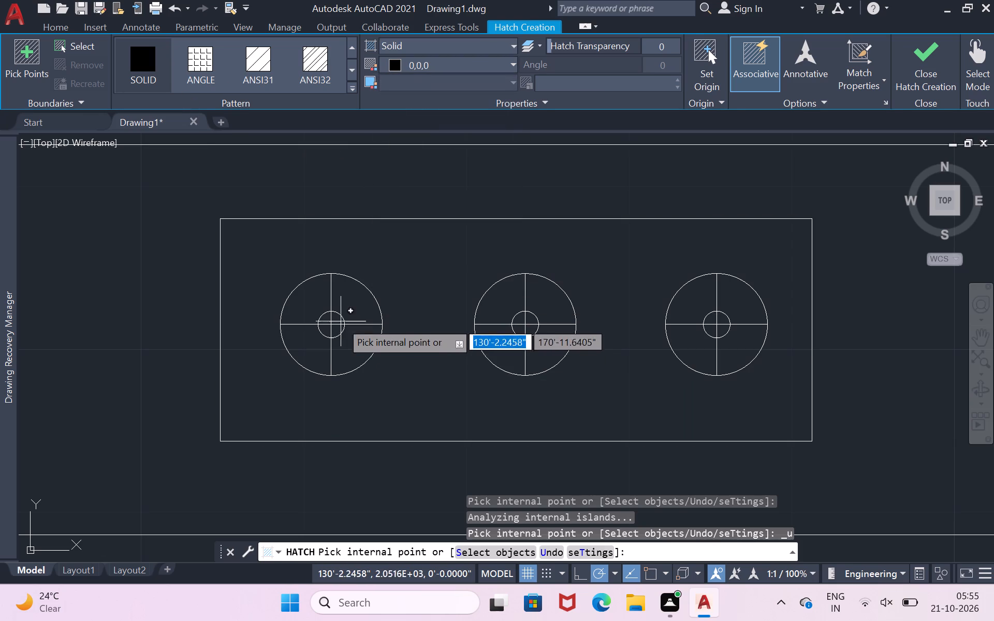
left_click(342, 312)
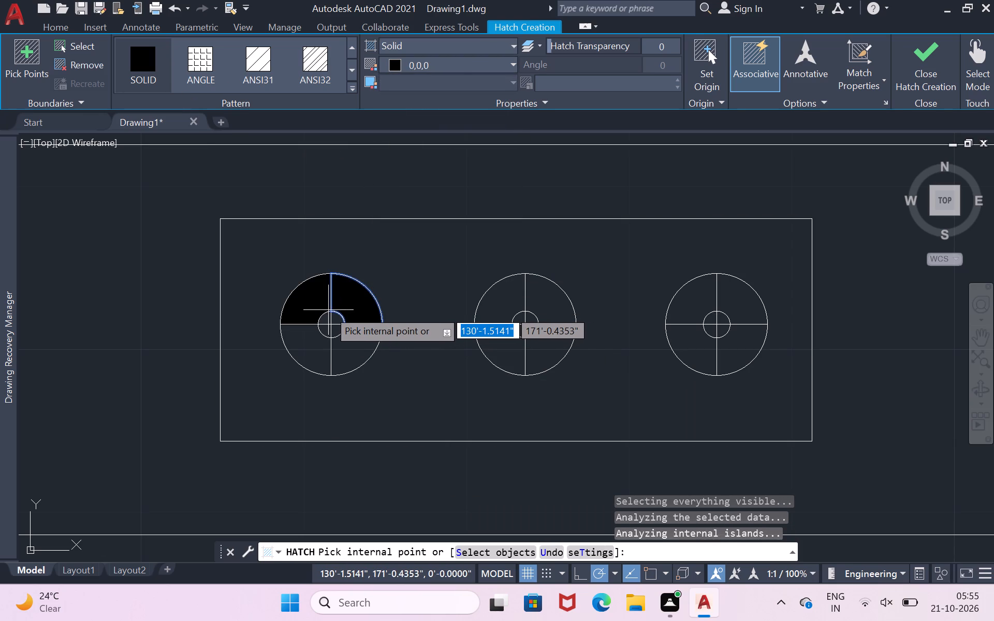
key("ctrl+z")
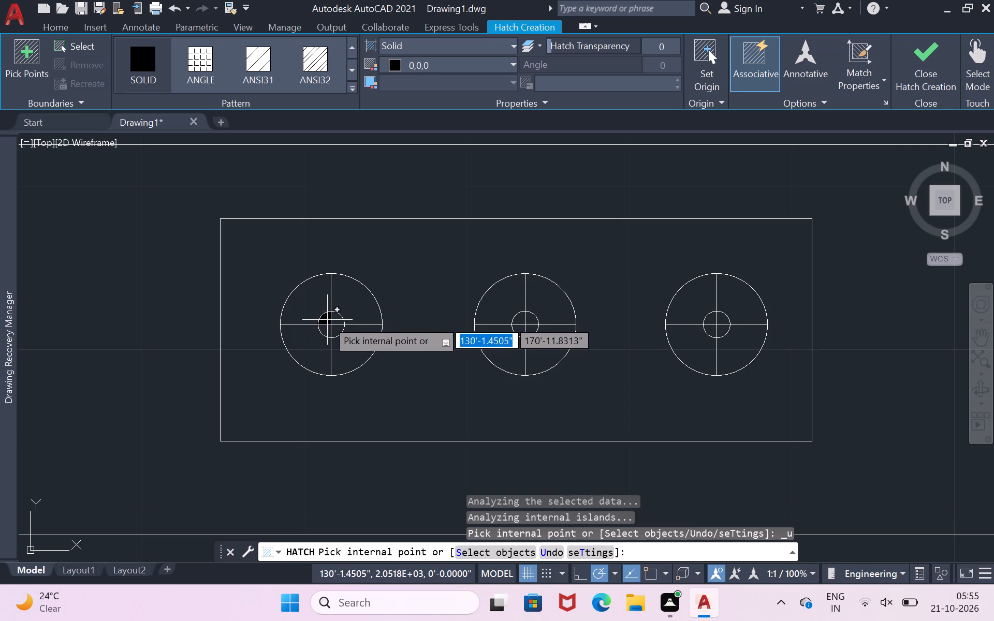
scroll(327, 320, "up", 2)
left_click(327, 320)
left_click(343, 322)
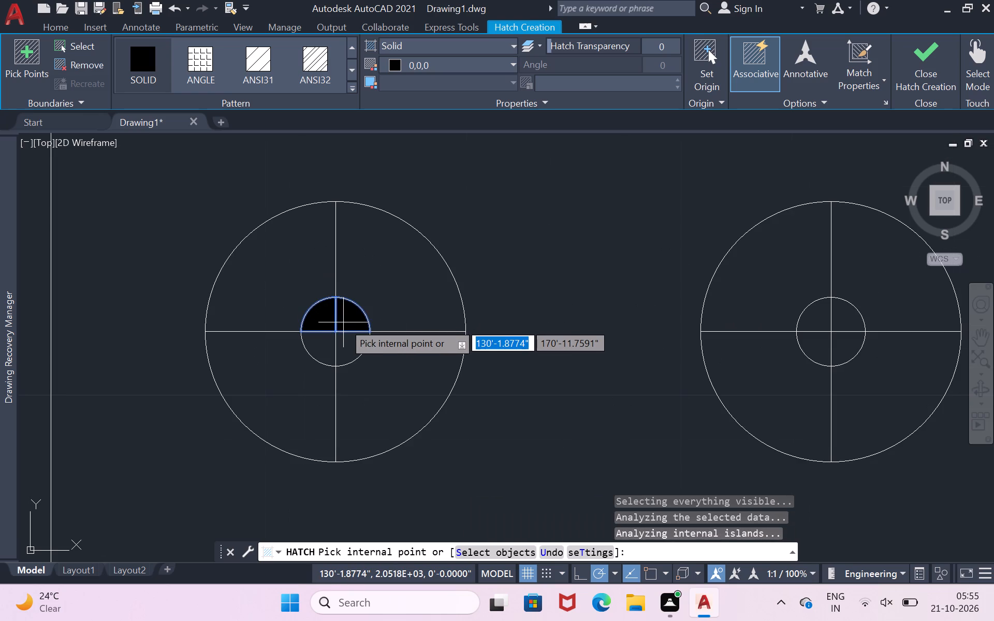
left_click(345, 353)
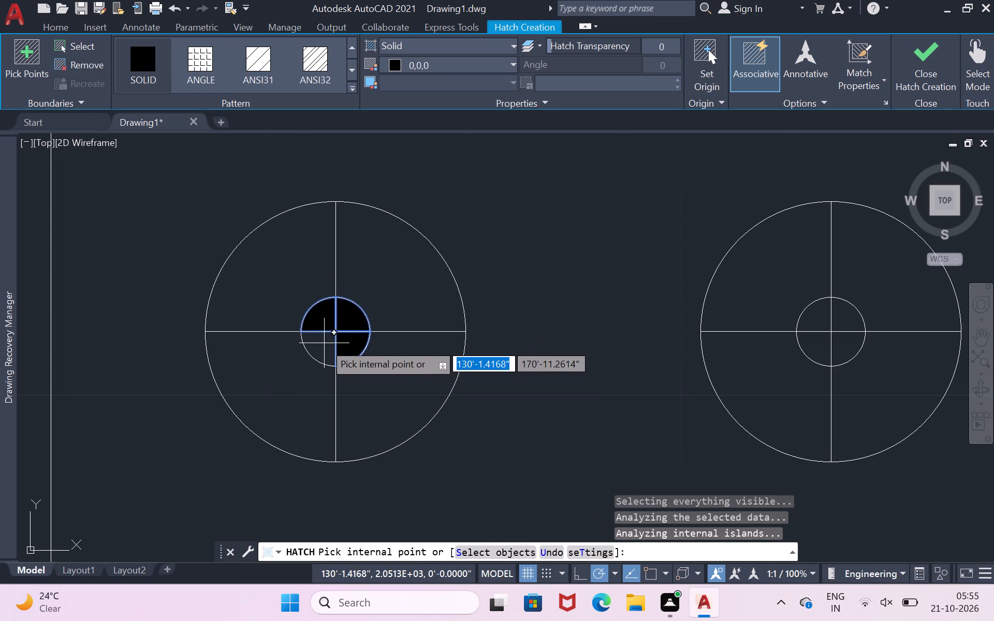
left_click(324, 343)
Extend the solid black hatch to all four inner-circle quadrants of the middle and right burners and complete it.
scroll(896, 348, "down", 1)
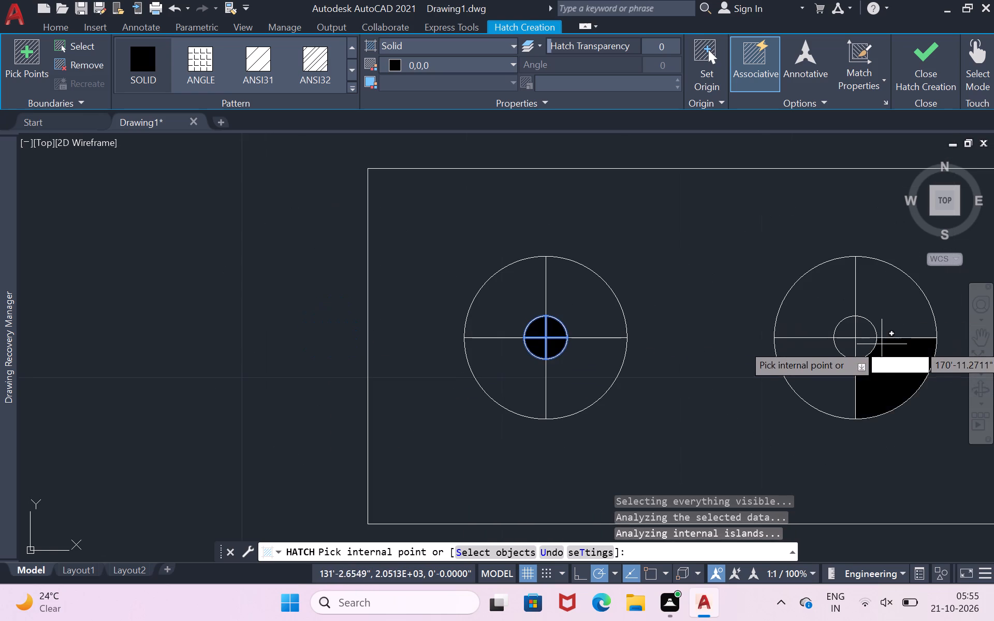
left_click(865, 340)
left_click(863, 329)
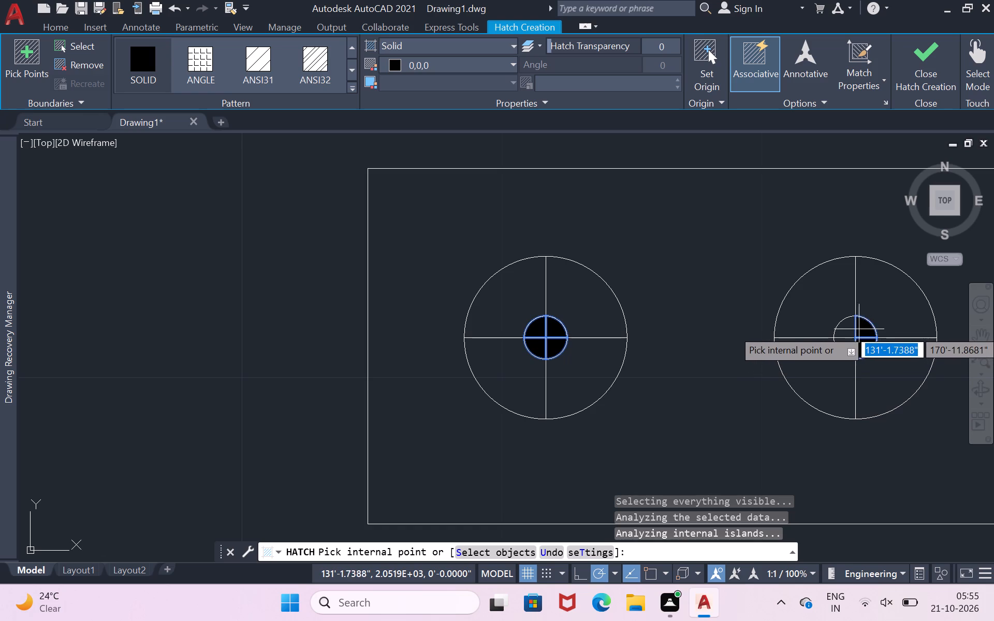
left_click(843, 334)
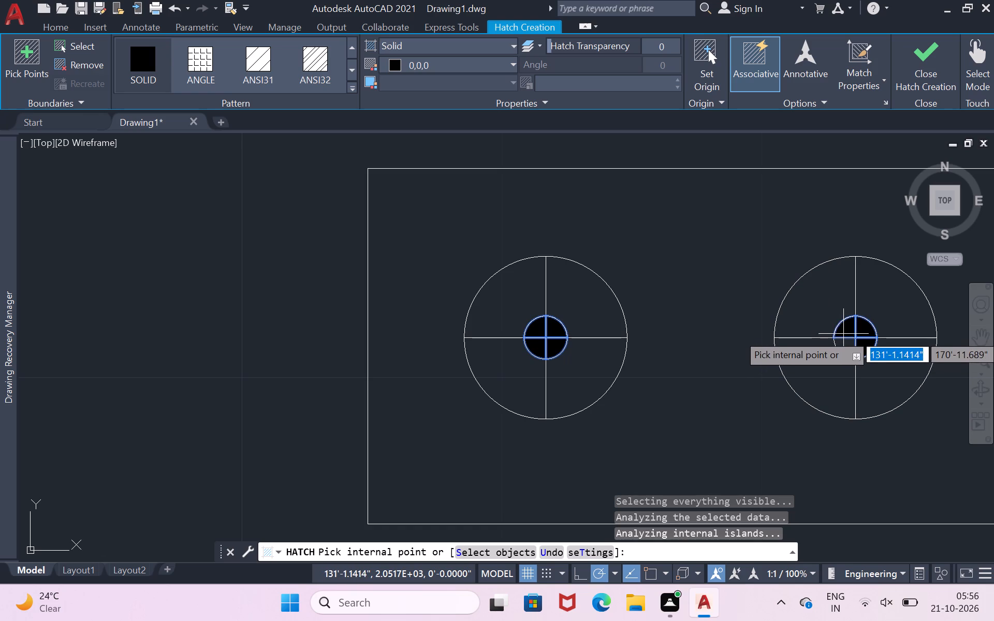
left_click(844, 347)
scroll(850, 347, "down", 3)
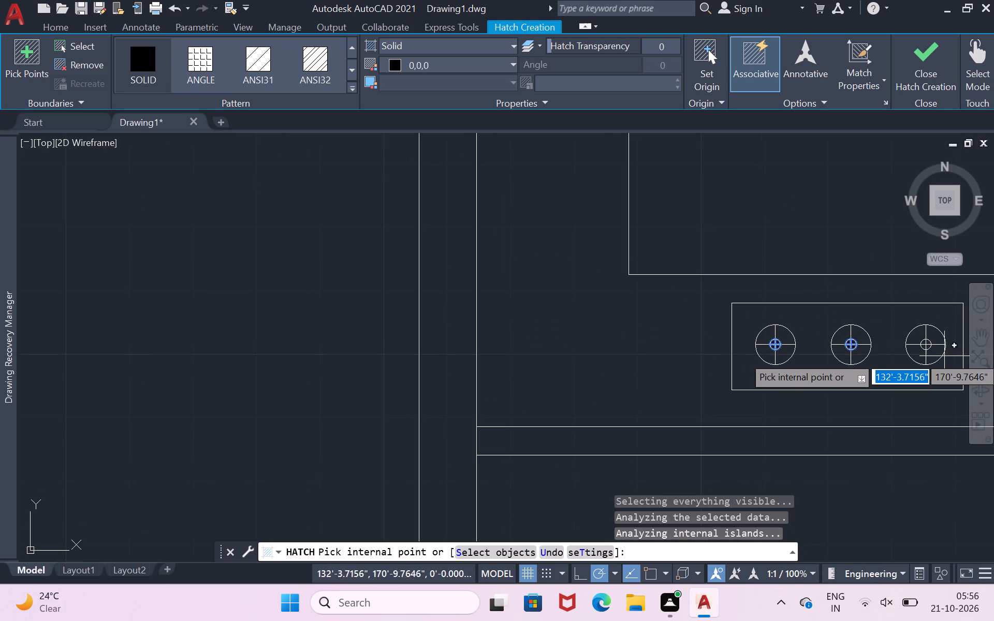
scroll(944, 356, "up", 5)
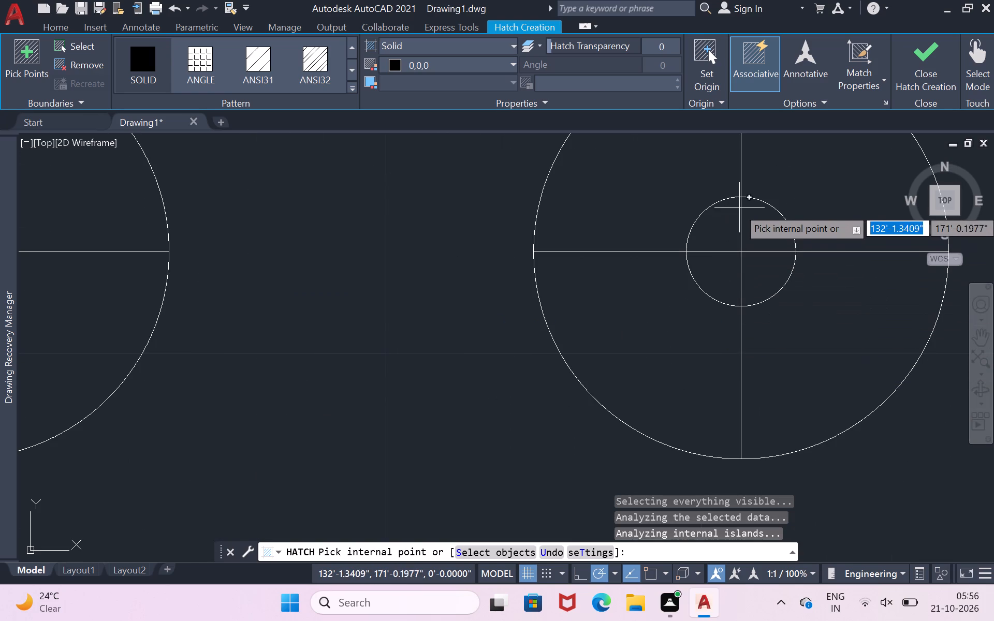
left_click(733, 219)
left_click(749, 221)
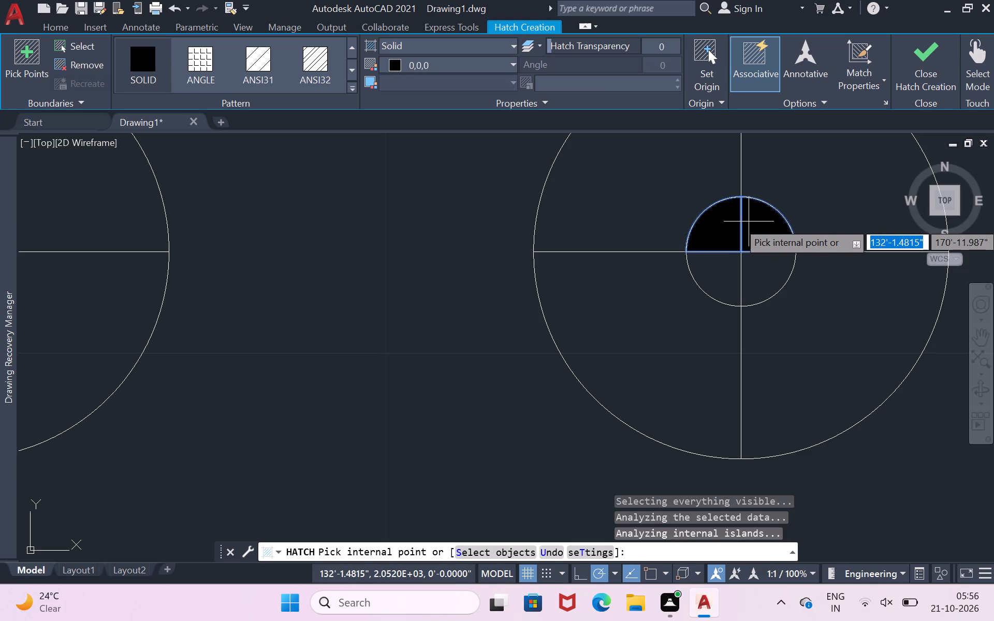
left_click(752, 270)
left_click(724, 270)
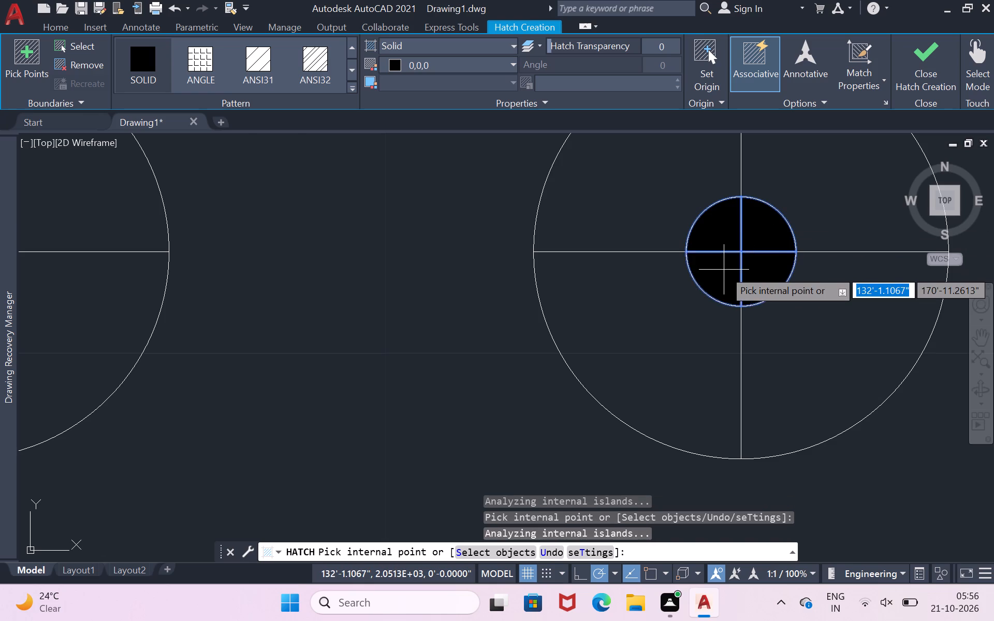
scroll(724, 270, "down", 3)
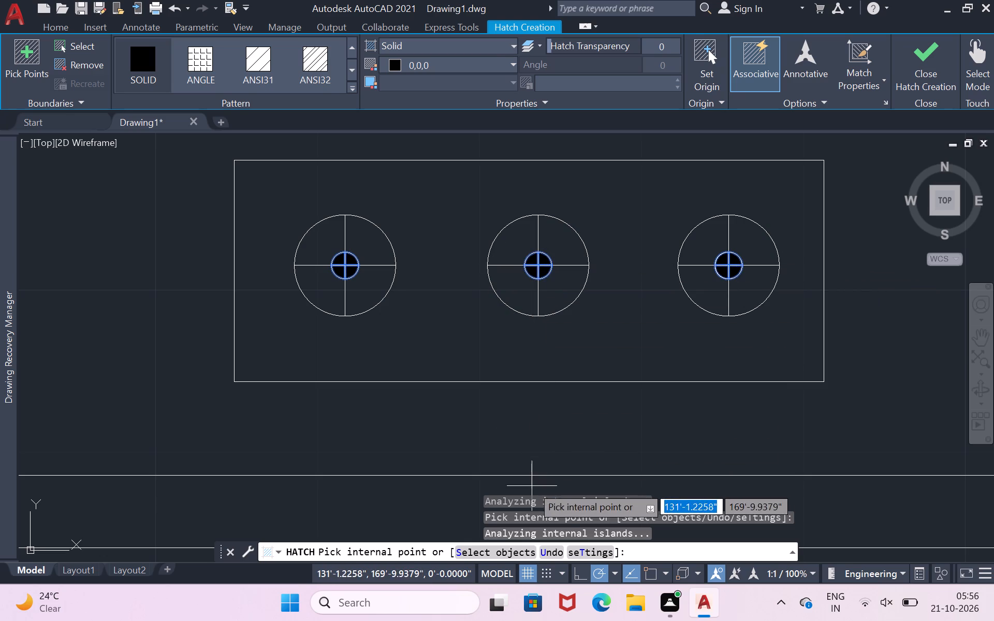
key("Return")
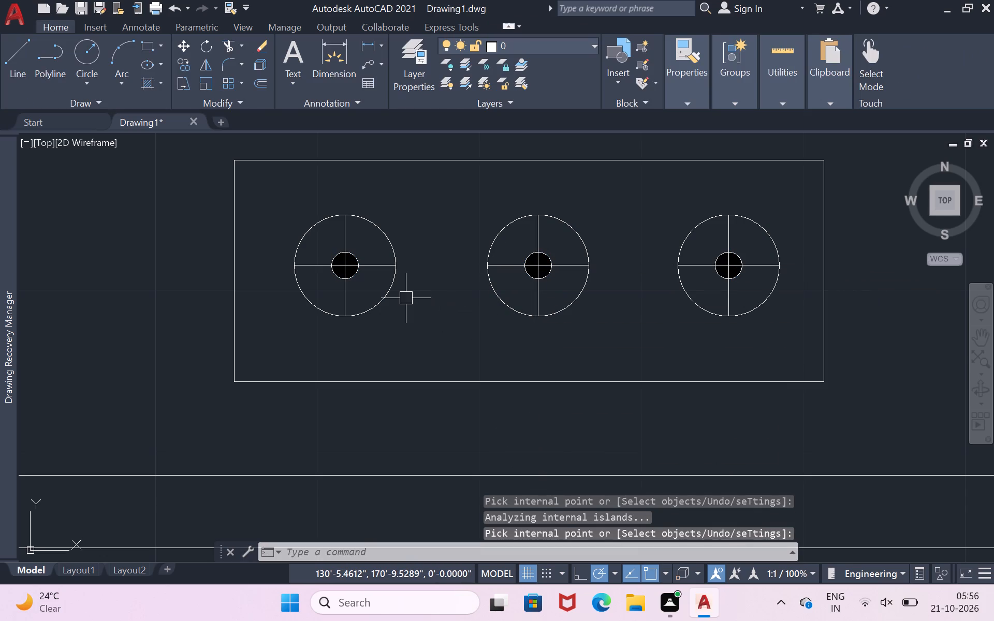
Hatch the four ring quadrants around the left burner's black centre solid orange, colour 248,153,30.
key("h")
key("Return")
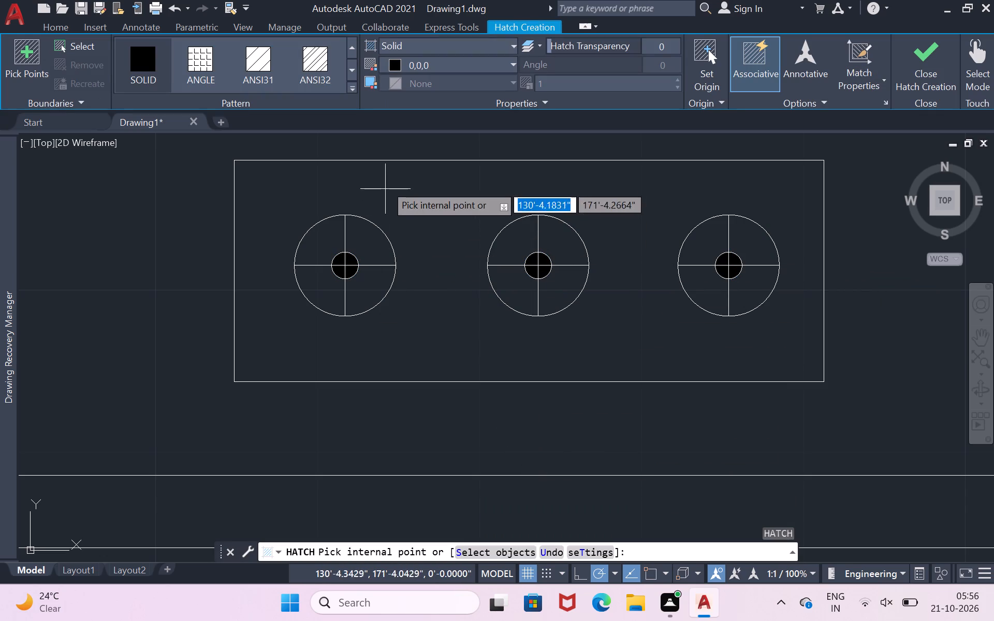
left_click(420, 60)
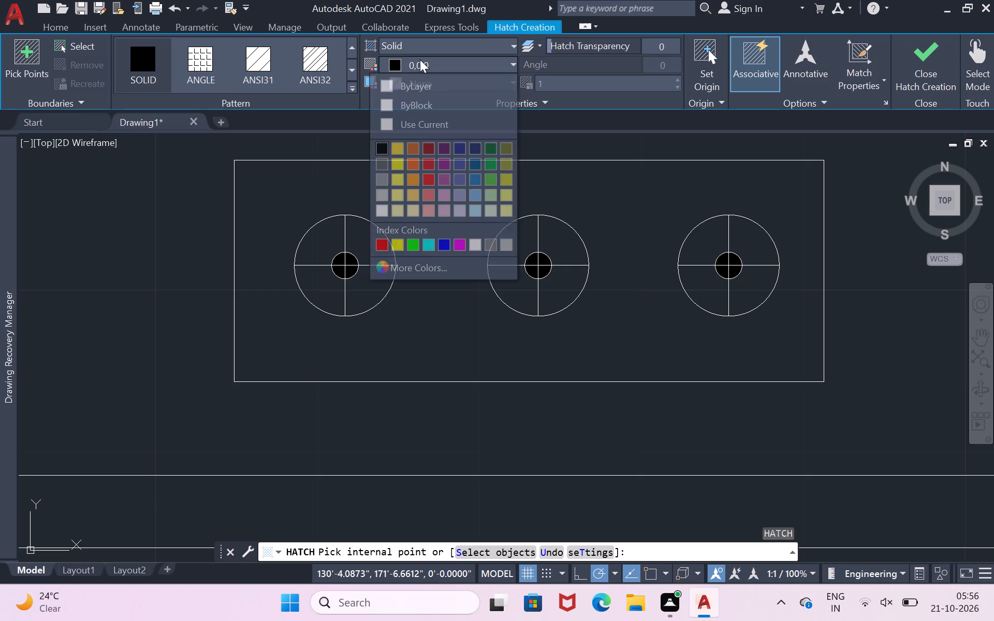
left_click(413, 176)
left_click(353, 247)
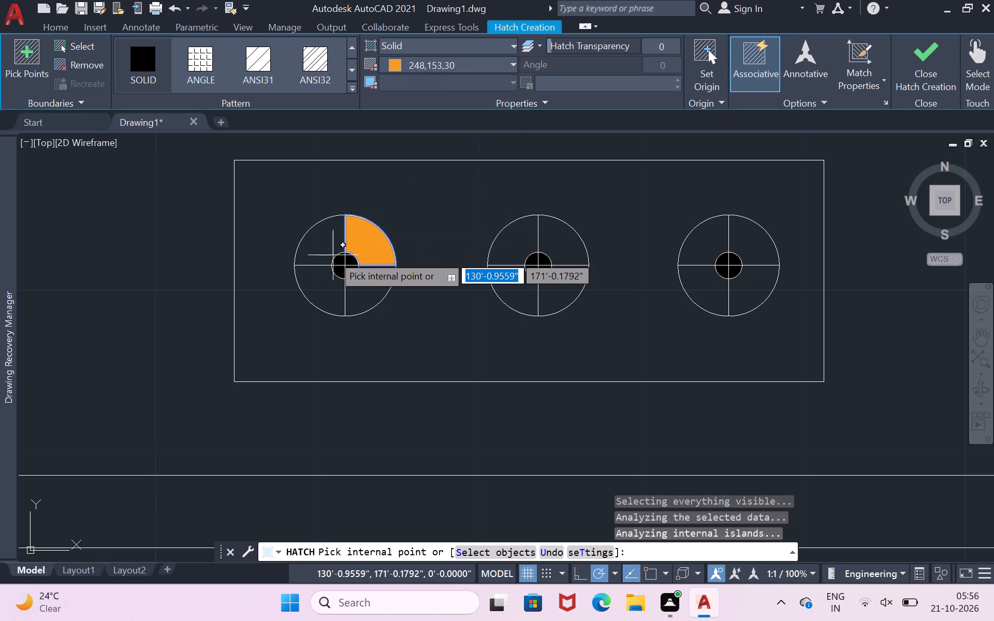
left_click(333, 255)
double_click(324, 294)
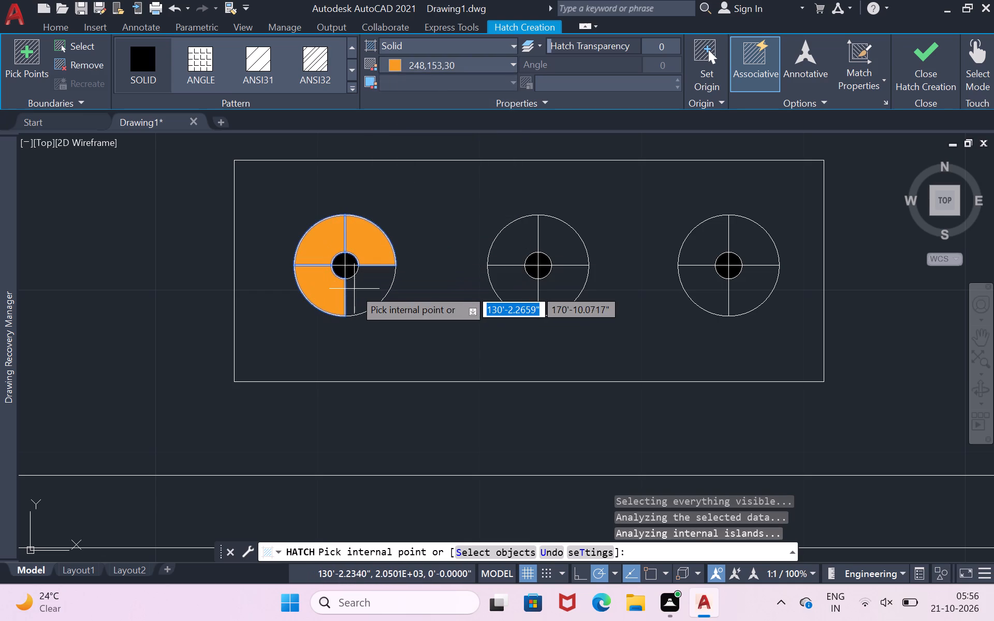
left_click(354, 289)
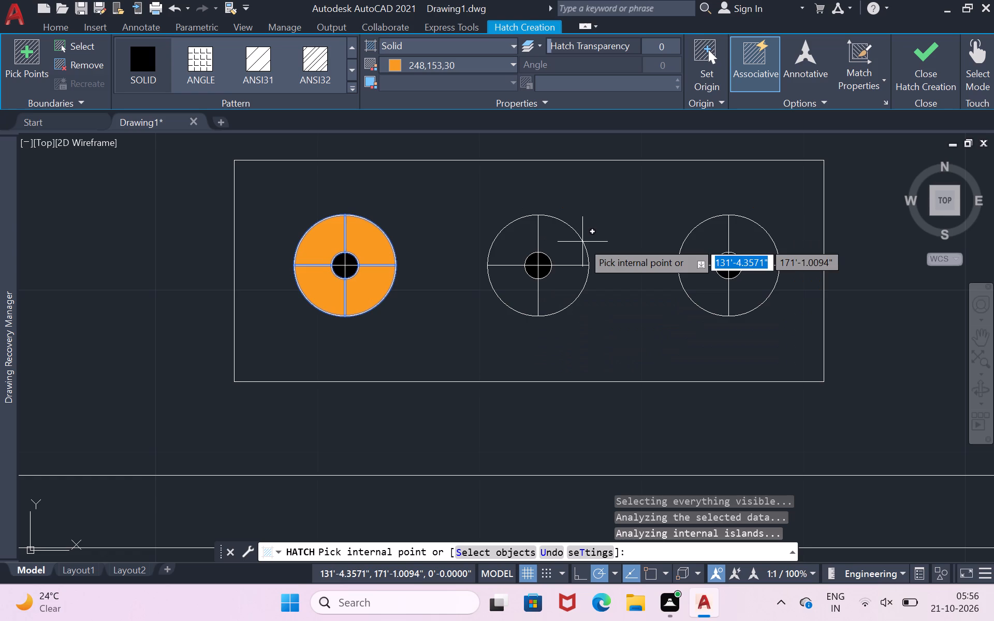
Extend the solid orange hatch to all ring quadrants of the middle and right burners and complete it.
left_click(558, 253)
left_click(522, 259)
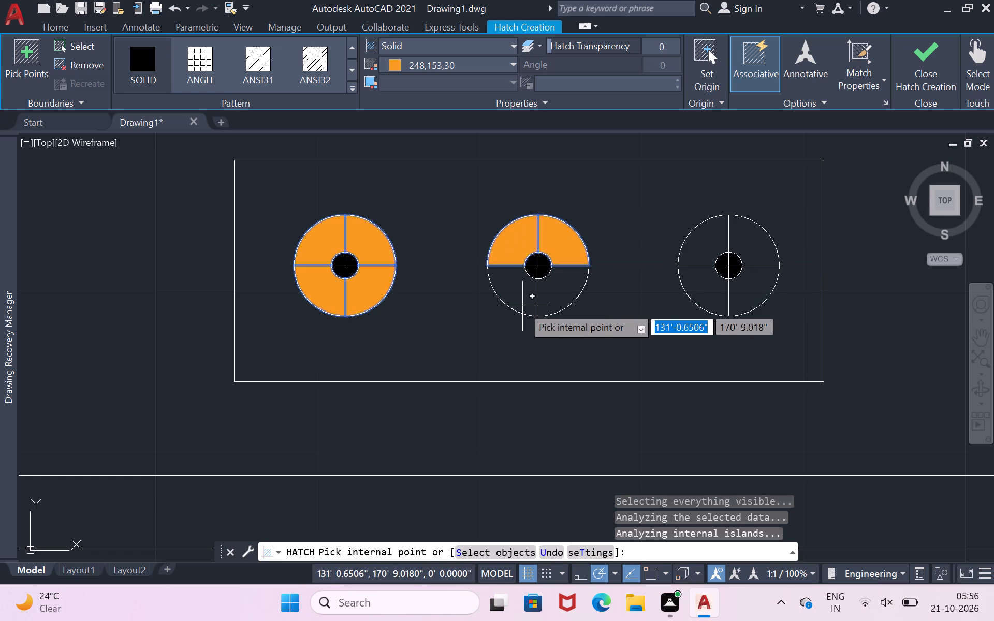
left_click(522, 306)
left_click(560, 290)
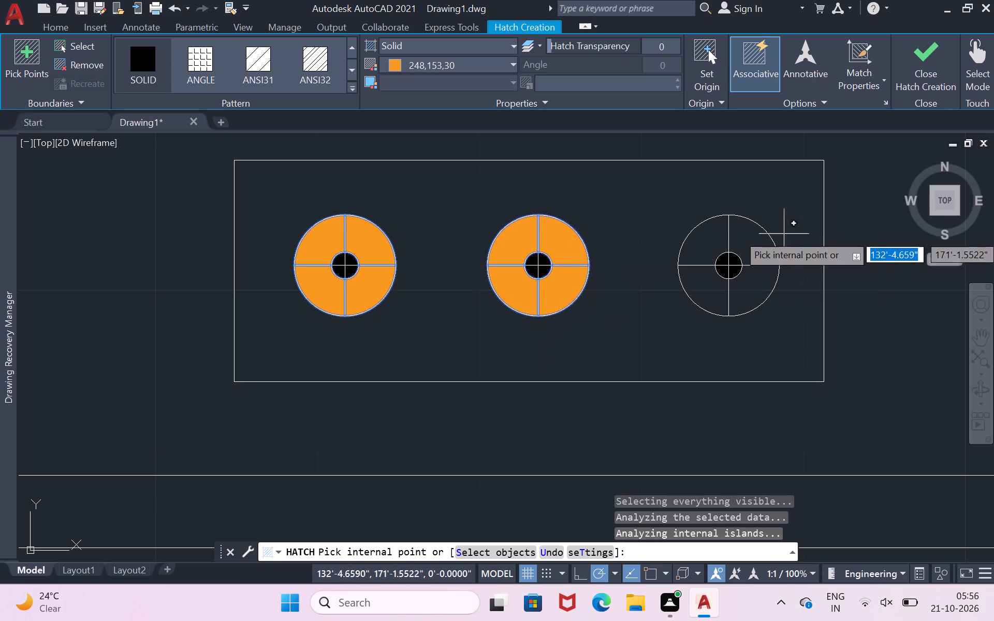
left_click(756, 251)
left_click(741, 288)
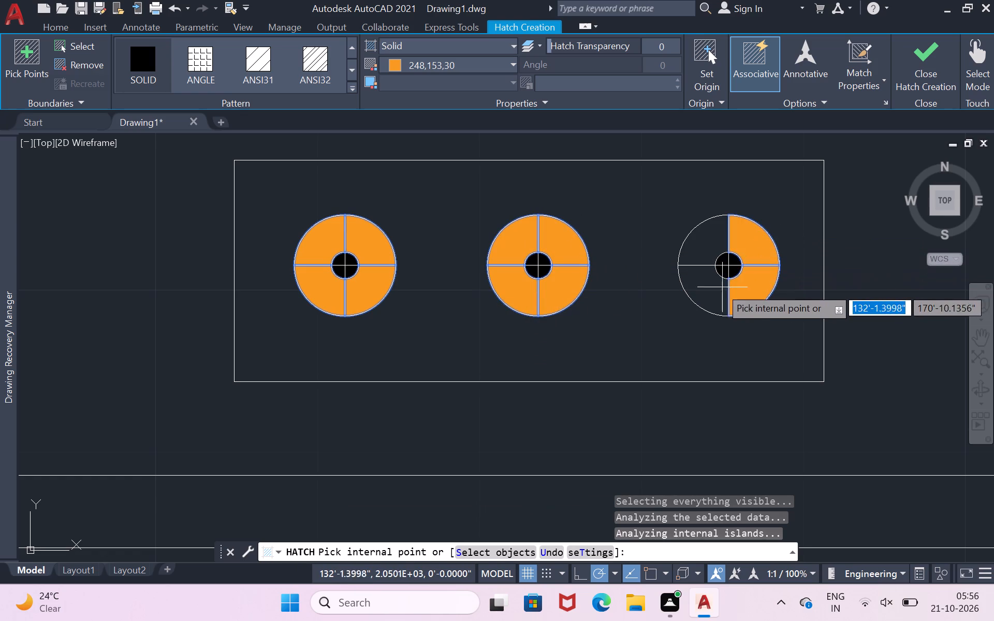
left_click(710, 285)
left_click(705, 241)
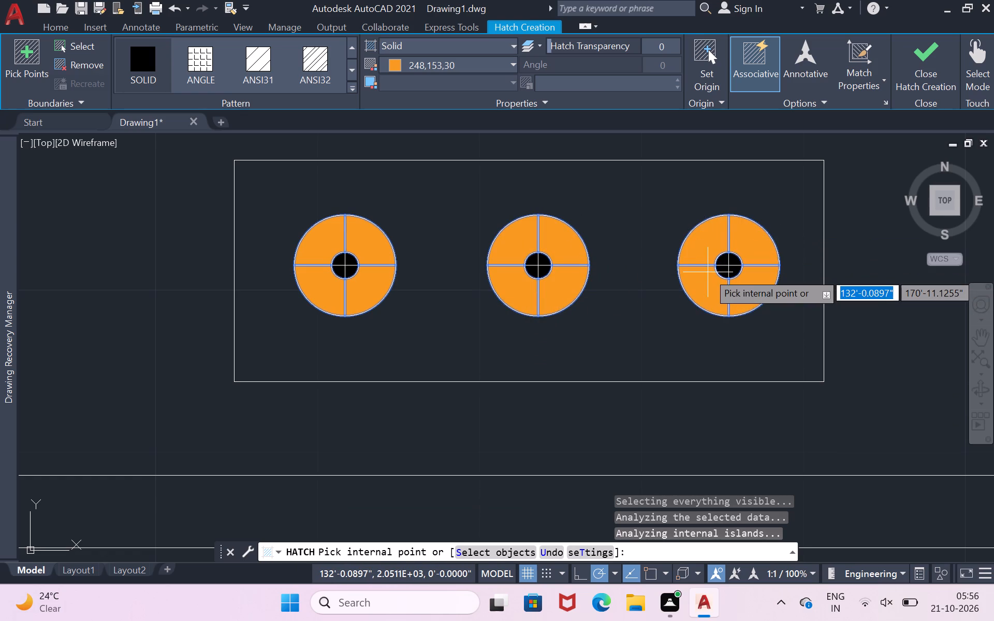
key("Return")
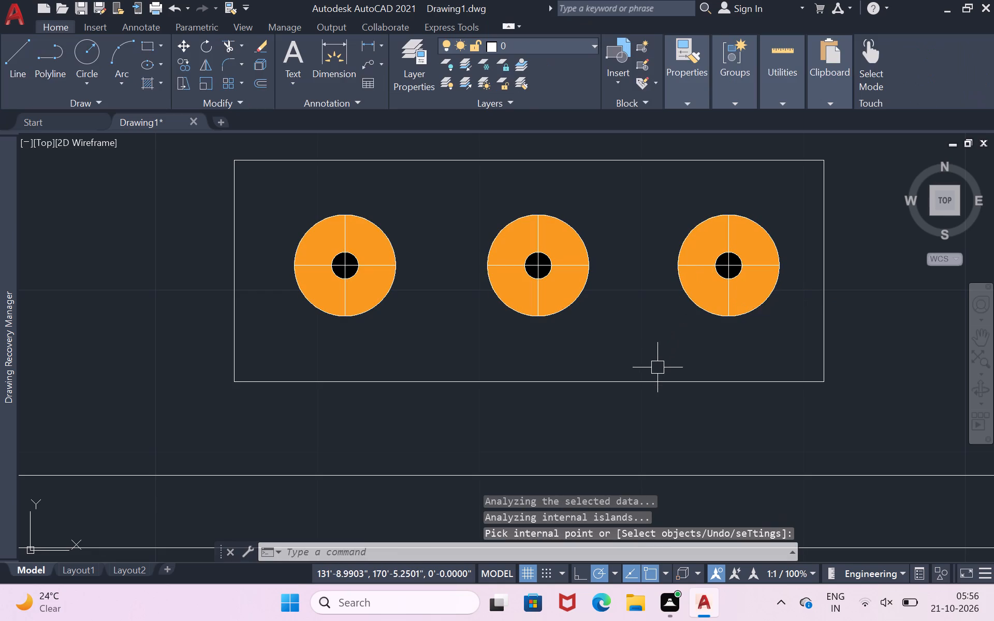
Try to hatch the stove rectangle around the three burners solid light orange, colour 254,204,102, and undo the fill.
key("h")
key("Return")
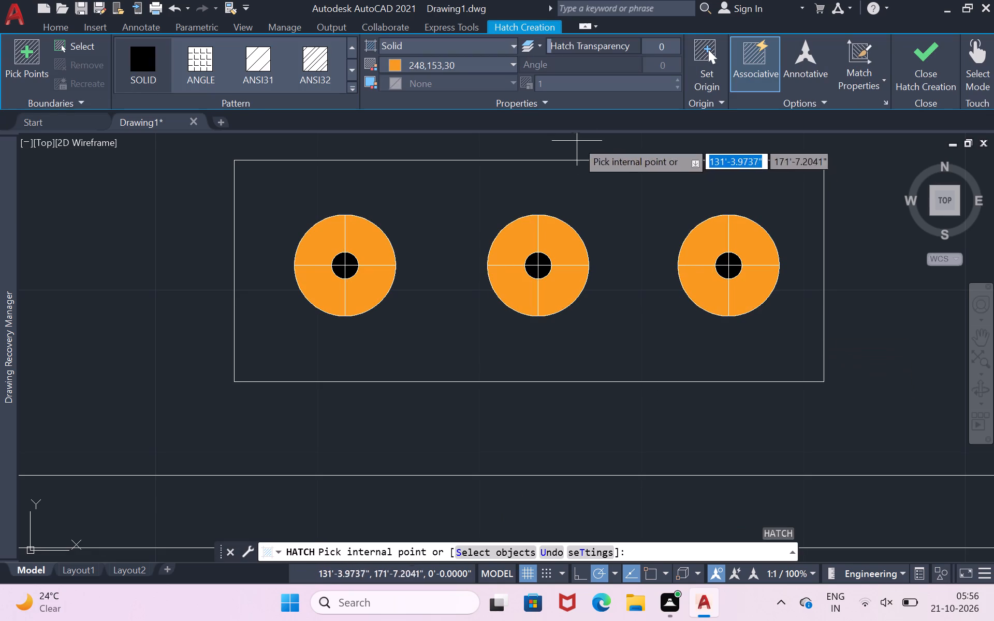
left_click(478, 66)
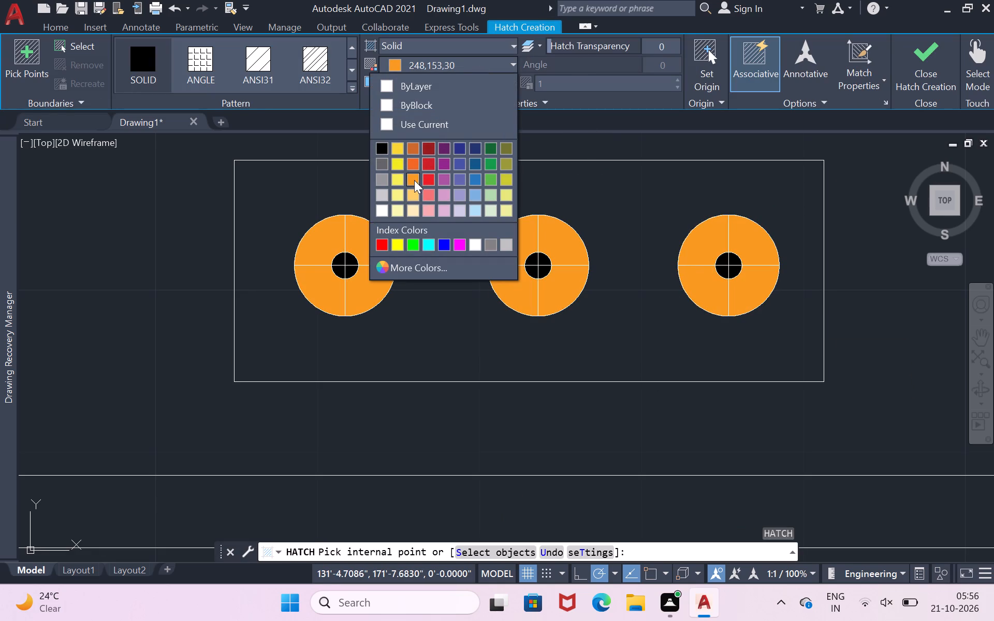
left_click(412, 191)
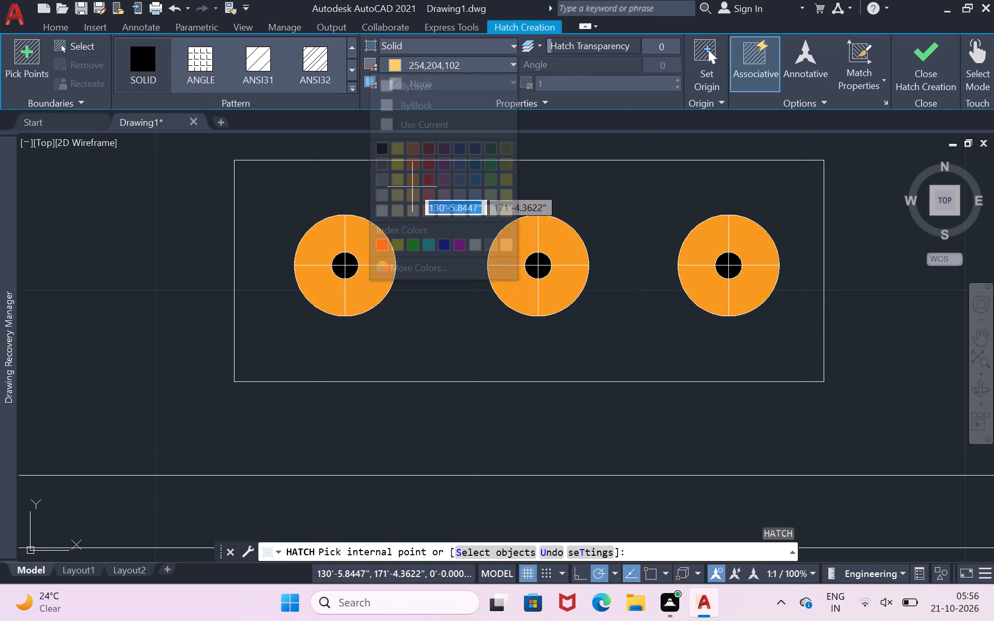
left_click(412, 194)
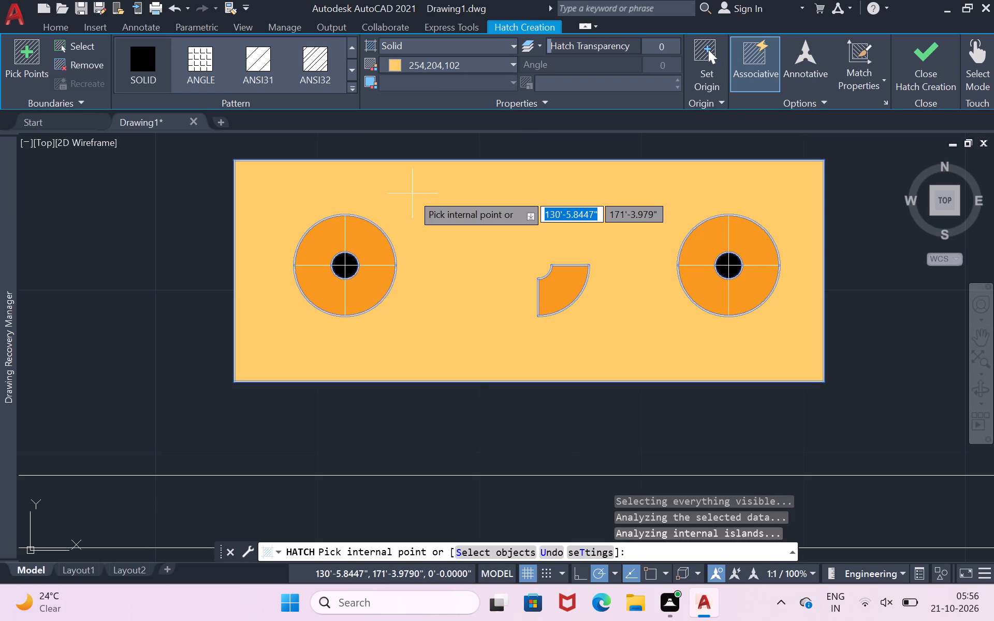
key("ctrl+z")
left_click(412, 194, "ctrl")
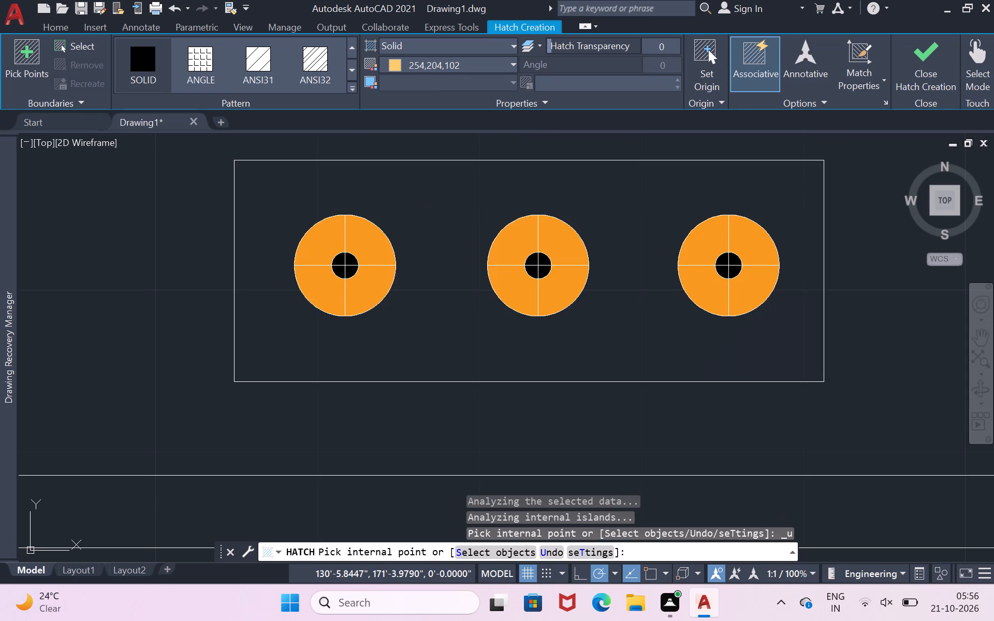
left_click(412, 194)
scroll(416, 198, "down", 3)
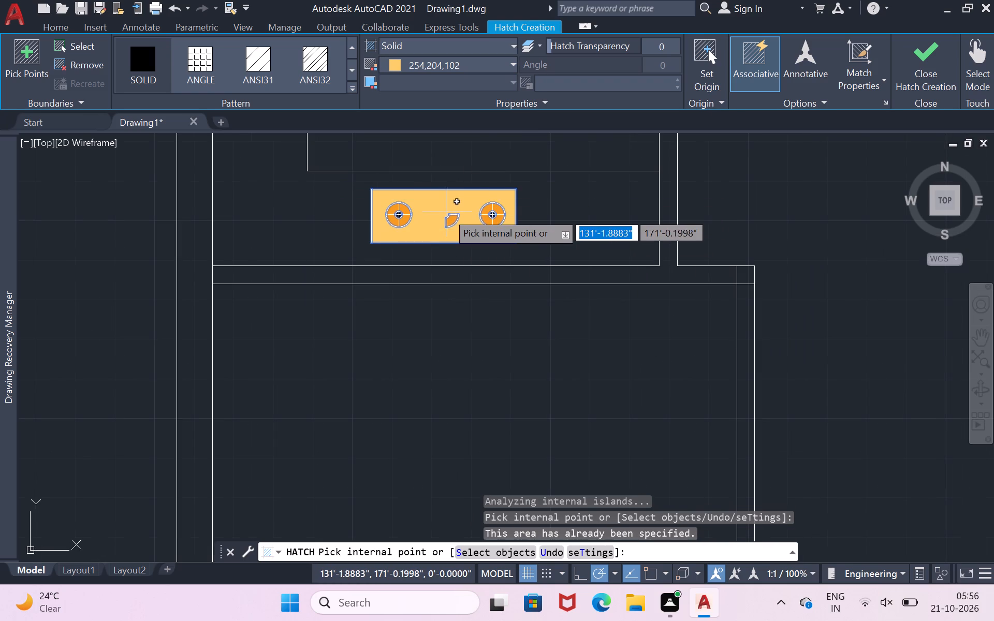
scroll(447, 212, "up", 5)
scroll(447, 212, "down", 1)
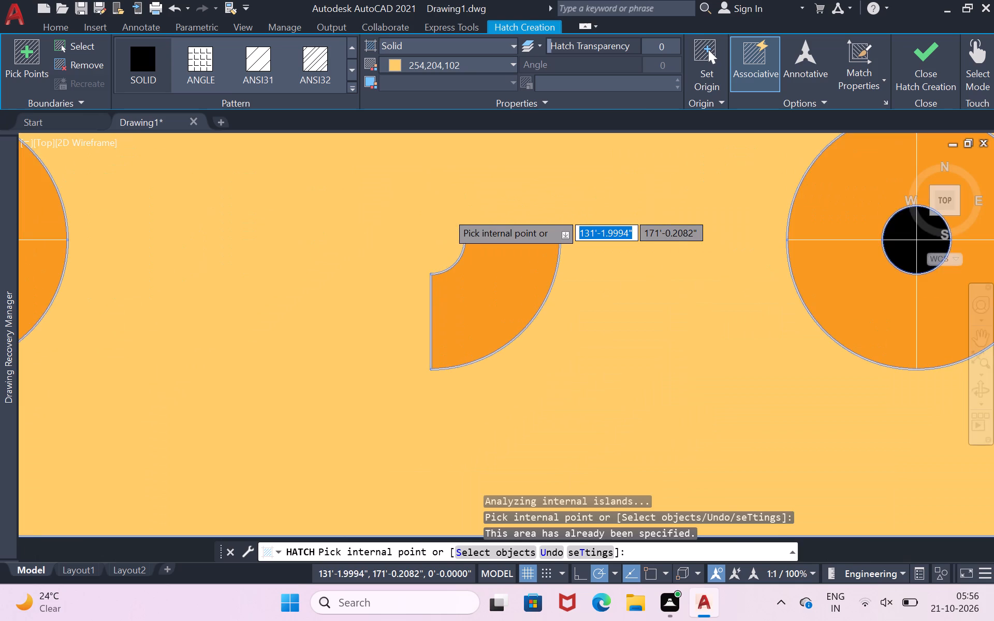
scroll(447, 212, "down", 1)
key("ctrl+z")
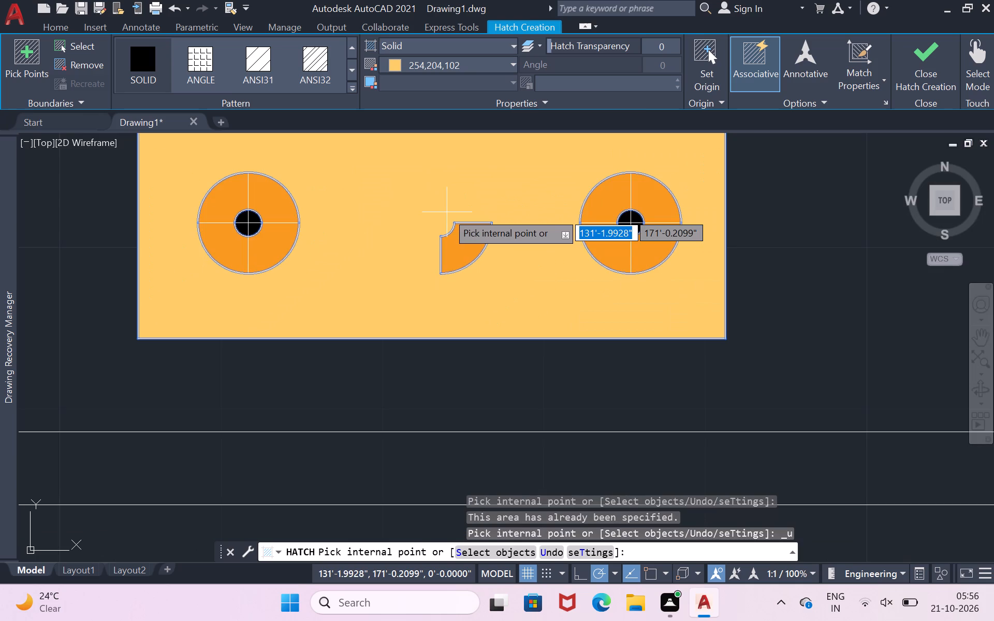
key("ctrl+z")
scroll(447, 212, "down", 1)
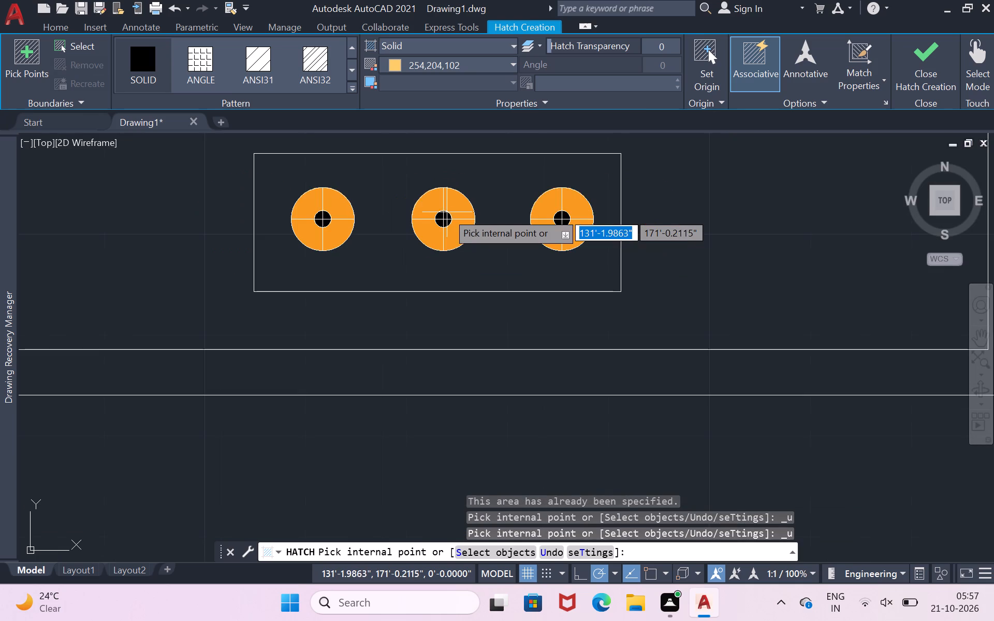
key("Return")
Trim away both lines of the vertical partition running from the stove counter's lower wall down to the bottom outer wall.
scroll(507, 300, "down", 3)
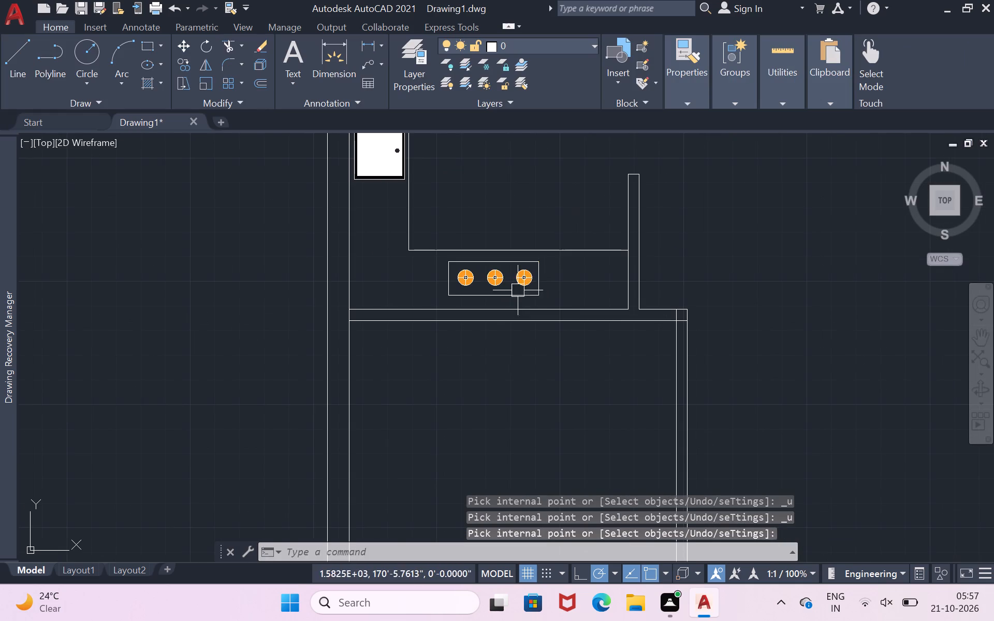
scroll(577, 231, "down", 2)
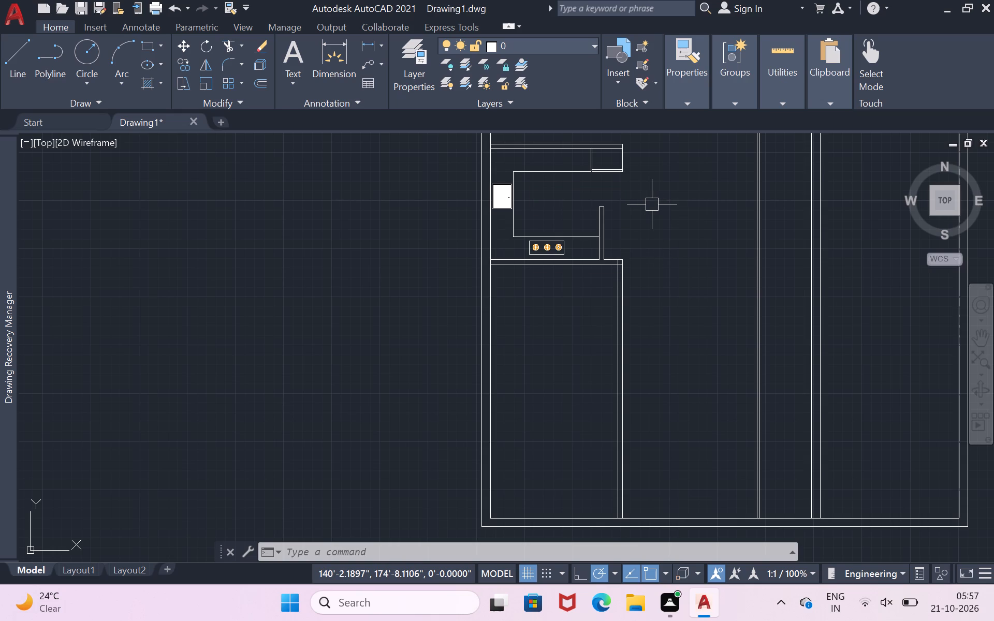
scroll(648, 215, "down", 2)
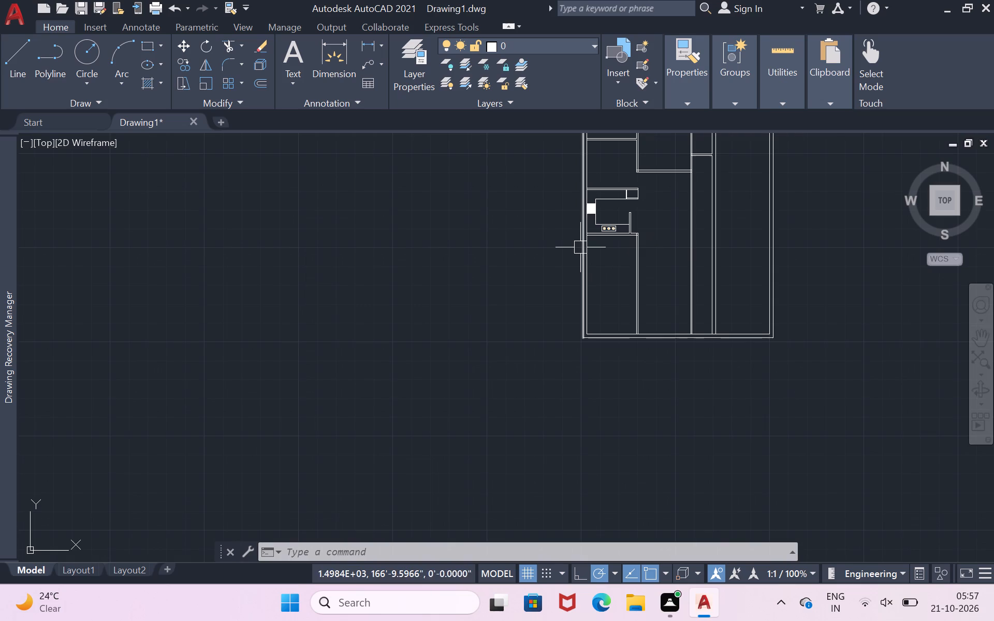
scroll(585, 258, "up", 1)
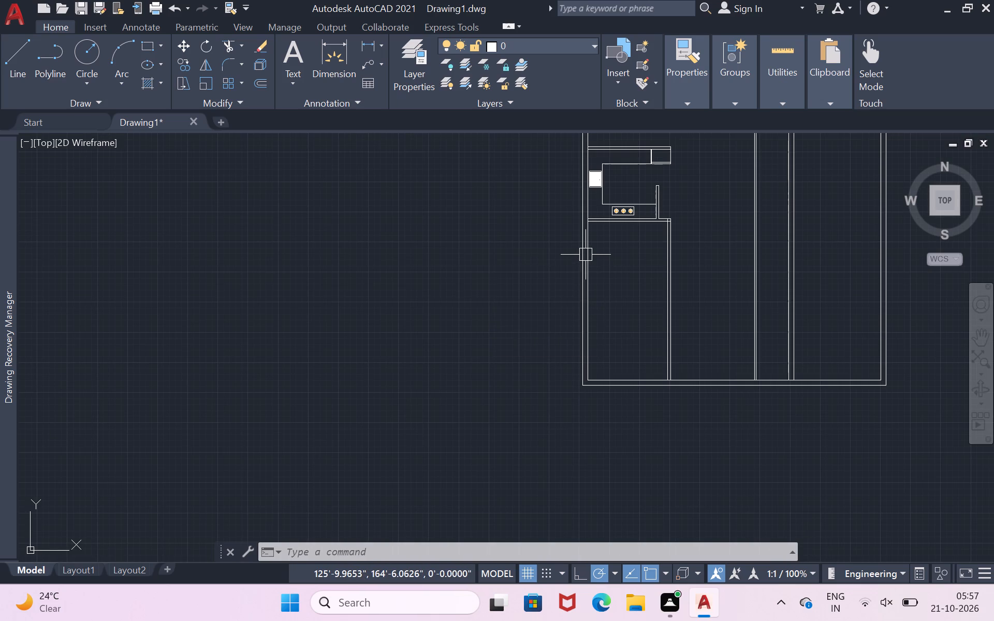
scroll(586, 255, "up", 1)
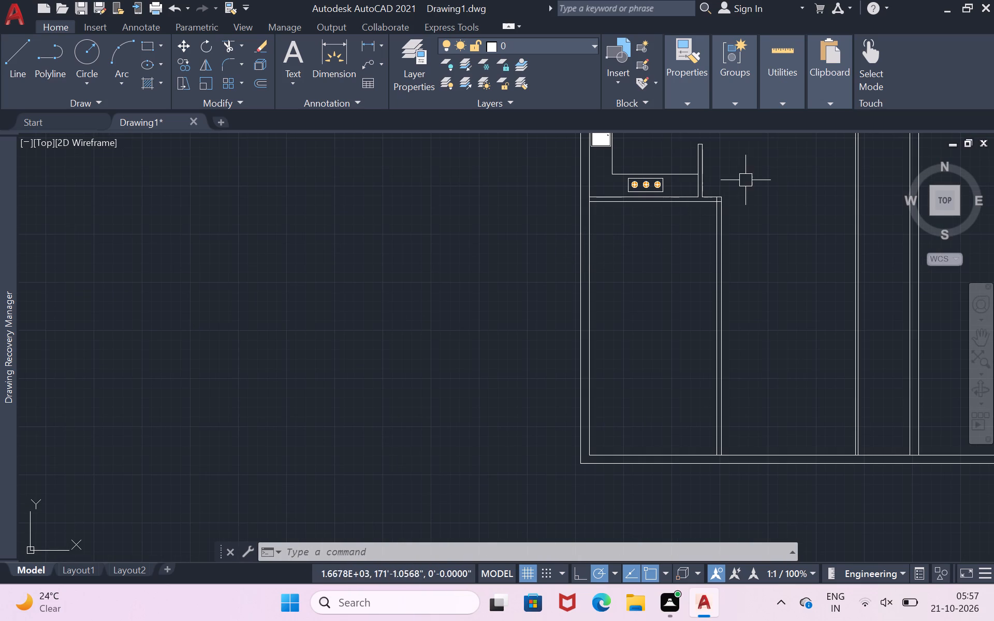
scroll(733, 203, "up", 2)
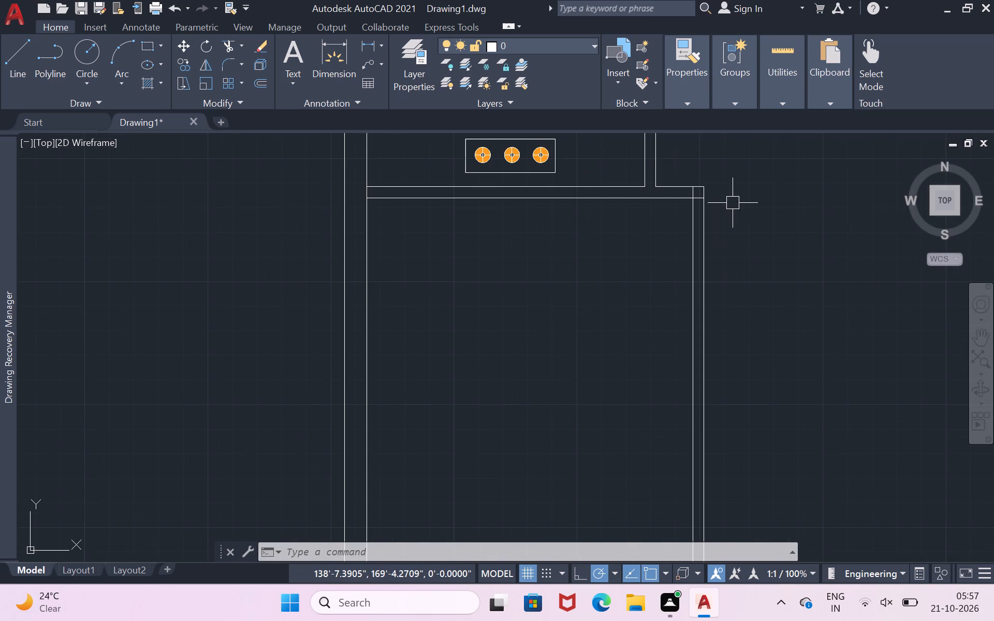
scroll(733, 203, "up", 1)
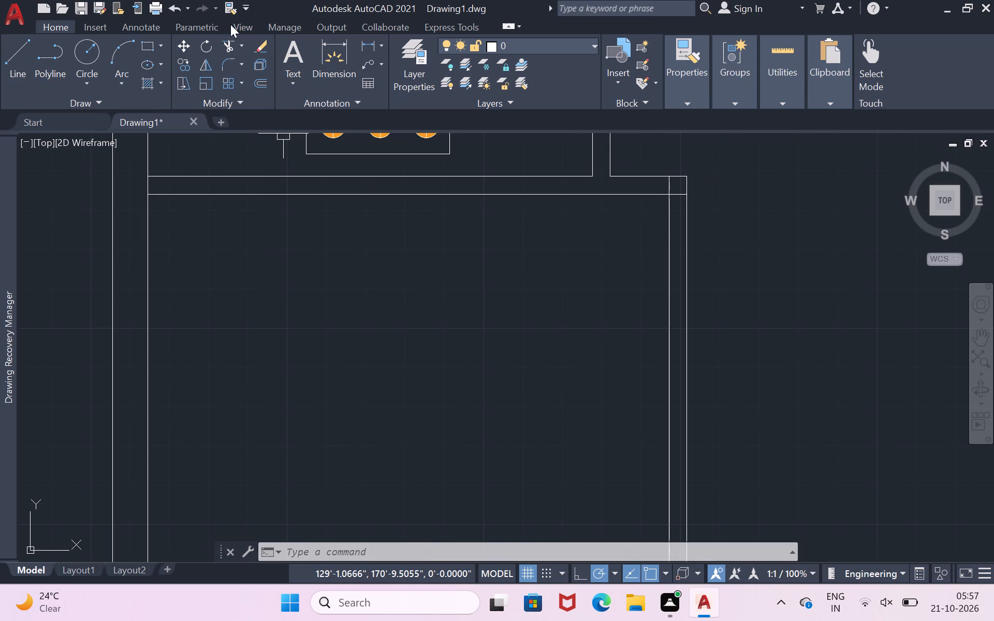
left_click(231, 46)
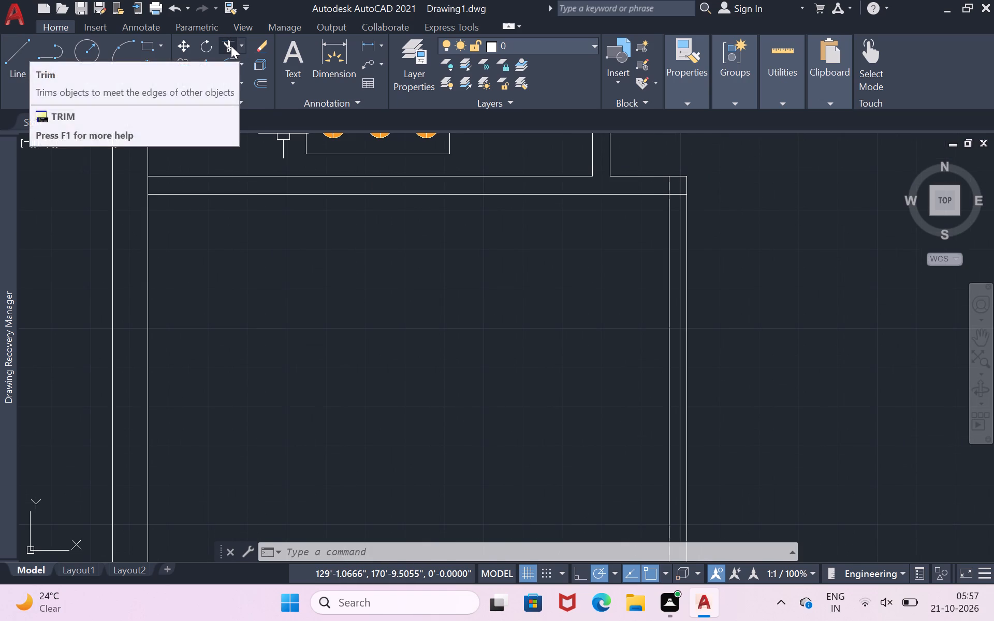
scroll(413, 236, "down", 4)
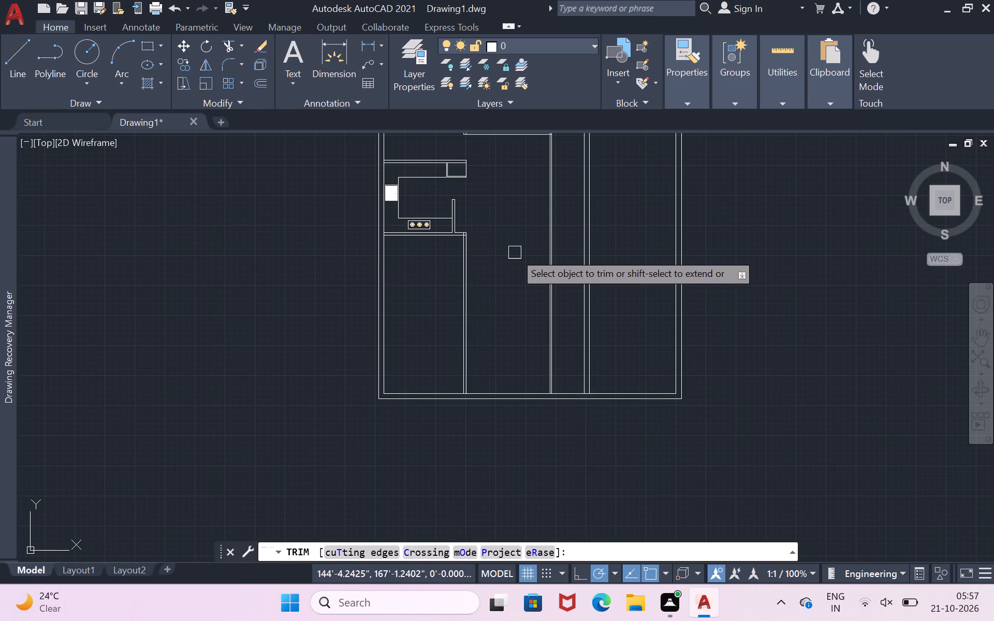
left_click_drag(487, 259, 448, 288)
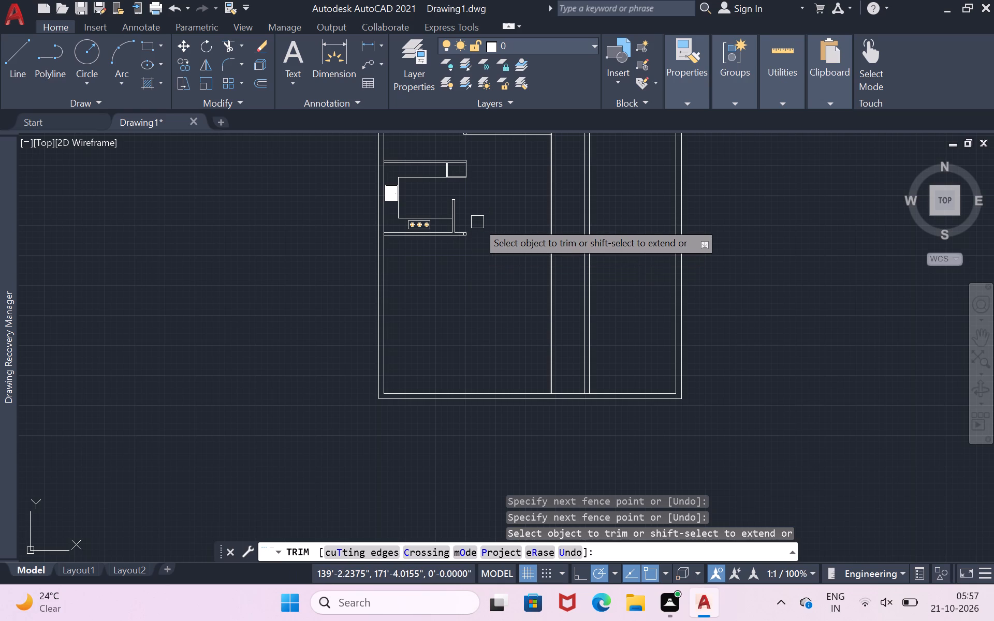
scroll(477, 222, "down", 2)
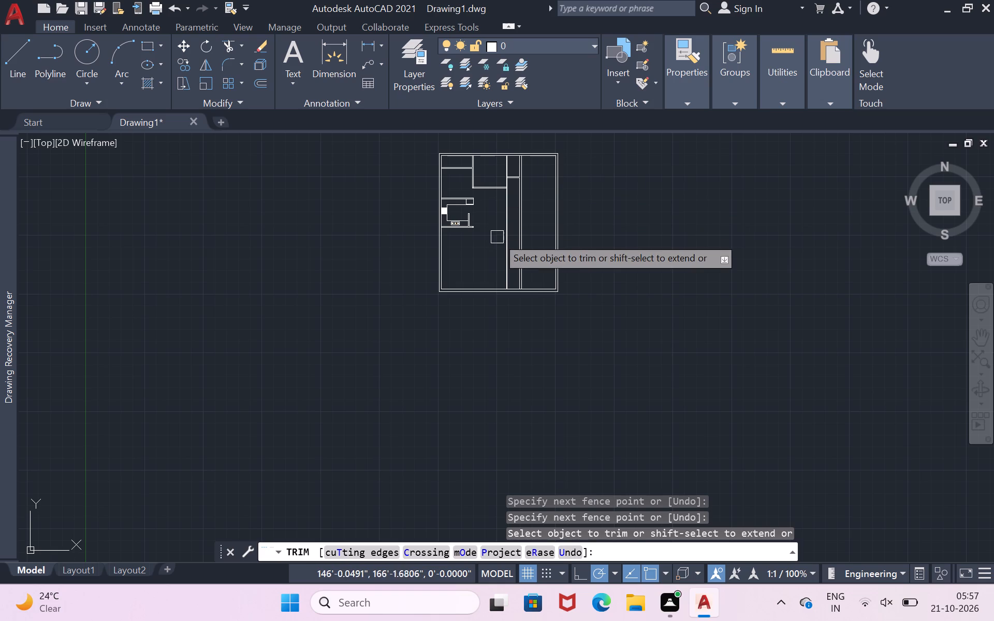
scroll(450, 258, "up", 2)
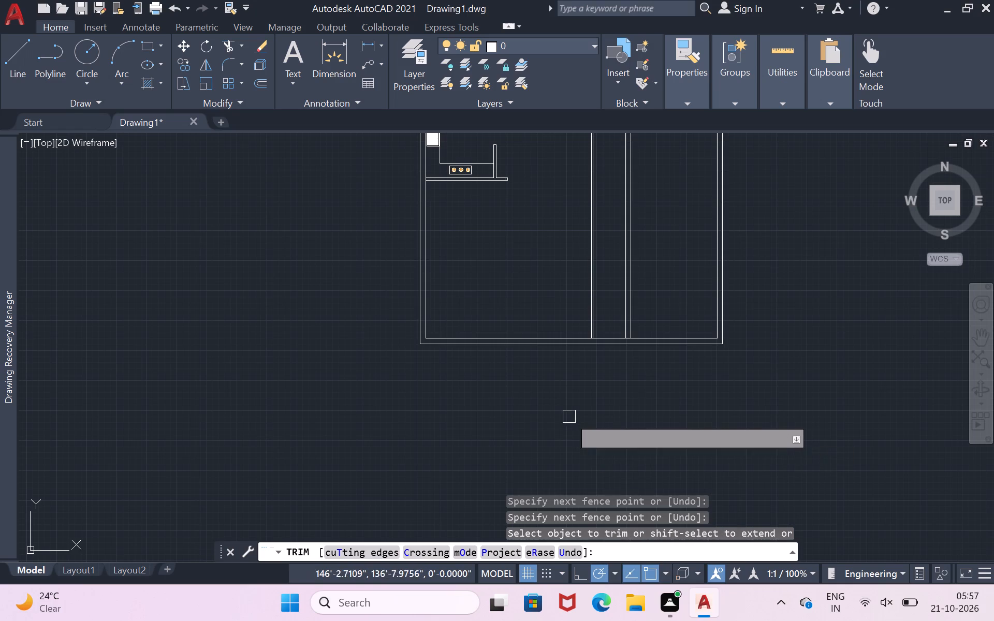
scroll(515, 156, "up", 1)
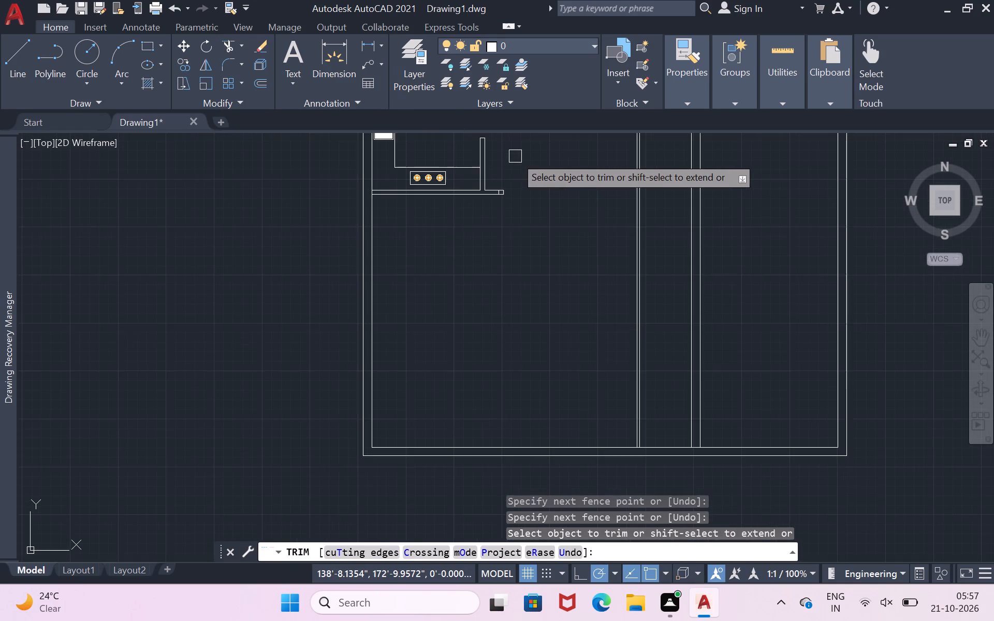
scroll(515, 156, "up", 1)
key("Return")
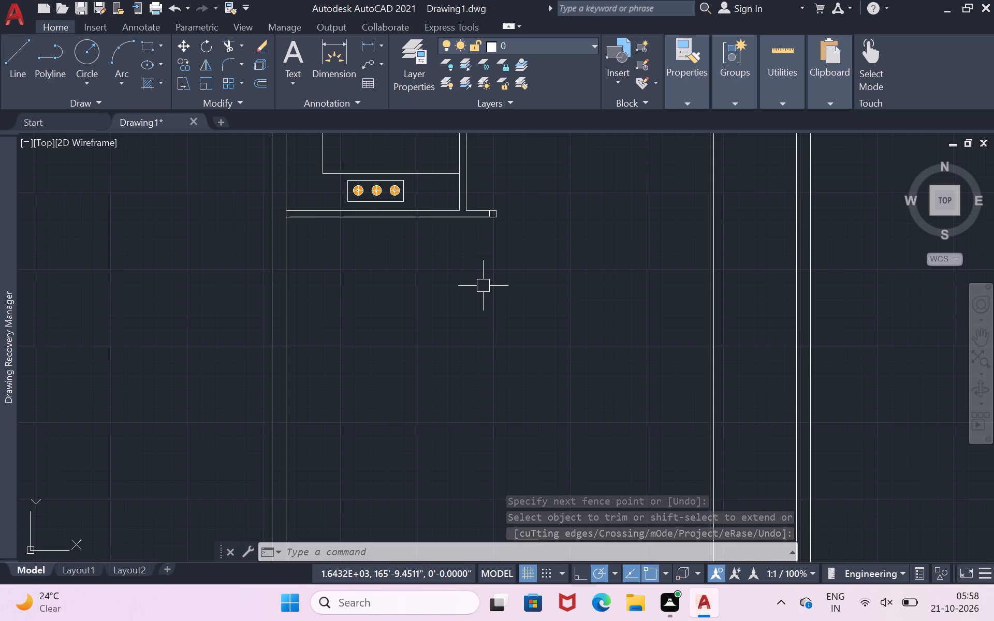
Insert the imperial Toilet block from the Architectural tool palette into the small upper-left room, near its right partition.
scroll(483, 286, "down", 4)
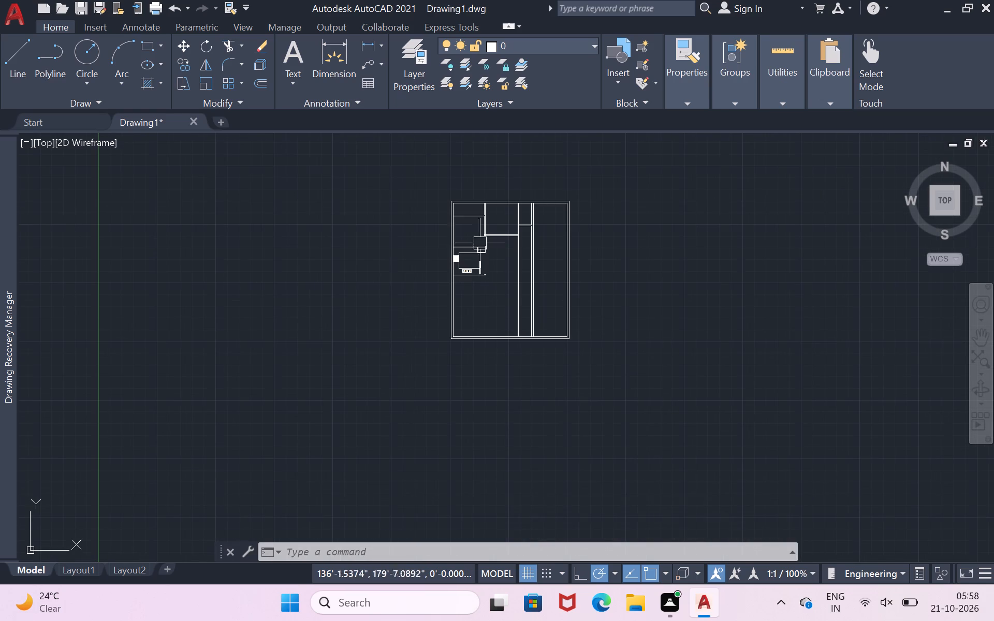
scroll(476, 189, "up", 4)
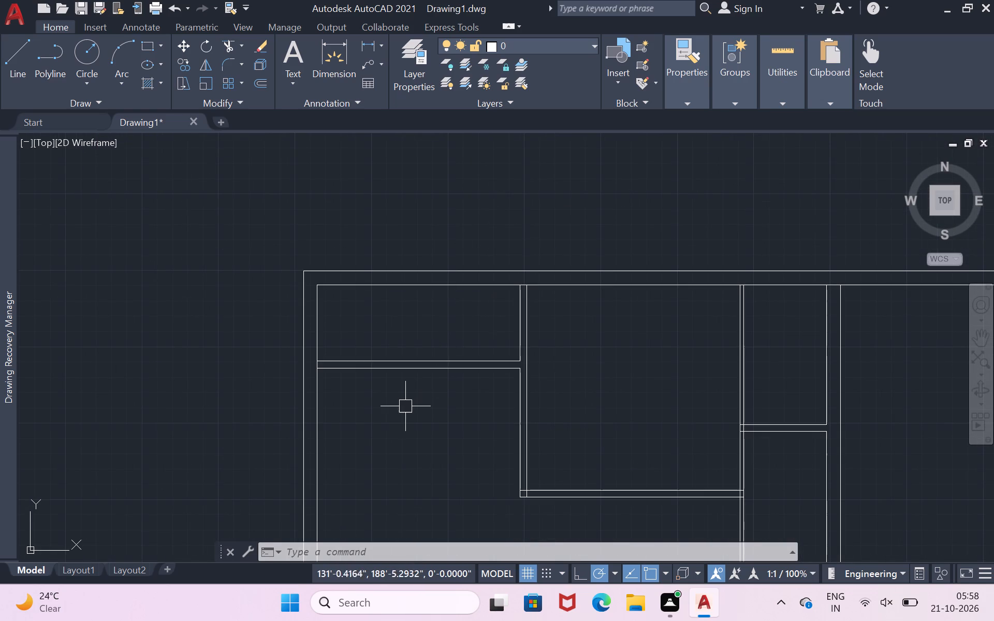
scroll(403, 408, "up", 2)
scroll(403, 408, "down", 1)
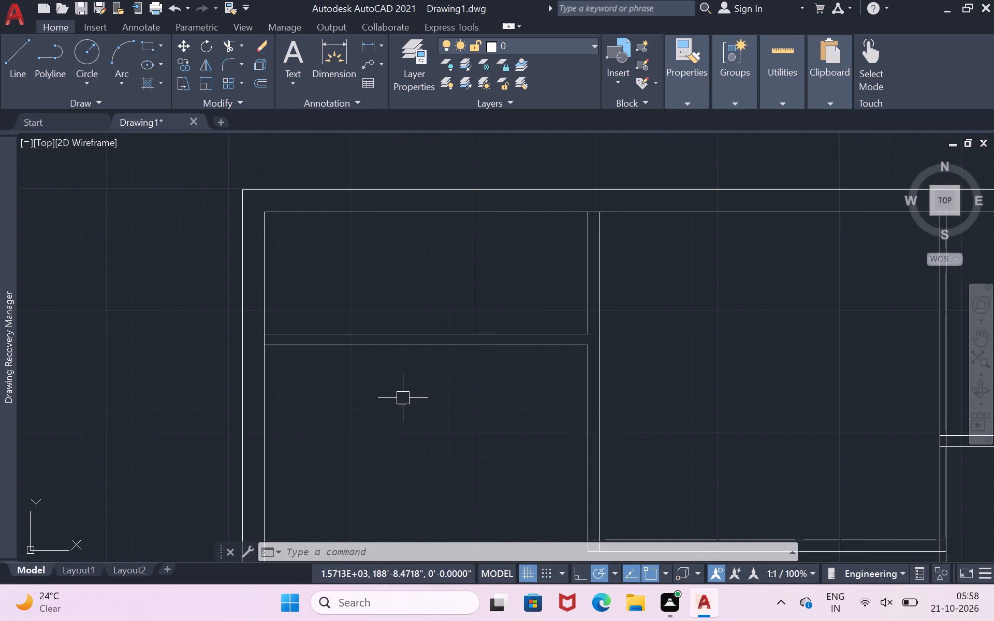
key("ctrl+3")
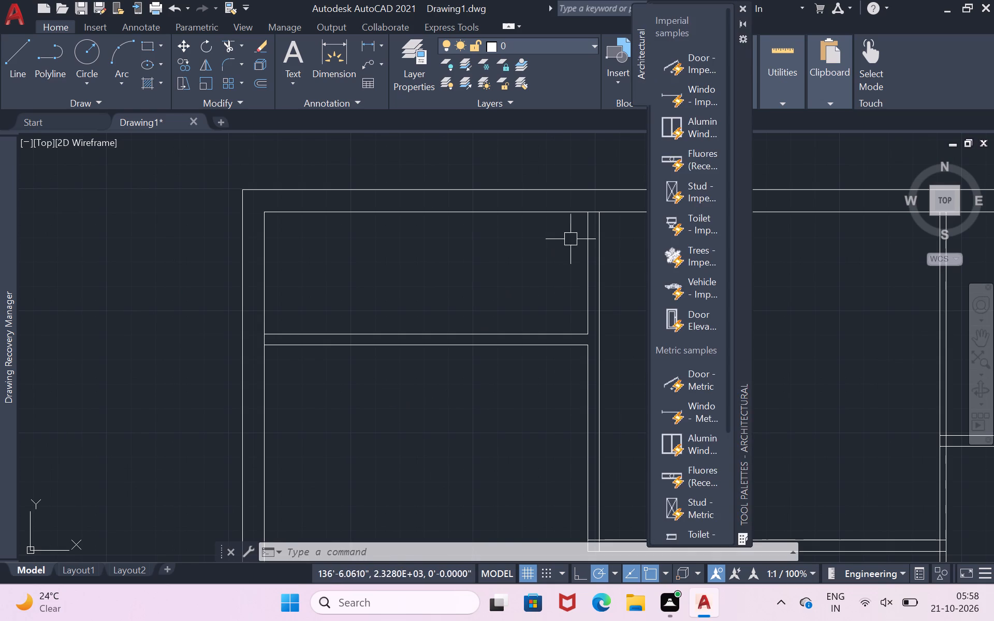
left_click_drag(690, 220, 642, 226)
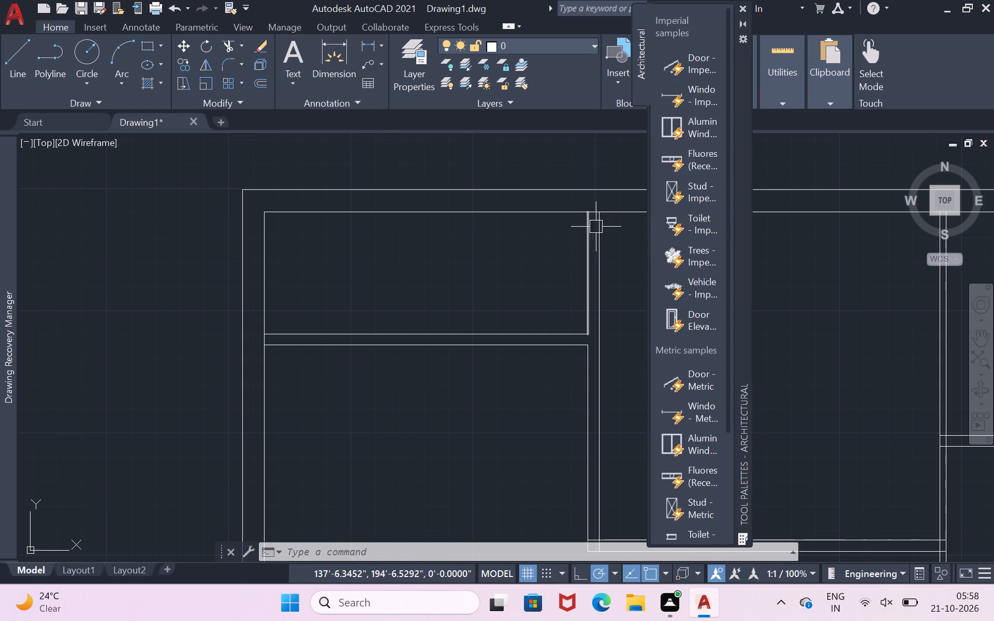
left_click(676, 221)
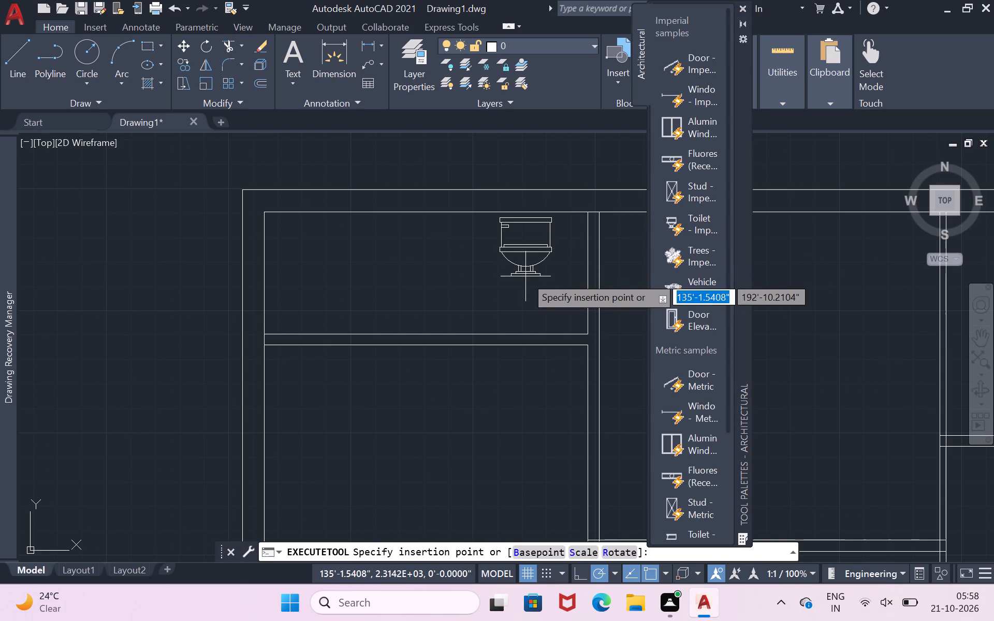
left_click(523, 278)
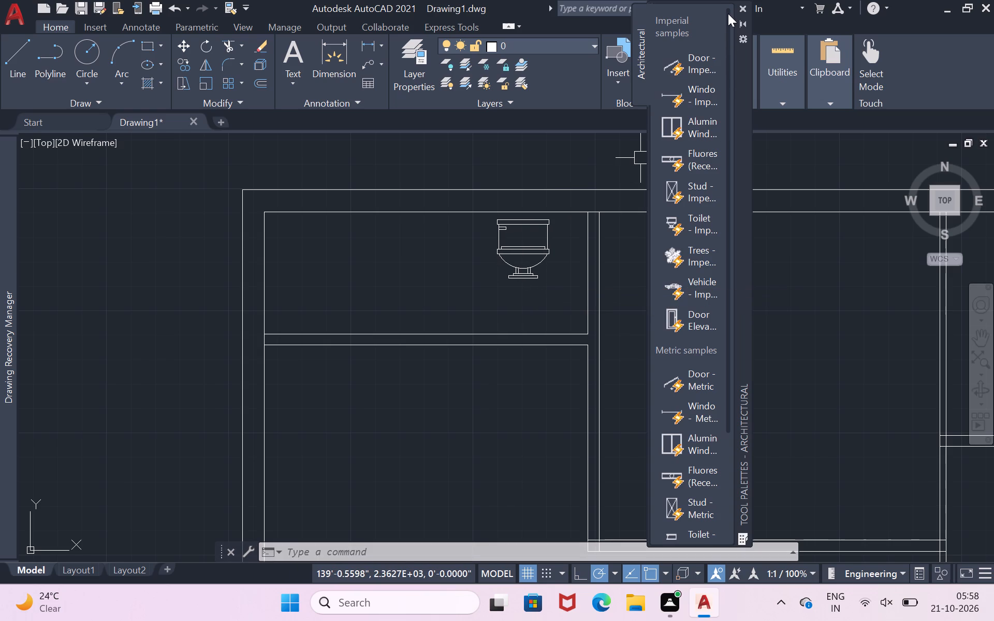
left_click(739, 4)
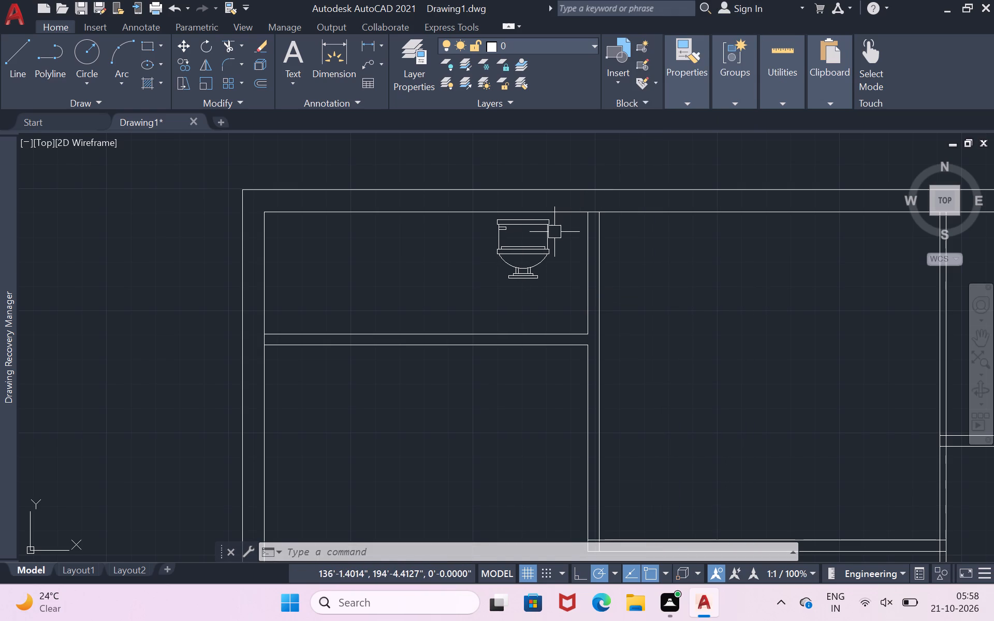
Change the inserted toilet block's view to Elongated (Plan).
left_click(554, 232)
left_click(510, 250)
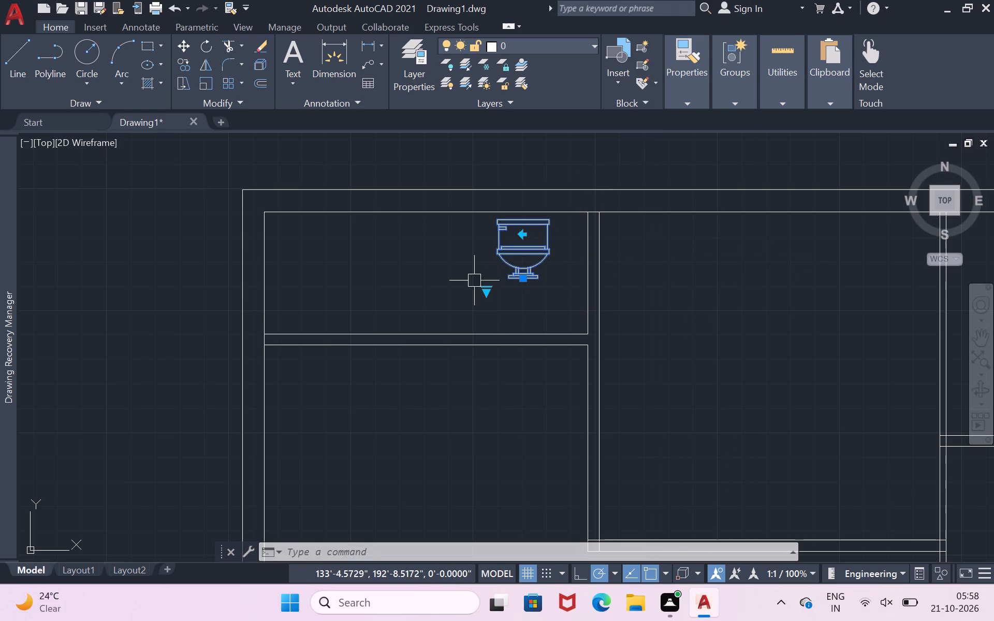
left_click(485, 292)
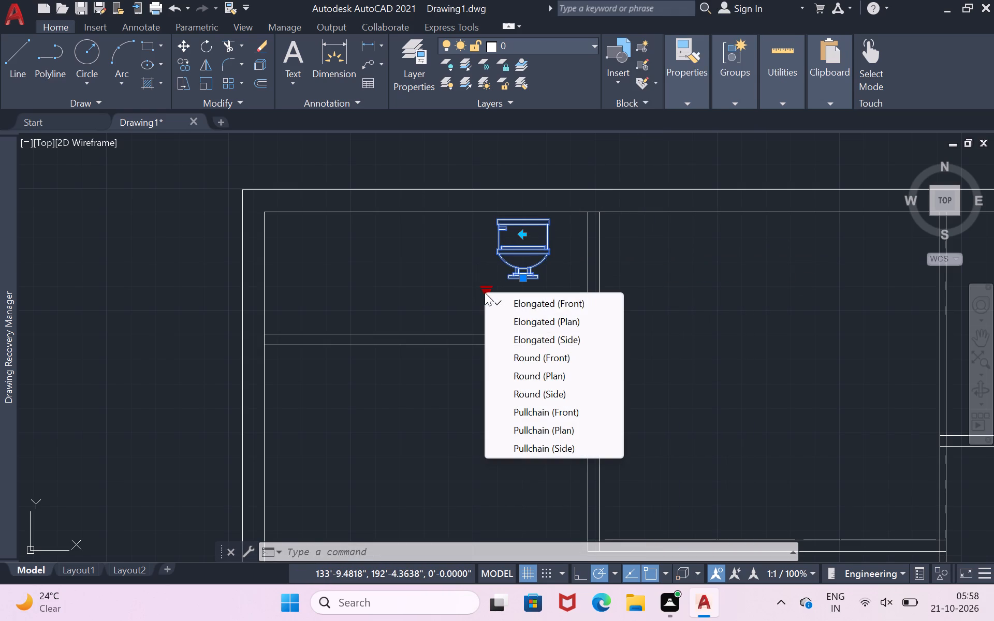
left_click(517, 322)
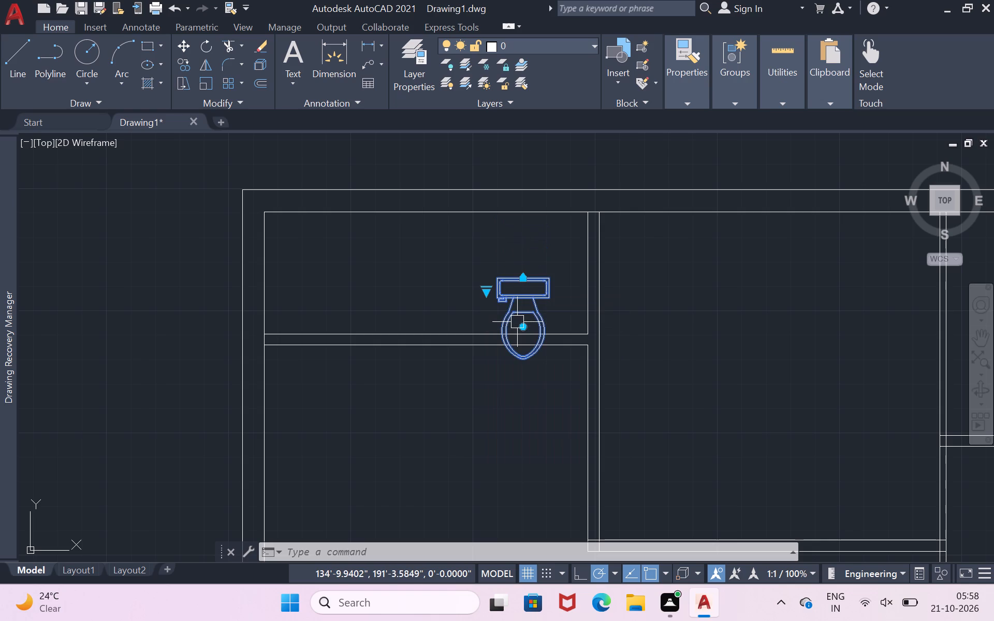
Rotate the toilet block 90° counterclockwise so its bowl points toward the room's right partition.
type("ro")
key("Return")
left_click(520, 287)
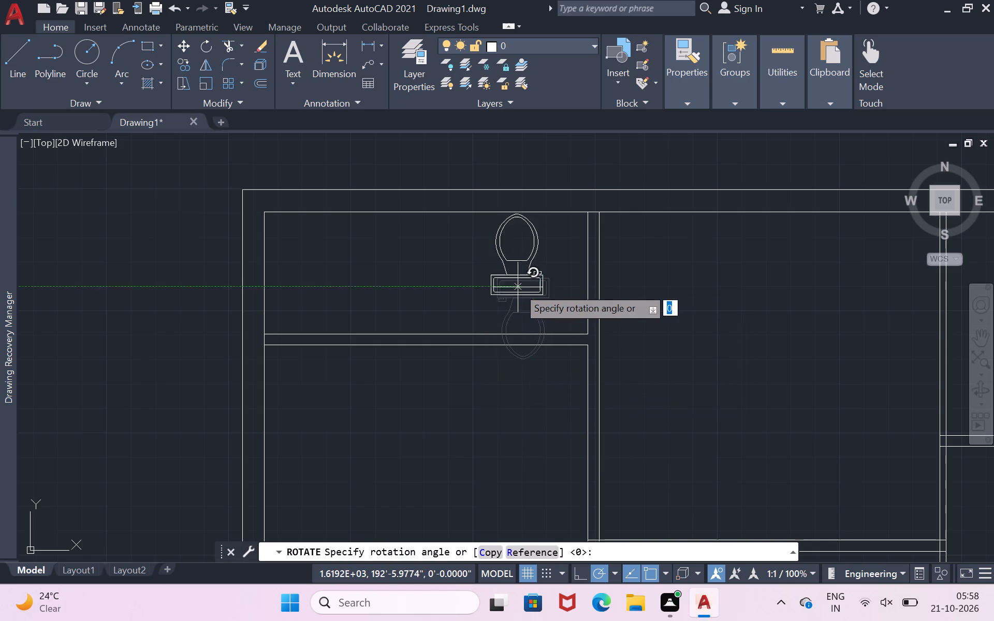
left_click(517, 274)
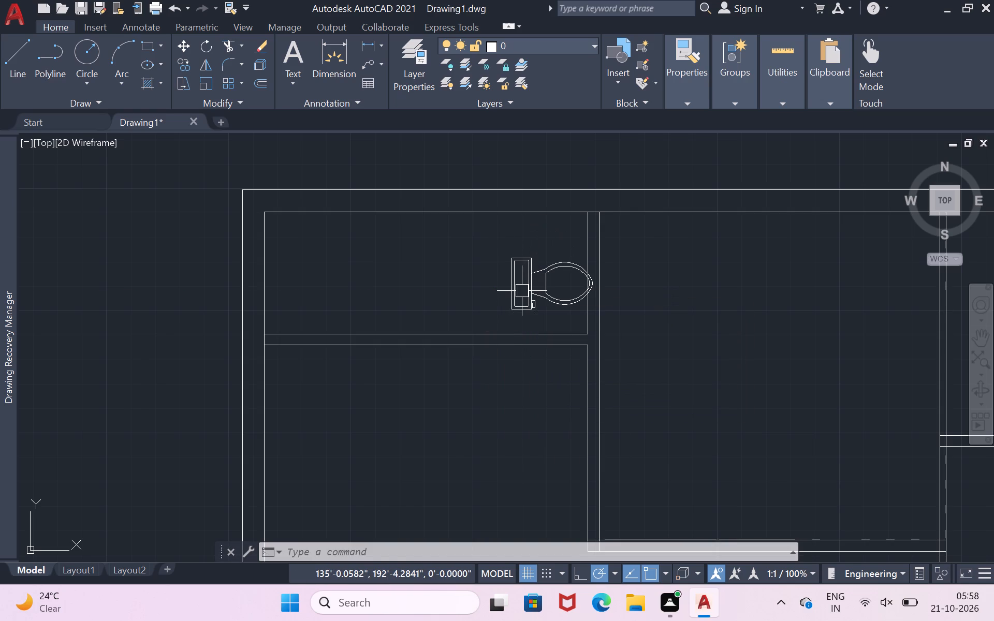
Move the toilet block away from the right partition to the left part of the small upper-left room, near the top wall.
left_click(522, 291)
left_click(528, 283)
left_click(528, 283)
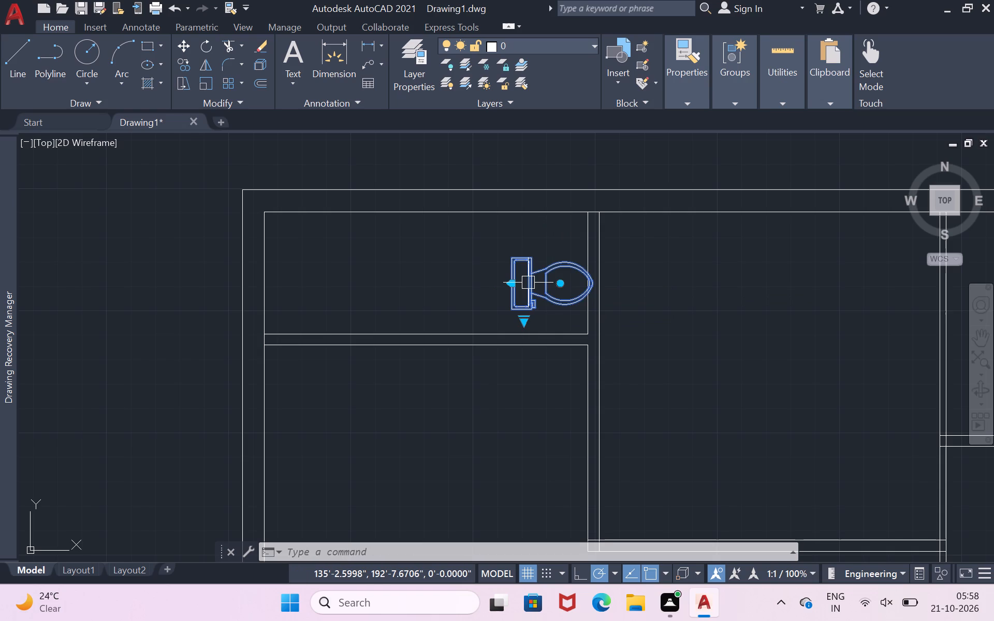
key("m")
key("Return")
left_click(528, 283)
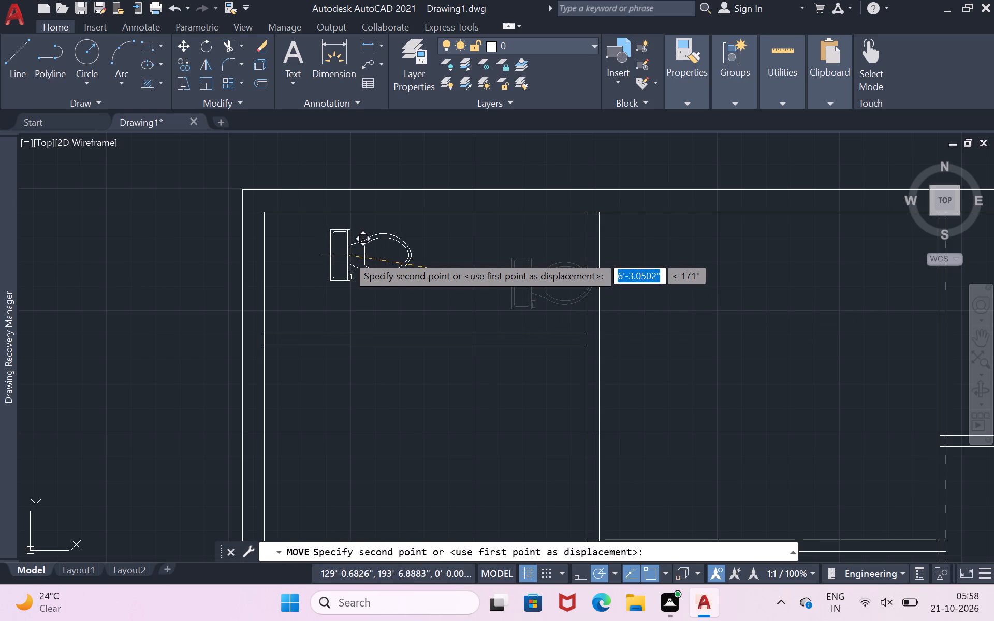
left_click(361, 259)
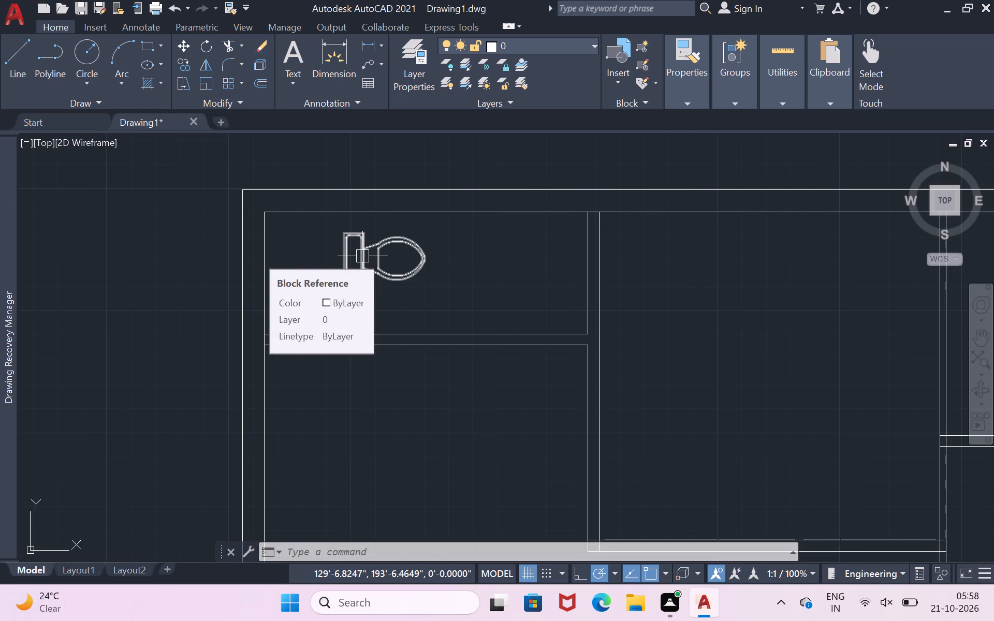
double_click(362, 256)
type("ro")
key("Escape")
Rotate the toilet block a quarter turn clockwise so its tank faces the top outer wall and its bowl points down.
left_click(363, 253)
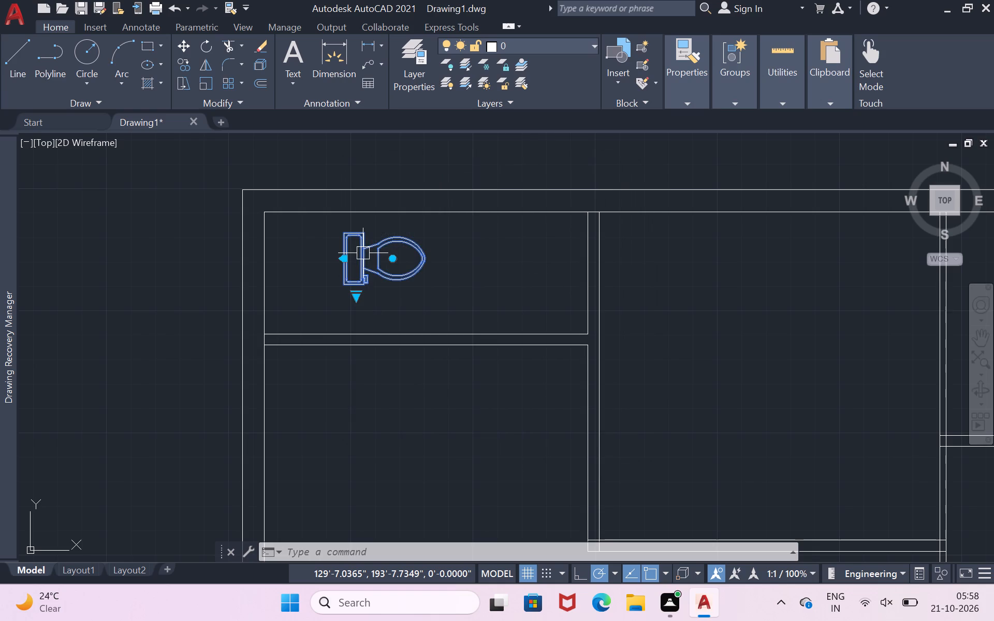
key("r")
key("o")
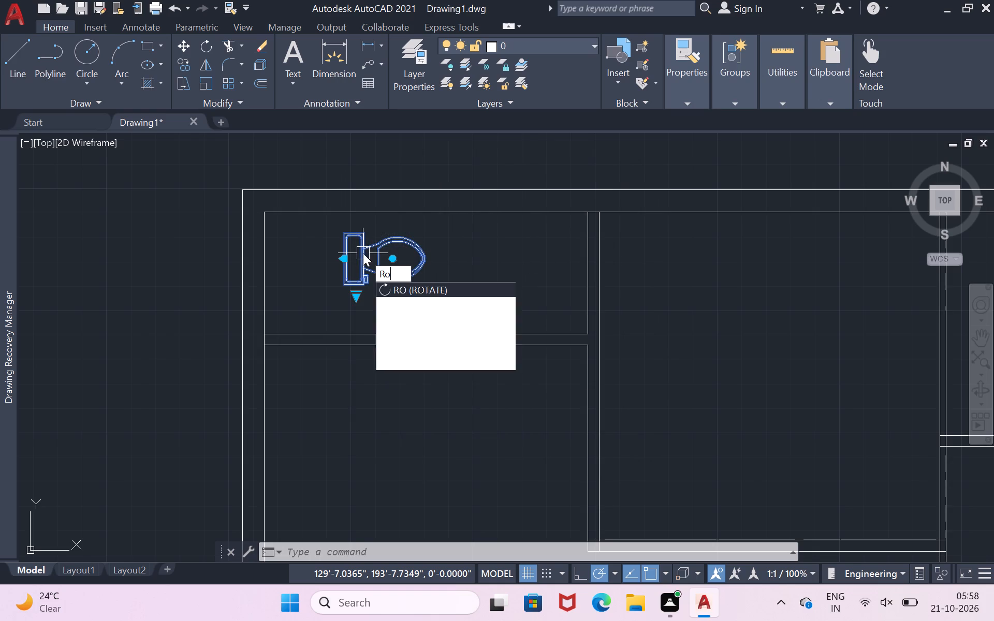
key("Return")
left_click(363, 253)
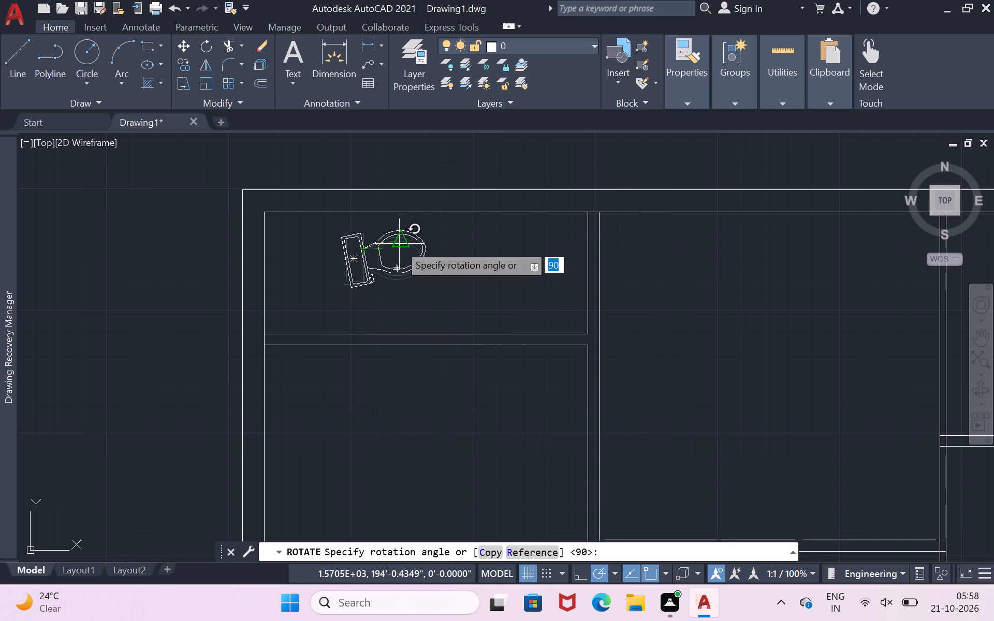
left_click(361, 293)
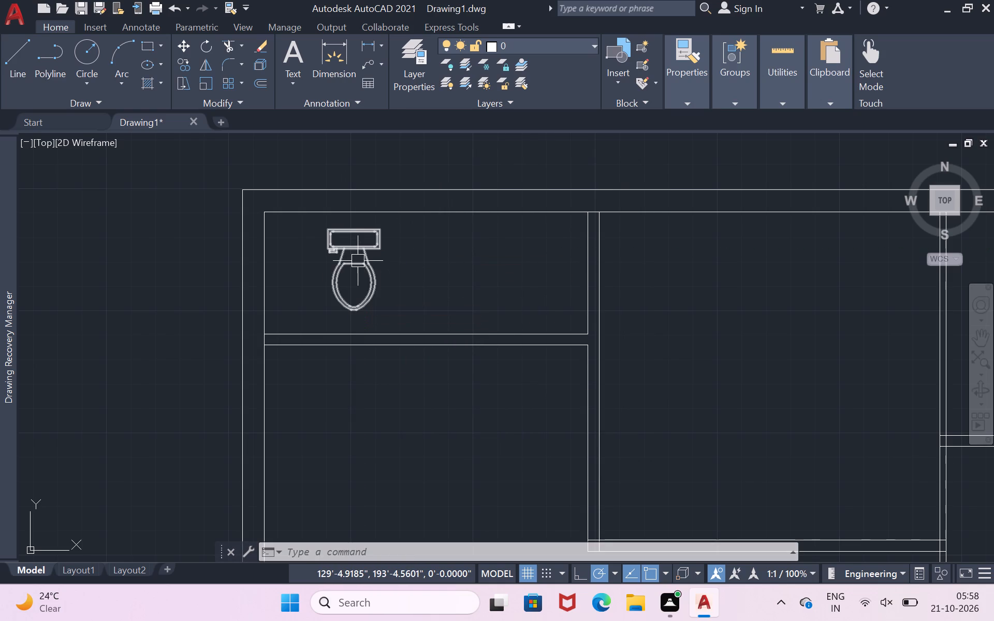
Move the toilet block to a new position within the small upper-left room.
left_click(358, 261)
key("m")
key("Return")
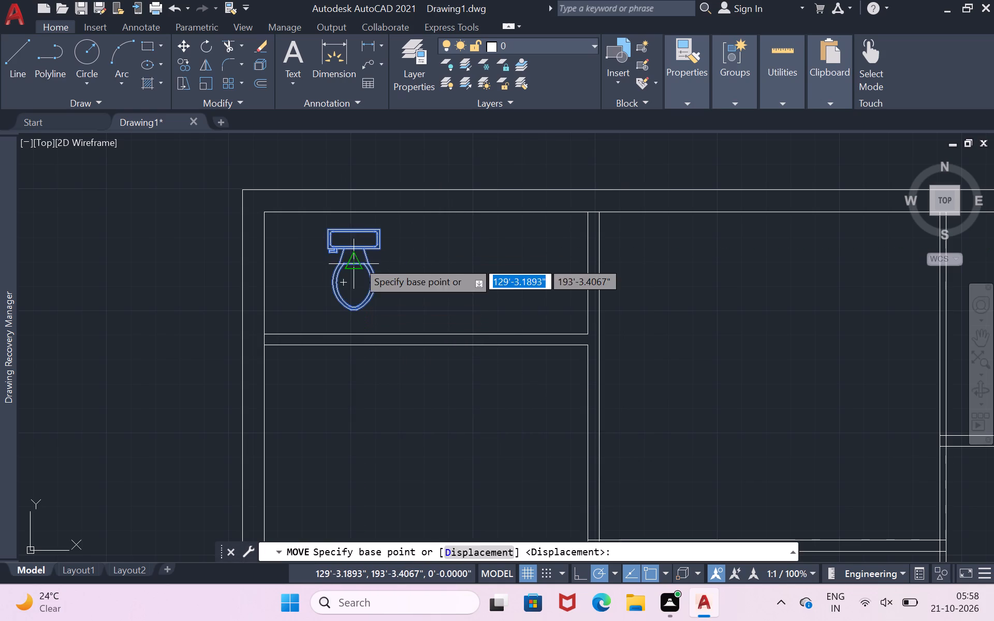
left_click(358, 261)
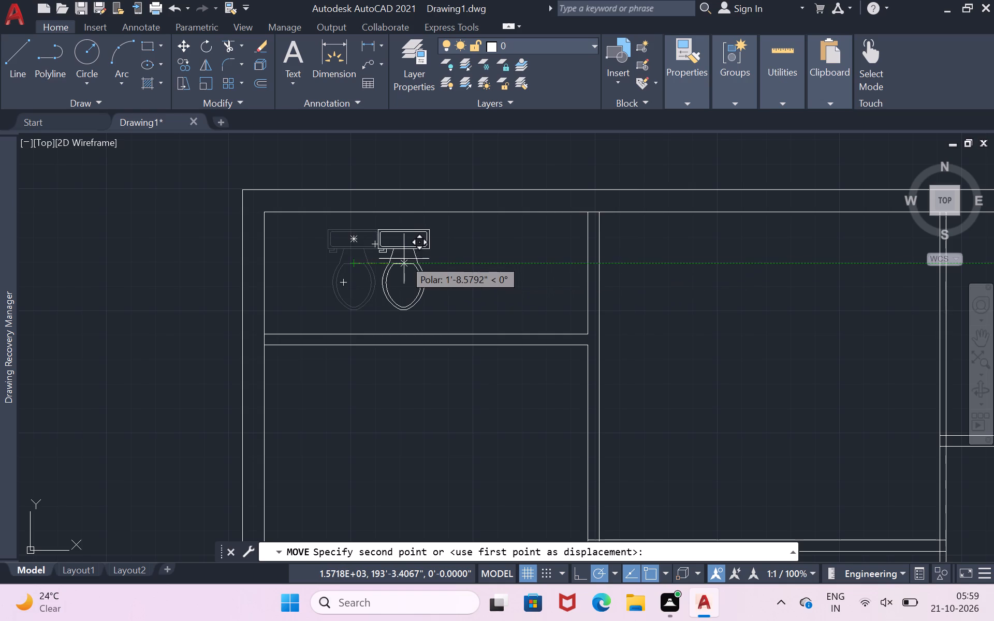
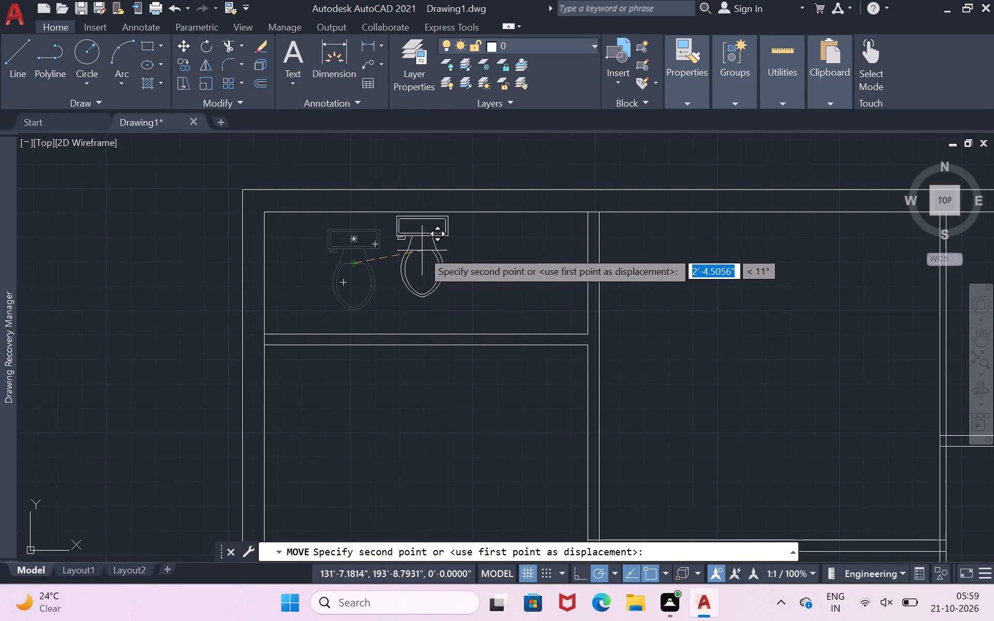
Place the toilet block about 2'-4" further right, with its tank against the inner line of the top outer wall.
scroll(419, 250, "up", 2)
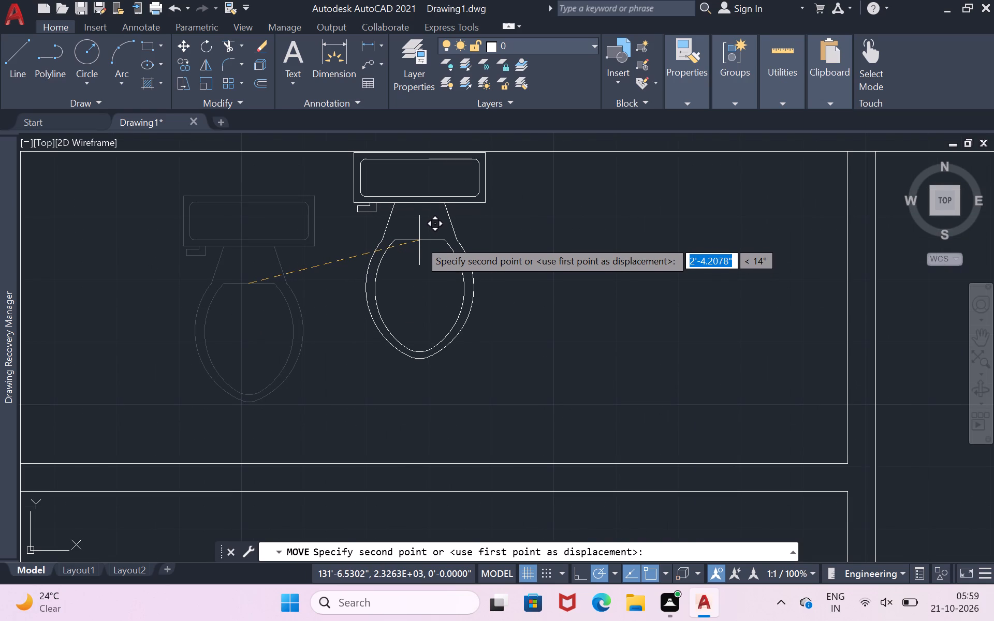
left_click(419, 240)
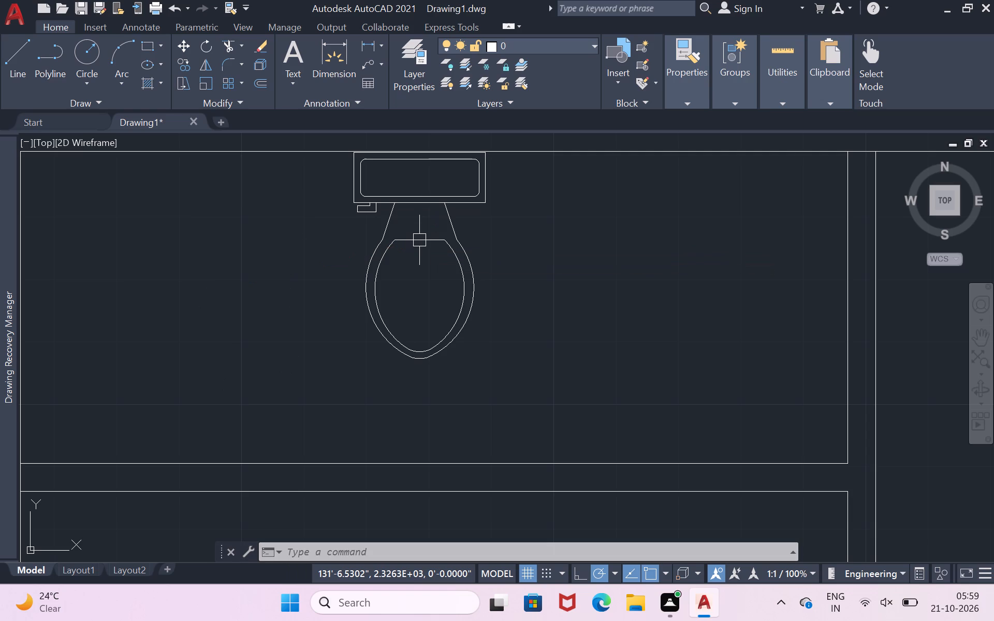
Draw a three-point basin arc right of the toilet, starting on the top wall's inner line and passing about 10.5" below it.
scroll(419, 240, "down", 1)
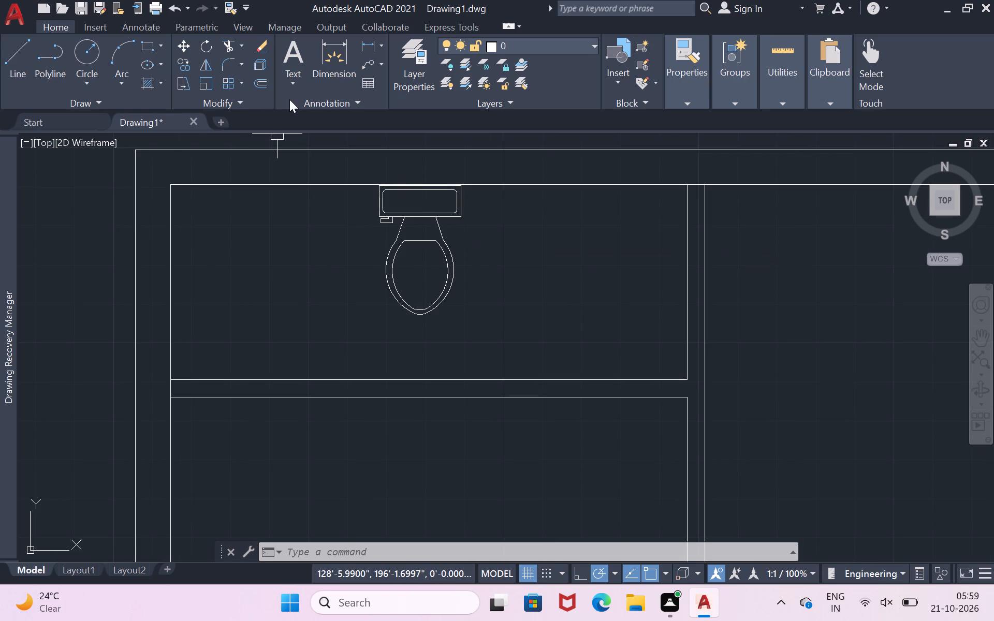
left_click(119, 46)
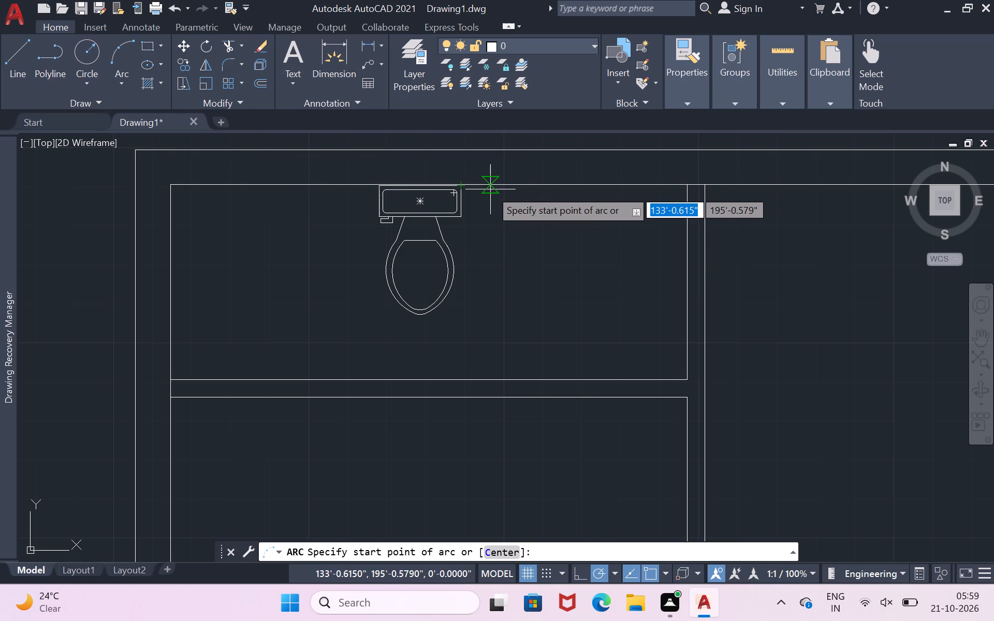
left_click(510, 186)
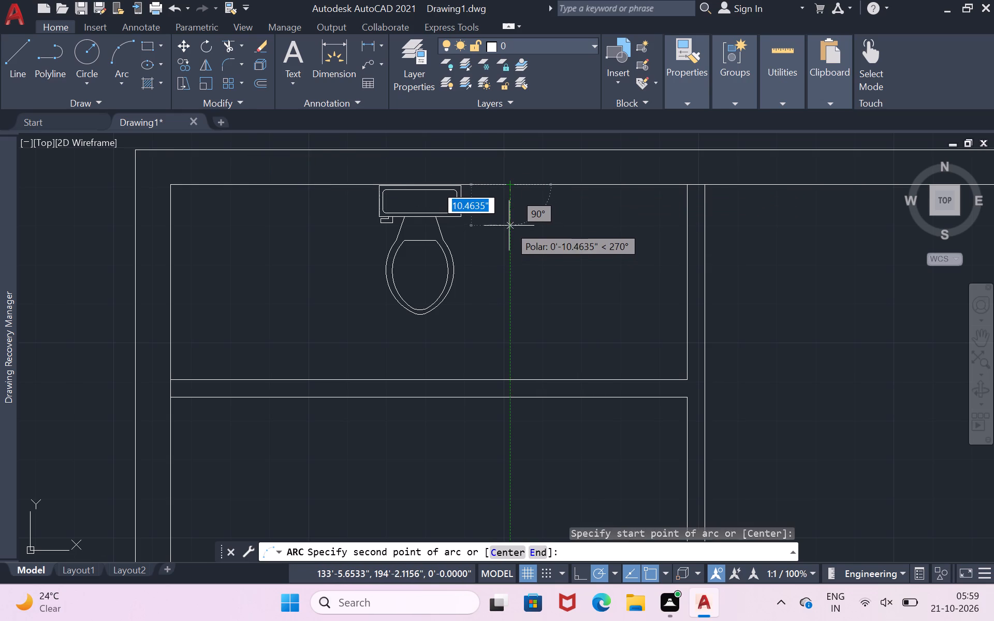
left_click(509, 225)
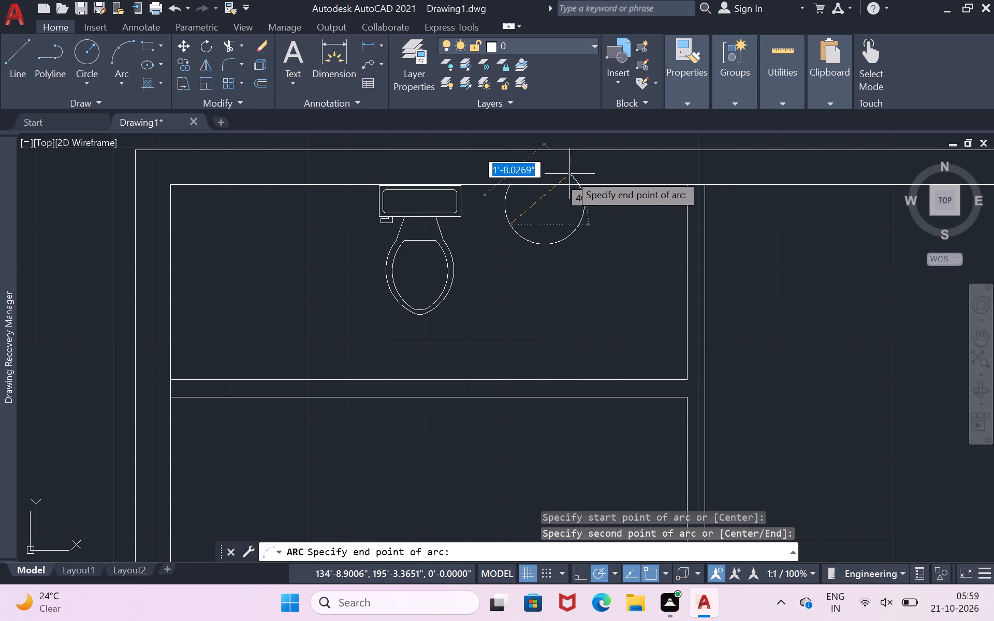
left_click(569, 174)
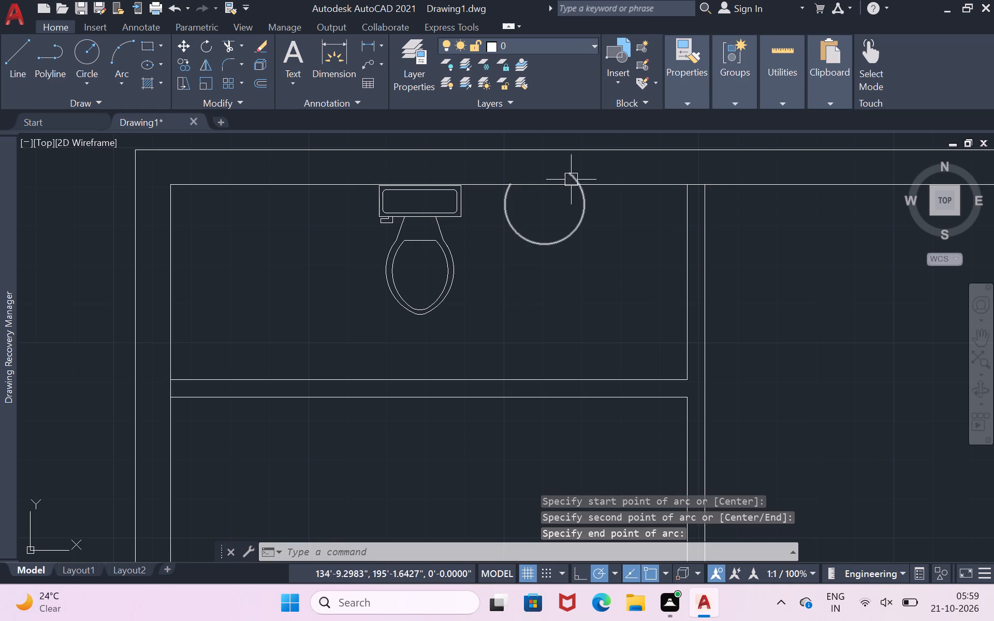
Trim the part of the basin arc that overshoots the top wall's inner line.
scroll(580, 178, "up", 2)
type("tr")
key("space")
left_click(571, 177)
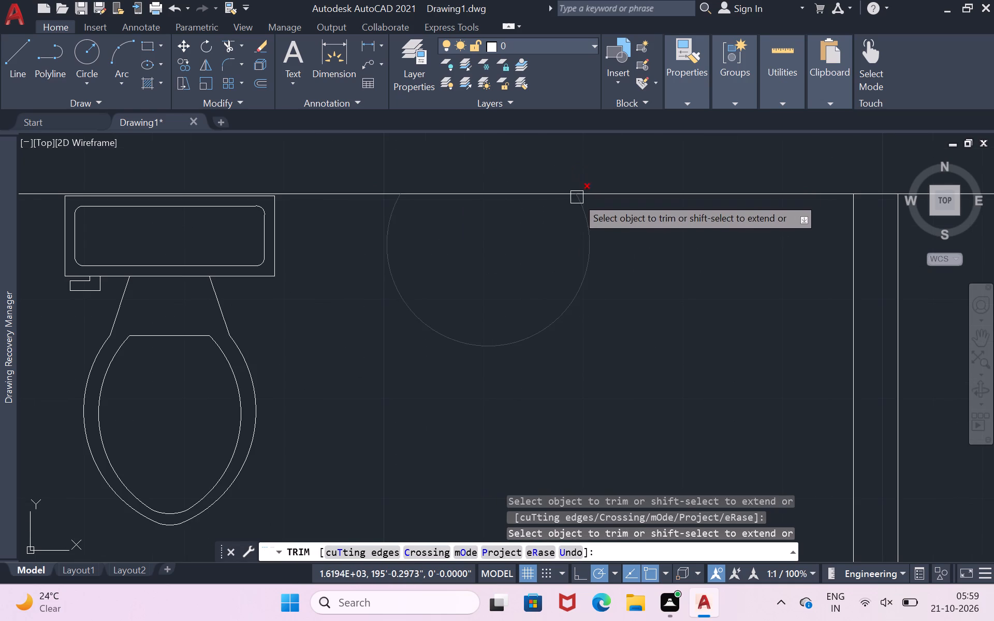
key("Return")
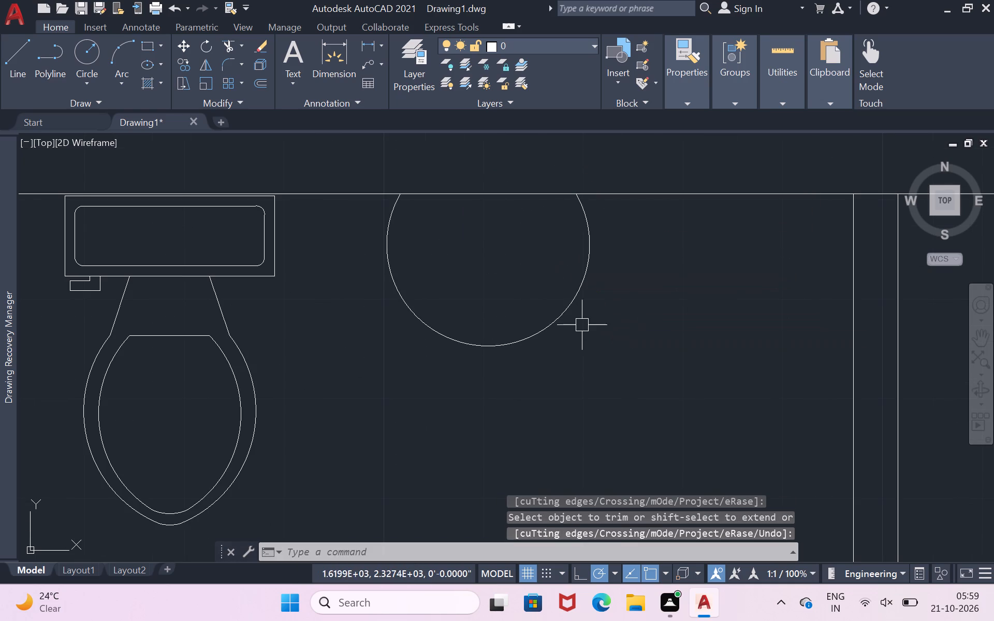
Move the basin arc about 6.9" horizontally left along the wall, closer to the toilet.
left_click(553, 321)
key("m")
key("Return")
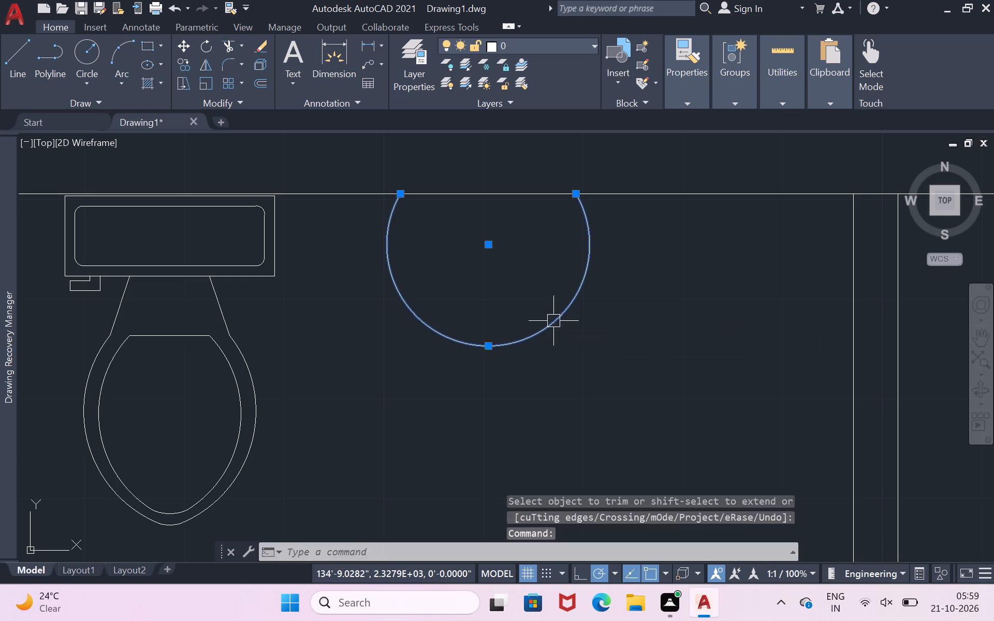
left_click(553, 321)
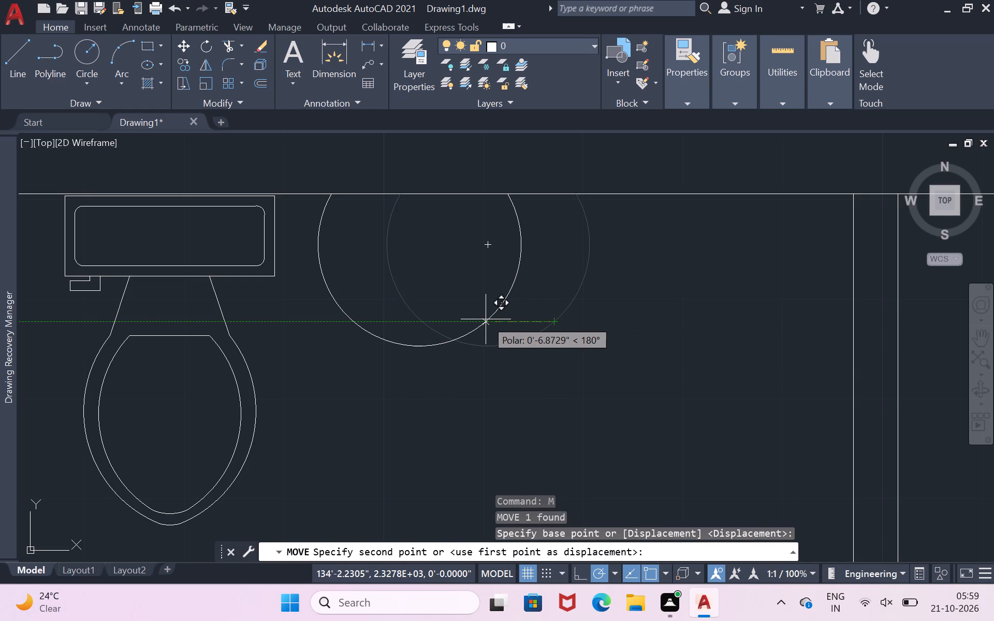
left_click(486, 319)
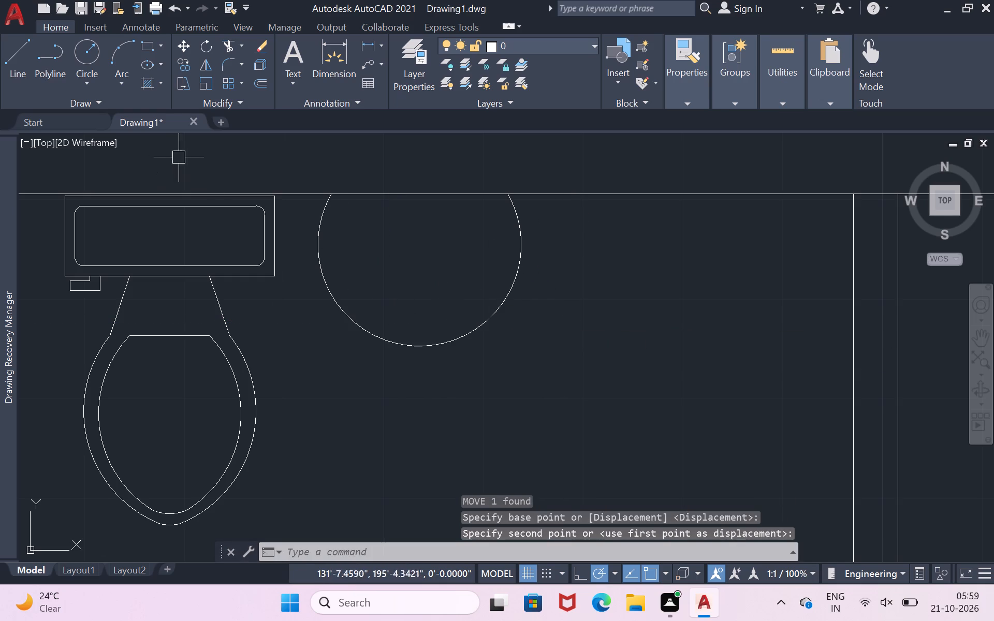
Offset the basin arc 3" to its inside to form the inner bowl outline.
left_click(344, 313)
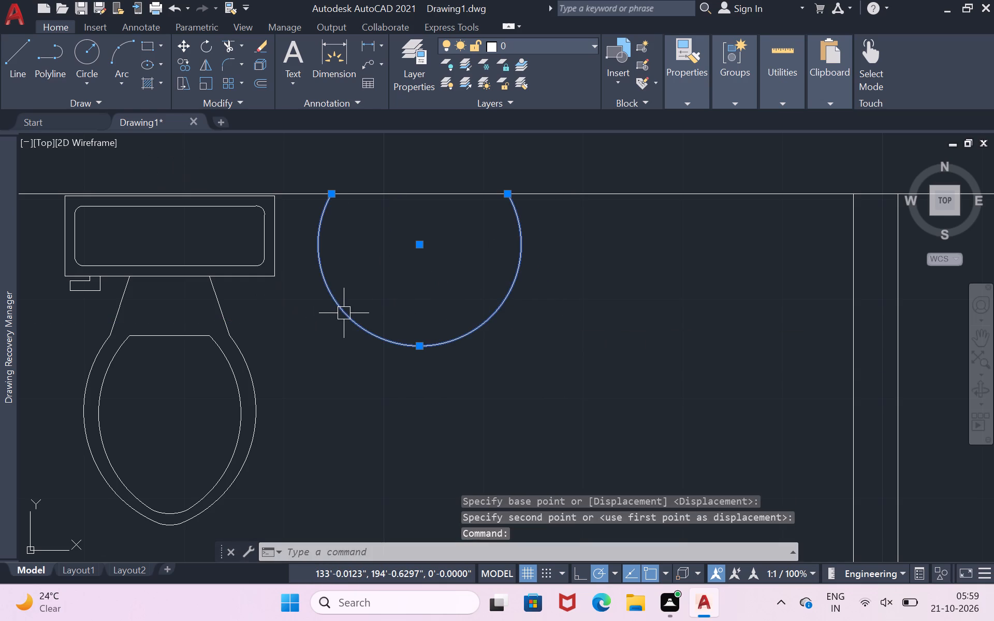
key("o")
key("Return")
left_click(344, 313)
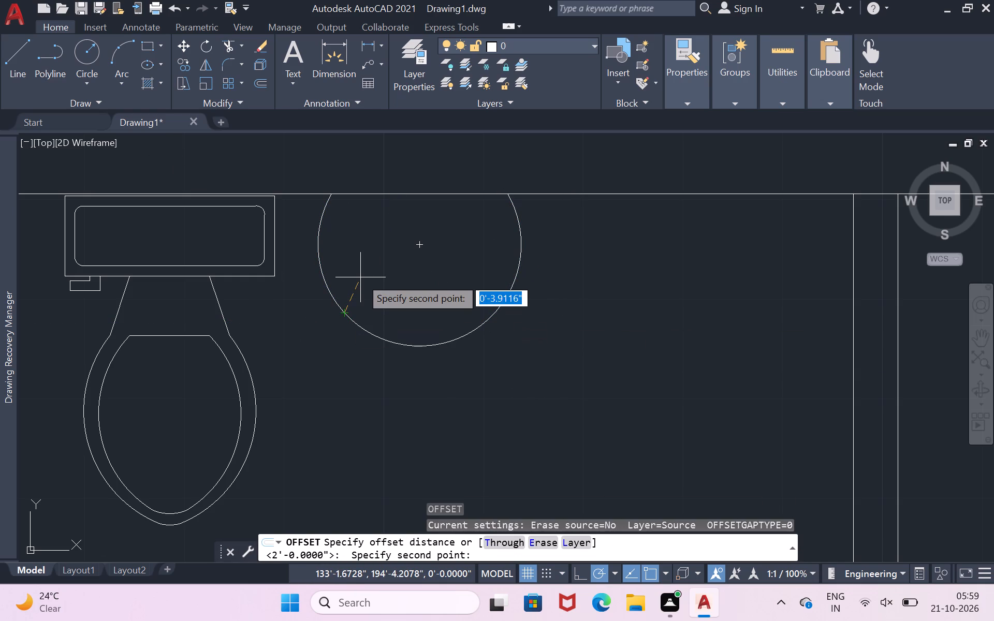
key("2")
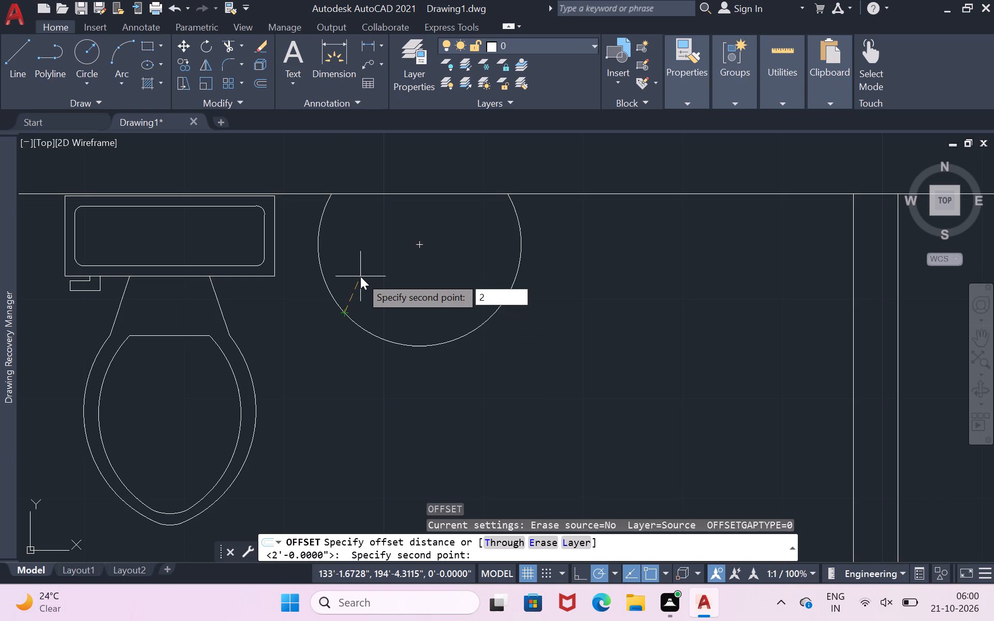
key("BackSpace")
type("3\"")
key("Return")
scroll(360, 276, "down", 1)
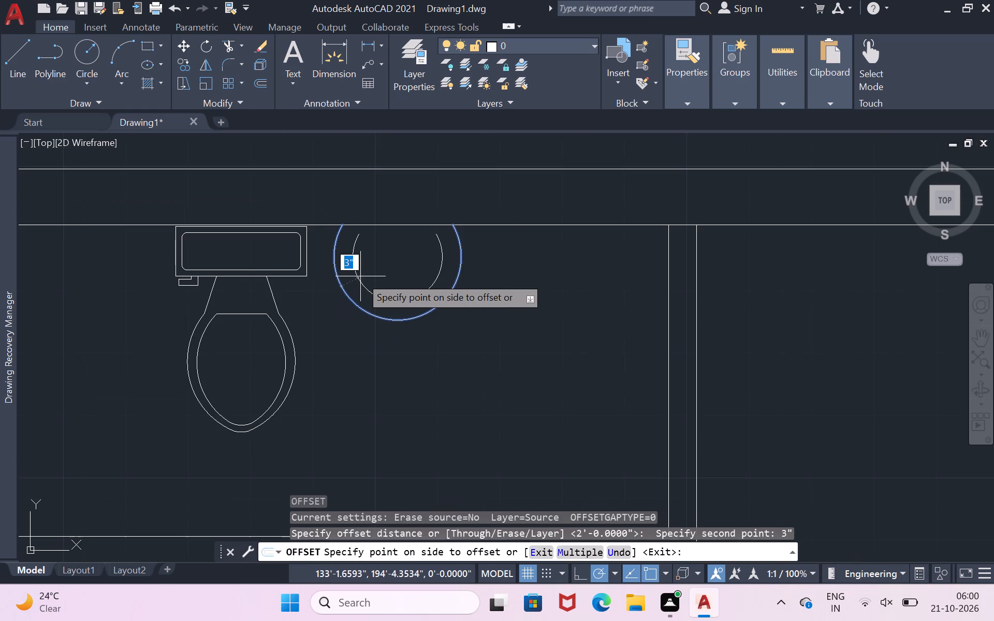
left_click(385, 306)
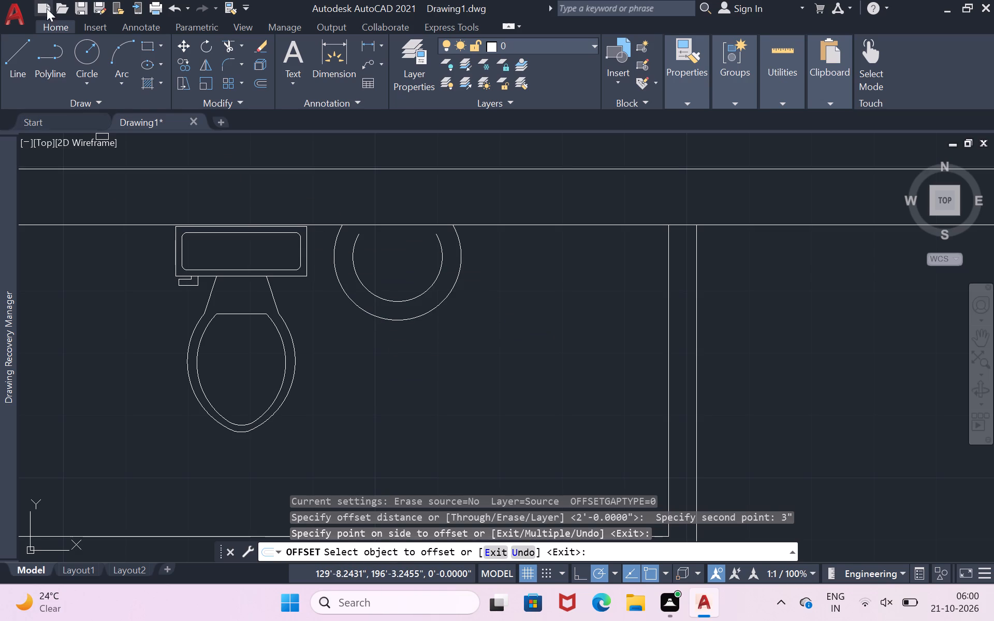
Draw a drain circle with a radius of about 1.2" near the centre of the basin arcs.
left_click(85, 48)
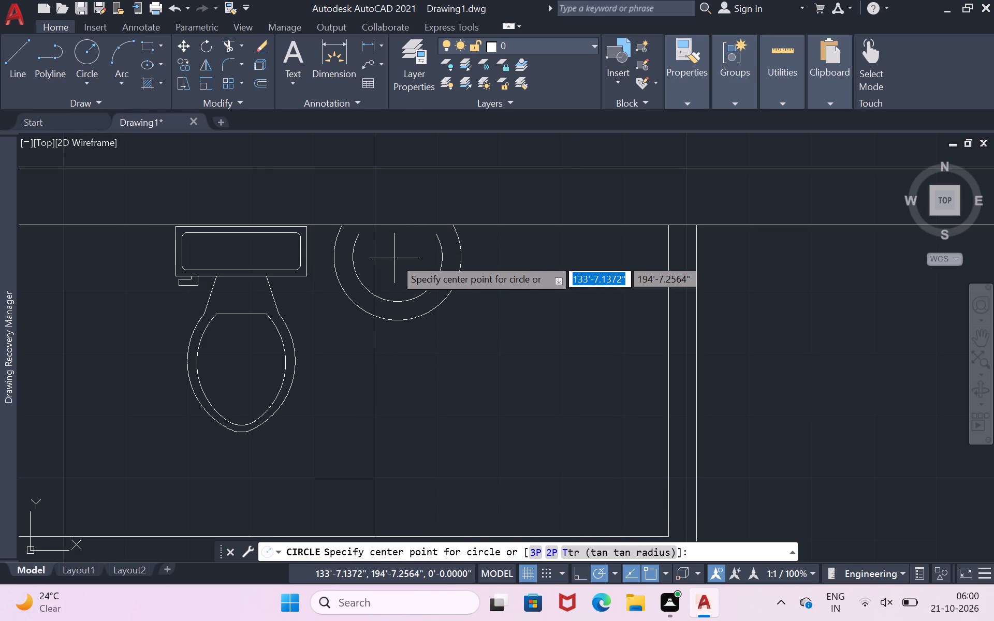
left_click(396, 257)
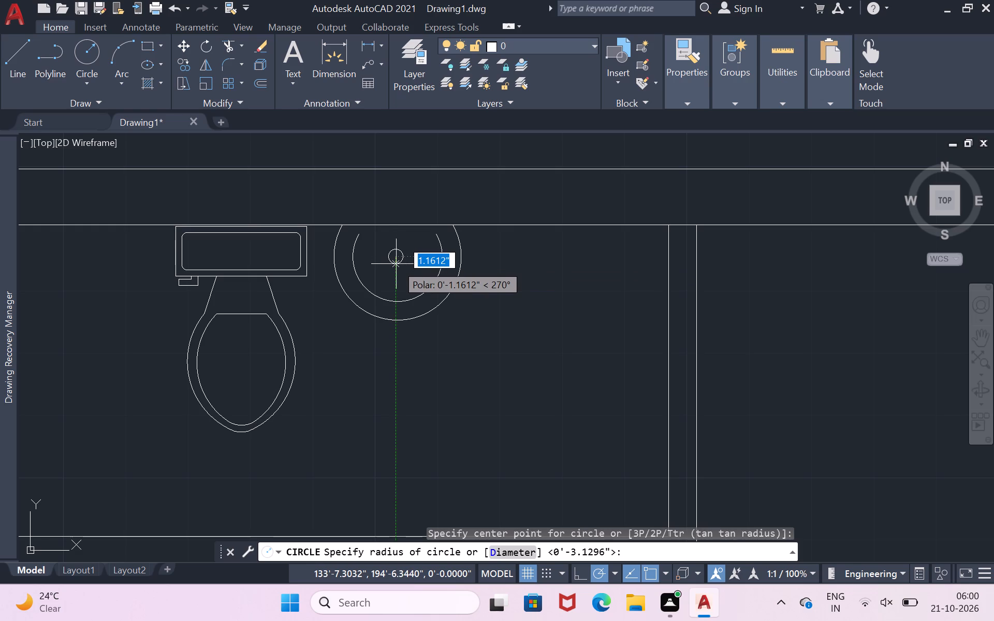
left_click(396, 264)
Draw two short slanted lines joining both ends of the inner basin arc to the top wall's inner line.
scroll(456, 275, "down", 3)
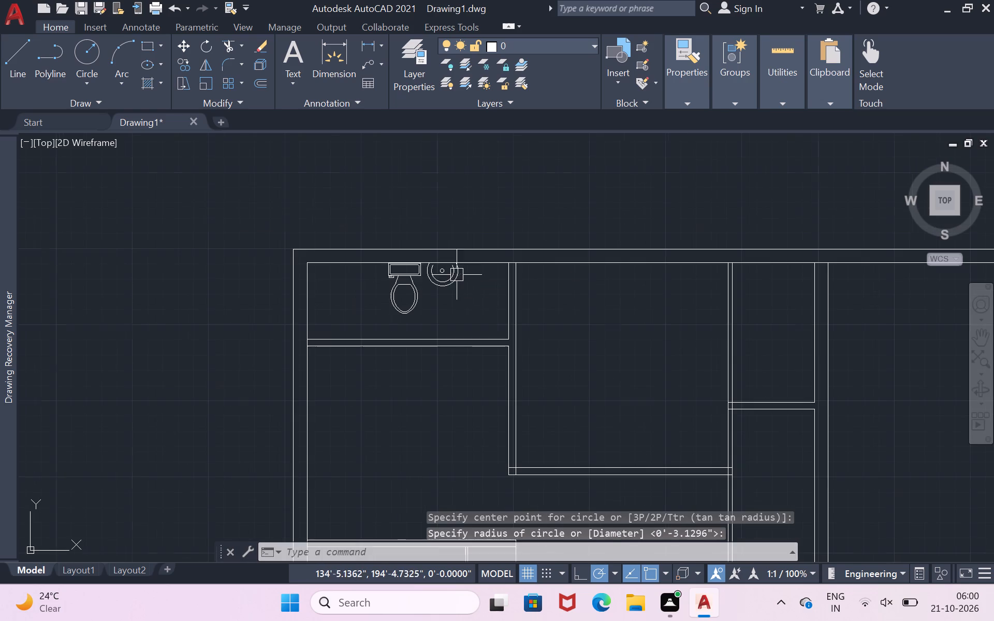
scroll(450, 299, "up", 3)
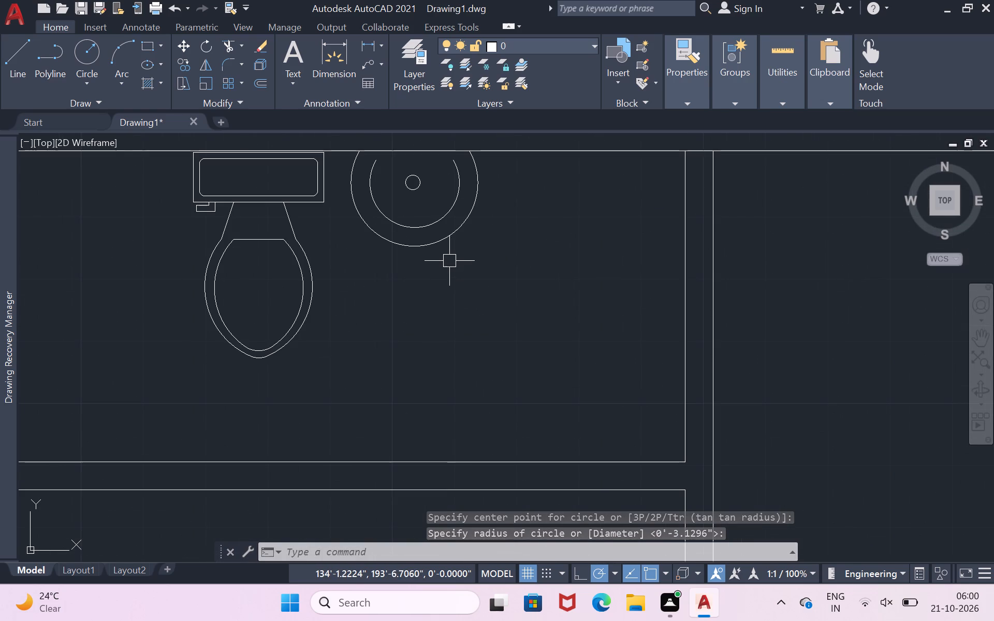
scroll(415, 145, "up", 2)
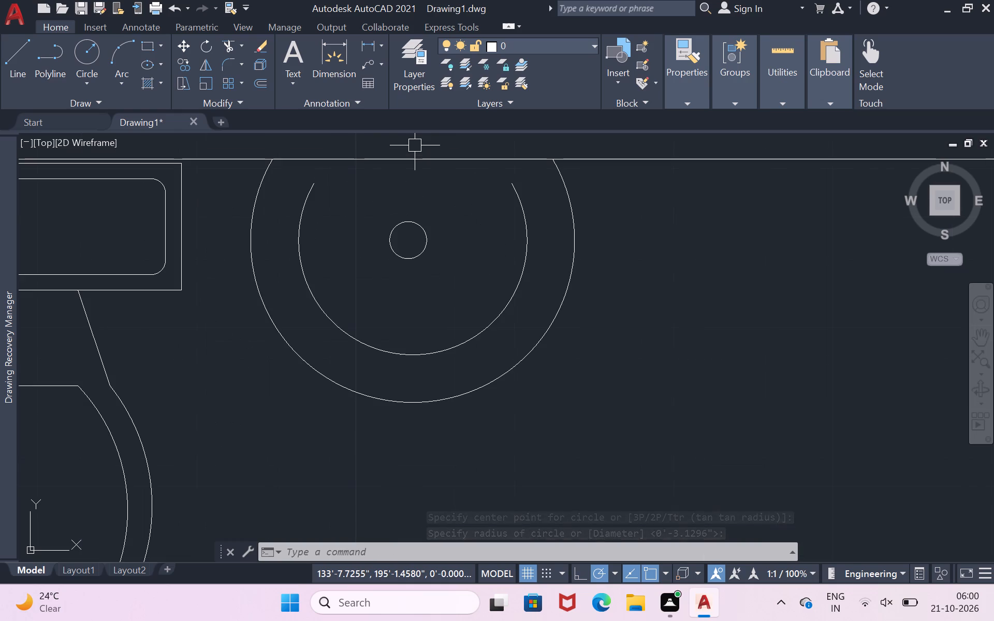
scroll(415, 145, "up", 1)
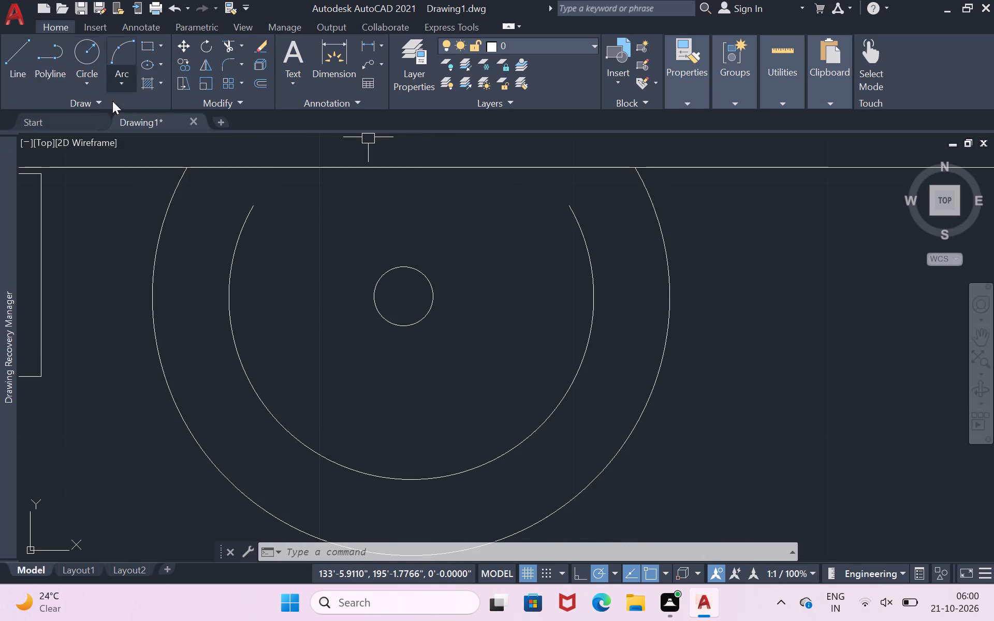
left_click(22, 76)
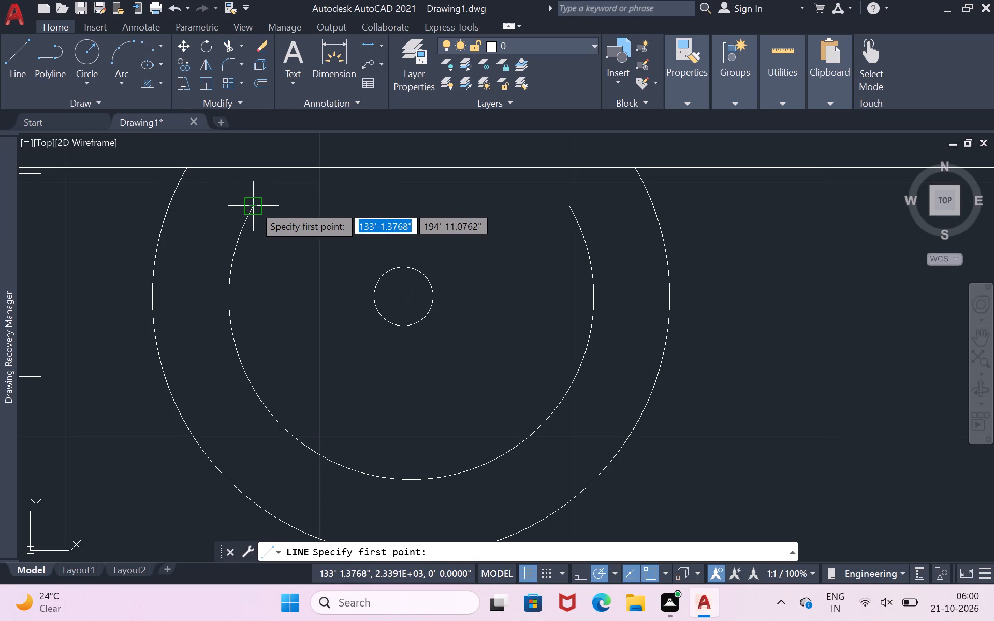
left_click(254, 205)
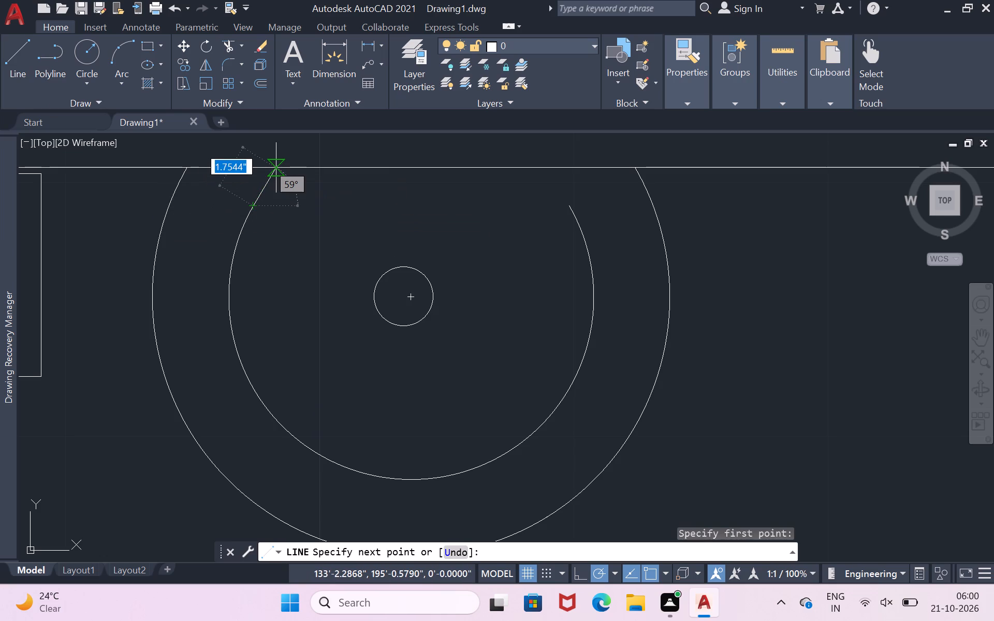
left_click(276, 168)
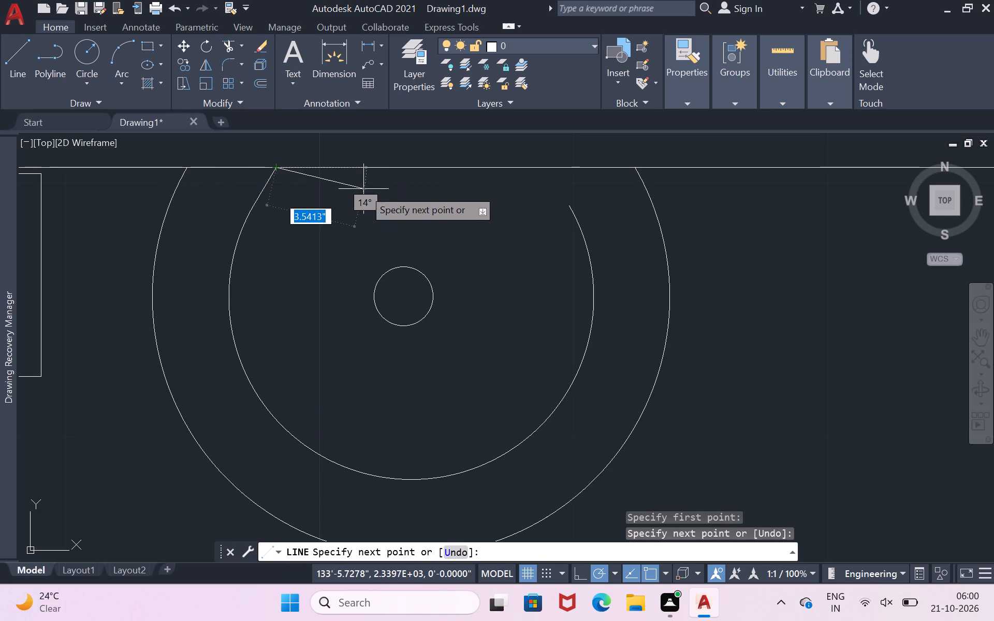
key("Return")
key("Return")
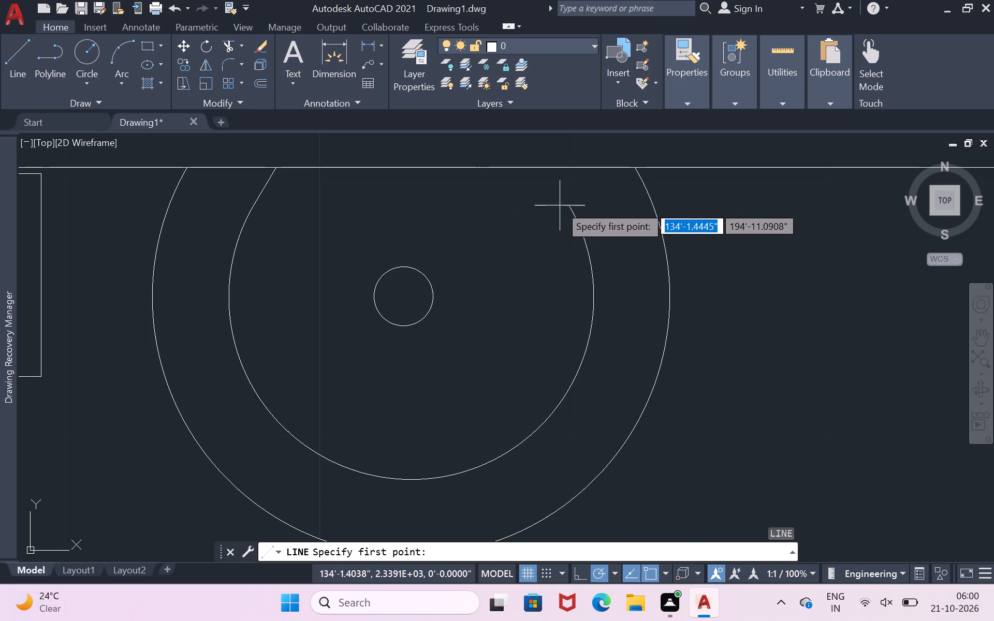
left_click(564, 202)
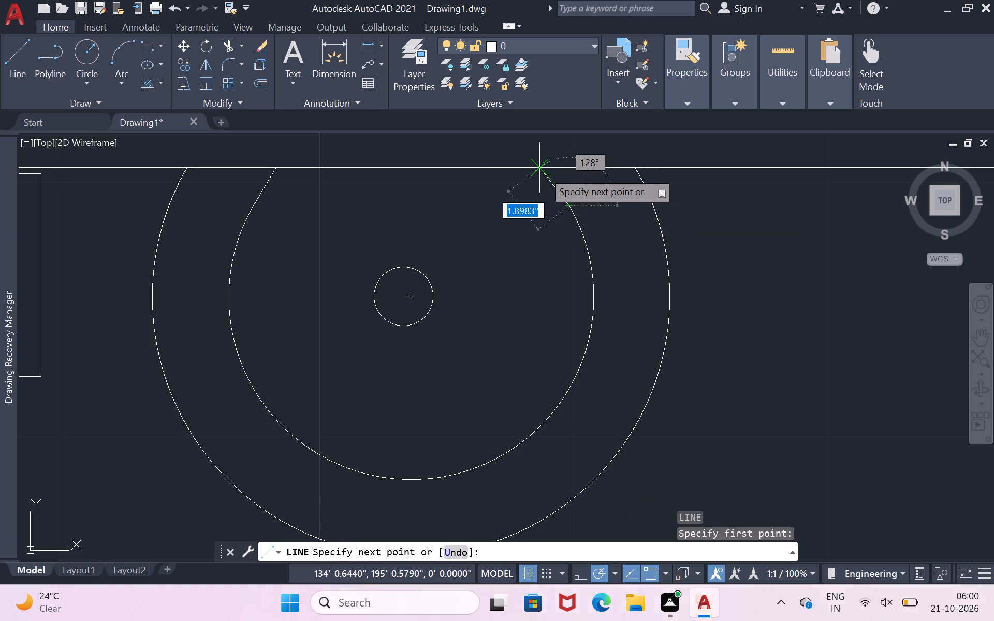
left_click(543, 171)
key("Return")
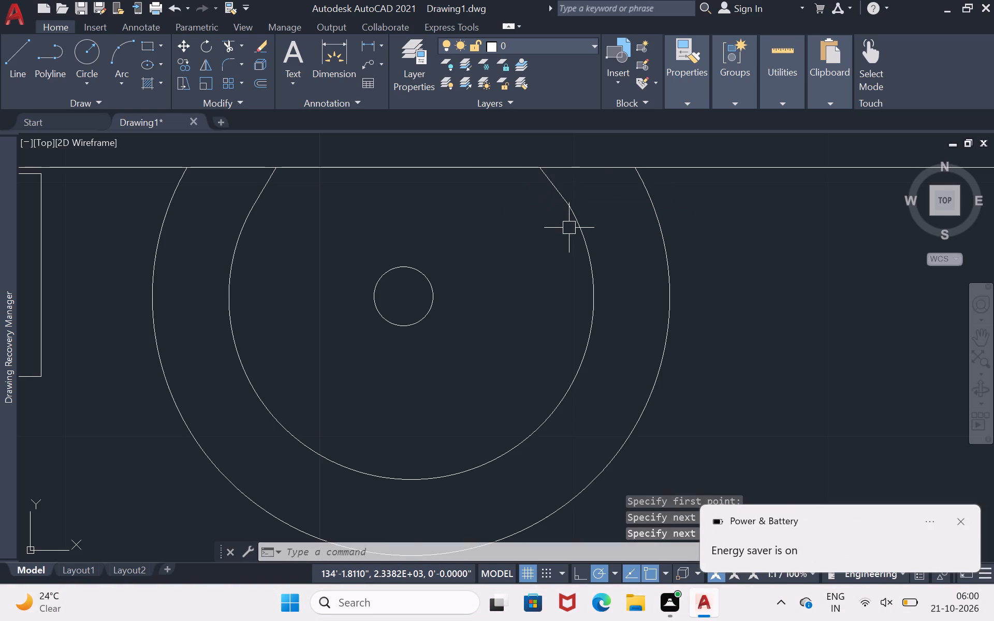
scroll(569, 228, "down", 1)
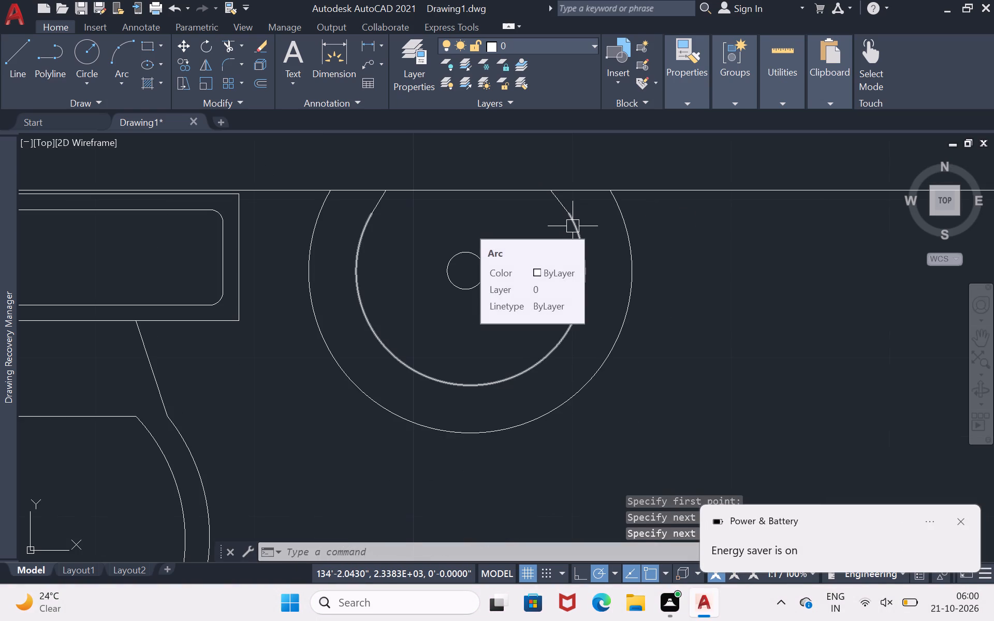
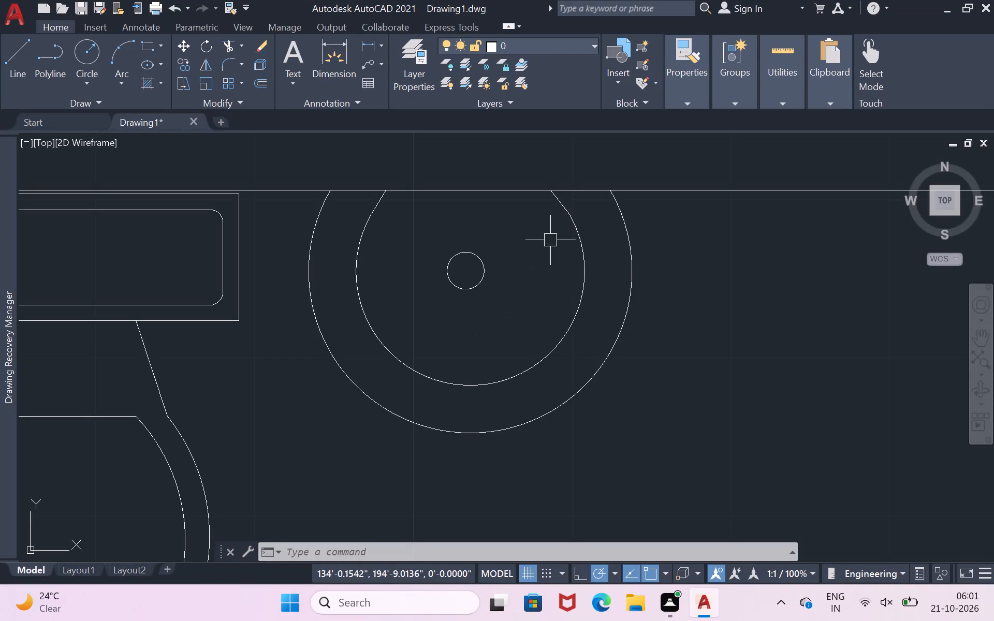
Copy the whole washbasin, with both arcs, the drain circle and the two slanted lines, to the empty area above the floor plan.
left_click(568, 226)
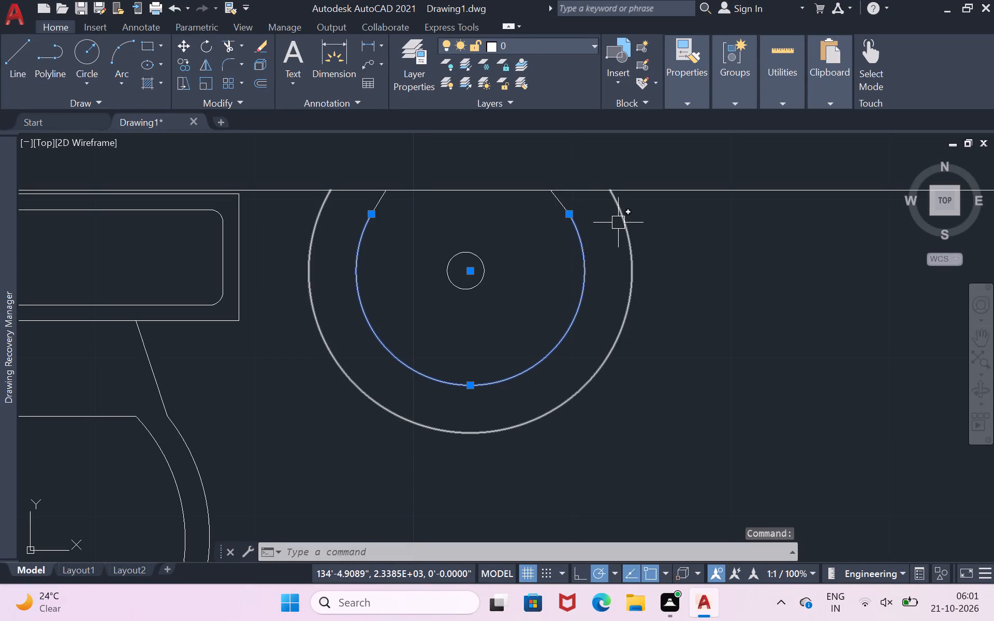
left_click(618, 223)
left_click(448, 270)
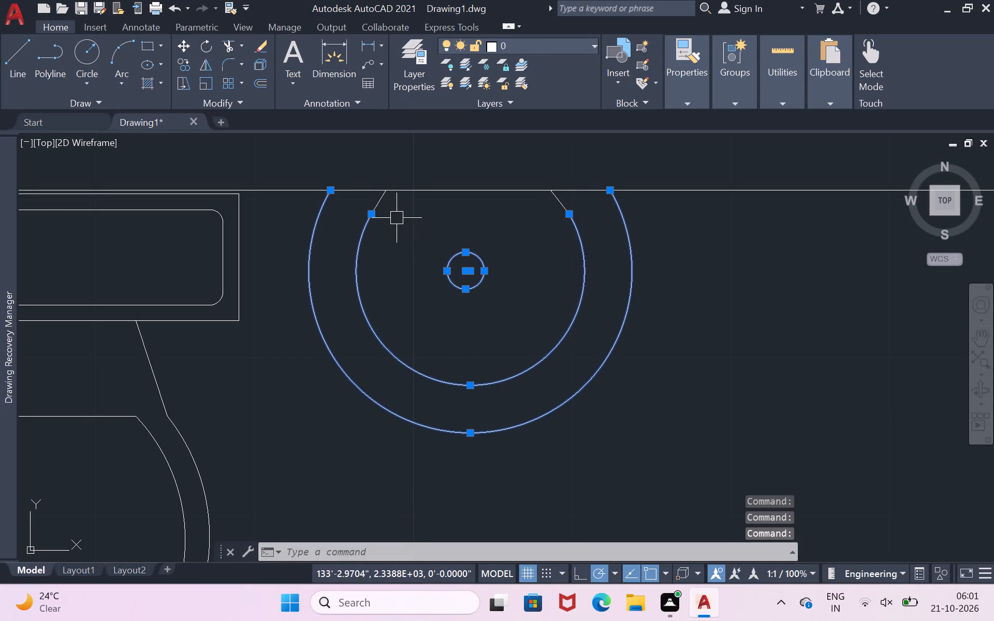
left_click(374, 202)
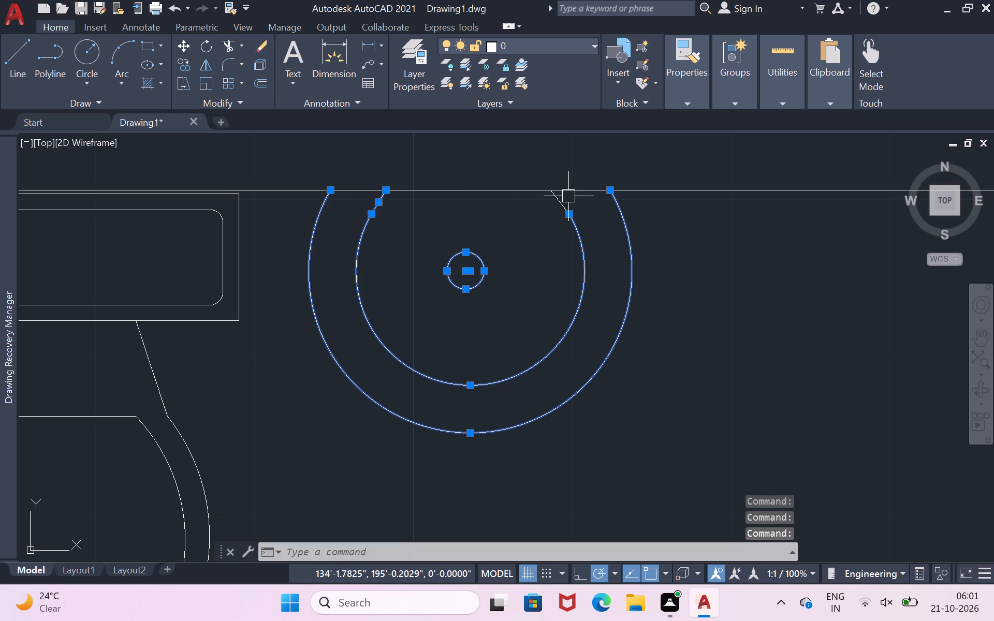
left_click(562, 201)
scroll(562, 201, "down", 3)
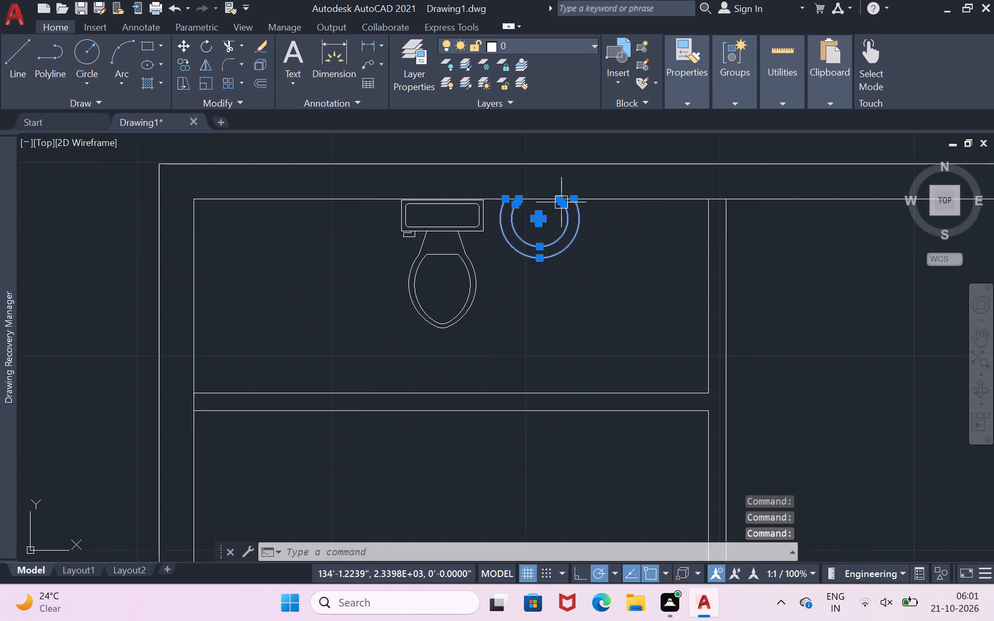
scroll(562, 201, "down", 1)
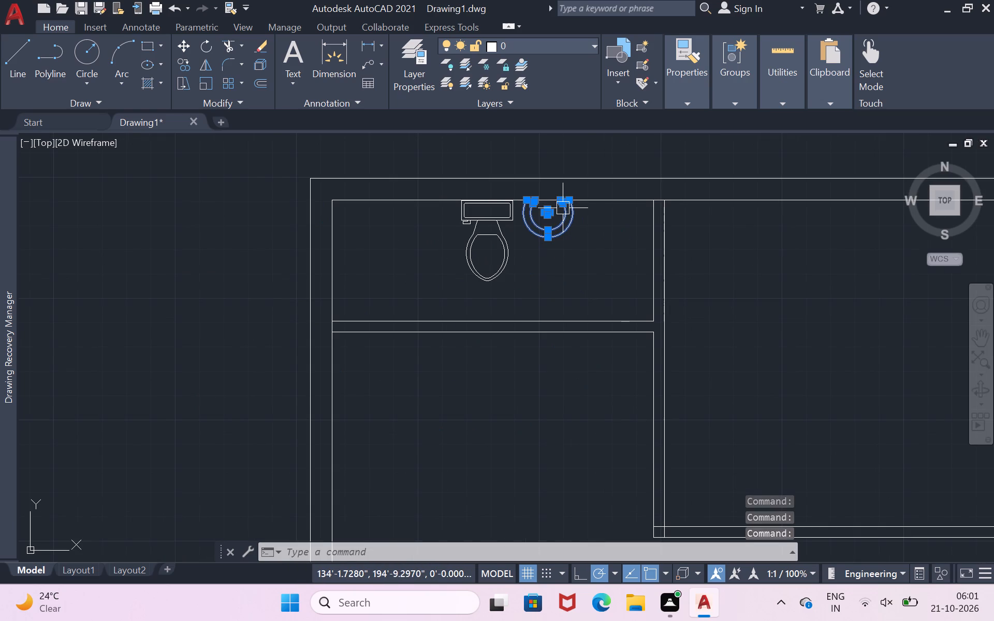
left_click(563, 208)
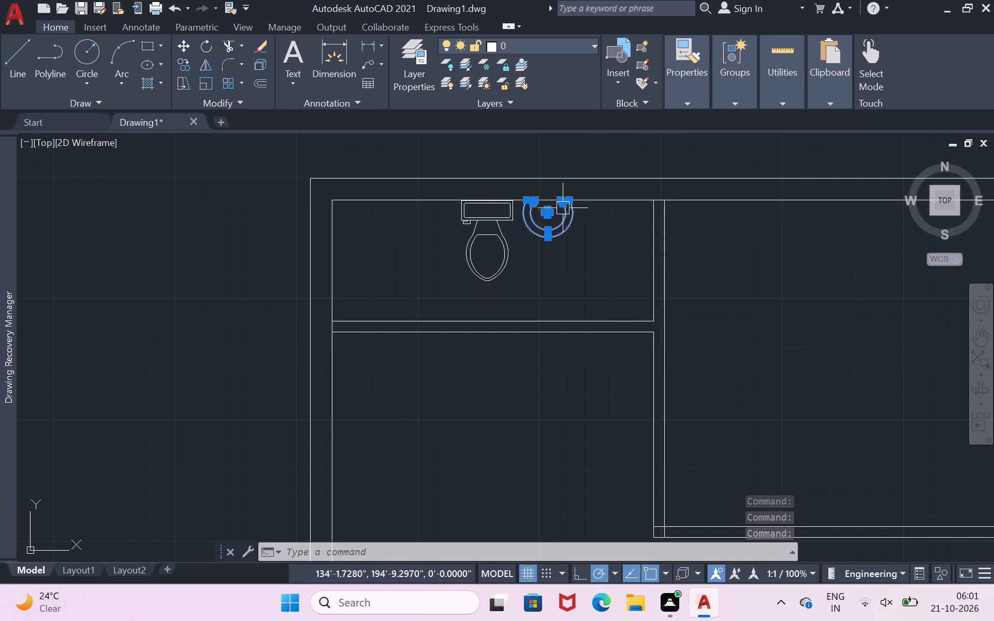
type("co")
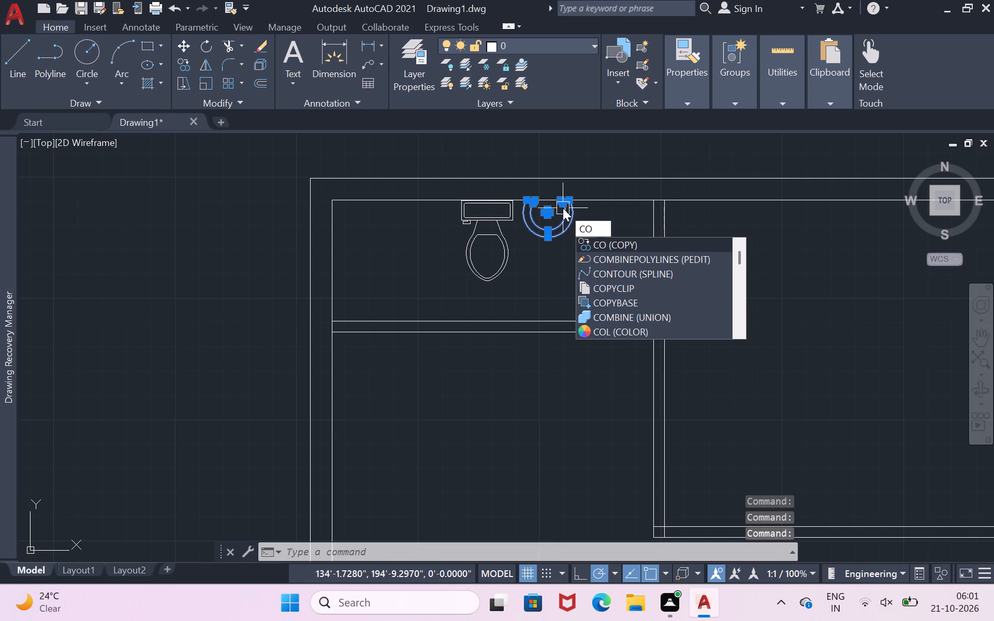
key("Return")
left_click(563, 208)
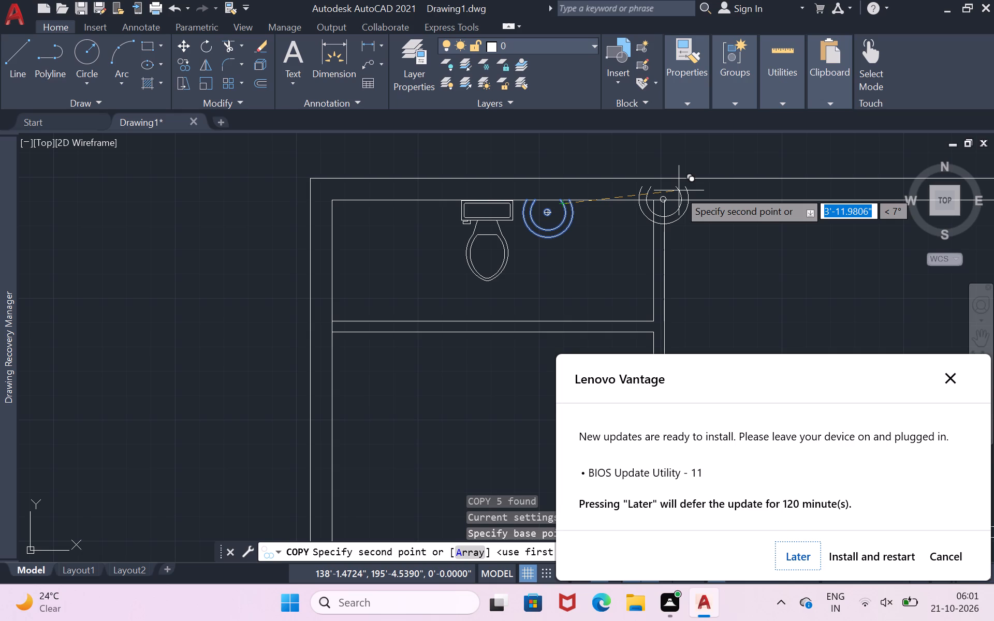
scroll(679, 190, "down", 2)
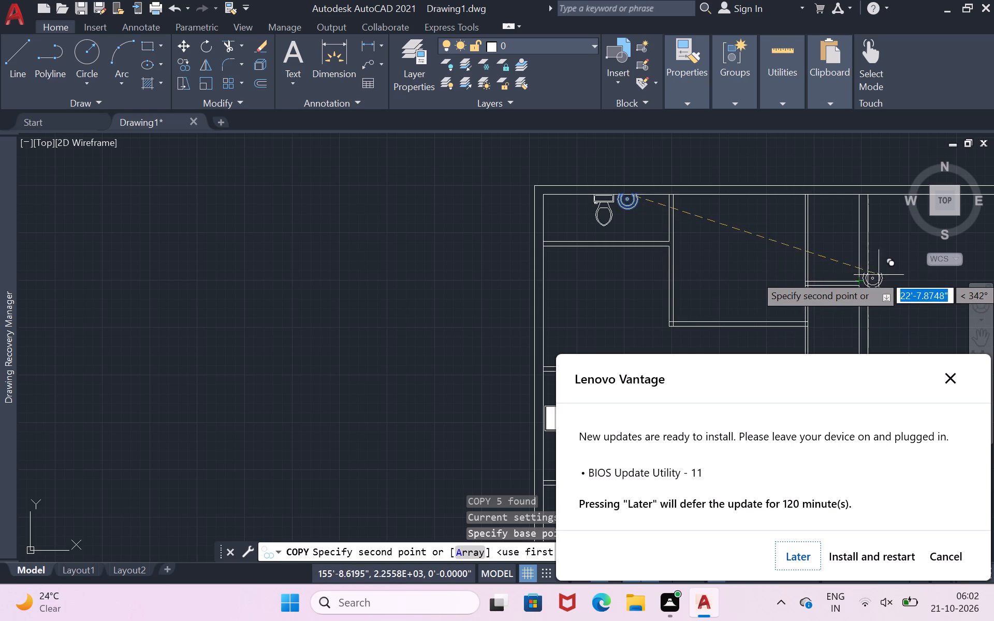
scroll(912, 279, "up", 1)
scroll(895, 290, "down", 3)
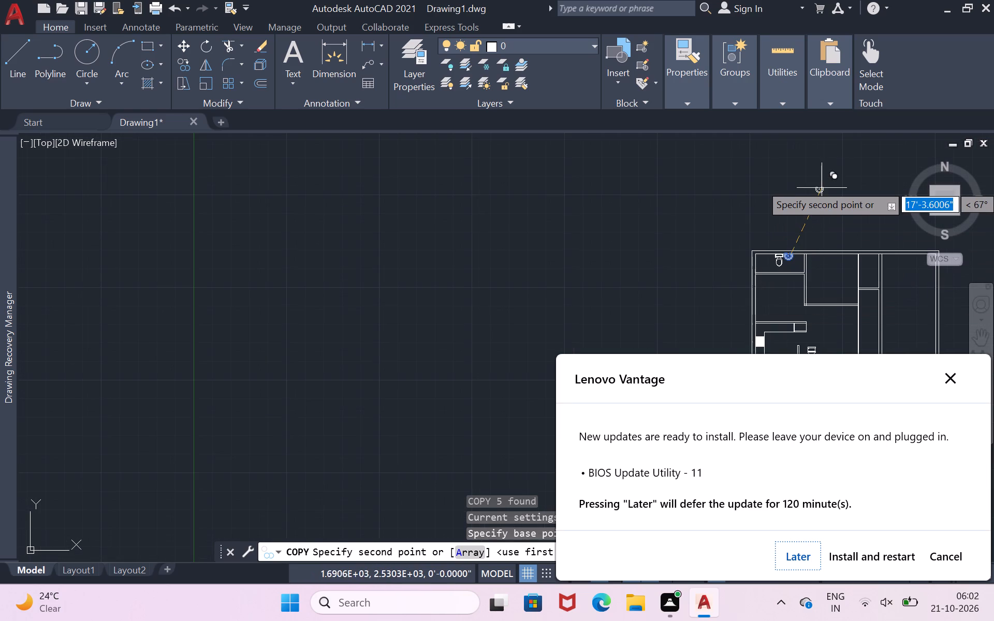
left_click(821, 184)
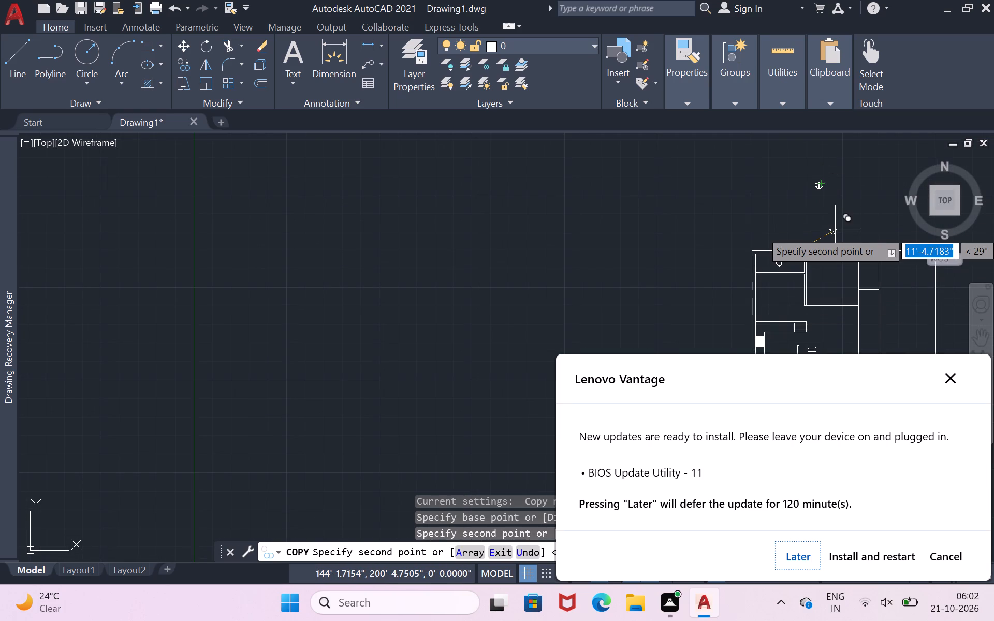
key("Return")
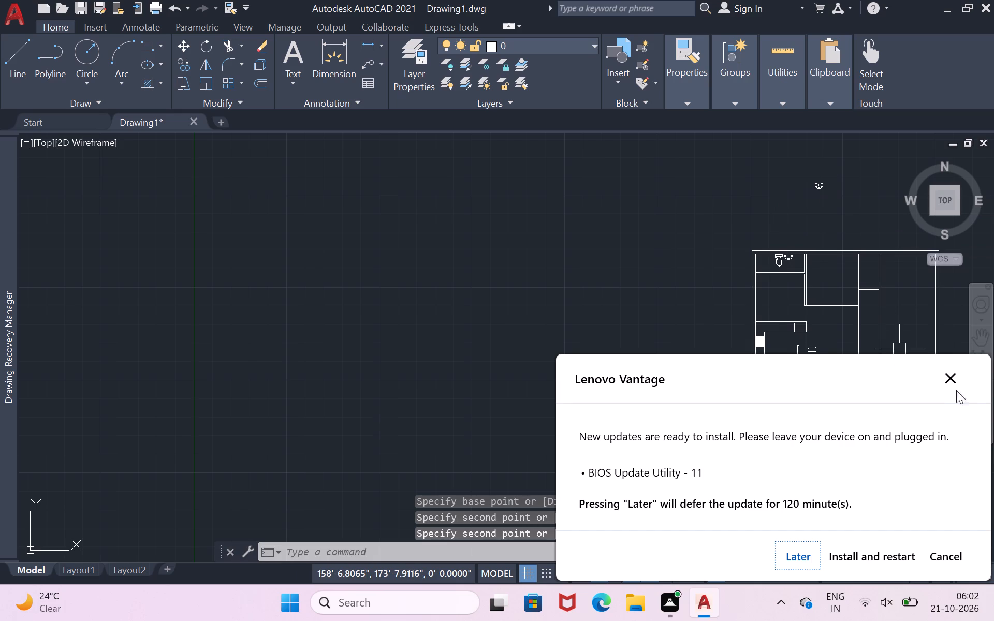
Postpone the BIOS update offered by Lenovo Vantage.
left_click(803, 561)
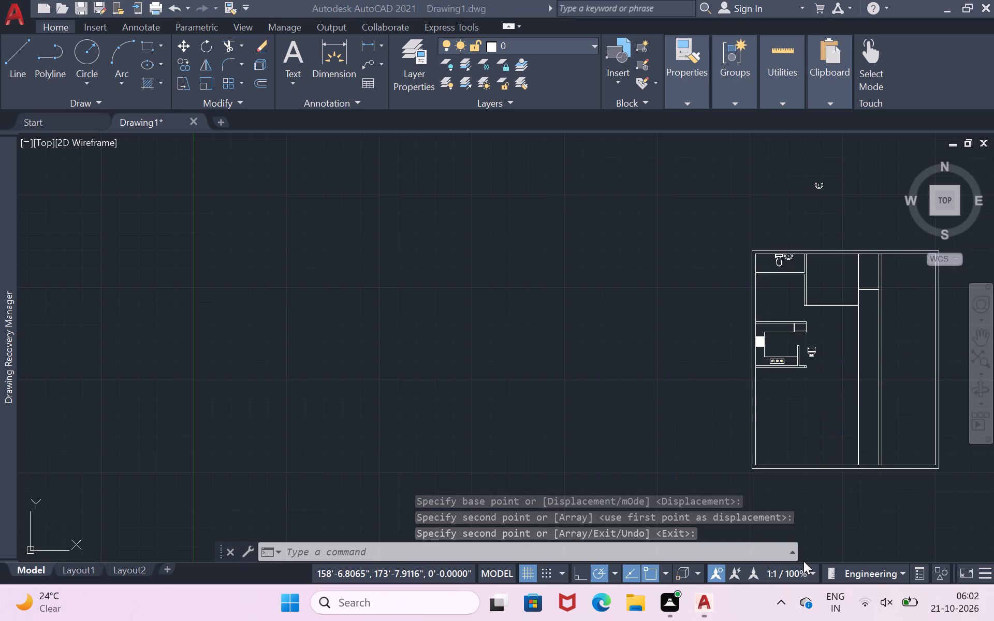
left_click(985, 337)
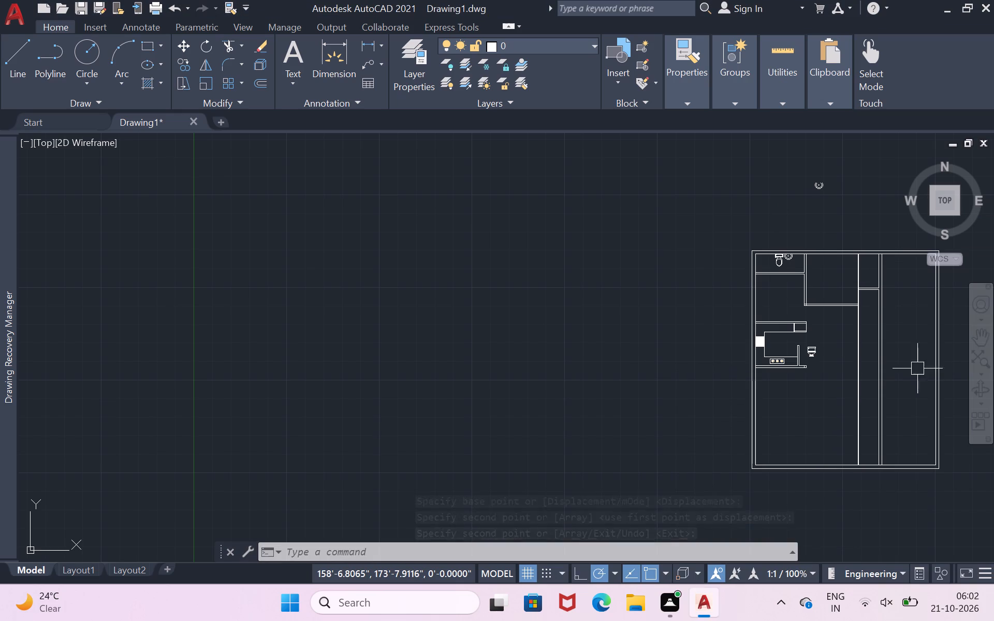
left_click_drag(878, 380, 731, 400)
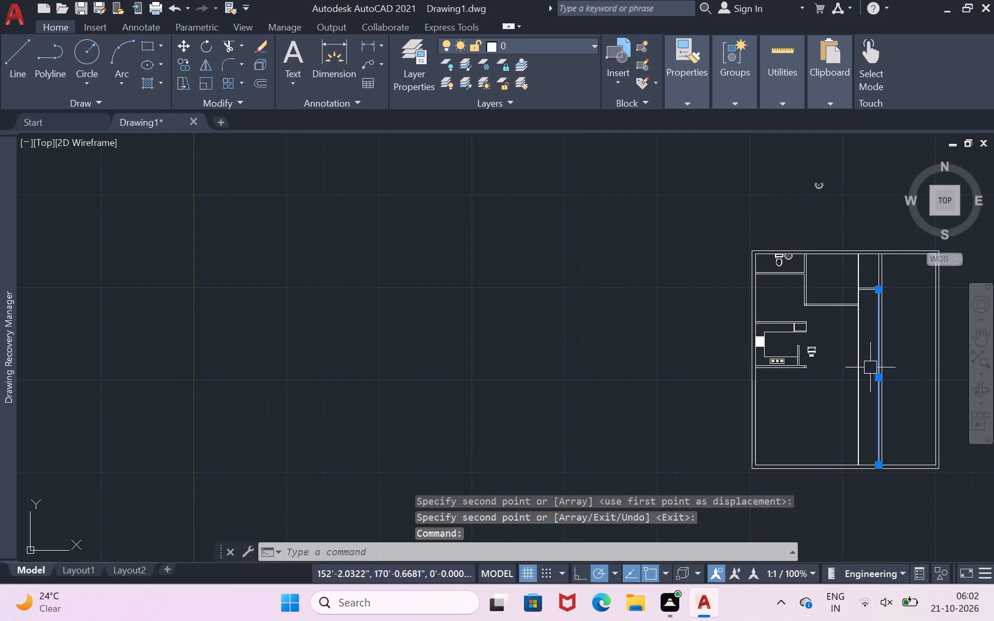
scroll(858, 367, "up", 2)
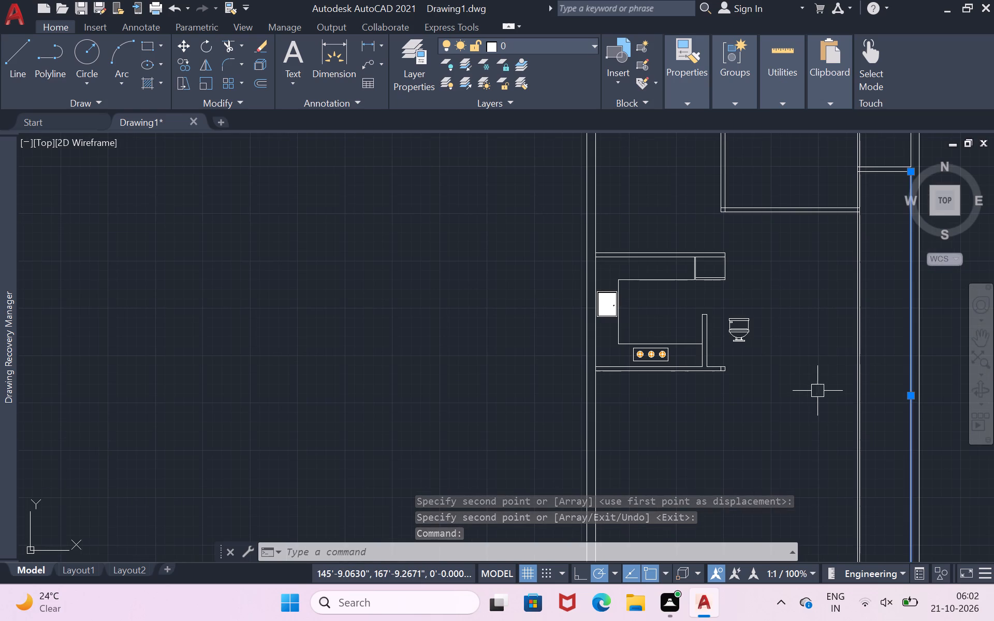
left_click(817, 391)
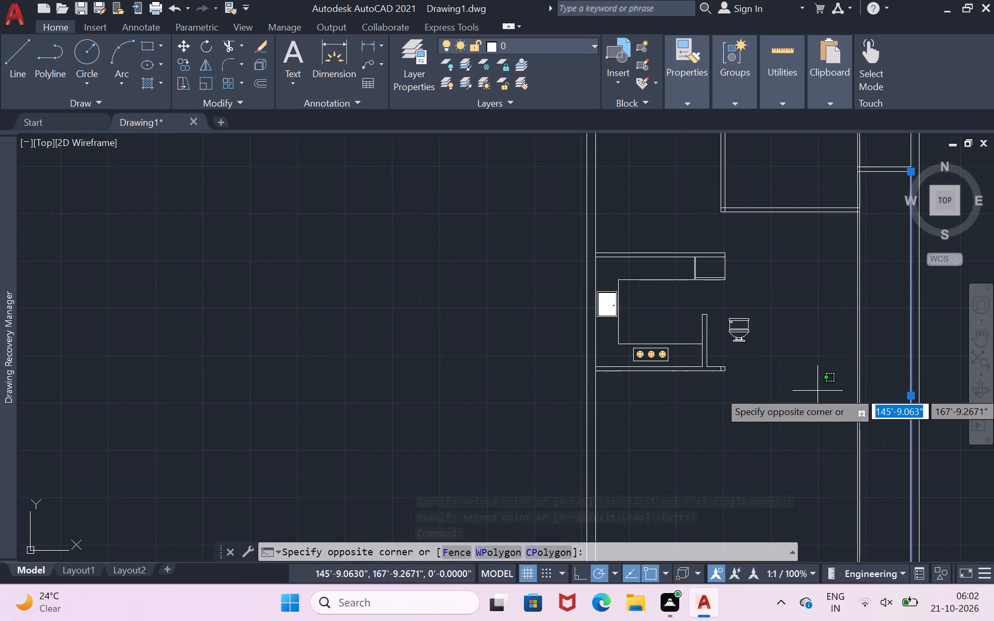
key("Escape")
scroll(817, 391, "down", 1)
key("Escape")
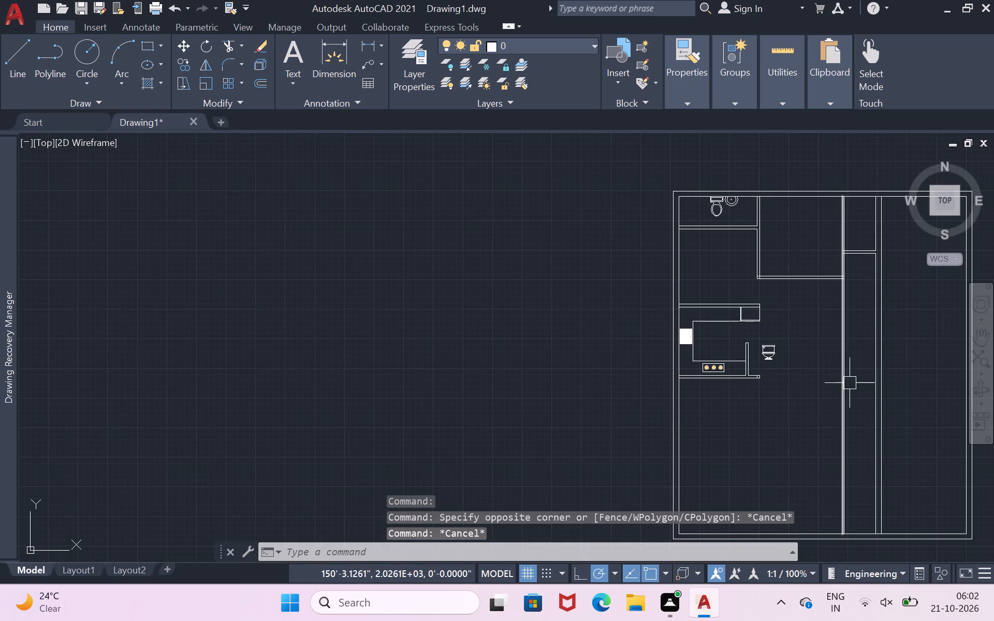
Examine the toilet room with its fixtures and the surrounding partitions of the floor plan.
scroll(850, 383, "down", 2)
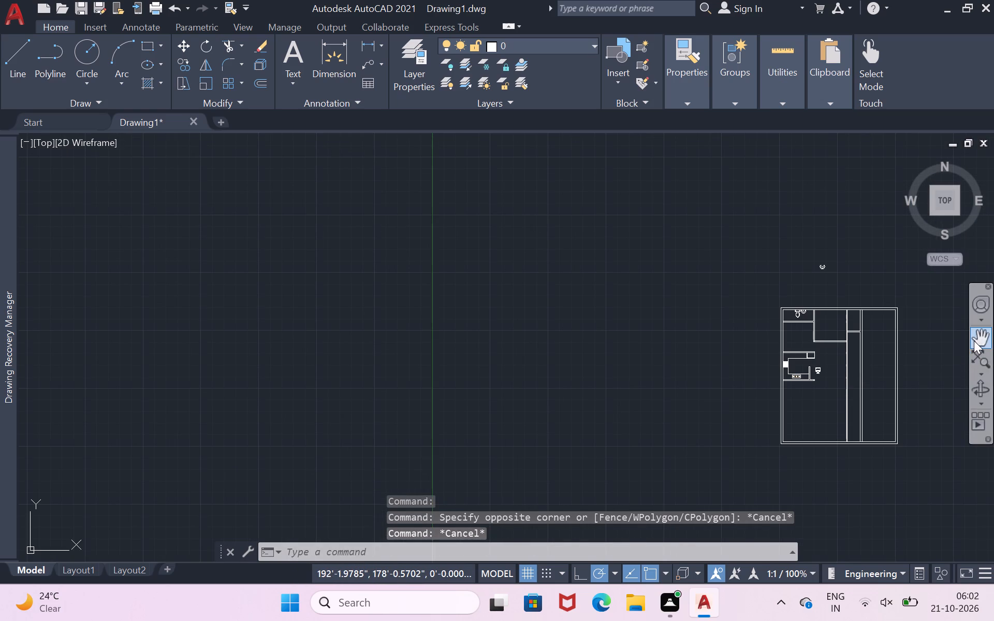
left_click(974, 341)
left_click_drag(891, 444, 636, 443)
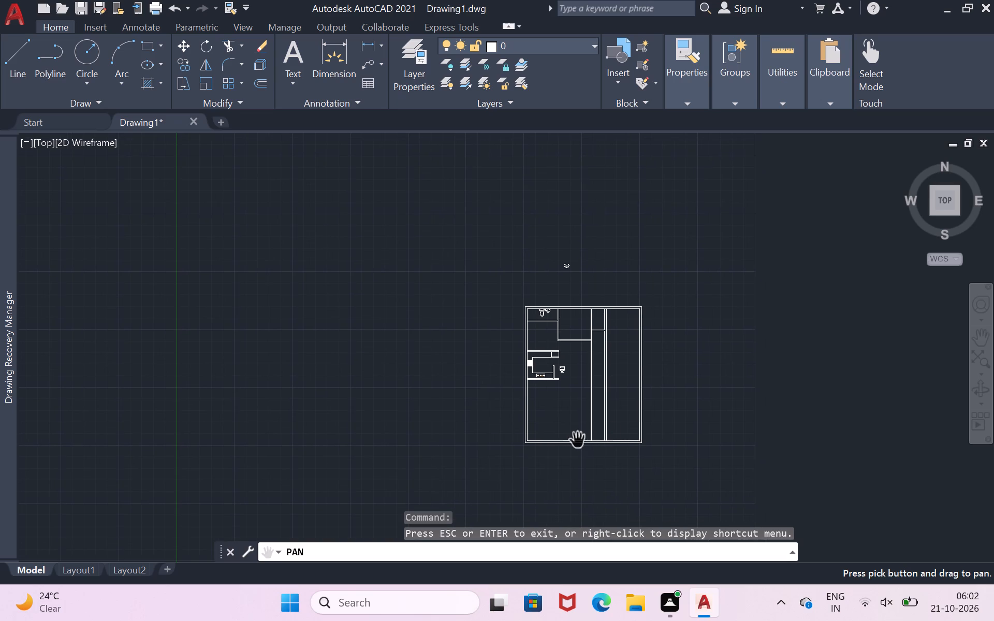
scroll(578, 440, "up", 2)
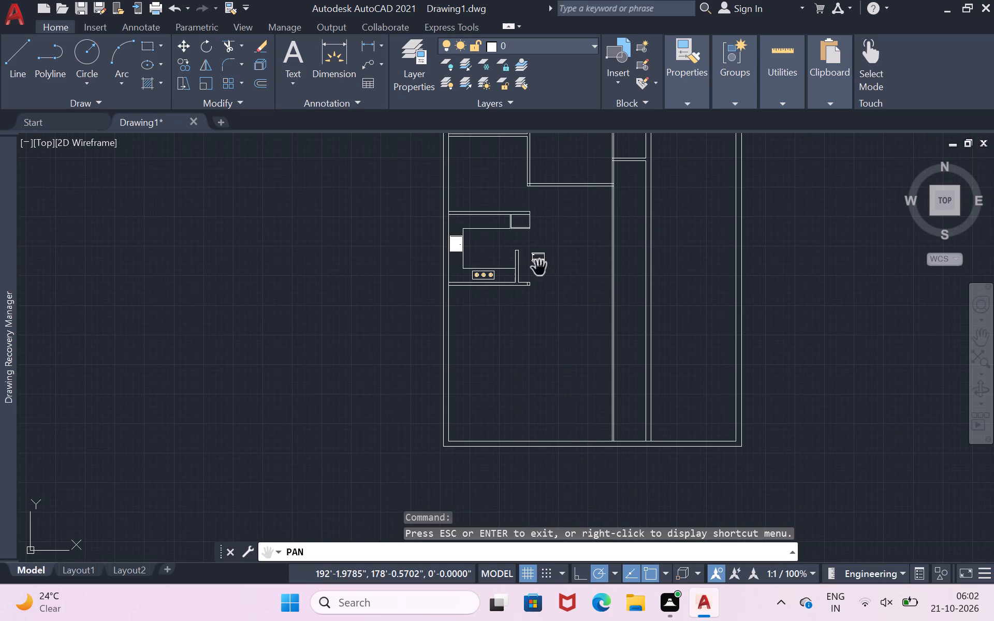
scroll(539, 268, "up", 1)
left_click_drag(540, 268, 438, 487)
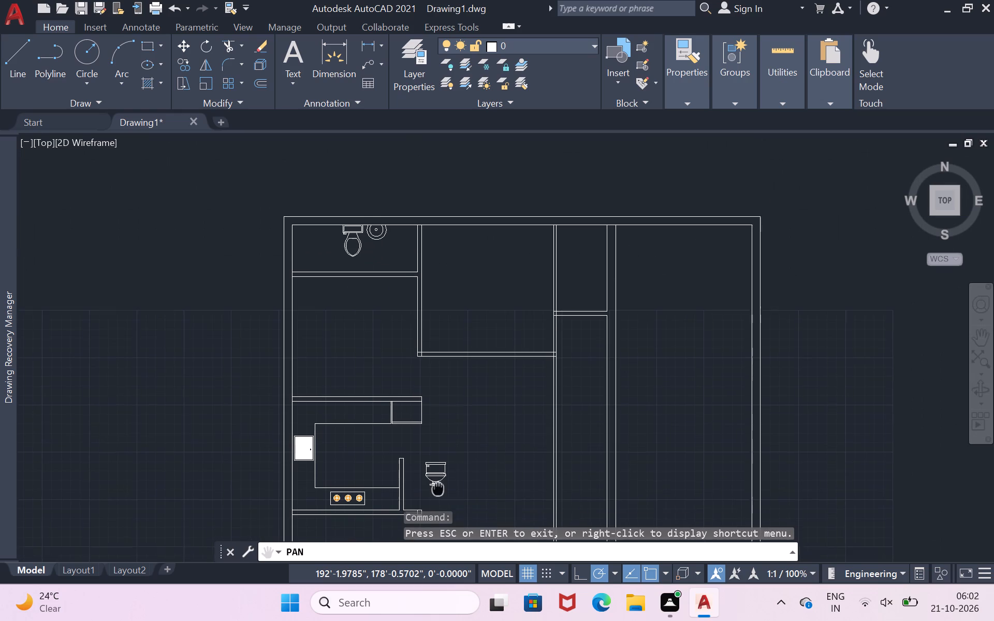
left_click_drag(438, 487, 440, 461)
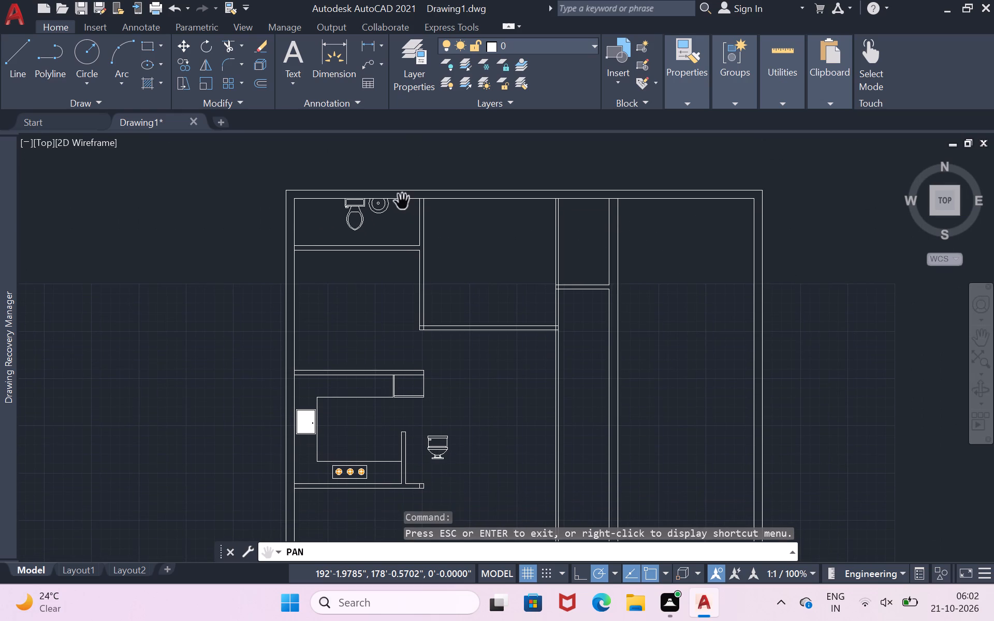
scroll(403, 199, "up", 3)
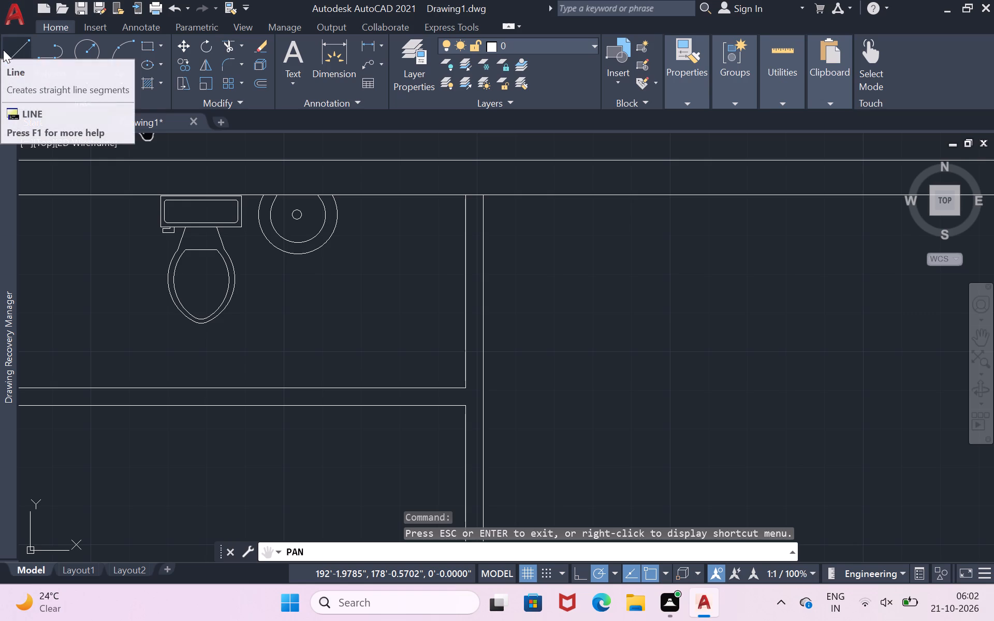
scroll(3, 50, "down", 3)
scroll(266, 204, "down", 2)
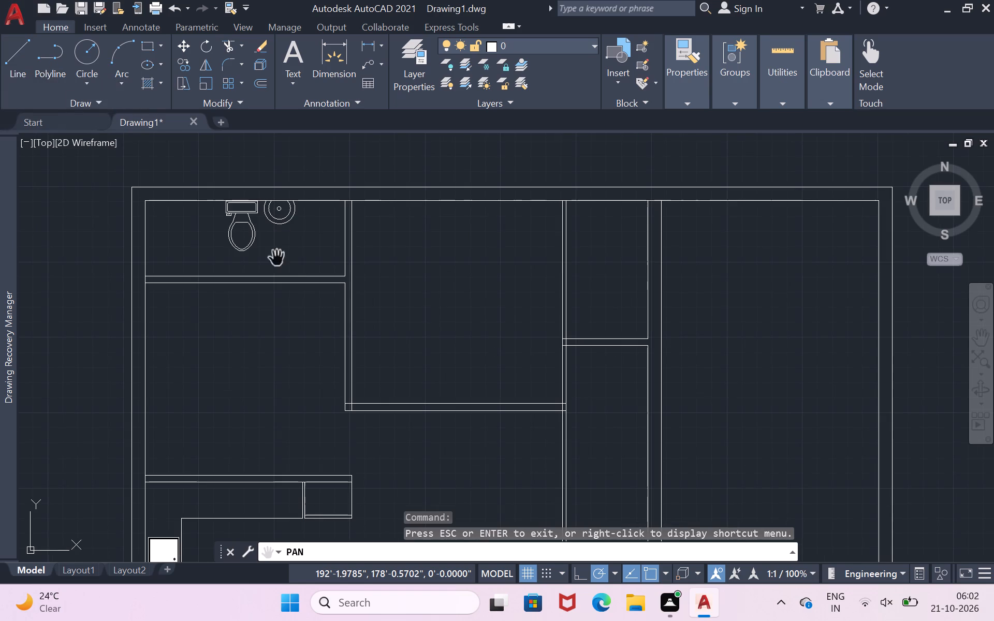
scroll(116, 292, "up", 1)
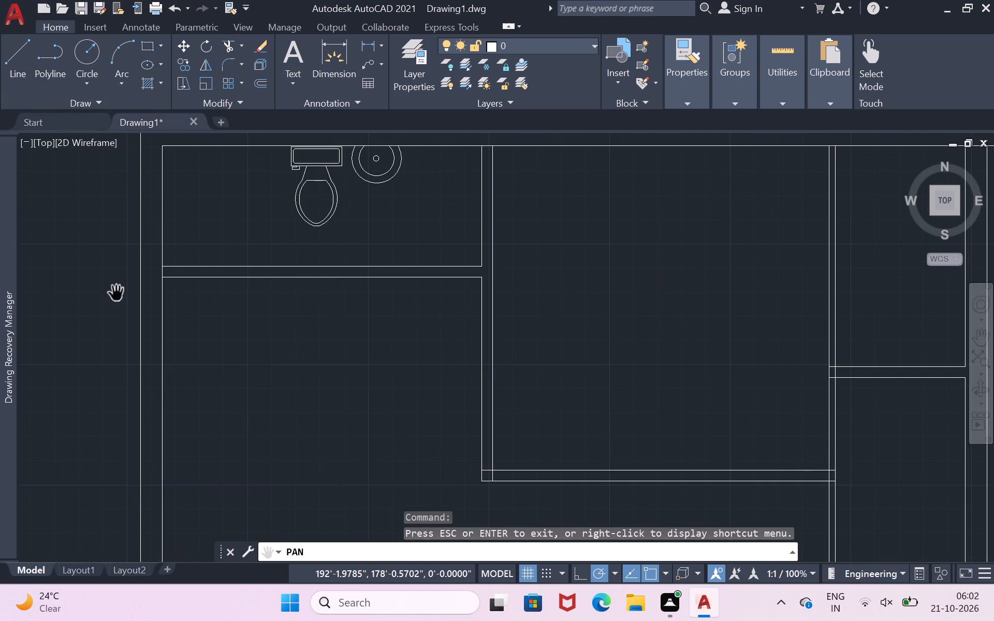
scroll(116, 292, "down", 1)
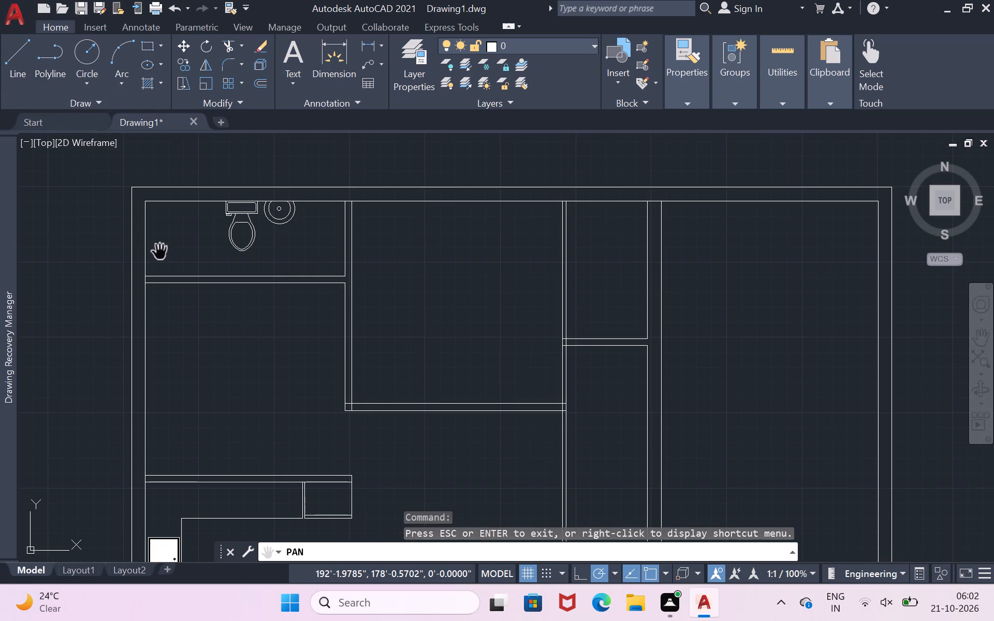
left_click_drag(160, 252, 212, 284)
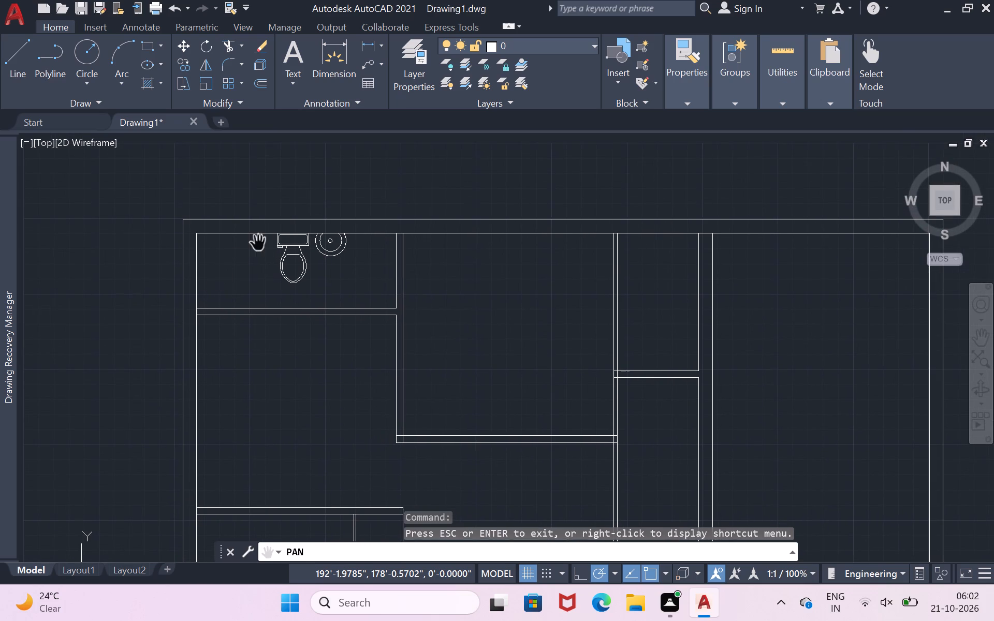
scroll(303, 267, "up", 2)
scroll(303, 267, "down", 1)
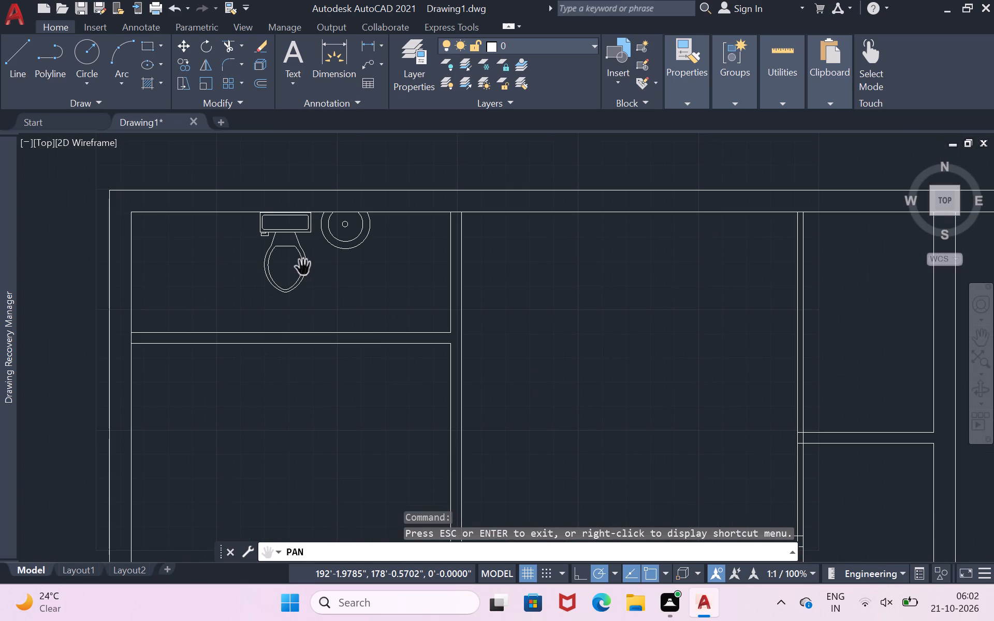
key("Return")
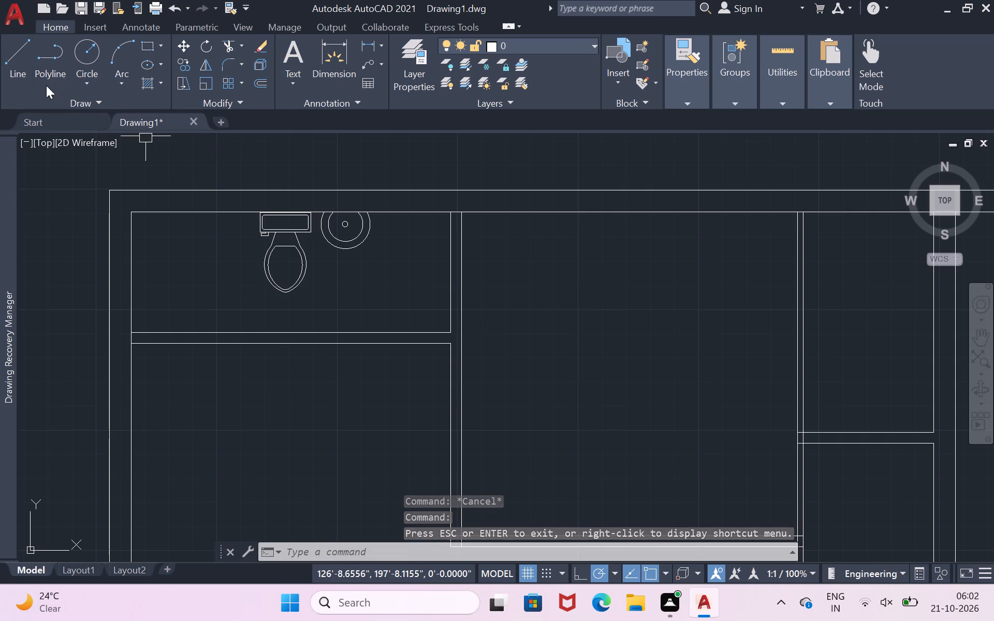
Draw a line 4" along the toilet room's bottom partition from its inner corner at the right partition, continuing straight across the partition thickness.
left_click(27, 84)
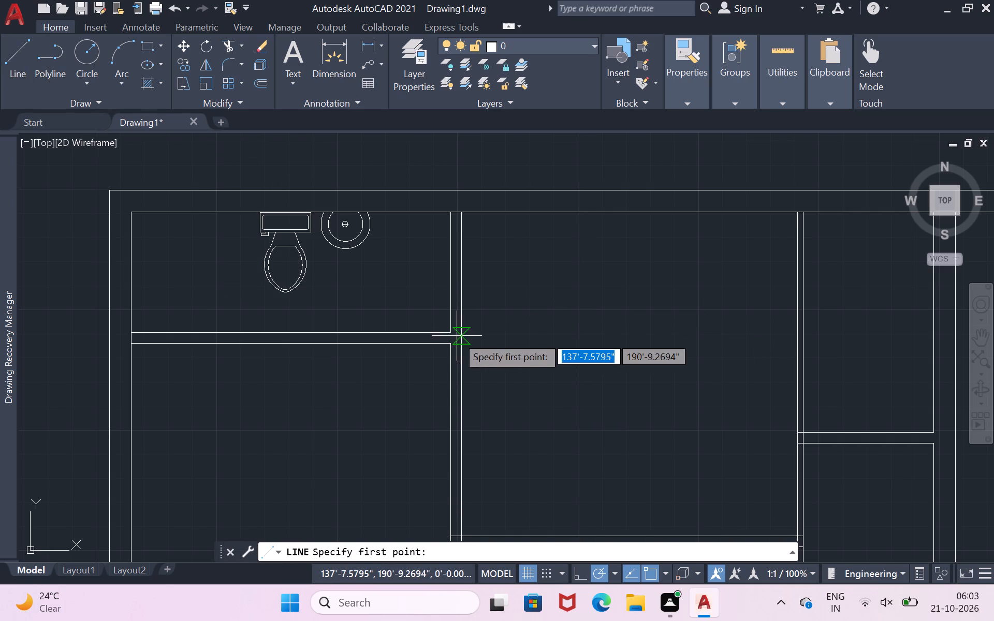
scroll(444, 344, "up", 2)
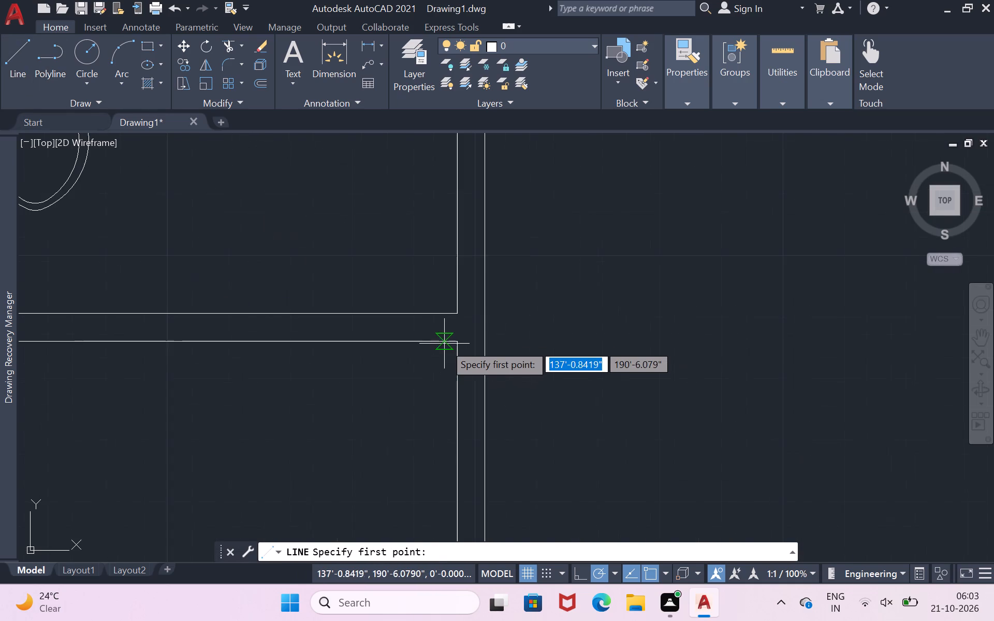
left_click(458, 317)
scroll(256, 368, "down", 2)
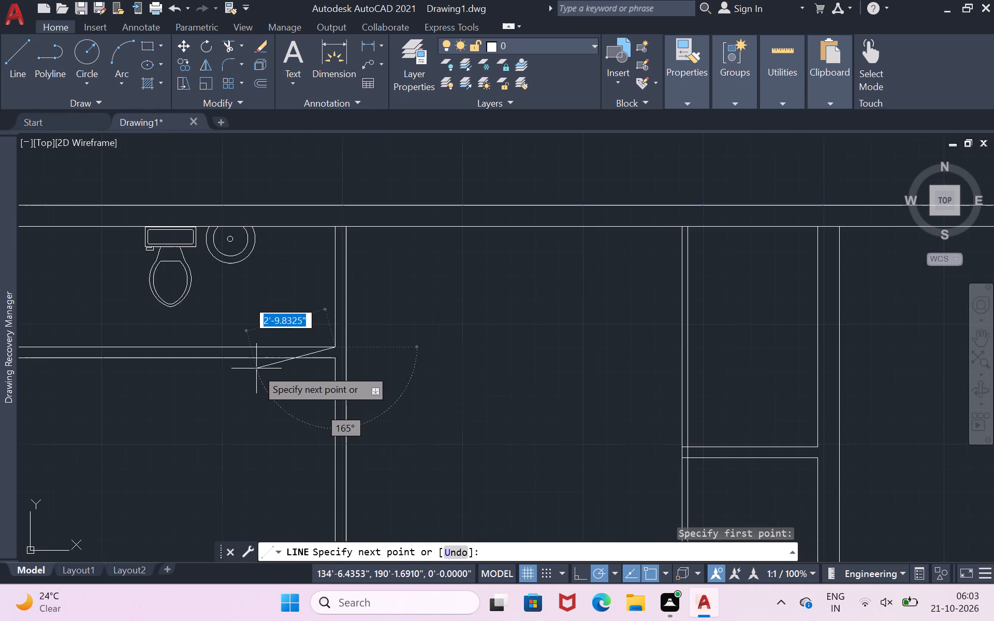
scroll(237, 333, "down", 1)
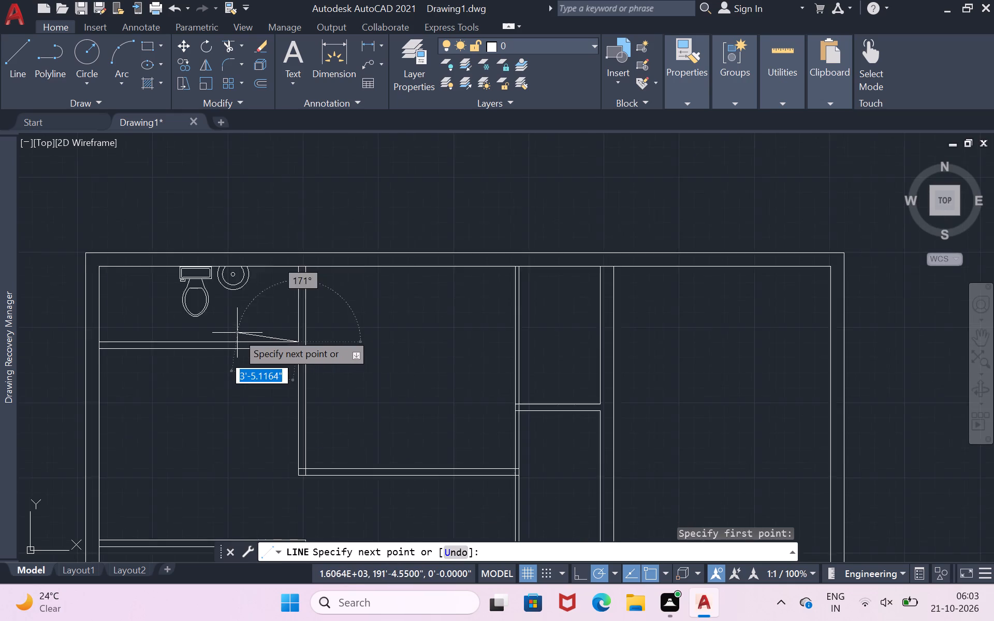
scroll(237, 333, "down", 1)
scroll(149, 338, "up", 2)
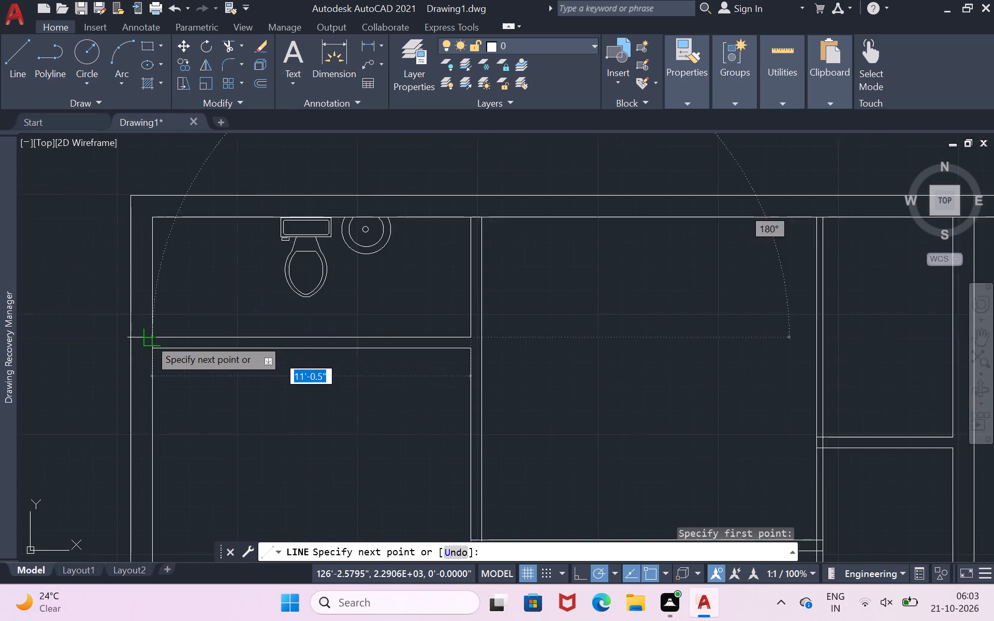
scroll(149, 338, "up", 1)
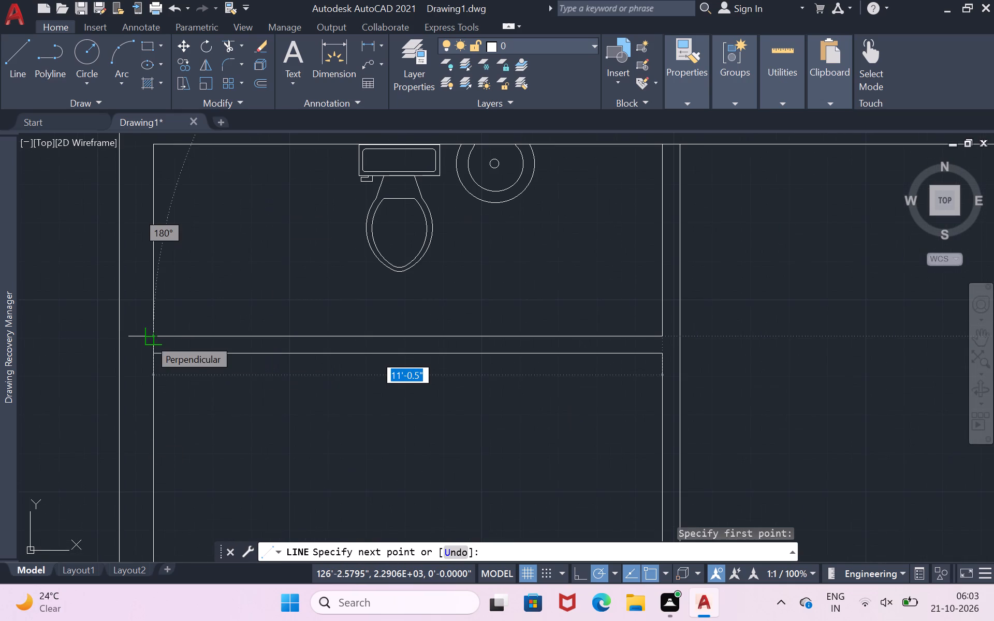
key("4")
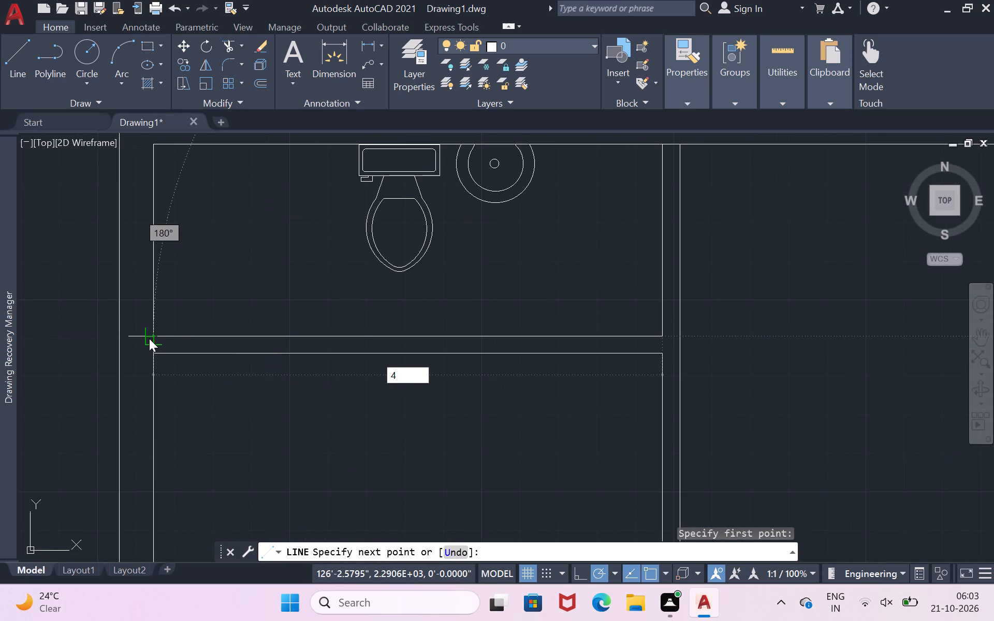
key("shift+quotedbl")
key("Return")
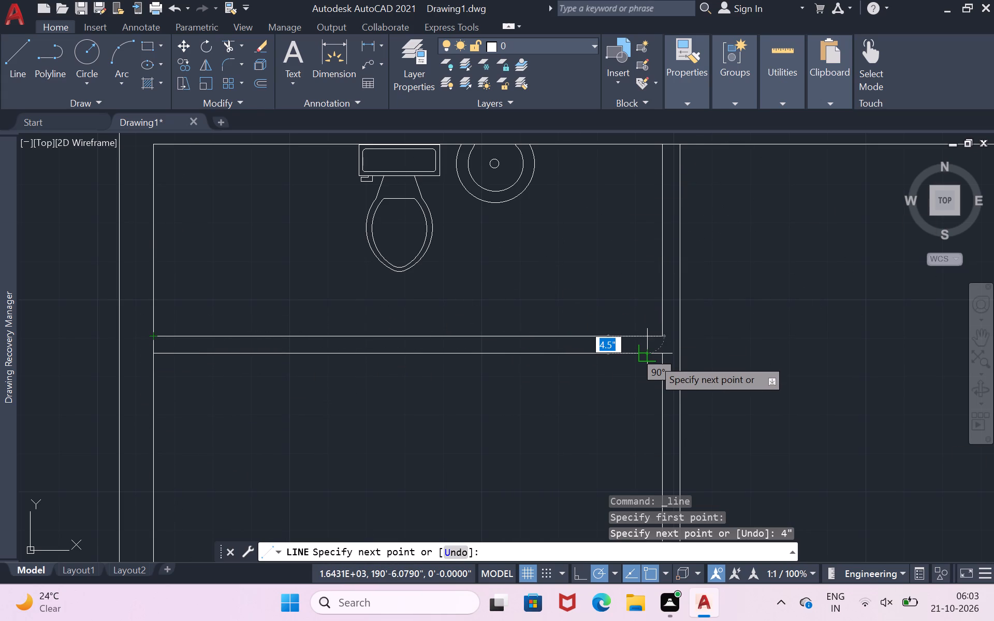
scroll(653, 359, "up", 1)
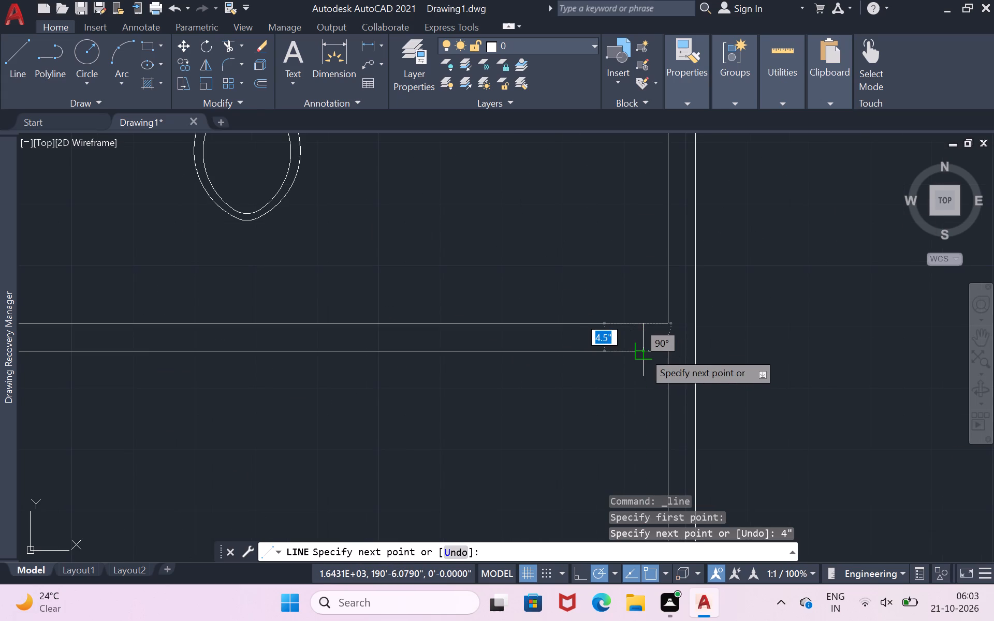
scroll(644, 352, "up", 2)
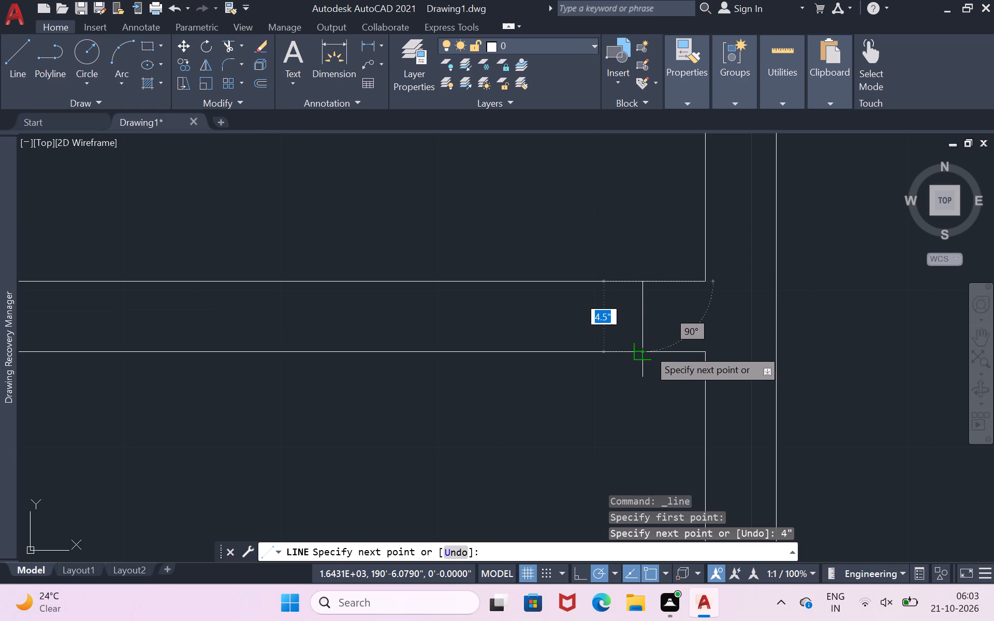
left_click(648, 349)
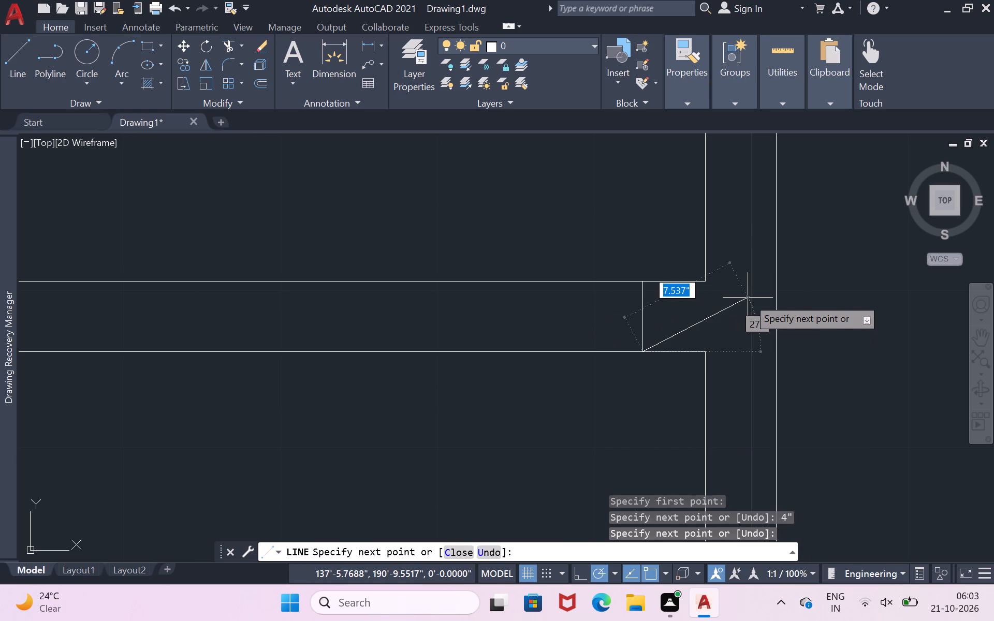
key("Return")
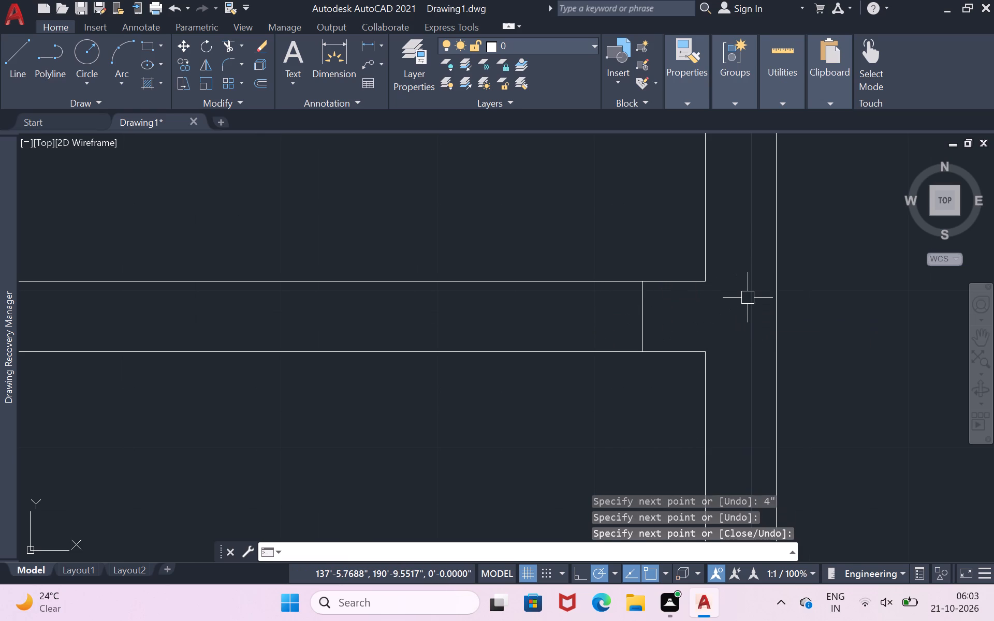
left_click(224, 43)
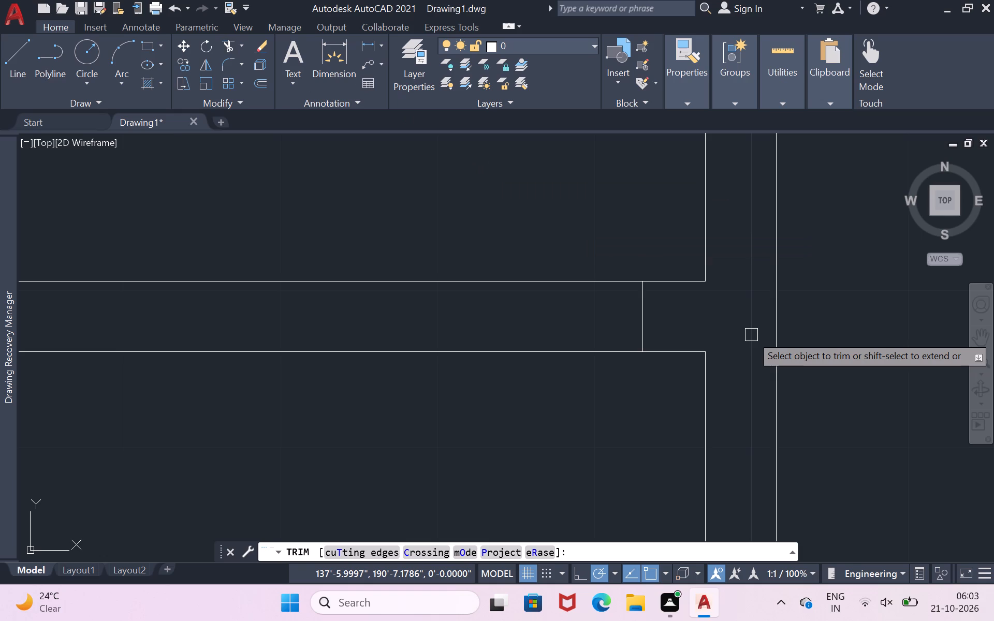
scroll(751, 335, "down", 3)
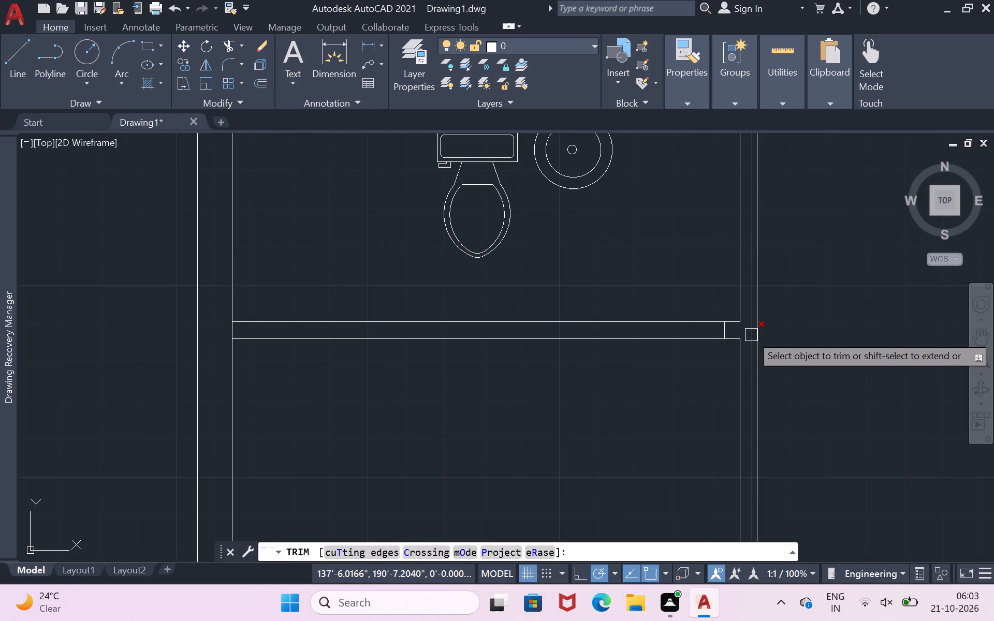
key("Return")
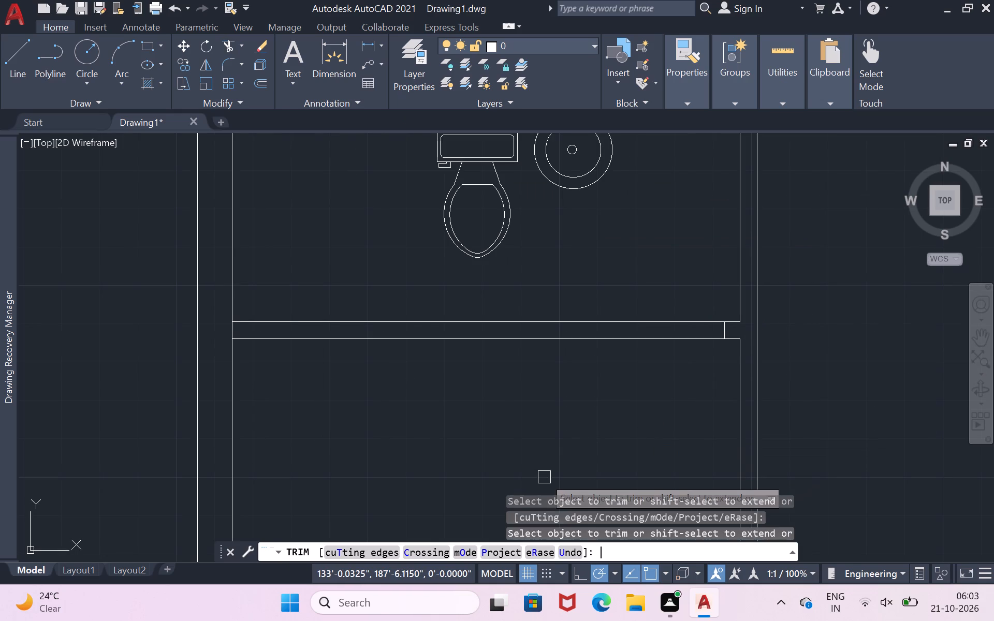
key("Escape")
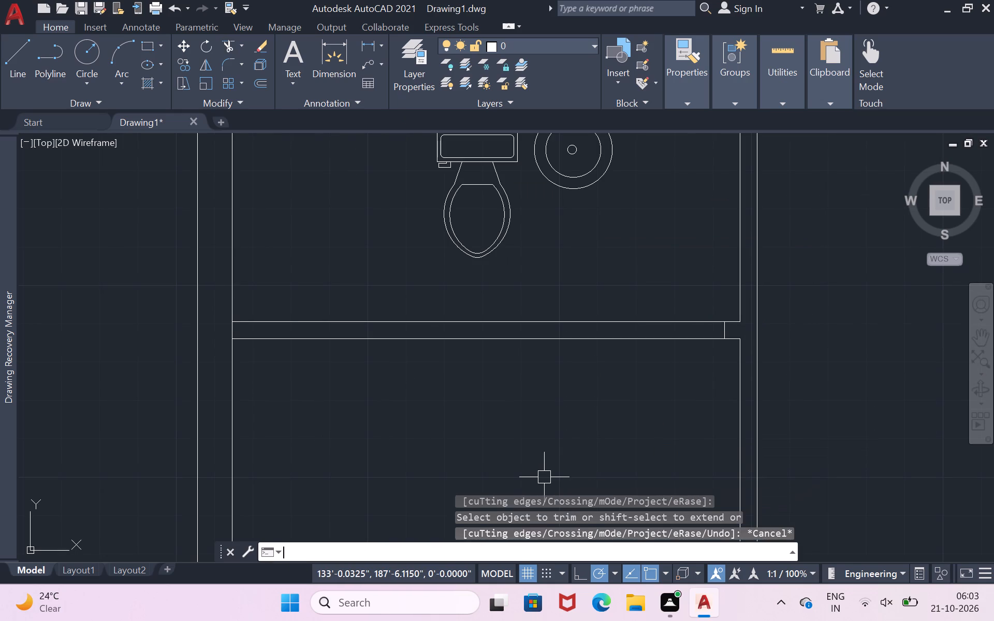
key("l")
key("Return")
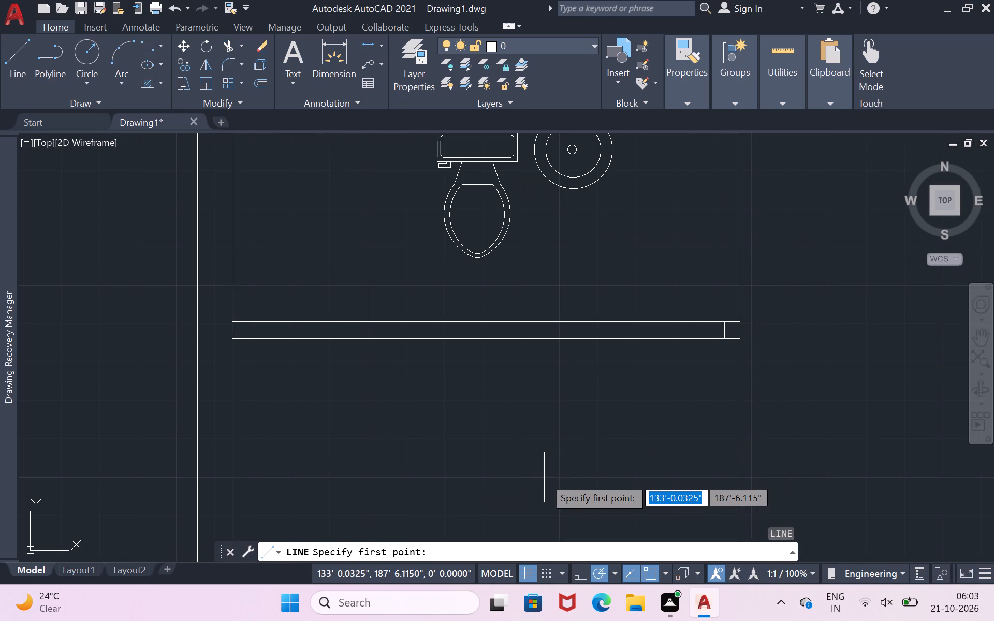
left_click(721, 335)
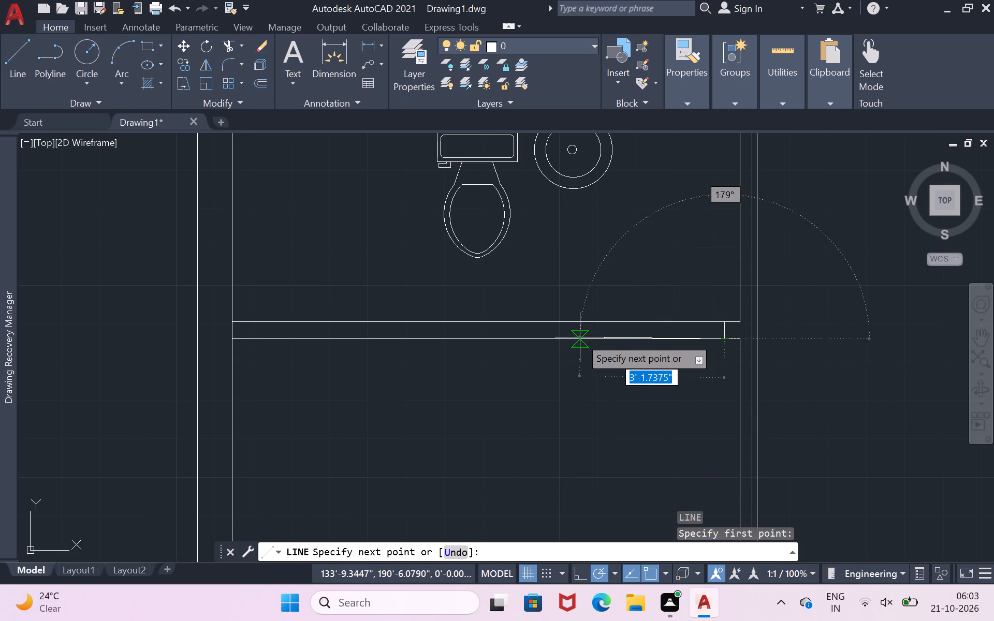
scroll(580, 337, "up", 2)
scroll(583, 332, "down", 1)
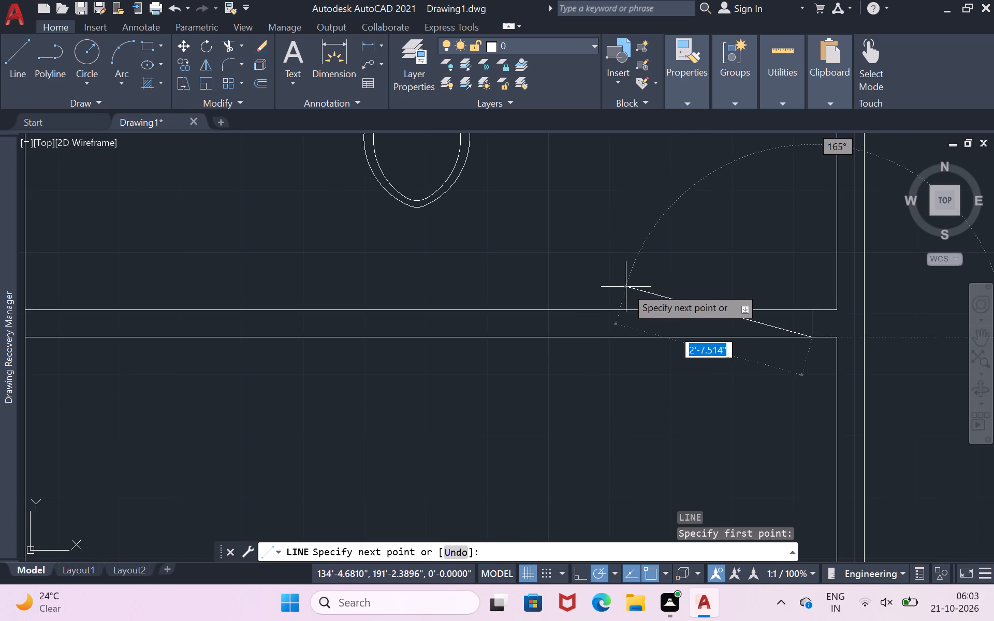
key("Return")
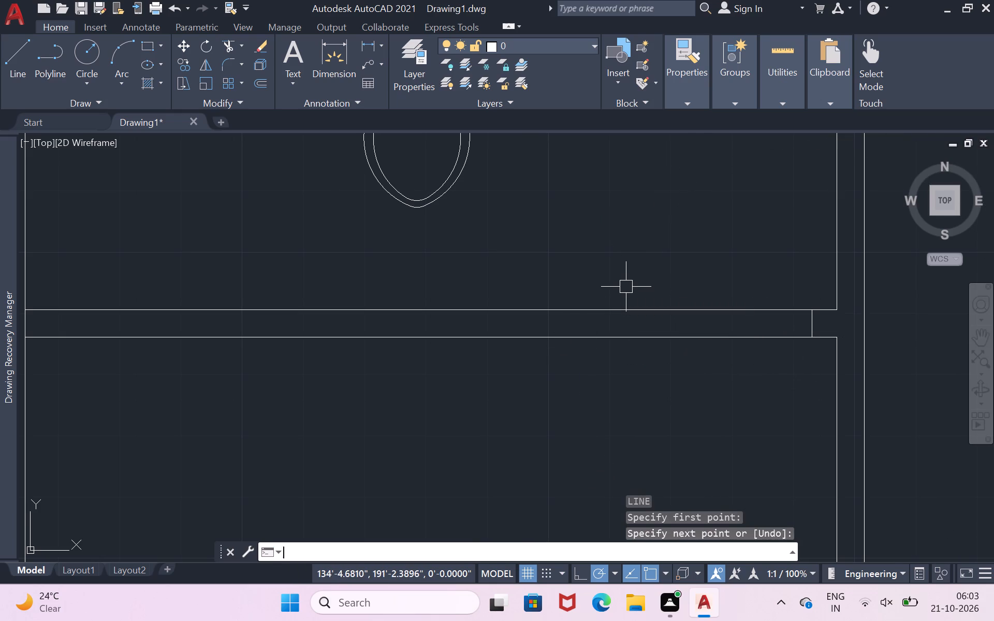
Insert the imperial door block from the Architectural tool palette just below the toilet room's bottom partition.
key("shift+numbersign")
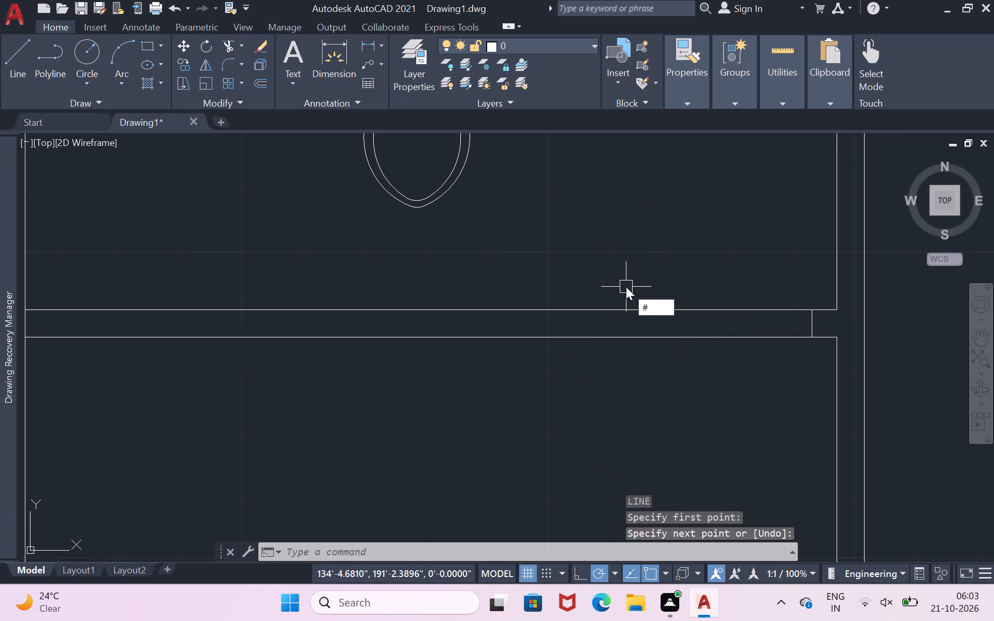
key("BackSpace")
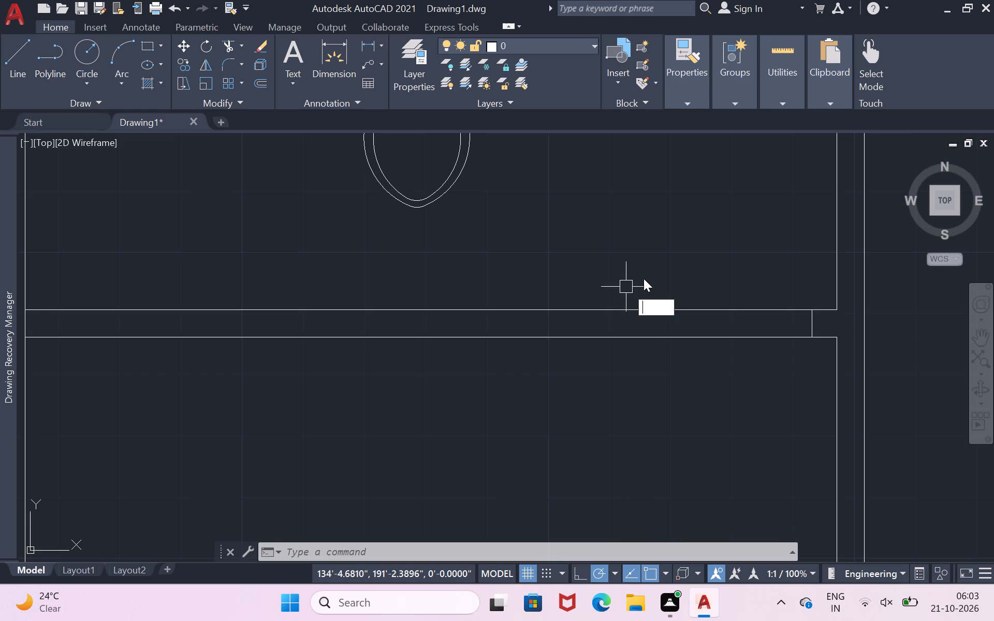
key("ctrl+3")
key("Escape")
key("ctrl+3")
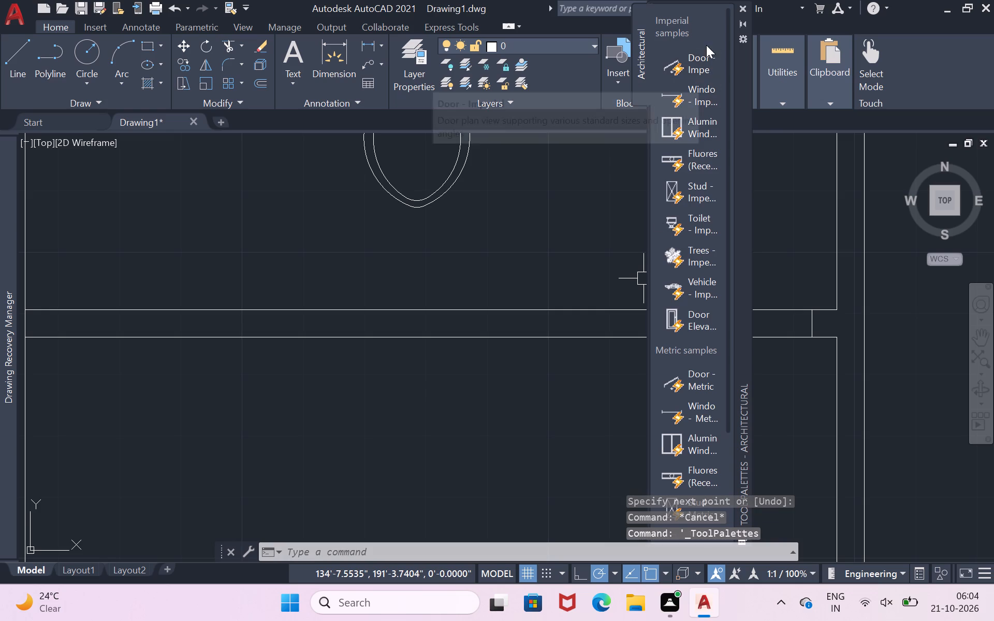
left_click(699, 69)
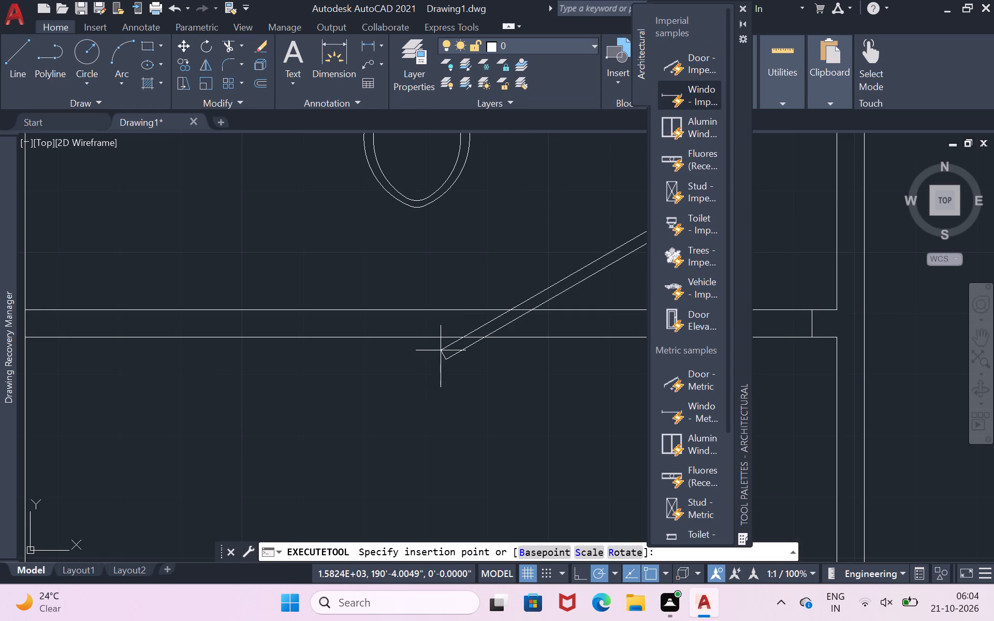
left_click(441, 350)
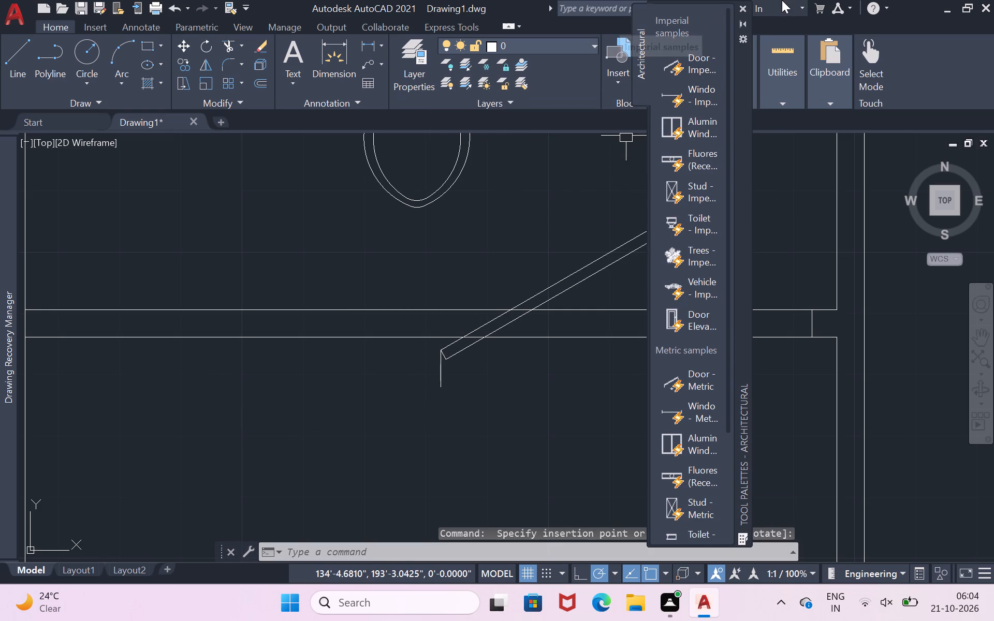
left_click(743, 5)
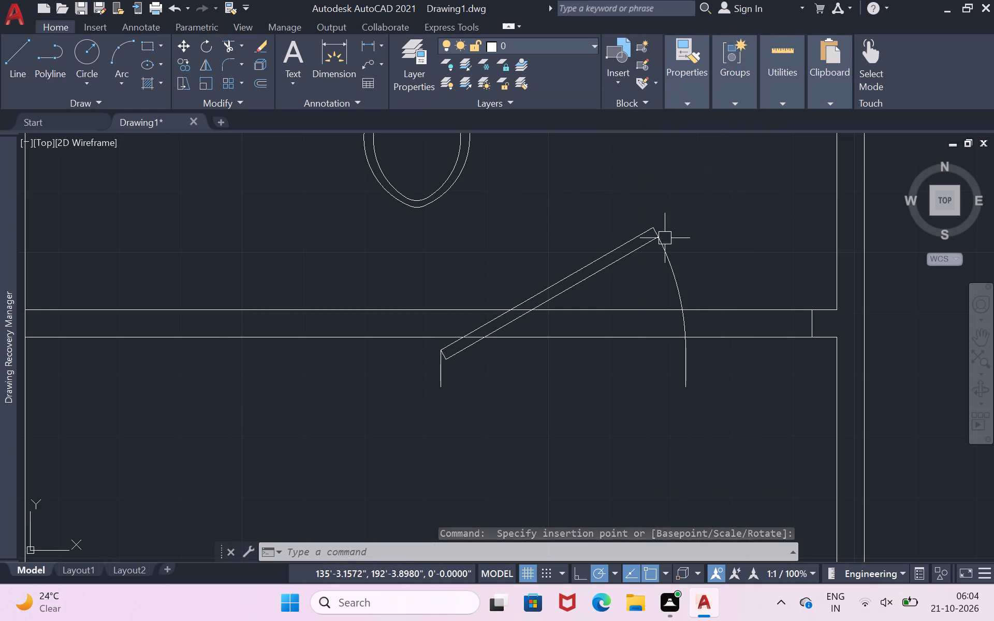
Set the inserted door's swing to Open 90º.
left_click(625, 260)
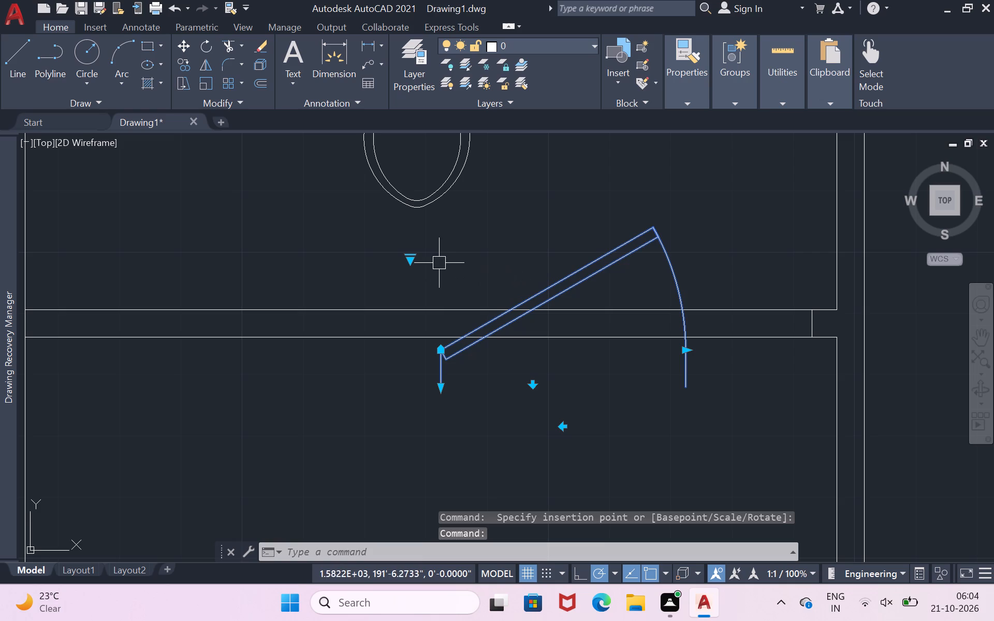
left_click(411, 259)
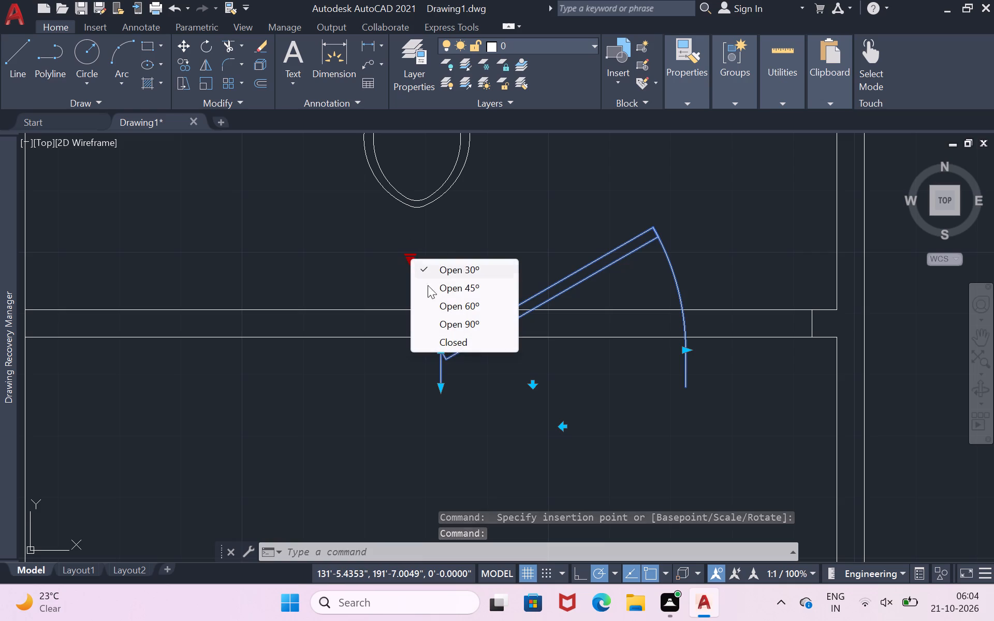
left_click(452, 322)
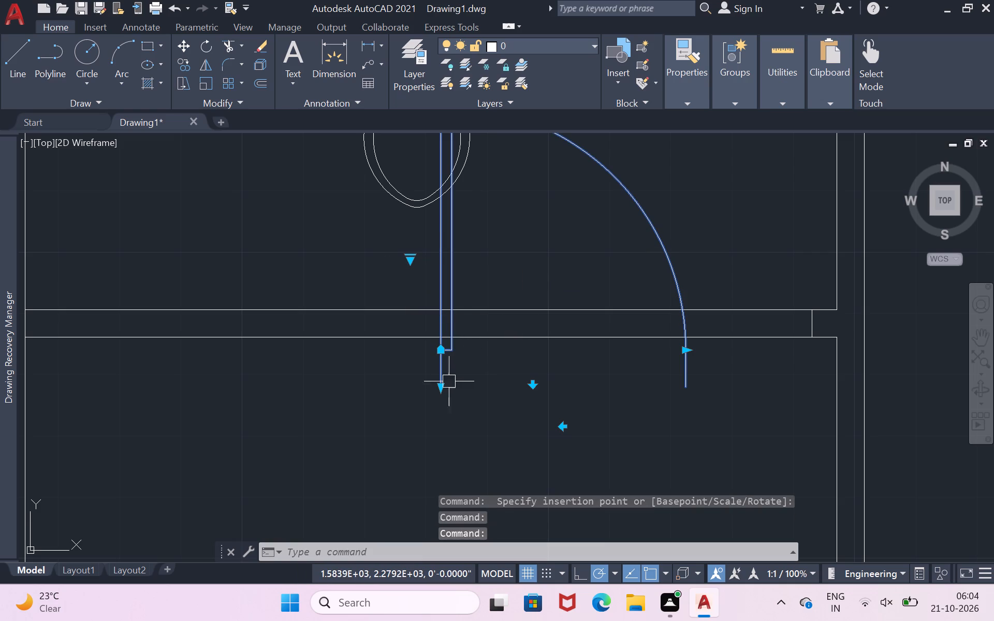
Shorten the door block's jamb lines and reduce its opening width to 2'-4".
left_click_drag(443, 391, 444, 369)
left_click(444, 369)
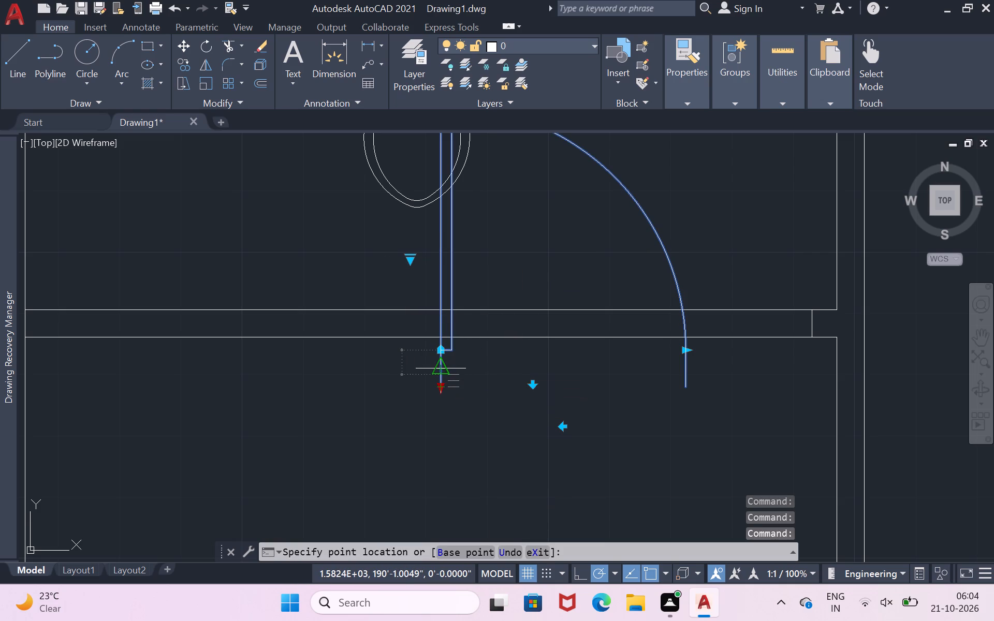
left_click_drag(689, 353, 665, 353)
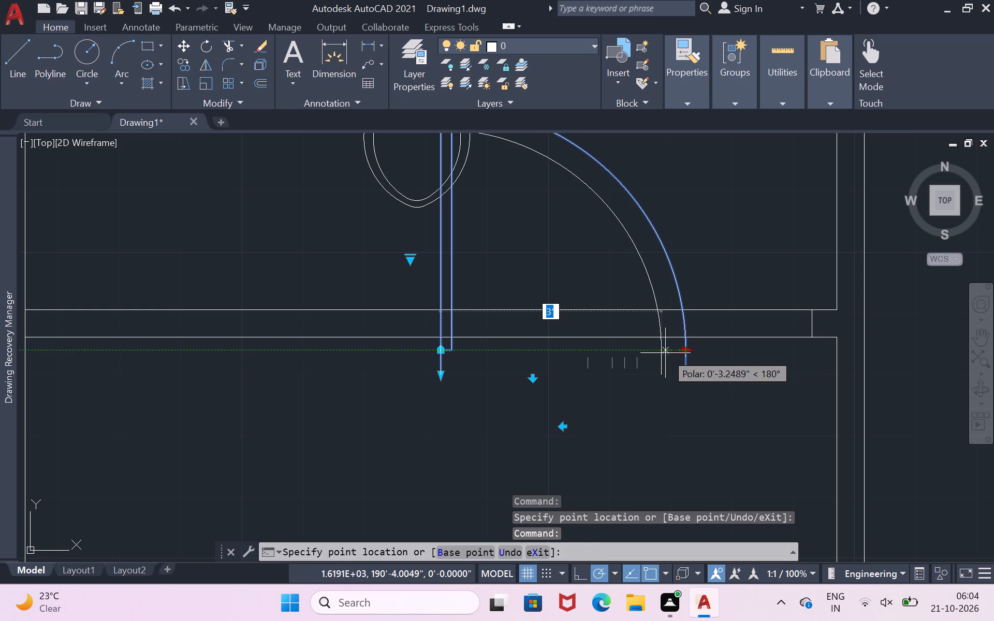
left_click_drag(665, 353, 614, 359)
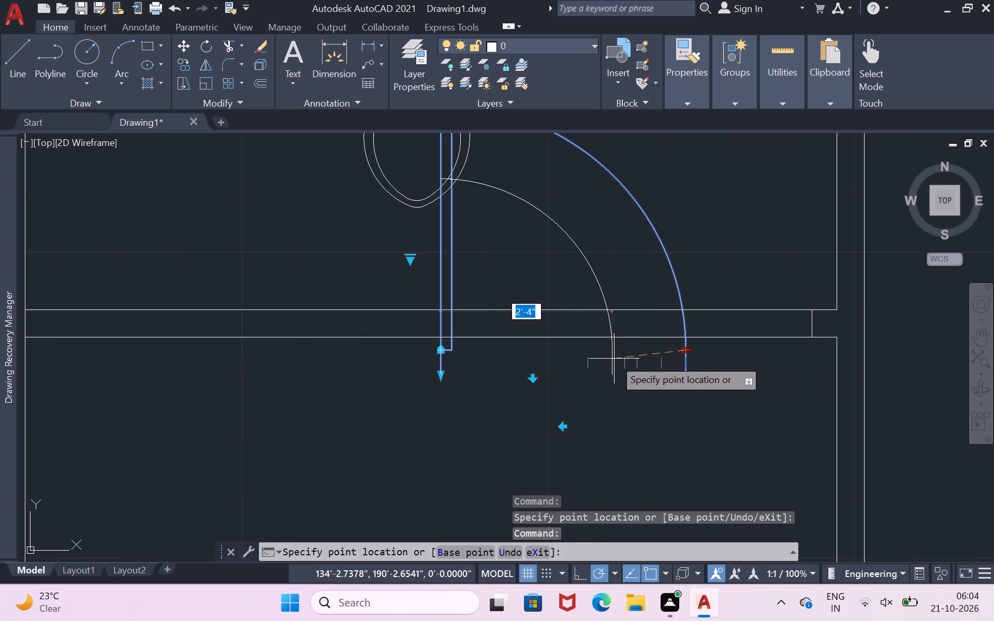
left_click(614, 359)
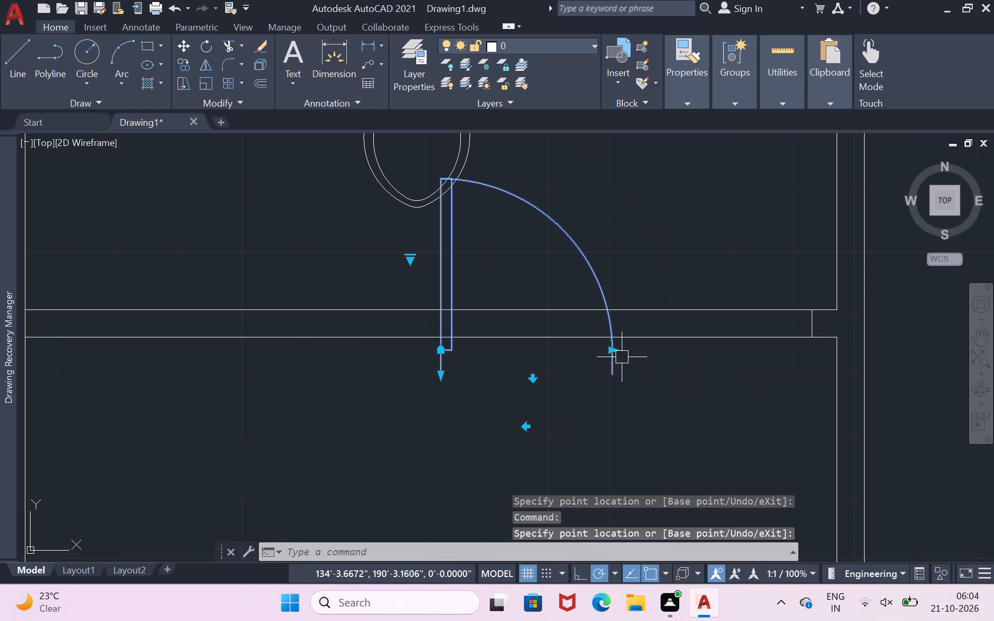
Flip the door block horizontally to bring its hinge to the side nearer the jamb line.
left_click(524, 425)
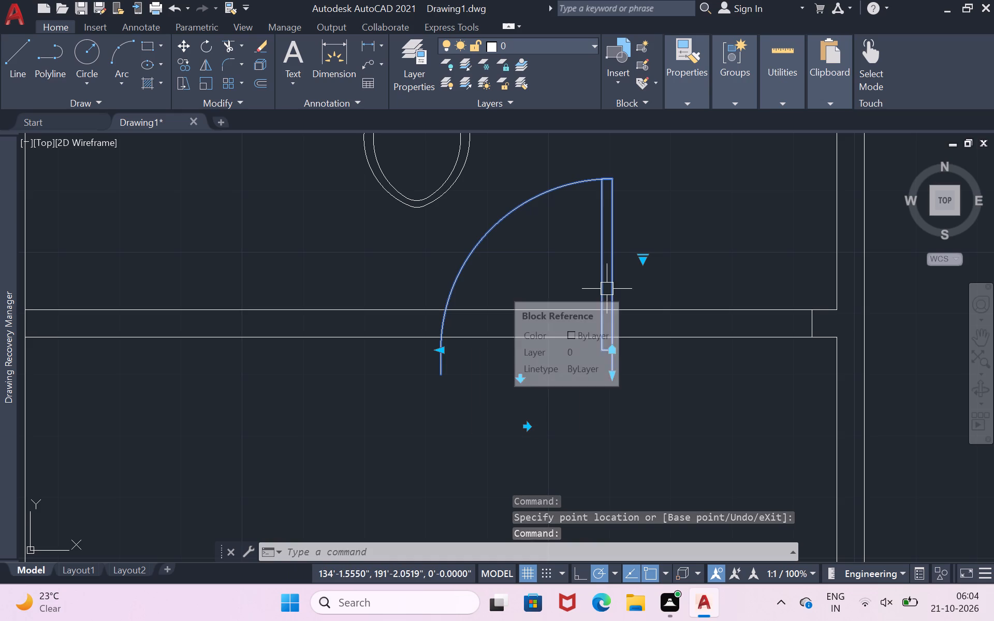
Copy the door block to three free spots in the space between the toilet room and the kitchen.
left_click(602, 252)
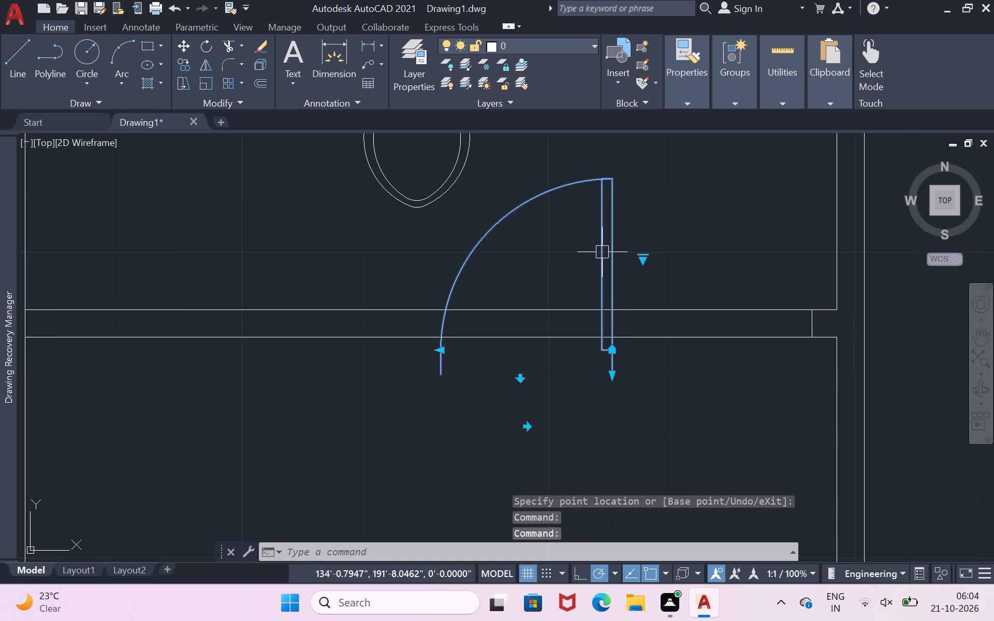
key("c")
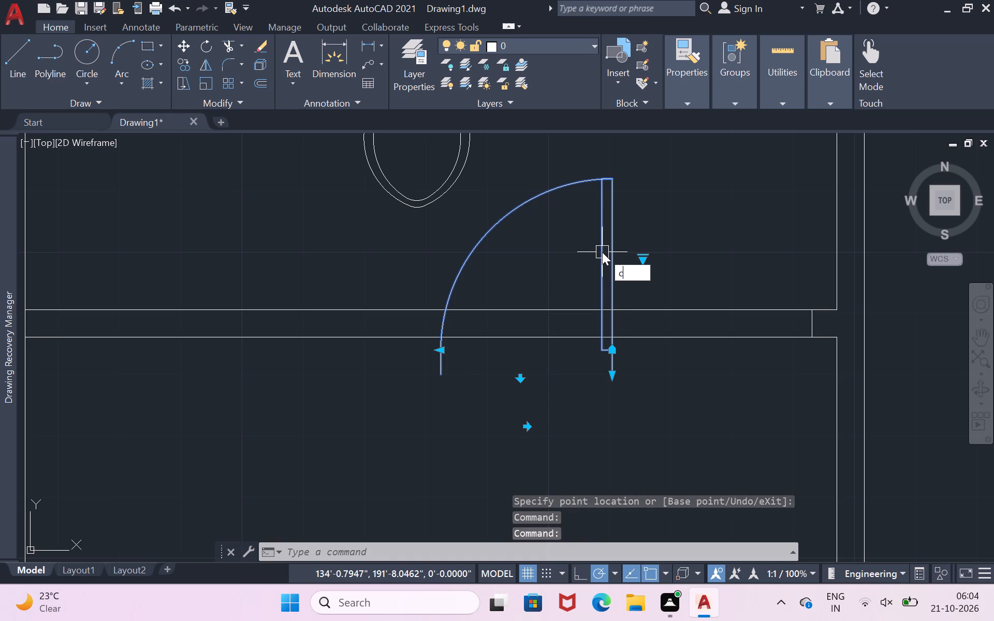
key("o")
key("Return")
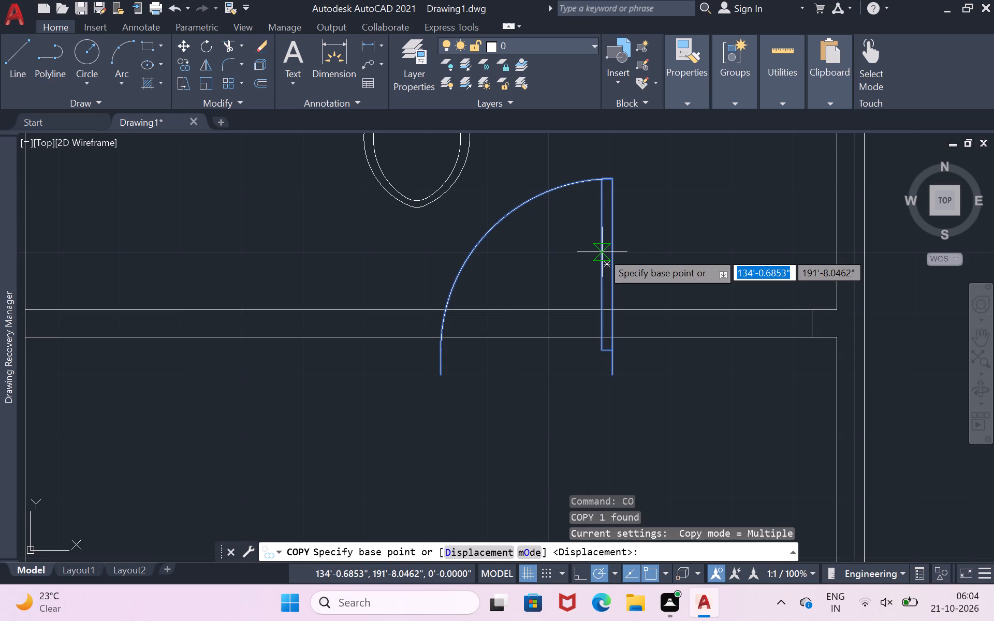
left_click(602, 252)
left_click(238, 455)
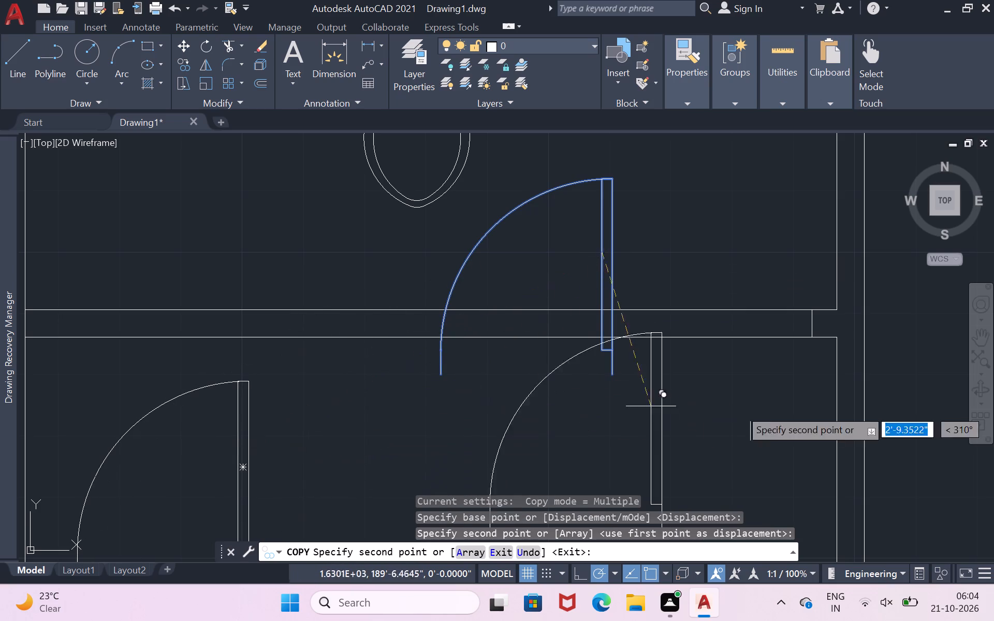
scroll(900, 440, "down", 1)
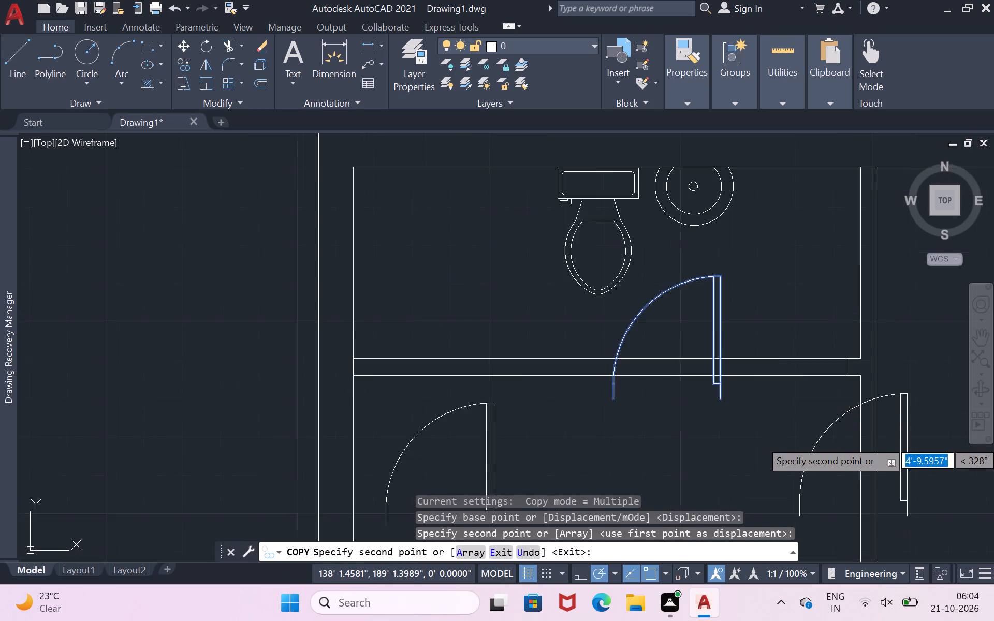
scroll(900, 440, "down", 2)
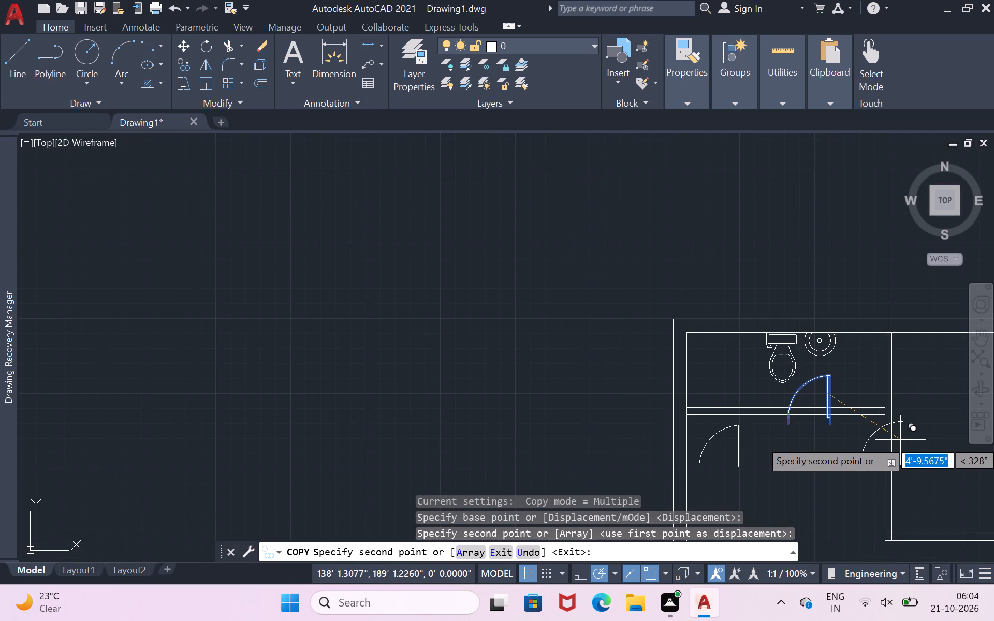
scroll(900, 440, "down", 1)
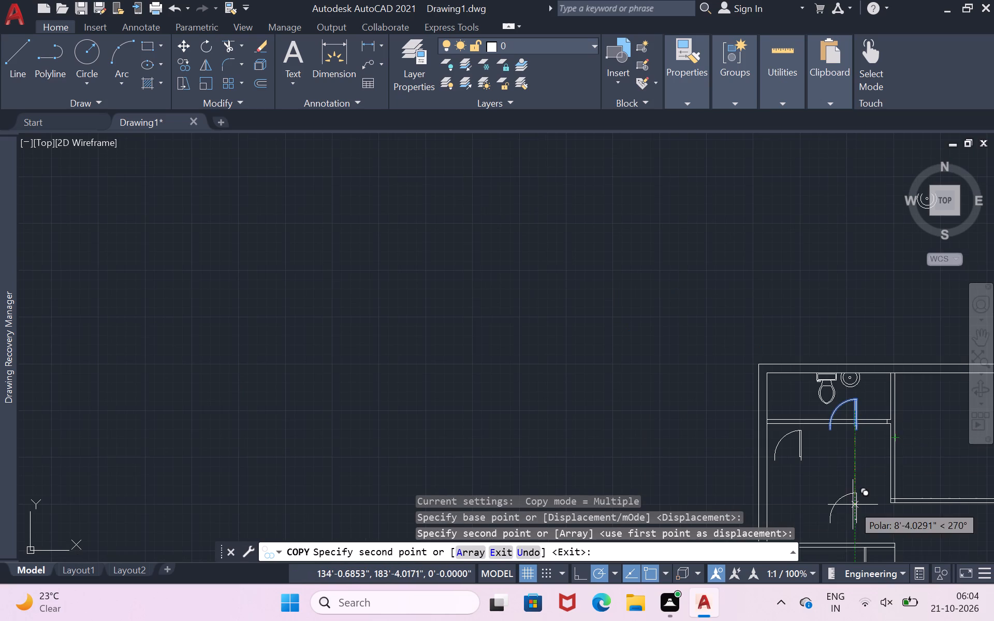
left_click(853, 505)
left_click(816, 523)
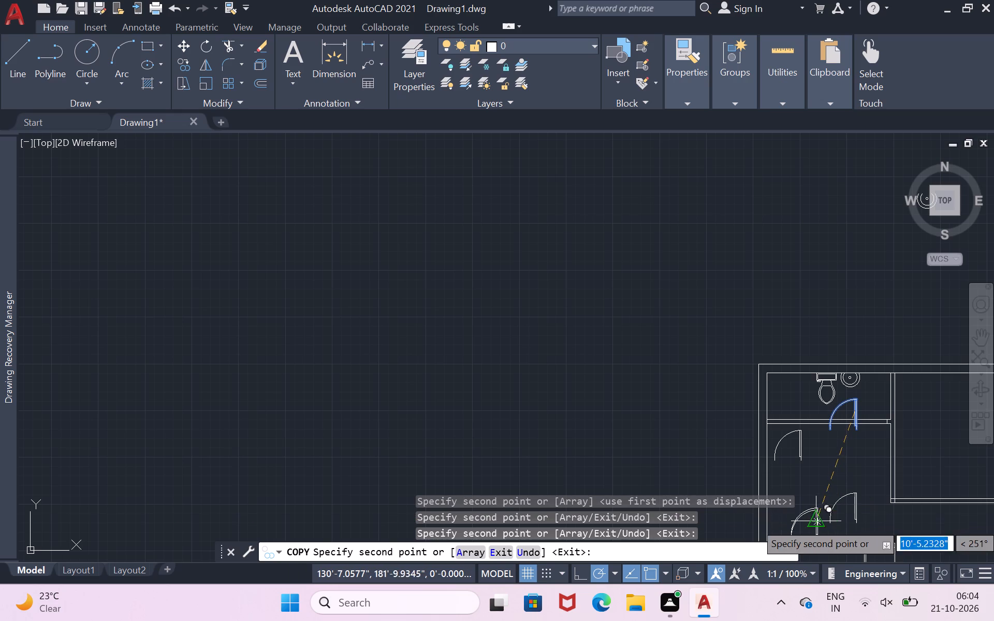
left_click(975, 341)
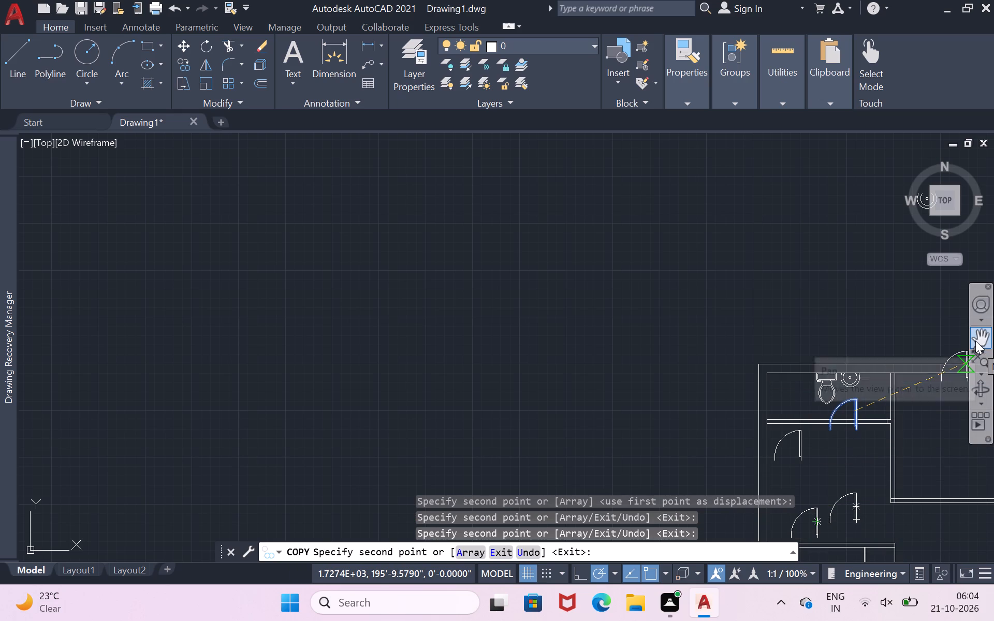
left_click_drag(899, 447, 520, 338)
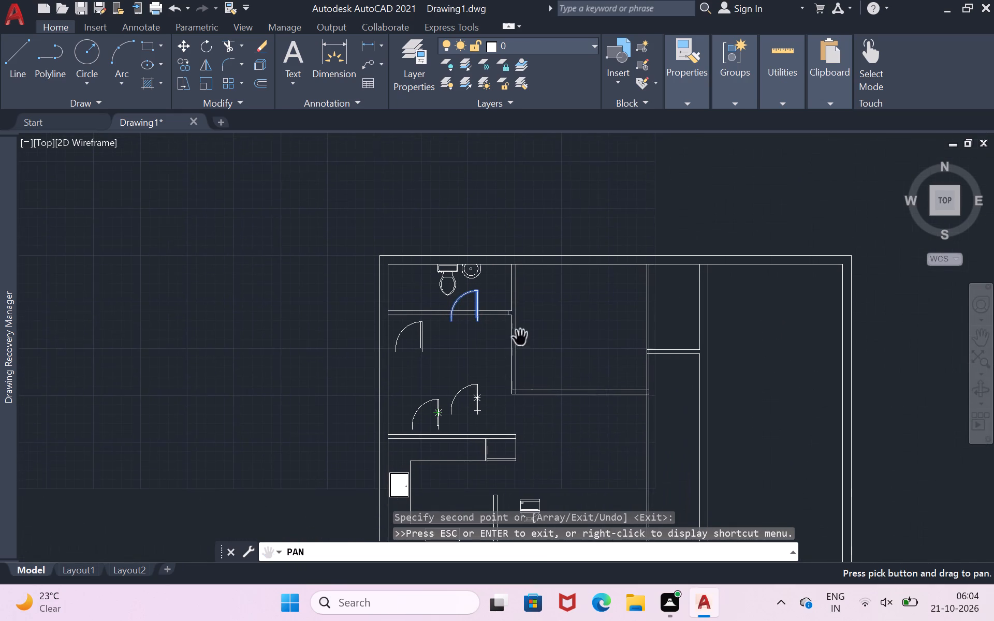
scroll(448, 319, "up", 4)
left_click_drag(527, 266, 331, 376)
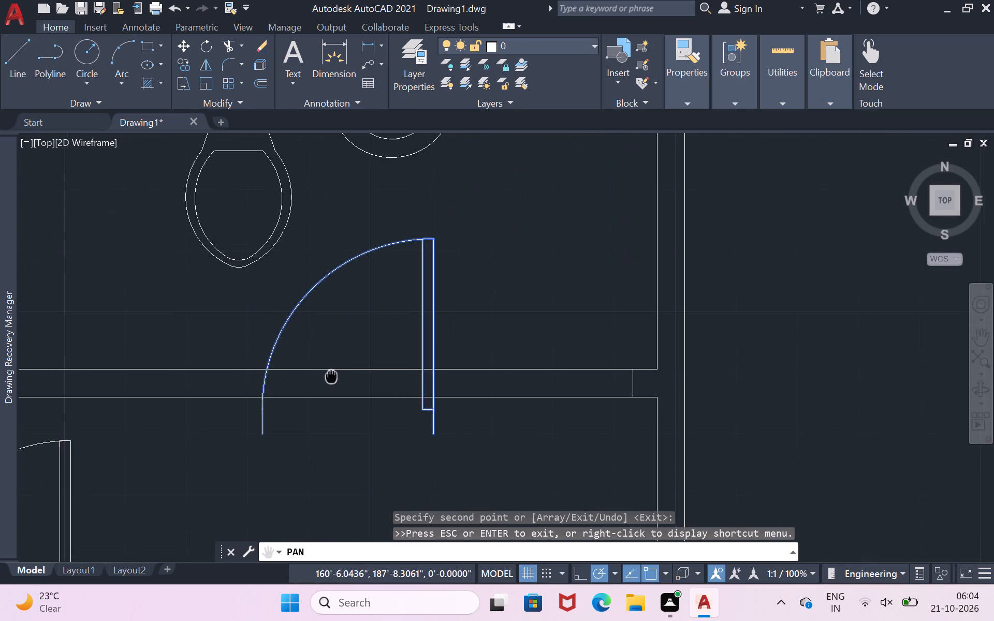
left_click_drag(331, 376, 314, 382)
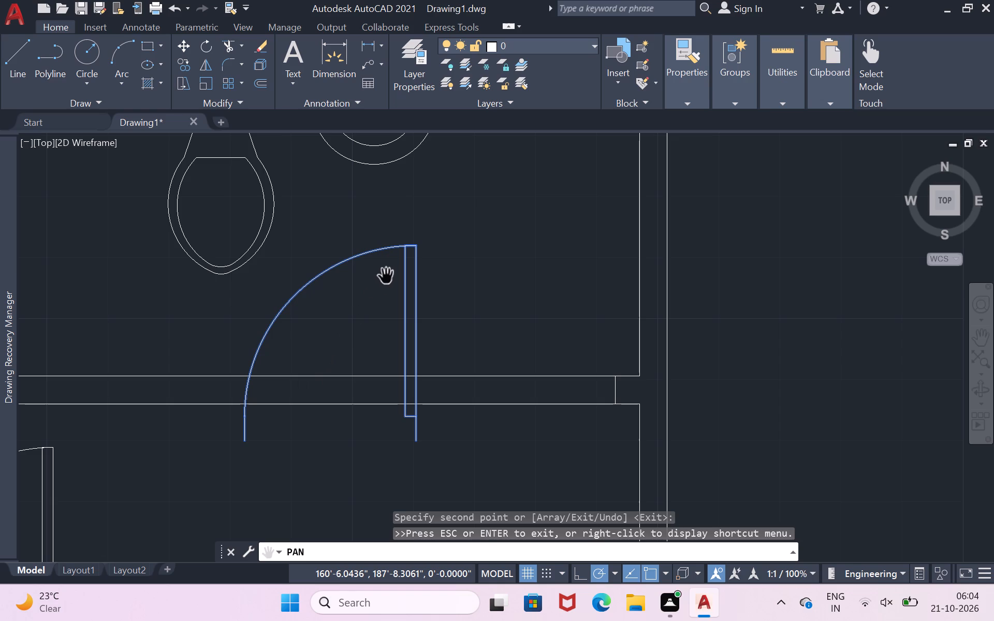
key("Return")
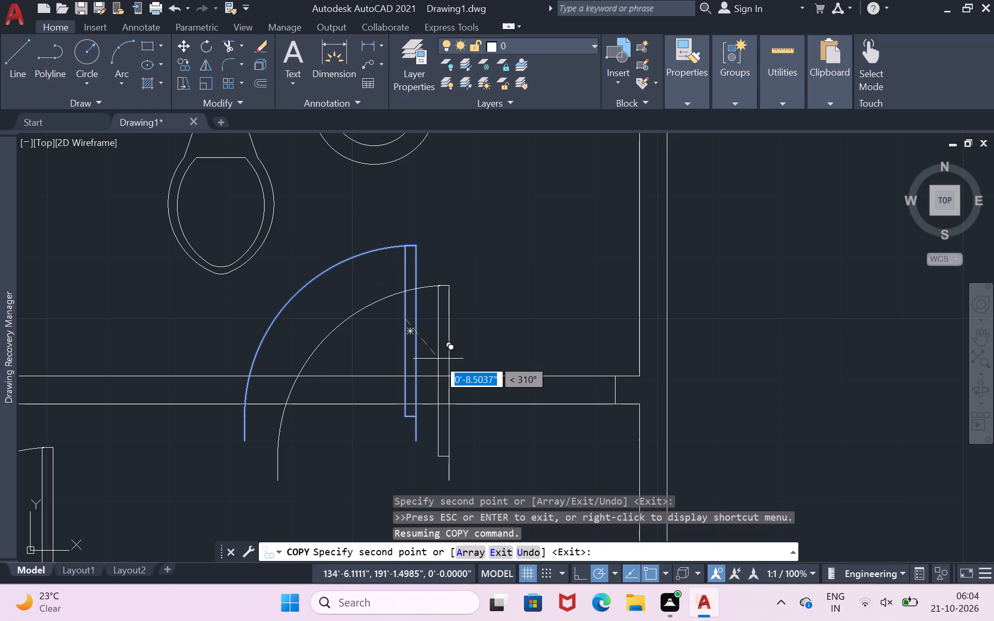
scroll(443, 358, "up", 1)
key("Escape")
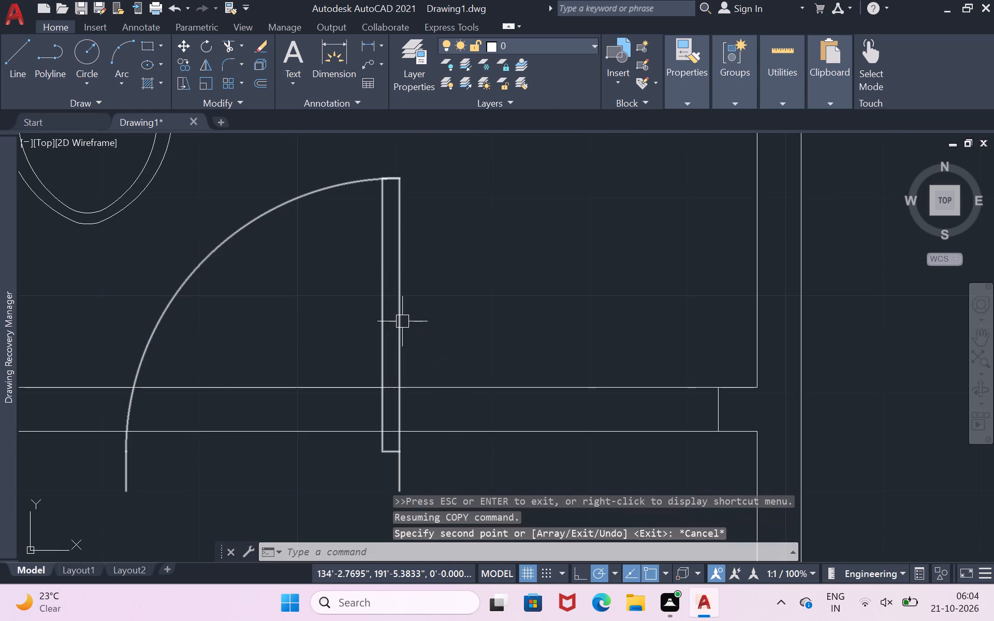
Move the original door block beside the short jamb line at the end of the toilet room's bottom partition.
left_click(402, 321)
key("m")
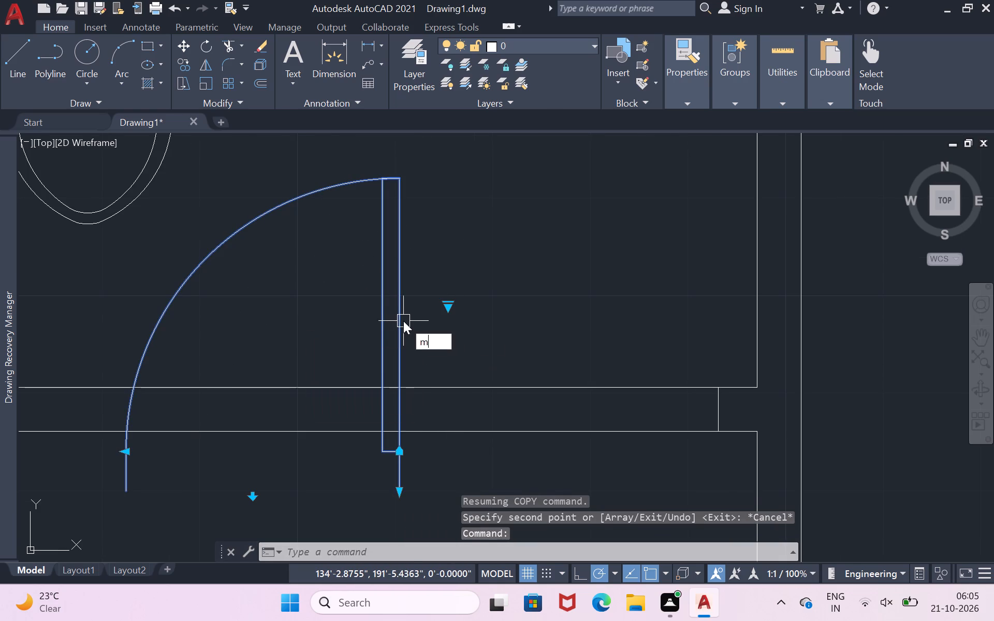
key("Return")
left_click(403, 321)
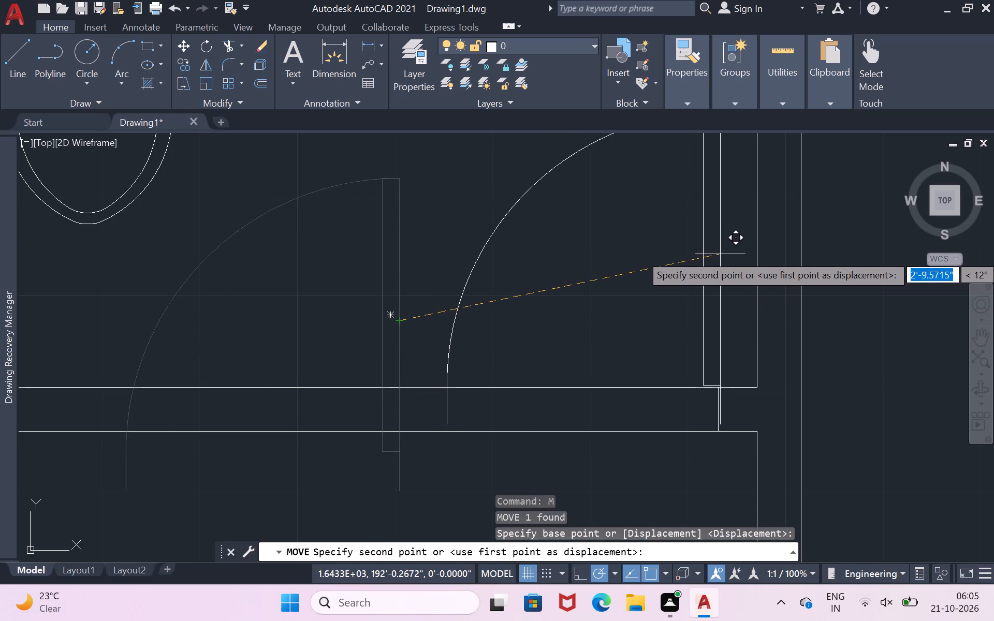
scroll(720, 254, "up", 2)
scroll(720, 254, "down", 3)
scroll(709, 313, "up", 2)
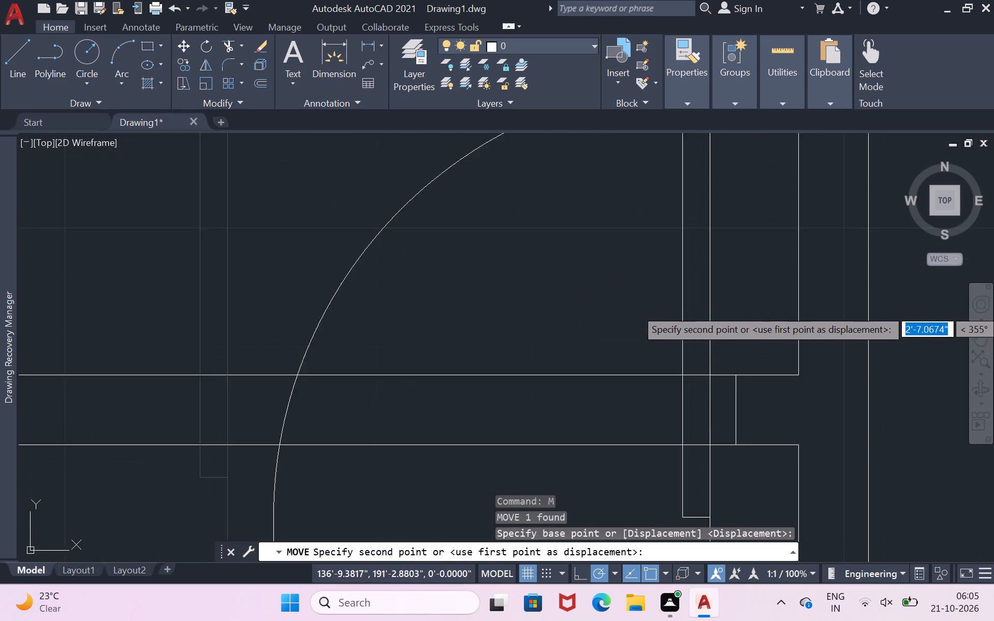
scroll(710, 308, "up", 1)
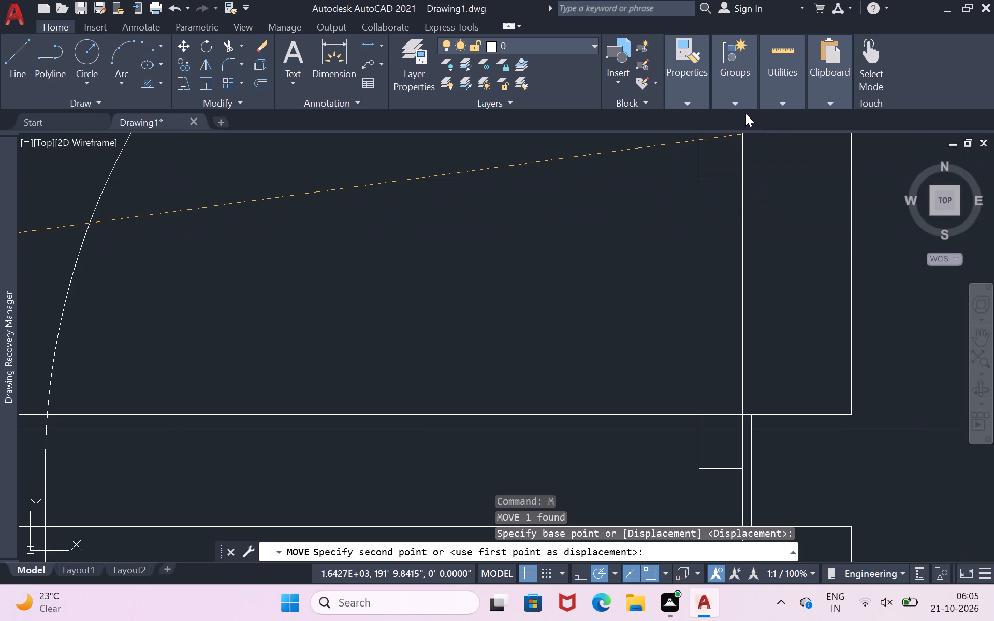
scroll(767, 276, "down", 2)
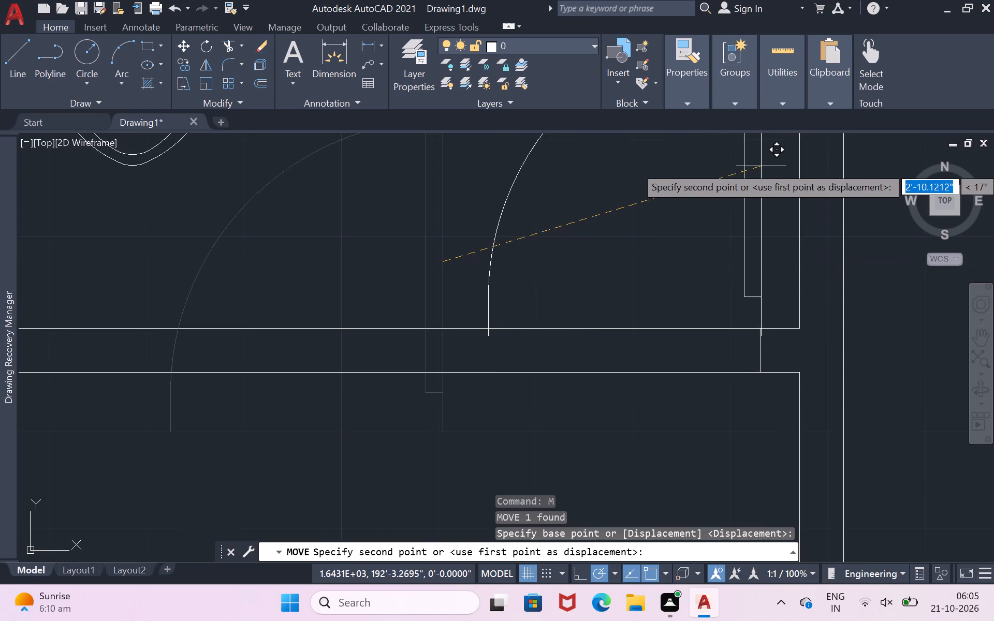
scroll(755, 184, "up", 1)
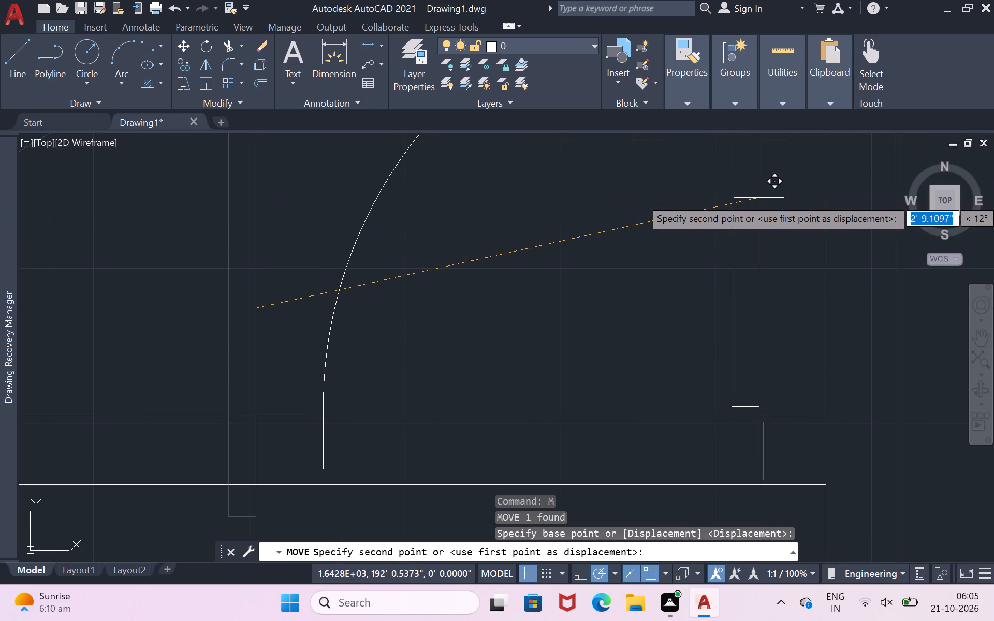
scroll(764, 204, "up", 1)
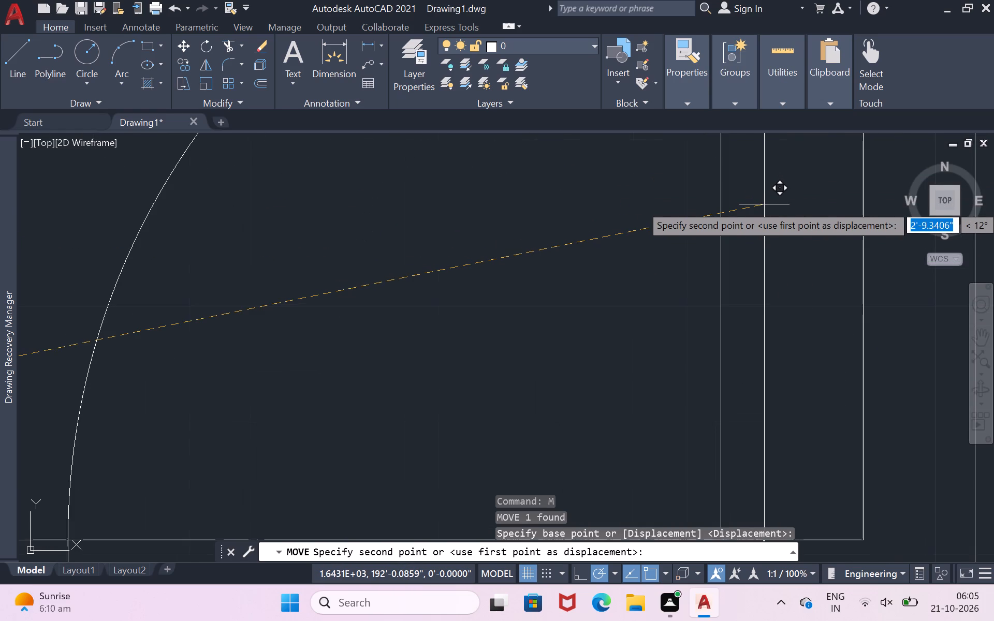
scroll(764, 204, "down", 2)
scroll(769, 267, "up", 2)
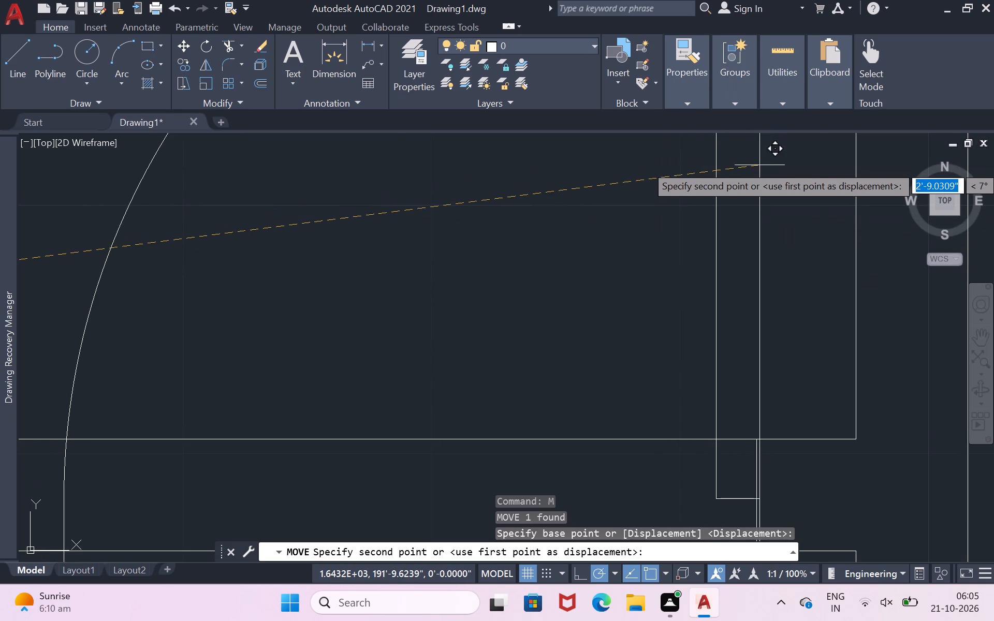
scroll(759, 165, "down", 3)
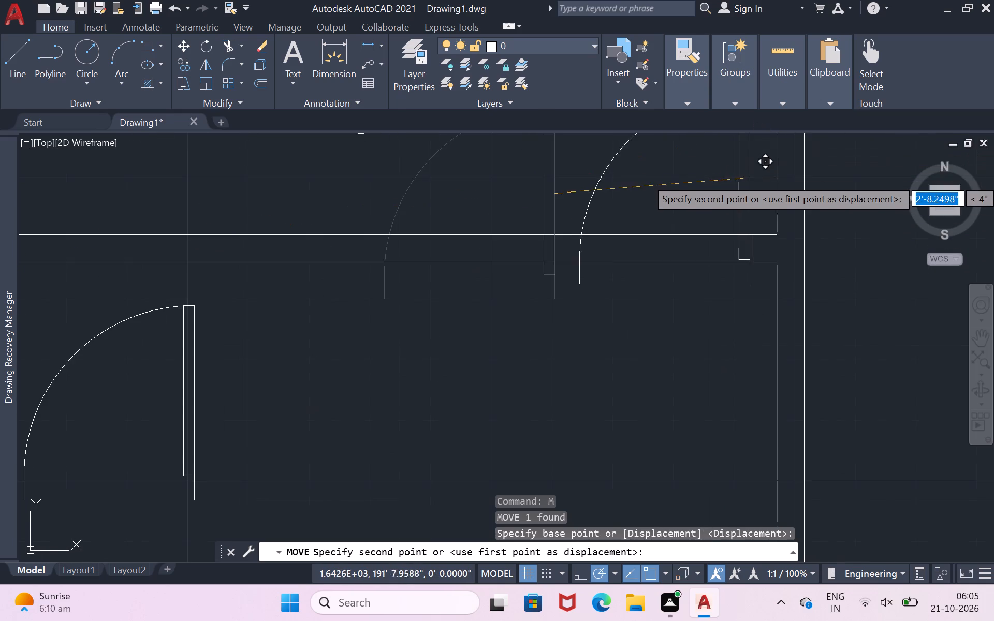
scroll(750, 140, "up", 3)
scroll(750, 140, "down", 2)
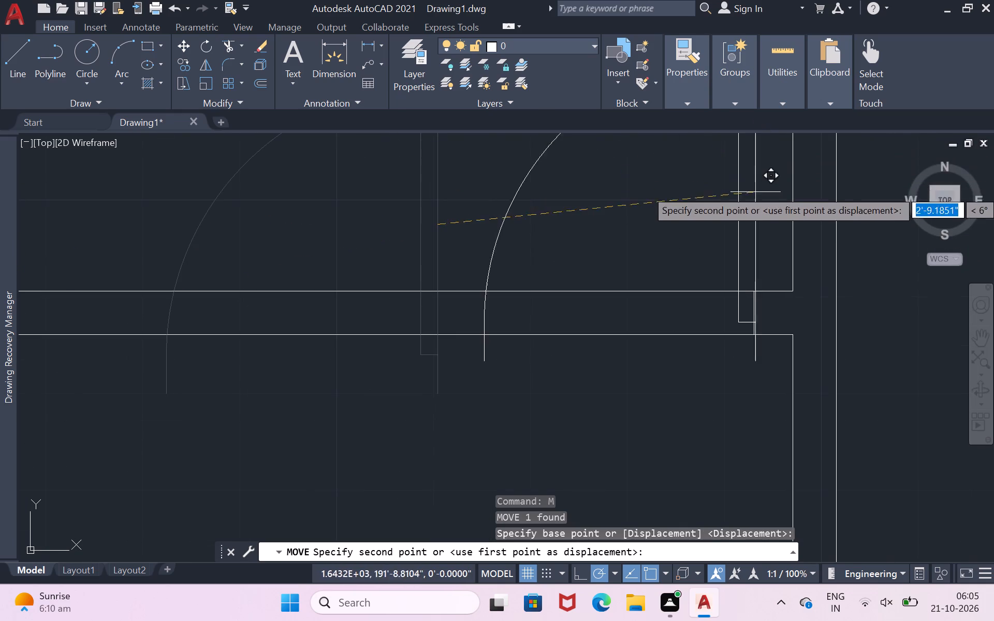
left_click(752, 153)
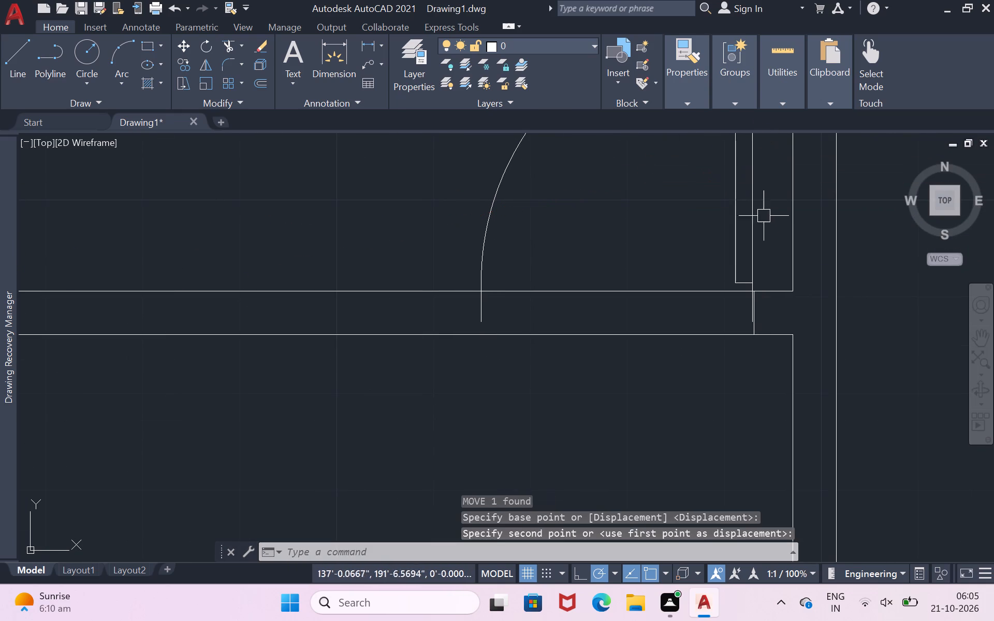
Nudge the toilet door down in two moves until the bottom of its leaf meets the partition's upper line.
scroll(766, 233, "up", 3)
scroll(709, 438, "down", 1)
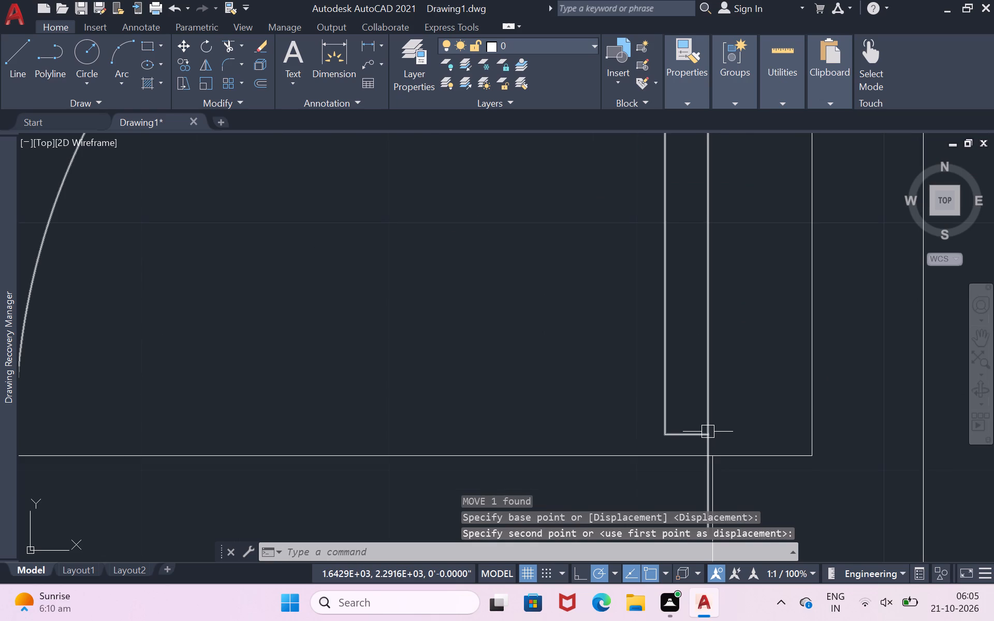
left_click(708, 432)
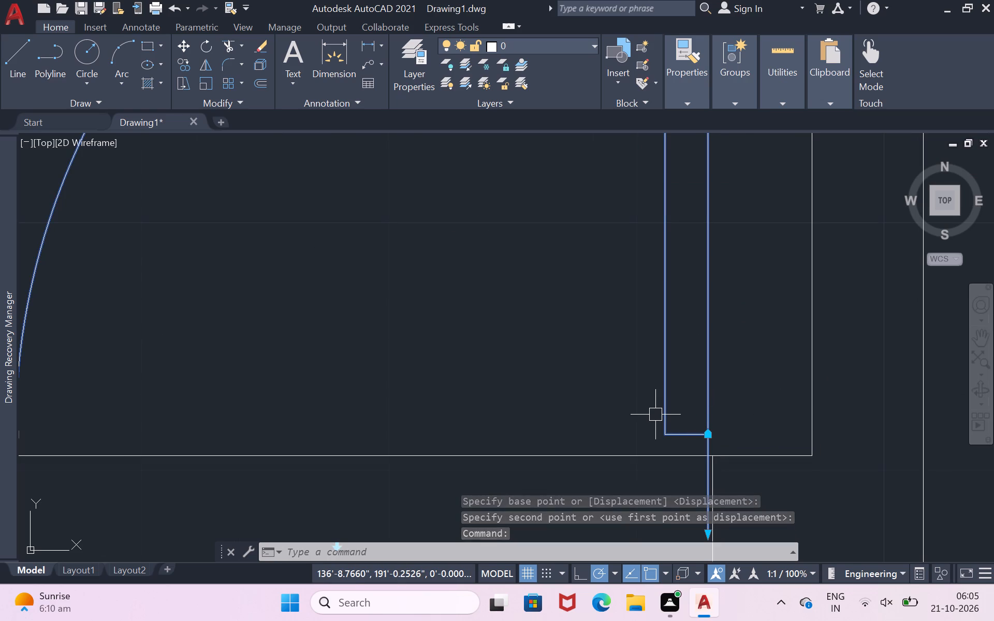
key("m")
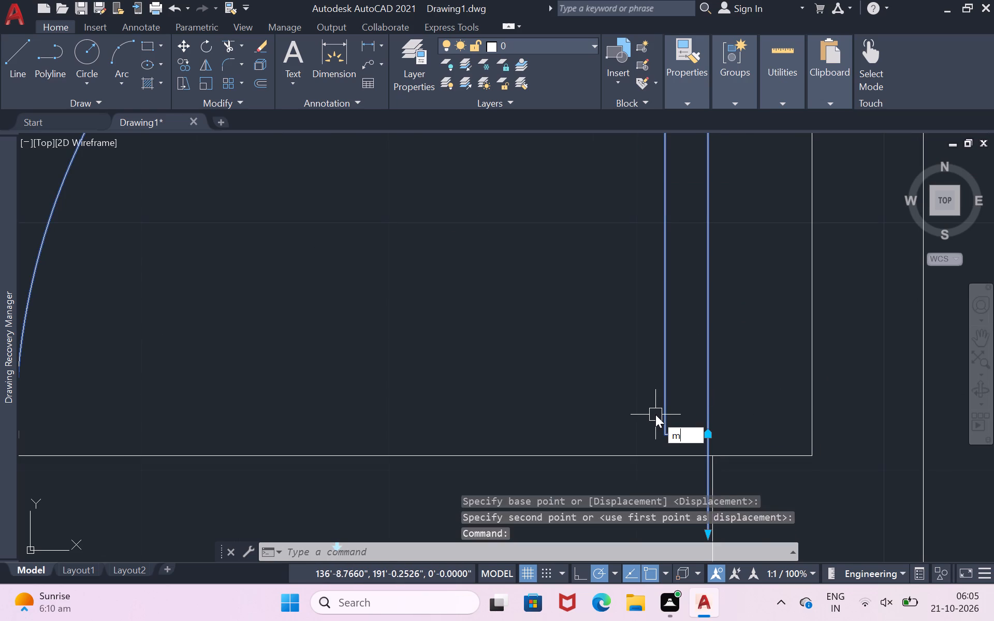
key("Return")
left_click(655, 415)
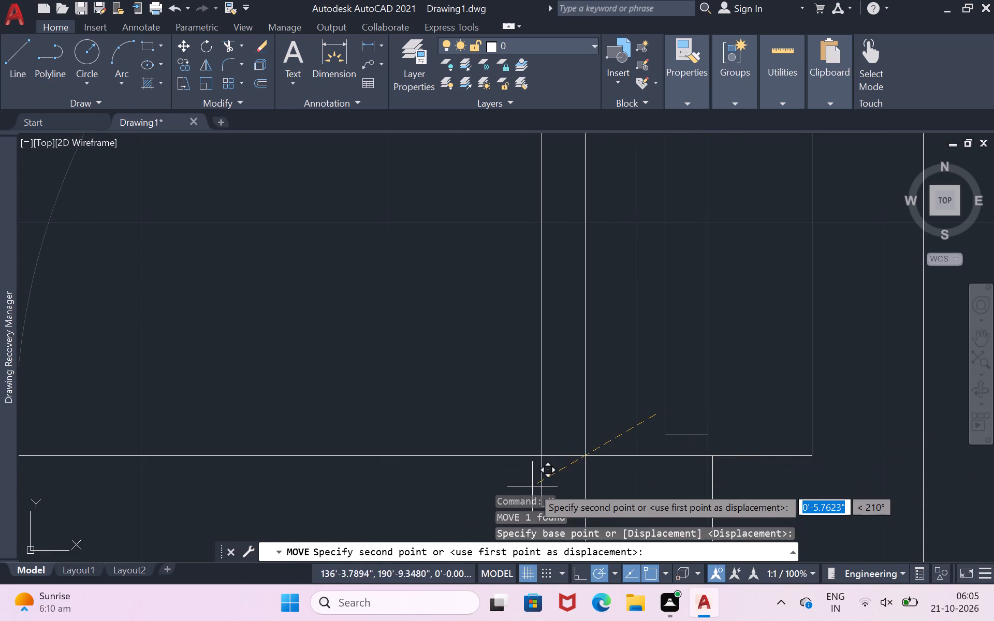
left_click(655, 440)
scroll(672, 471, "up", 4)
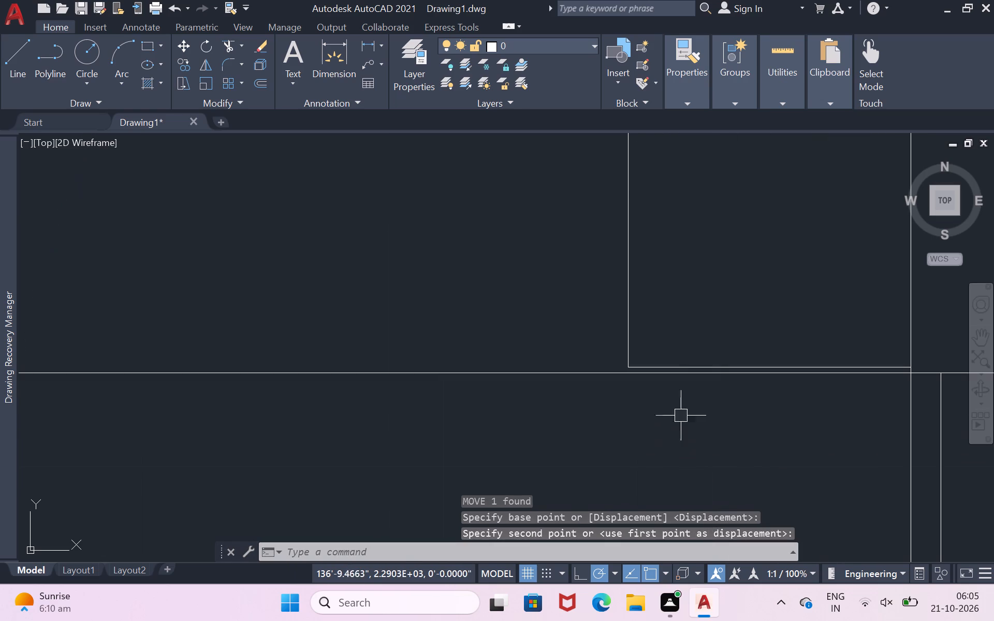
left_click(692, 367)
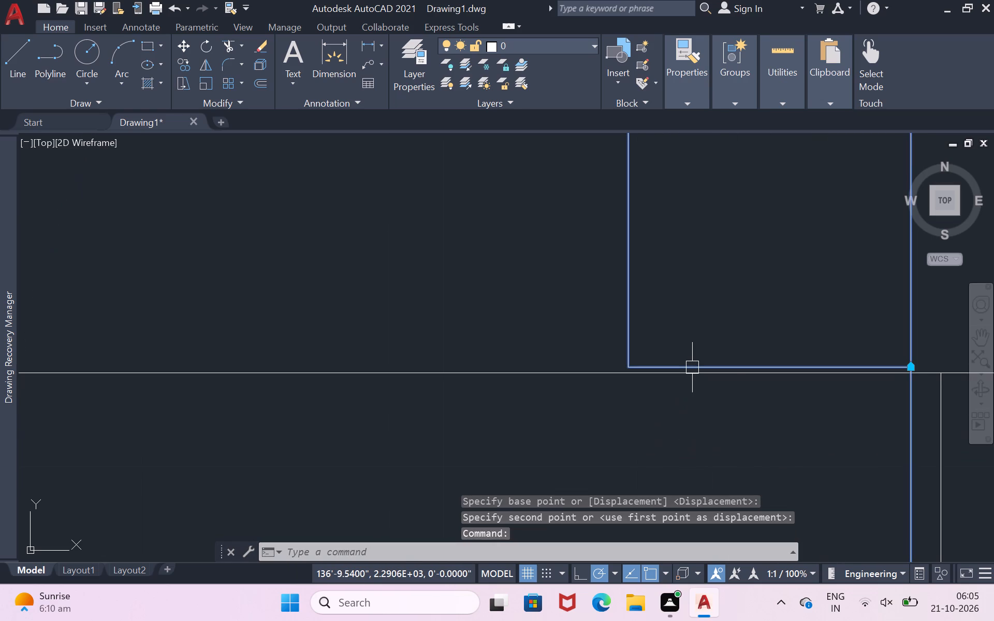
key("m")
key("Return")
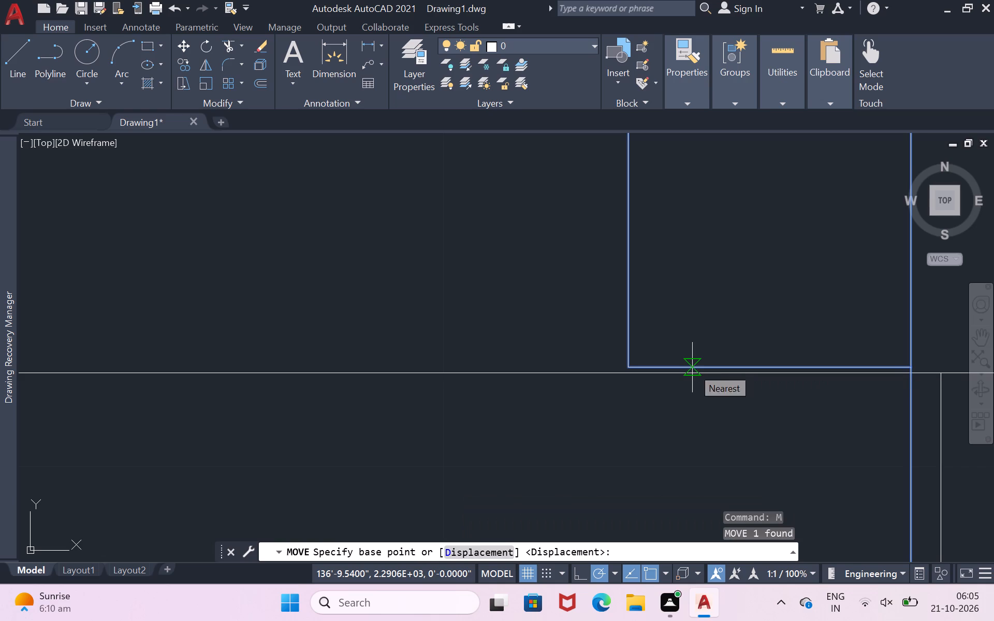
left_click(692, 367)
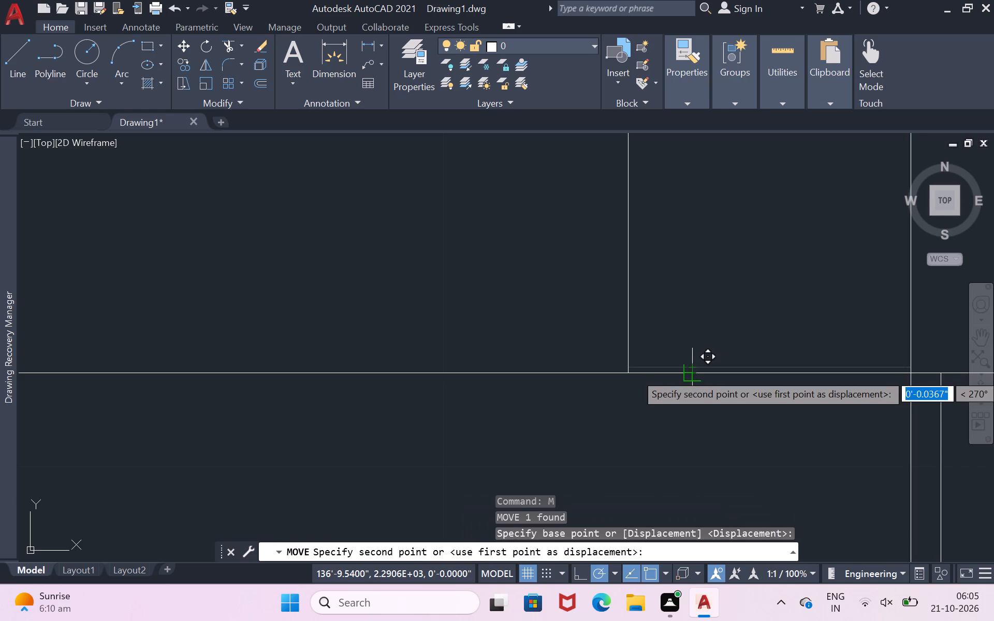
left_click(693, 373)
scroll(730, 253, "down", 3)
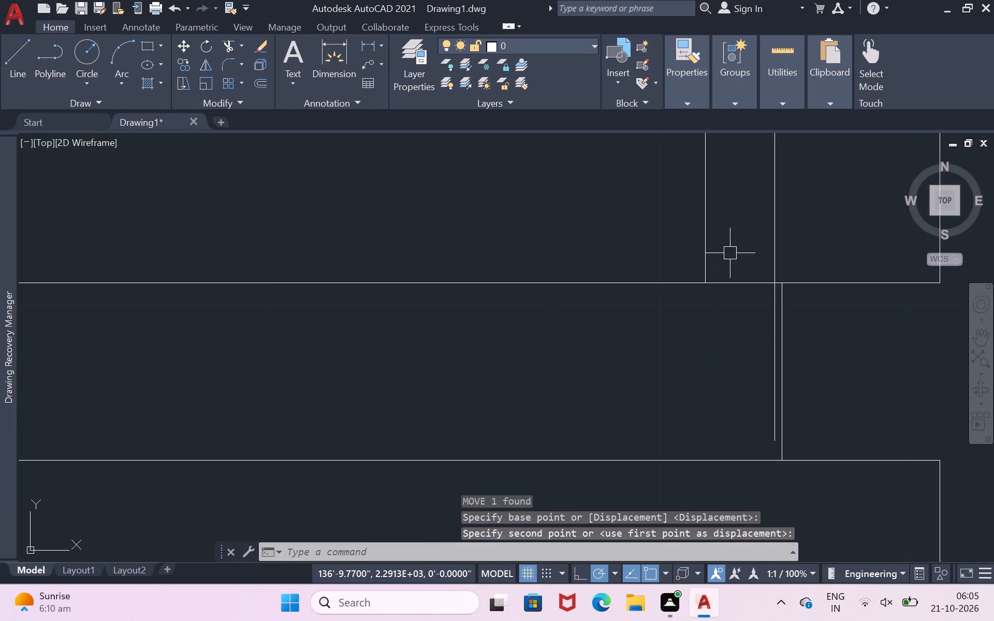
scroll(552, 304, "down", 2)
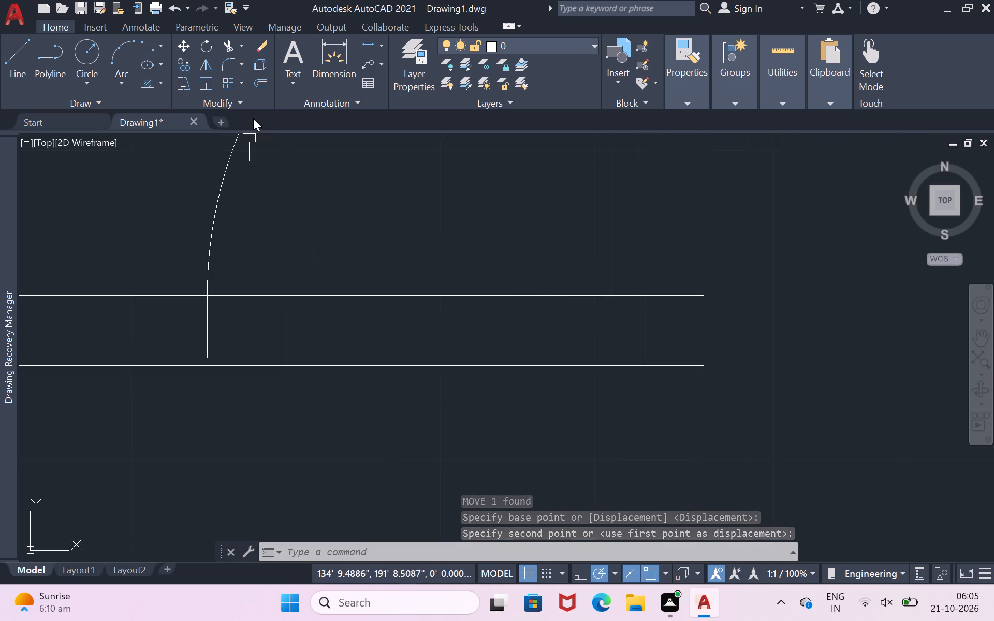
Draw a line about 0.5" long from the arc-side end of the toilet door down to the partition's lower line.
left_click(21, 80)
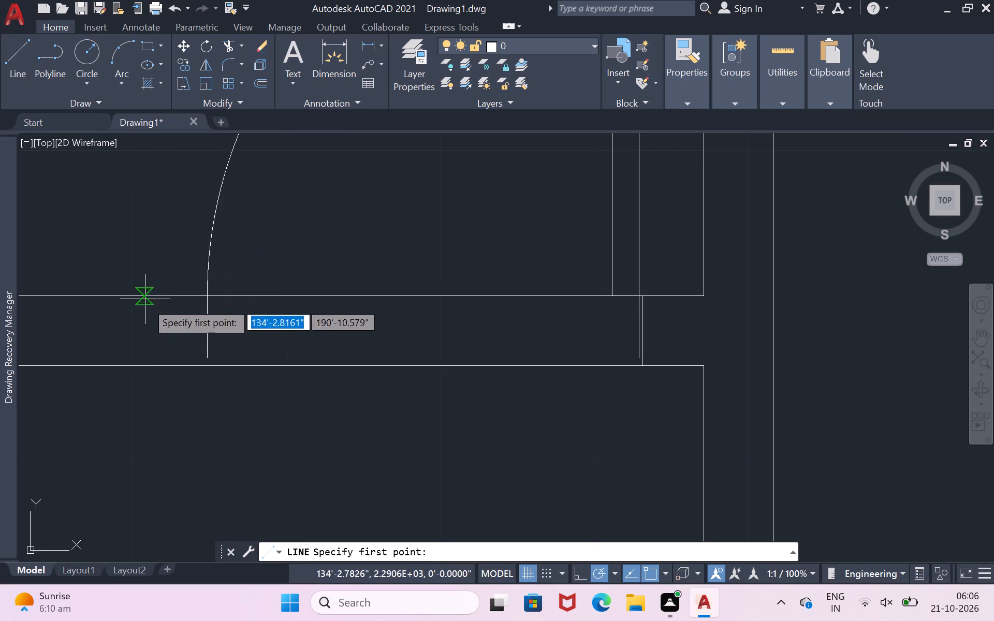
scroll(201, 365, "up", 3)
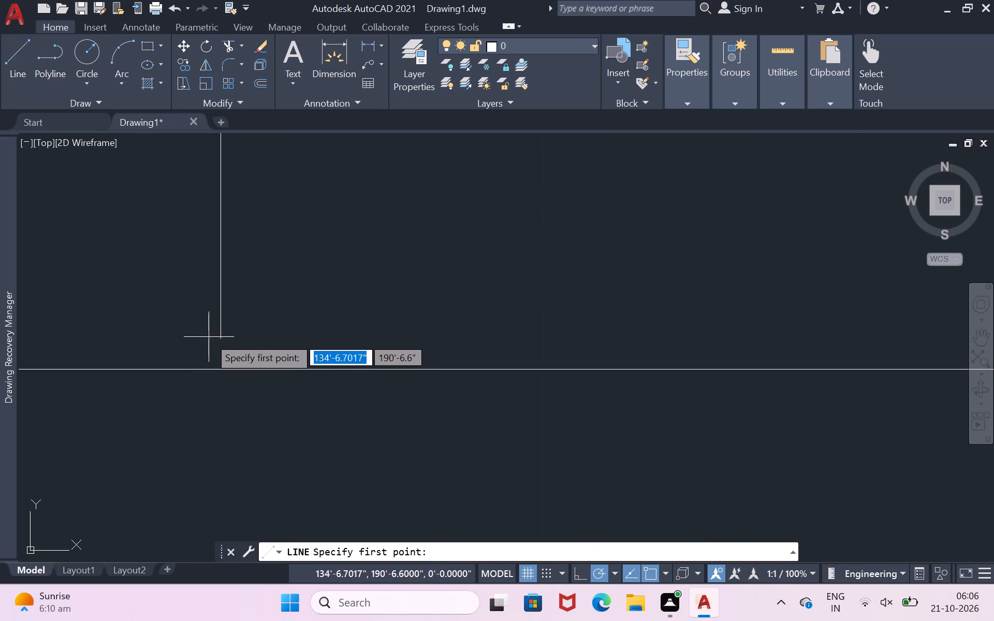
left_click(220, 341)
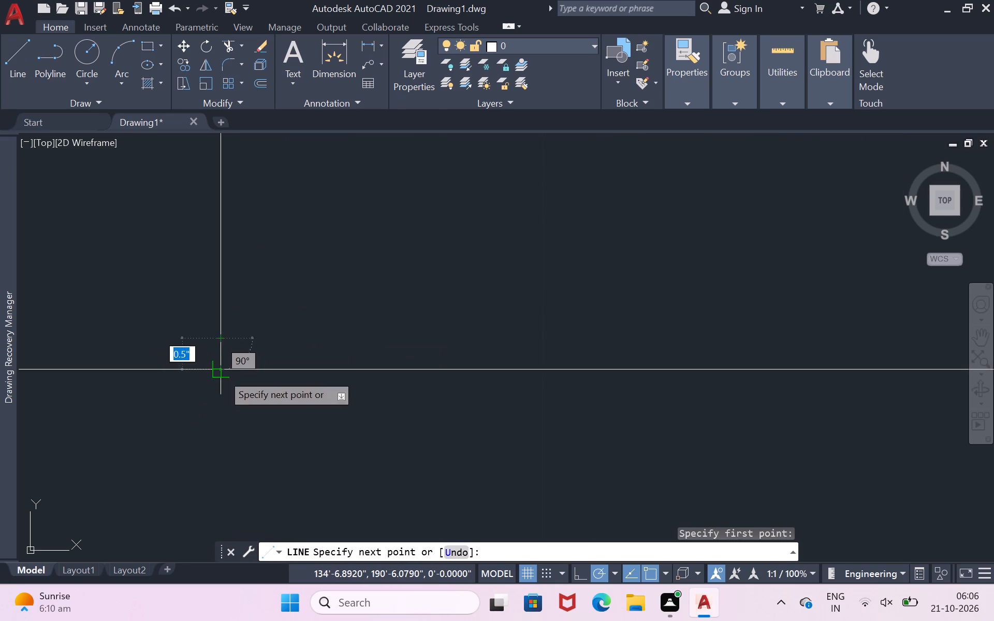
left_click(224, 378)
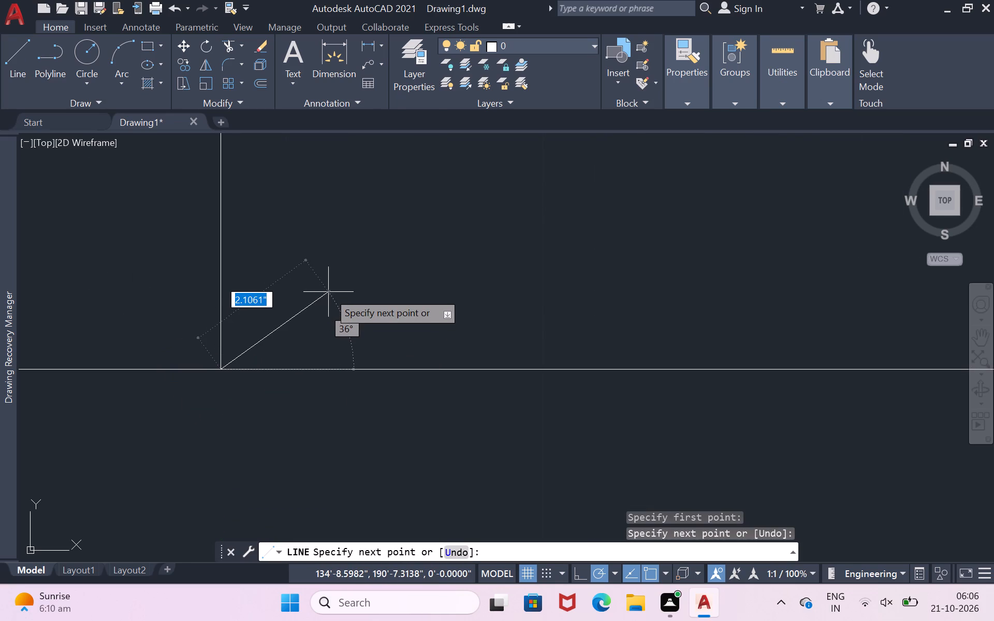
key("Return")
Draw a short vertical line from the bottom end of the toilet door's leaf-side jamb to the partition's lower line.
scroll(328, 292, "down", 4)
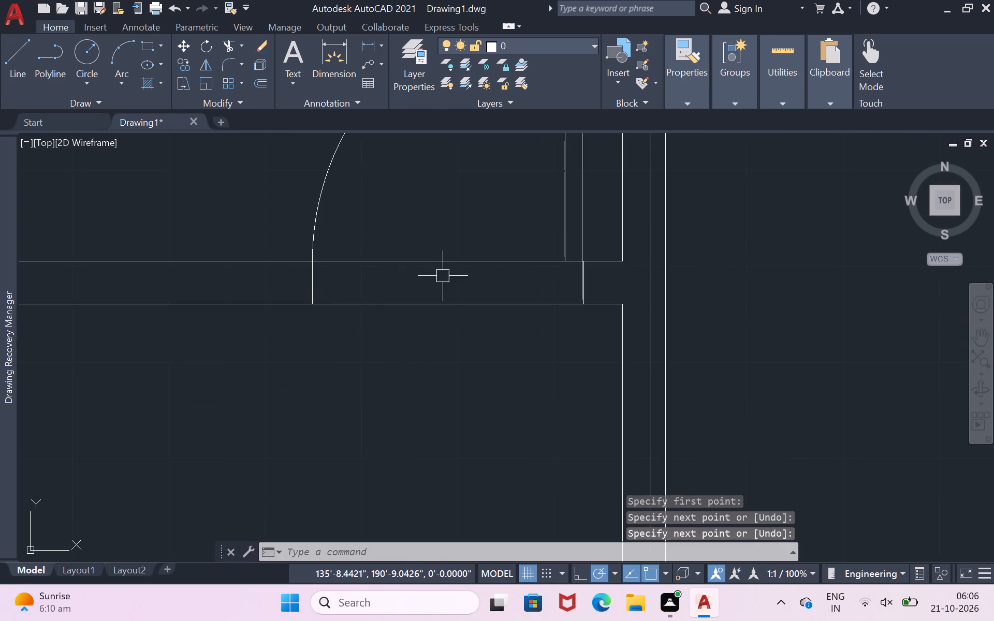
scroll(586, 290, "up", 2)
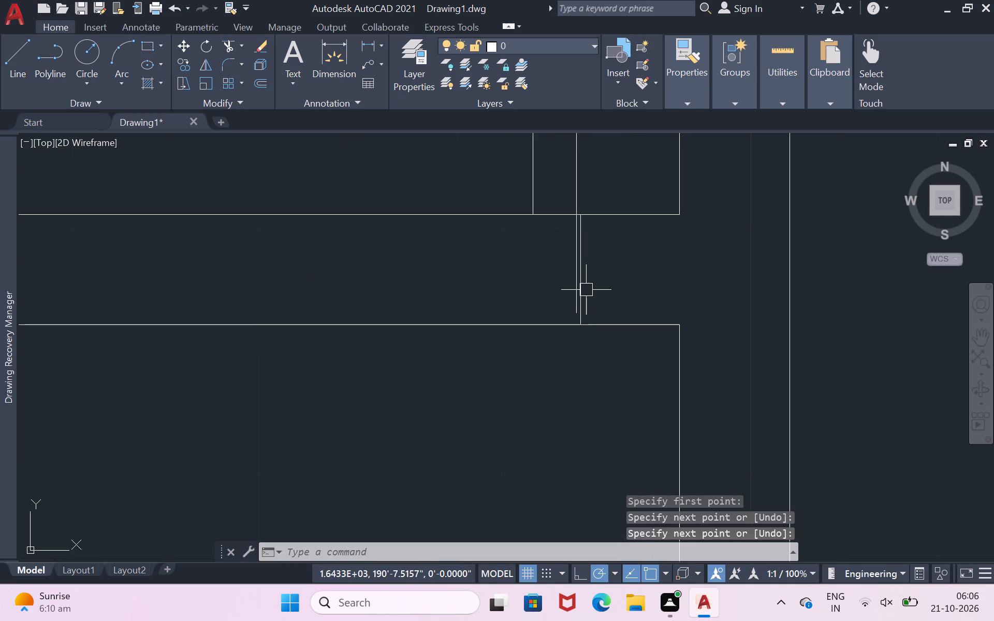
scroll(581, 333, "up", 3)
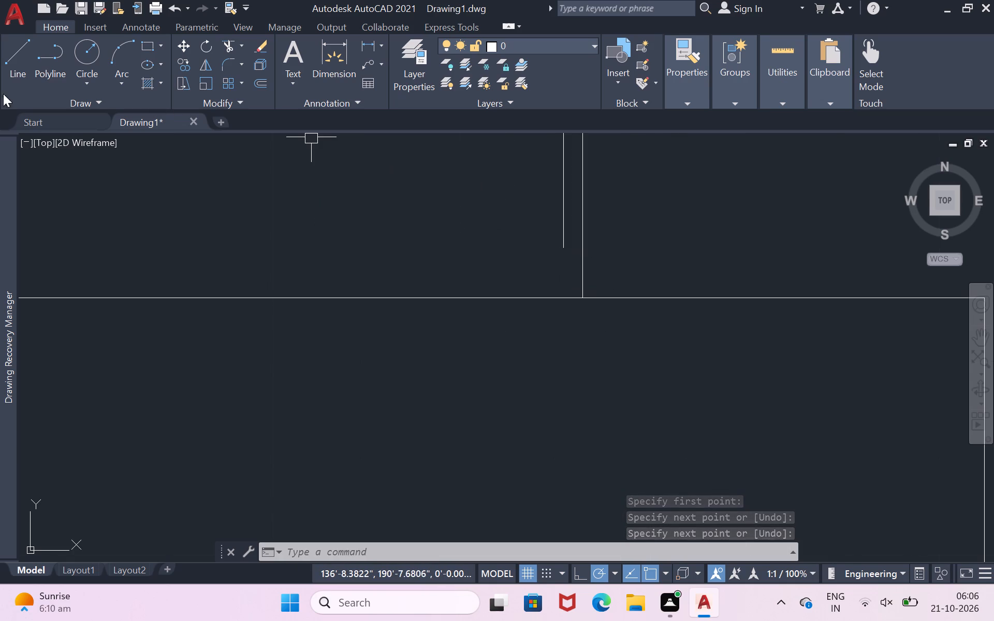
left_click(6, 60)
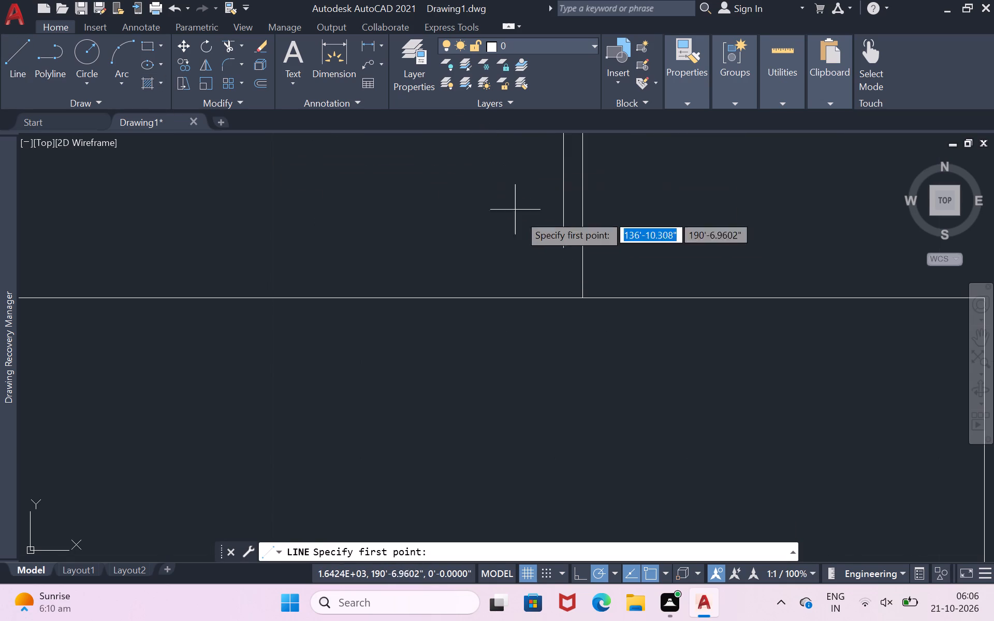
left_click(564, 244)
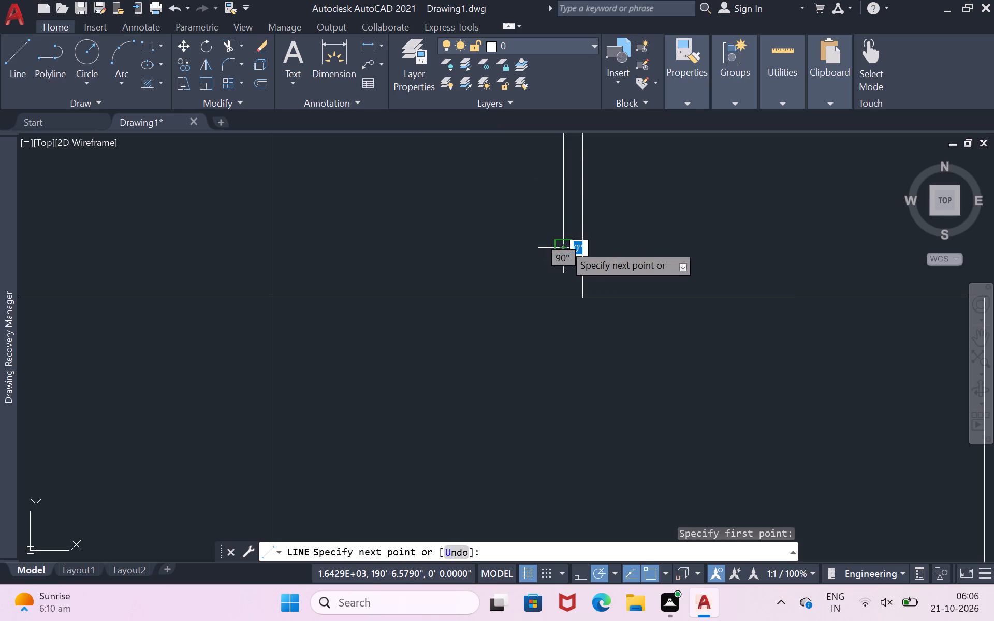
left_click(568, 304)
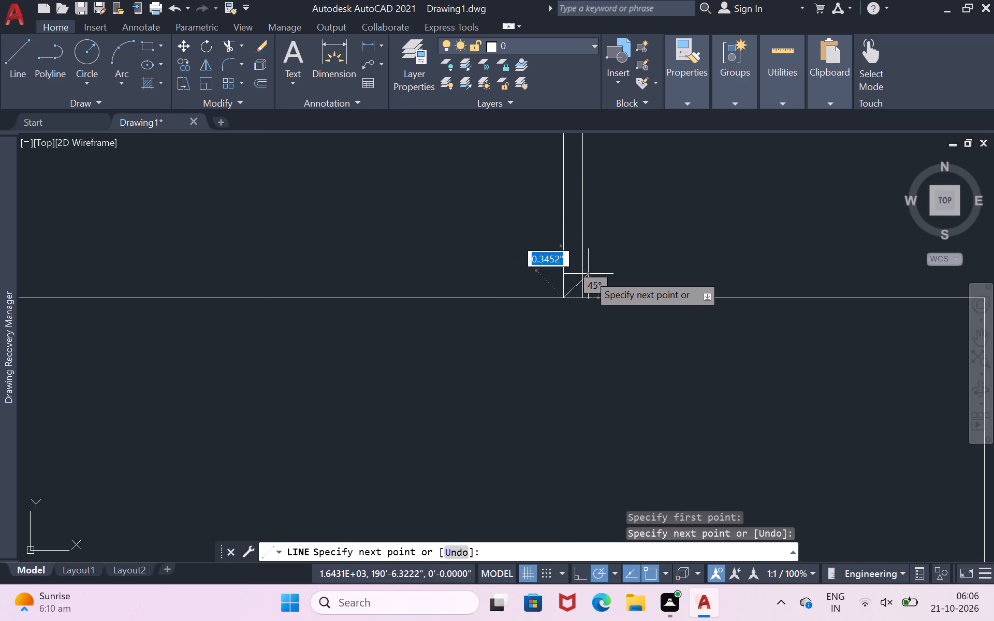
key("Return")
Delete the old short jamb line standing just beside the toilet door's leaf-side jamb within the partition.
scroll(588, 272, "down", 5)
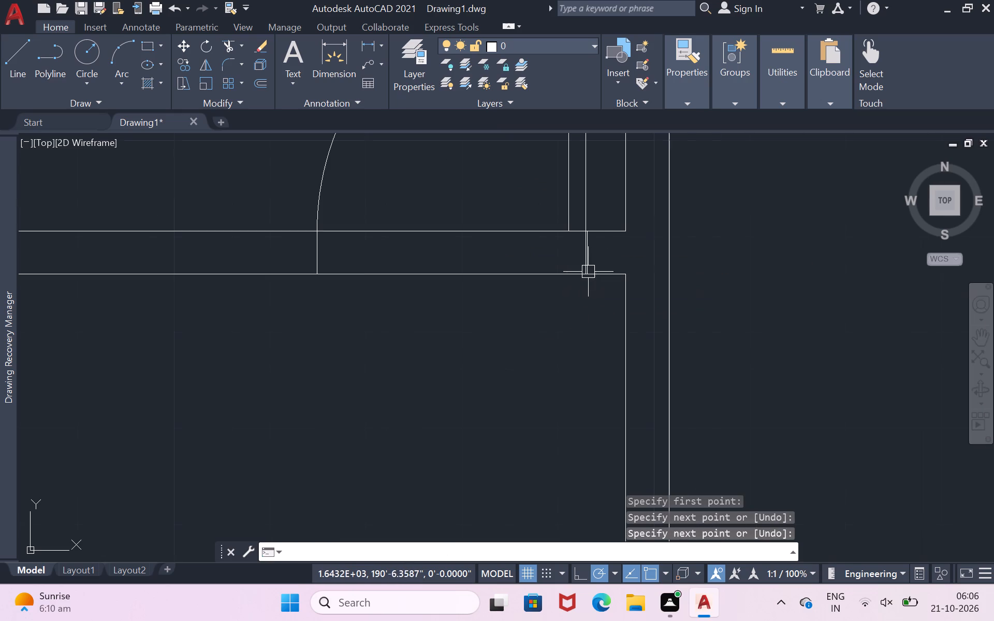
scroll(589, 214, "up", 4)
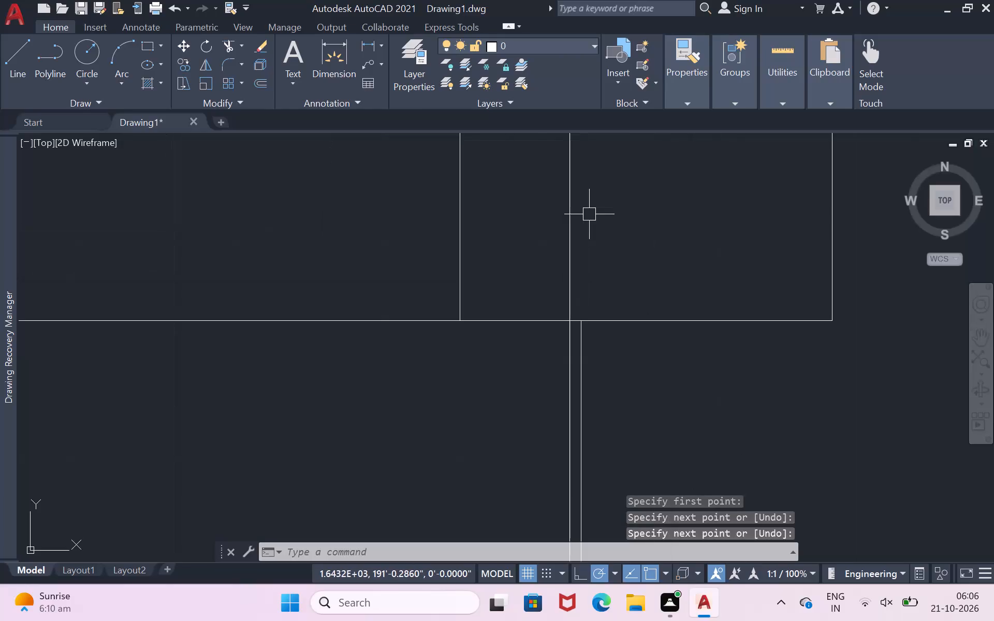
scroll(598, 236, "down", 2)
left_click(598, 286)
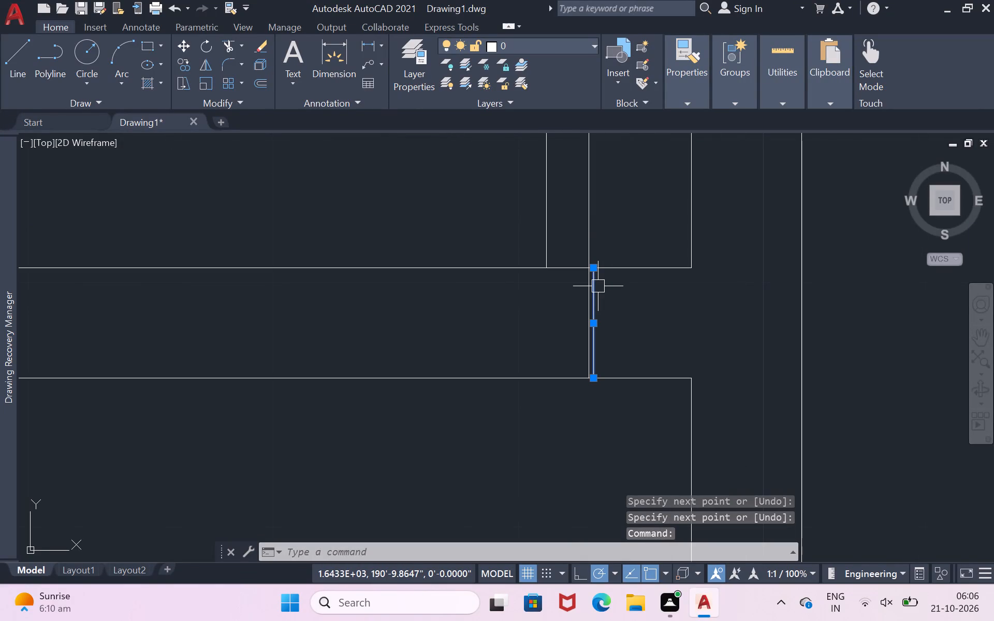
key("Delete")
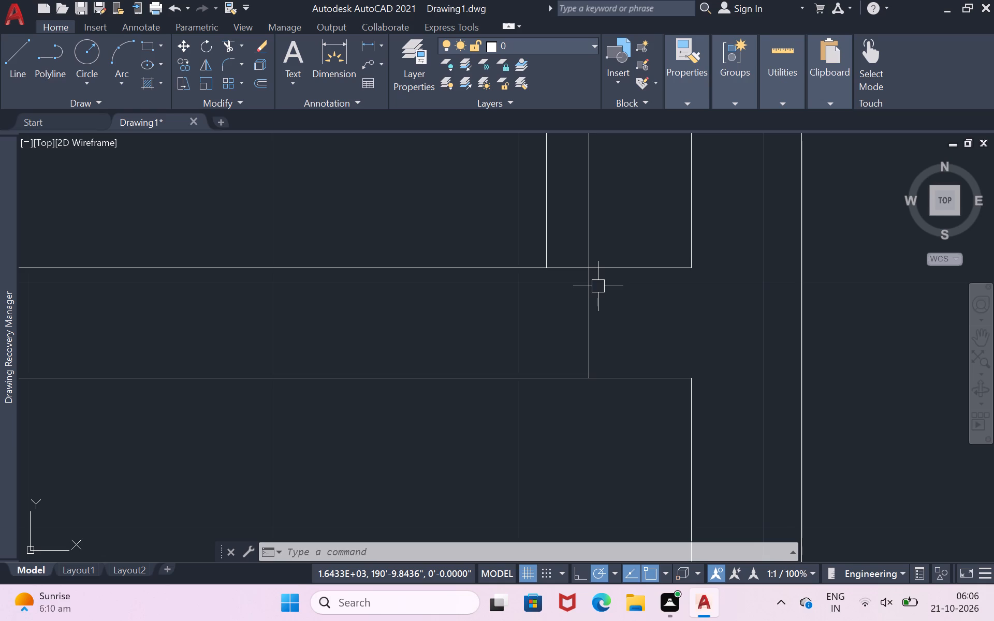
Move the toilet about 2'-10" horizontally along the top wall toward the toilet room's left wall.
scroll(598, 286, "down", 1)
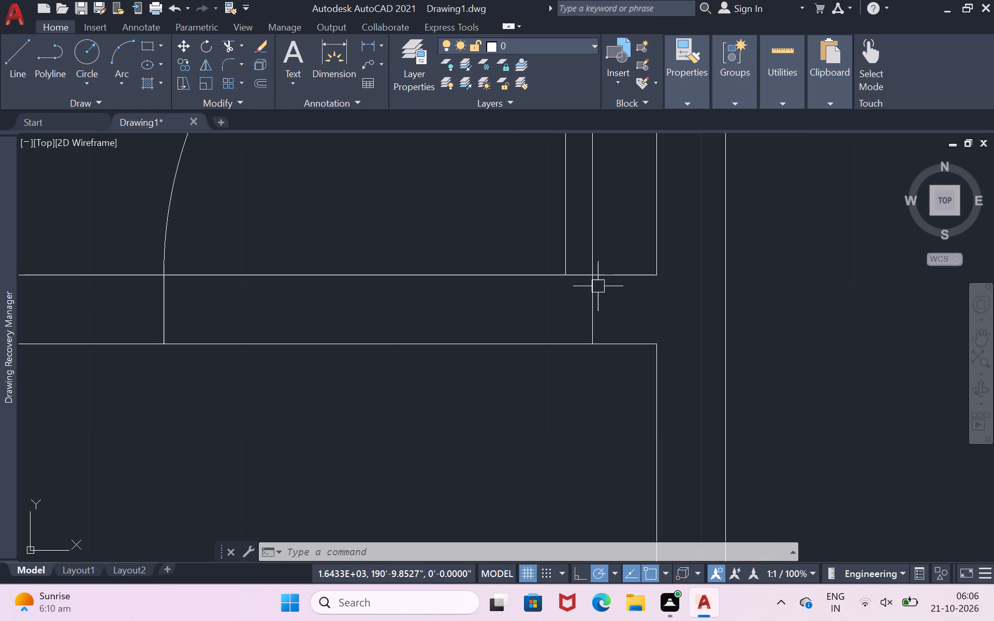
scroll(598, 286, "down", 4)
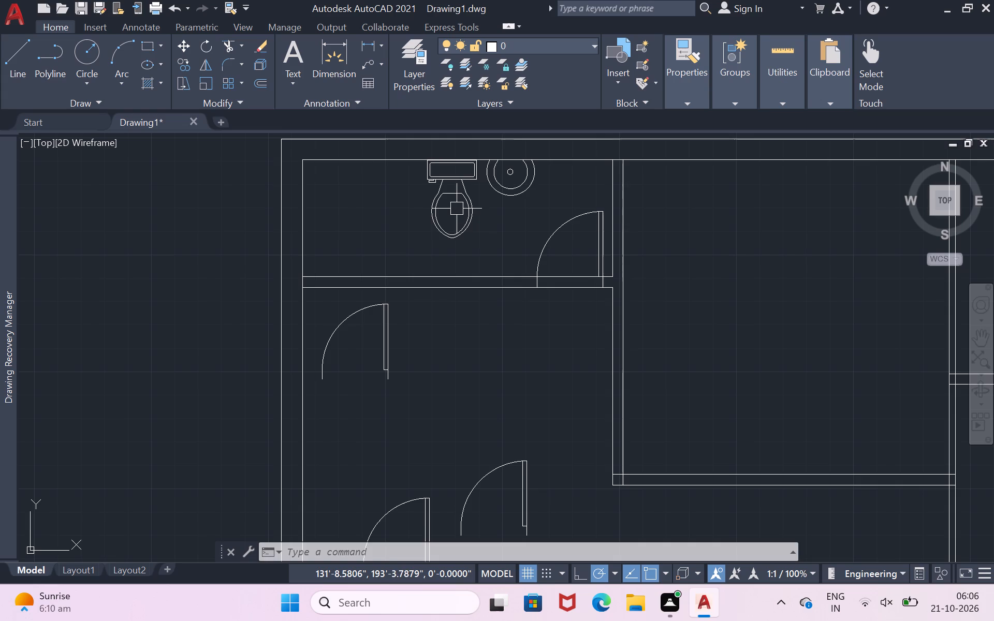
left_click(462, 195)
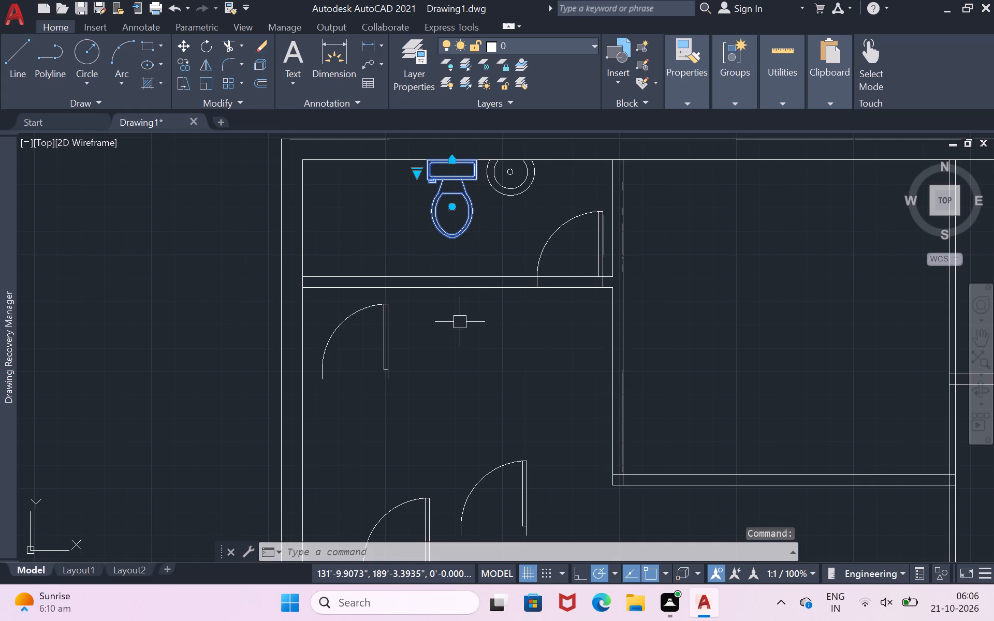
key("m")
key("Return")
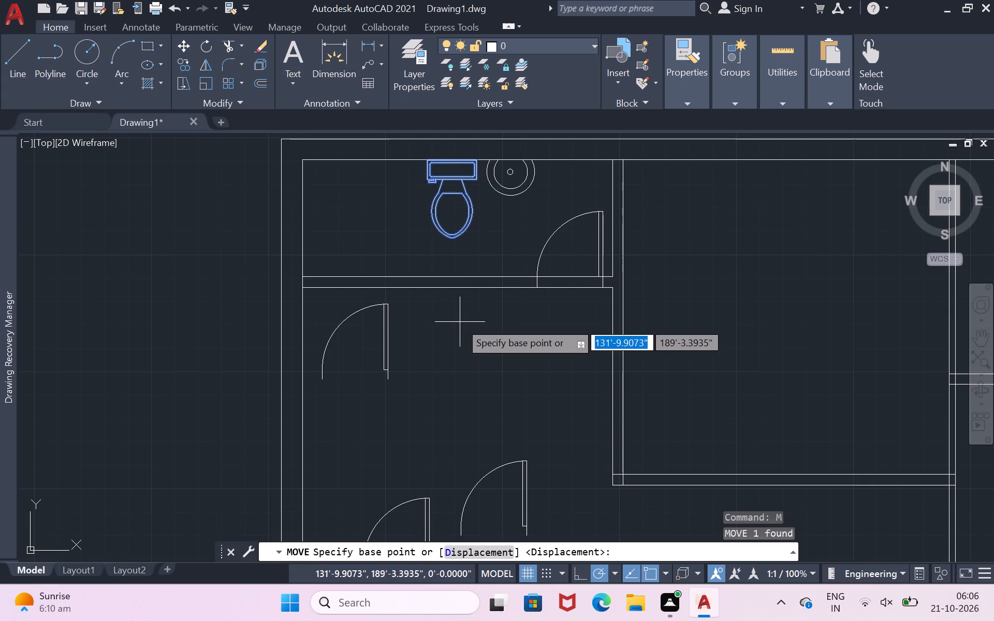
left_click(449, 237)
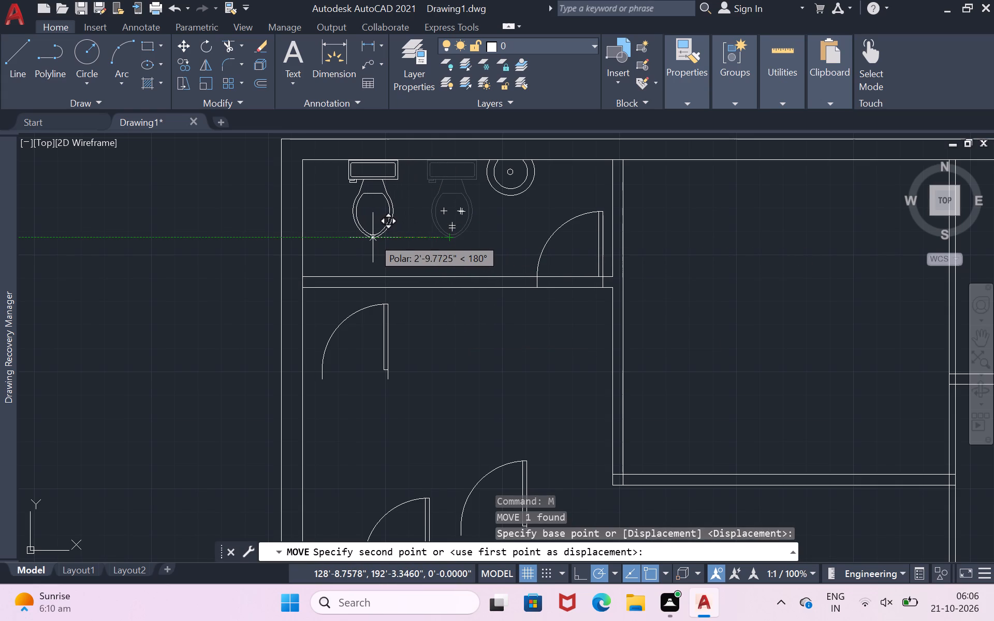
left_click(373, 238)
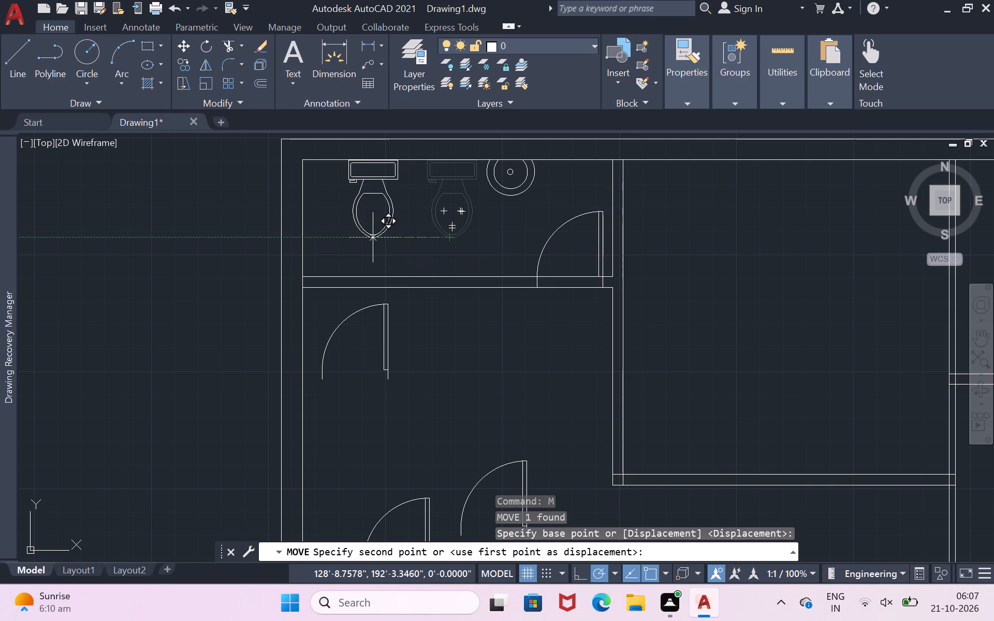
Move the washbasin's two arcs, drain circle and two slanted lines about 2'-10" left along the top wall, next to the toilet.
left_click(496, 189)
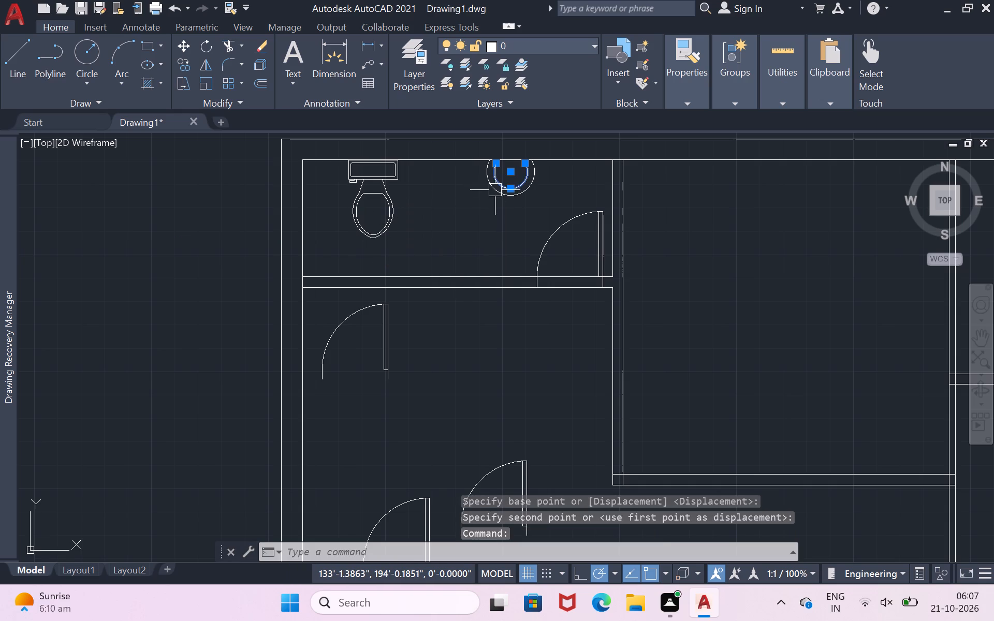
left_click(492, 193)
scroll(511, 172, "up", 3)
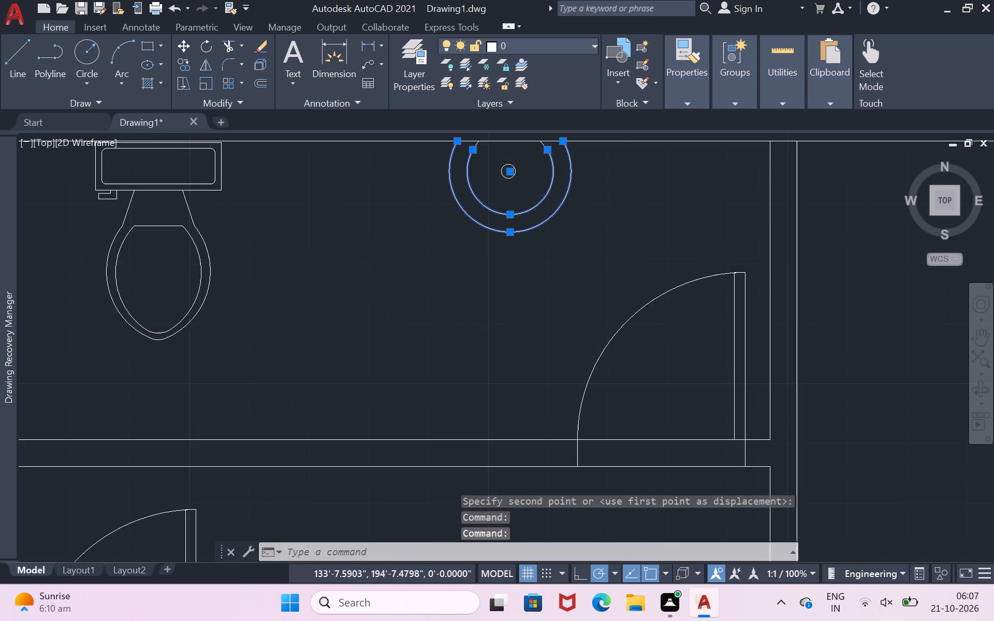
left_click(508, 179)
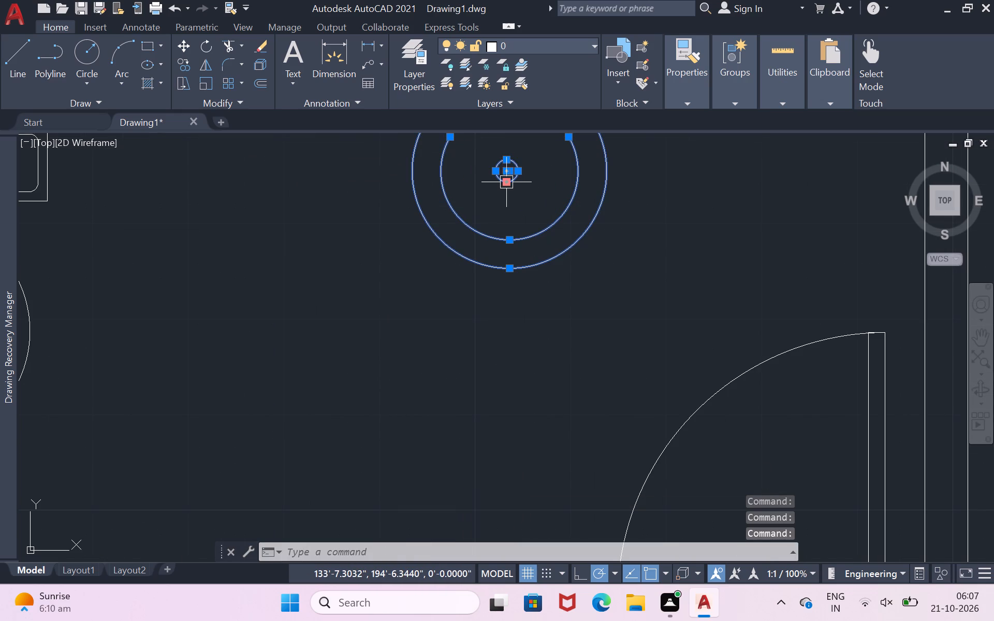
scroll(508, 179, "down", 2)
scroll(500, 168, "up", 3)
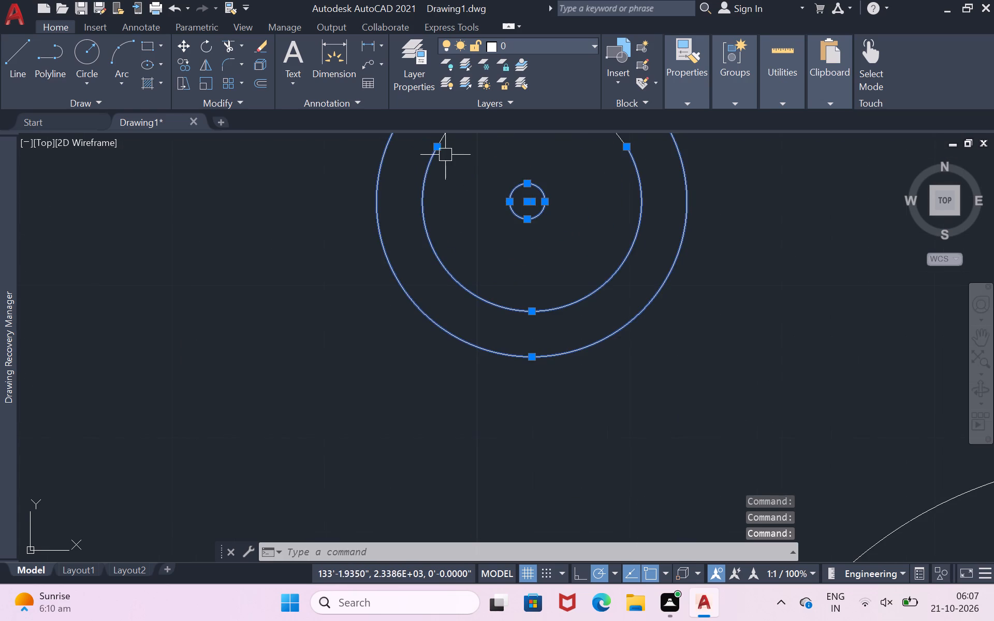
scroll(451, 142, "down", 3)
scroll(459, 136, "up", 4)
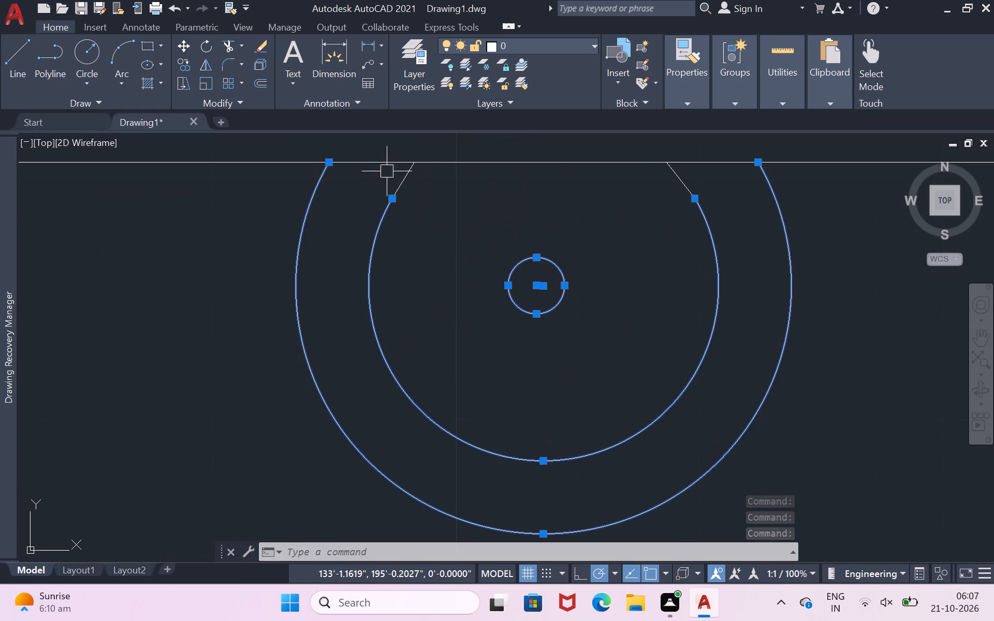
left_click(404, 178)
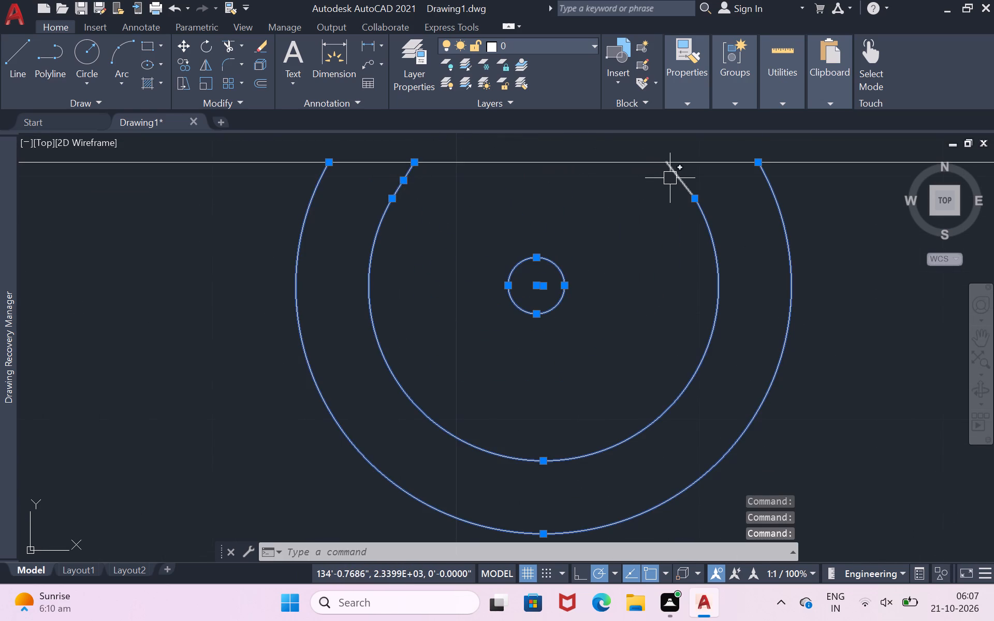
left_click(670, 178)
scroll(656, 188, "down", 2)
key("m")
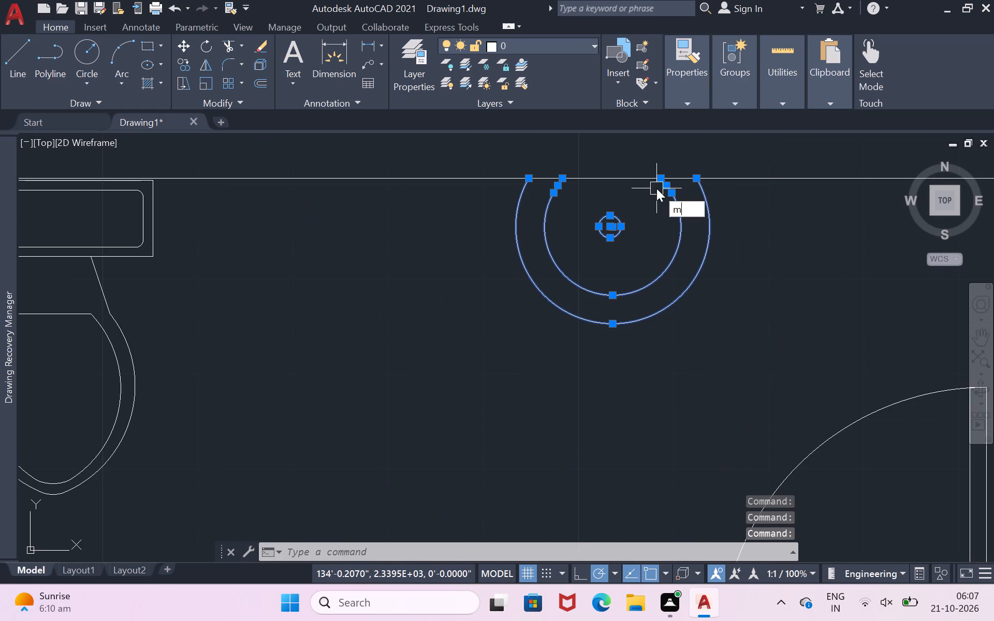
key("Return")
left_click(656, 188)
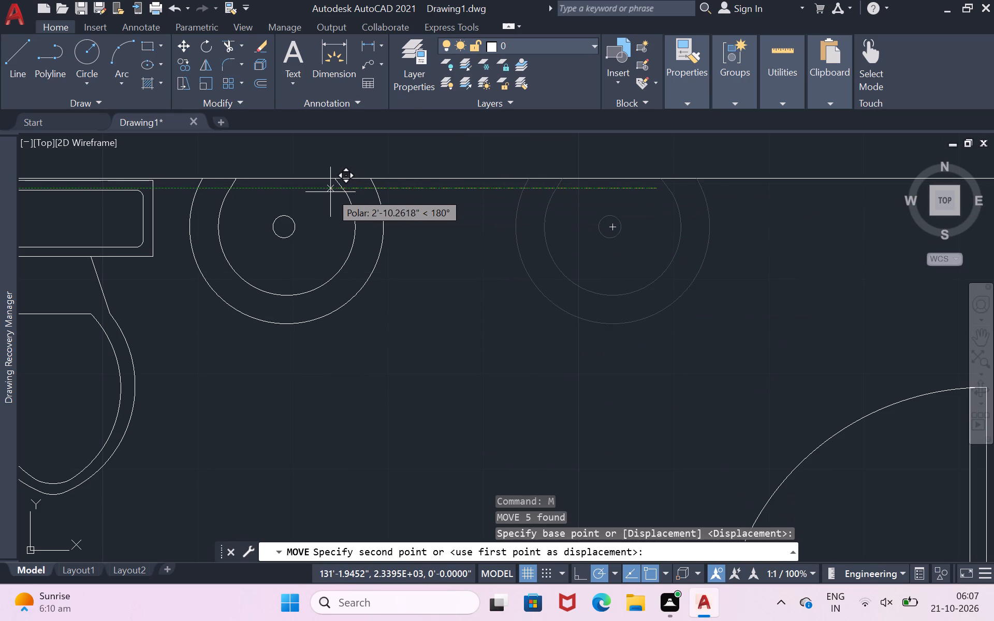
left_click(330, 192)
Draw a three-sided box 4" high and 4.5" wide on the toilet partition's upper line, starting from that line's midpoint.
scroll(351, 214, "down", 2)
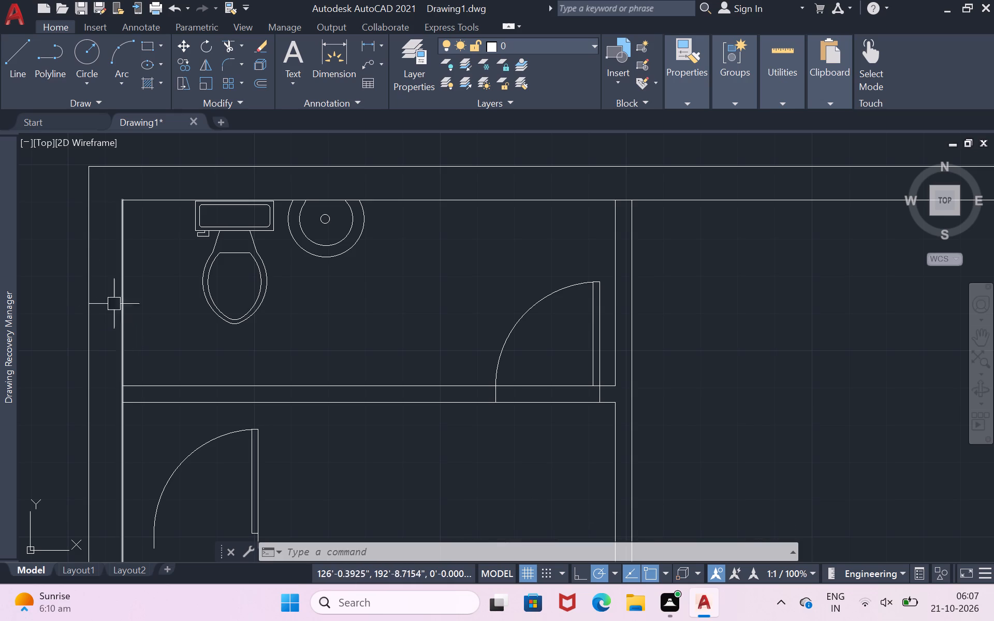
left_click(25, 55)
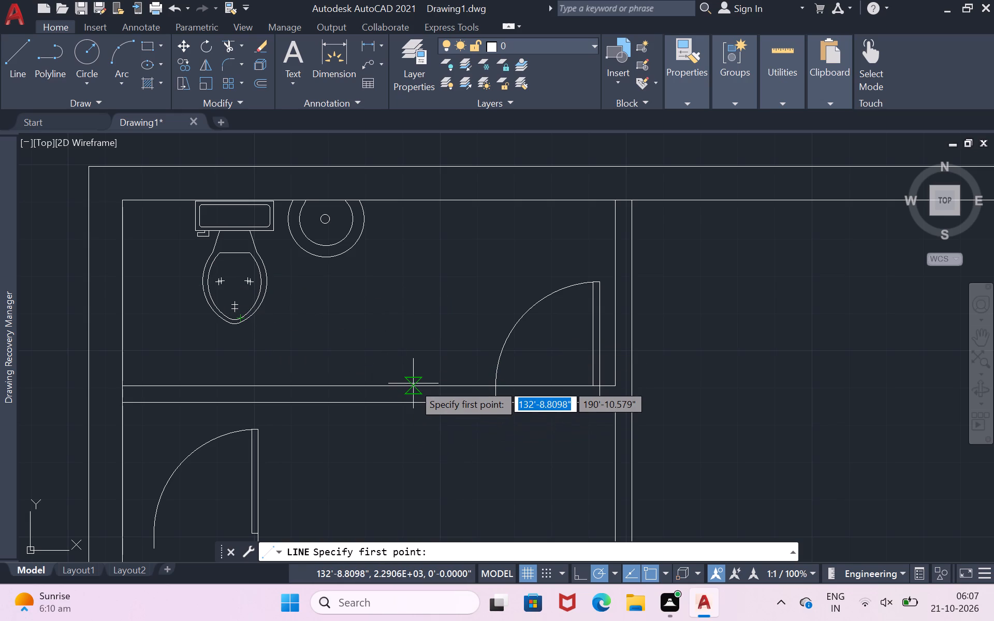
scroll(413, 383, "up", 2)
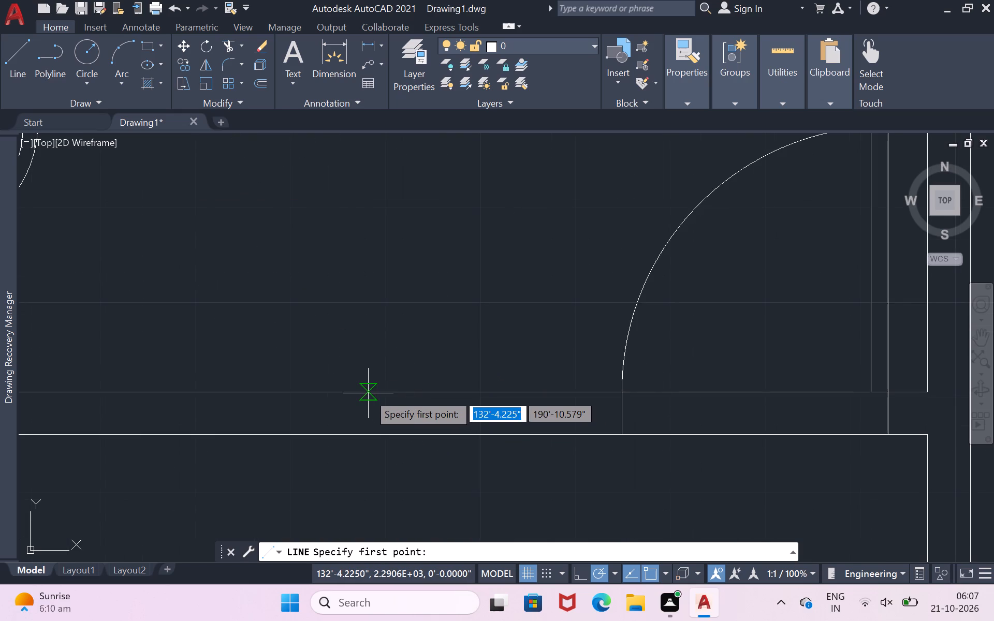
left_click(368, 393)
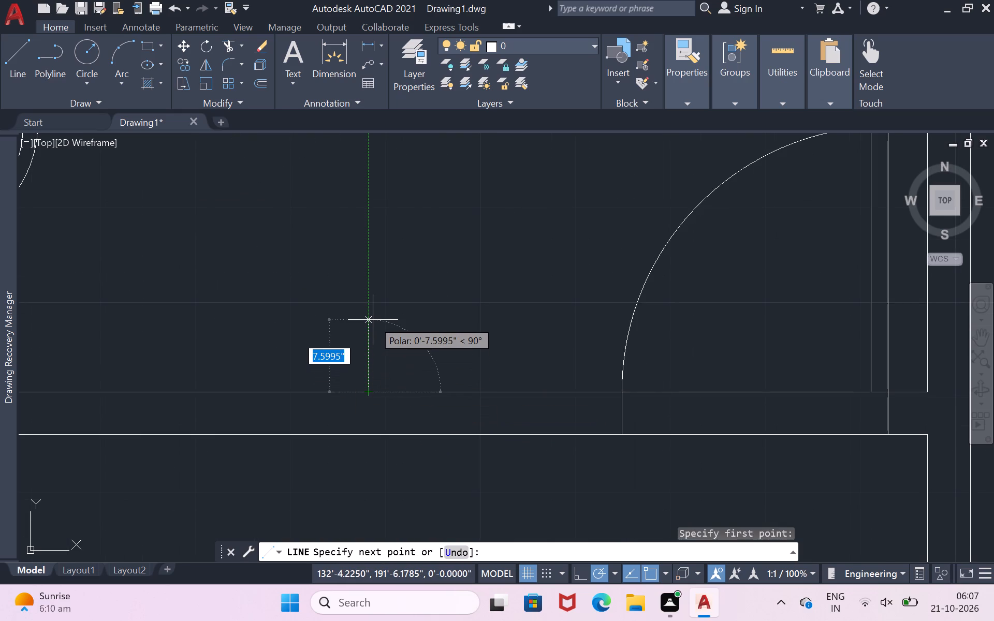
key("4")
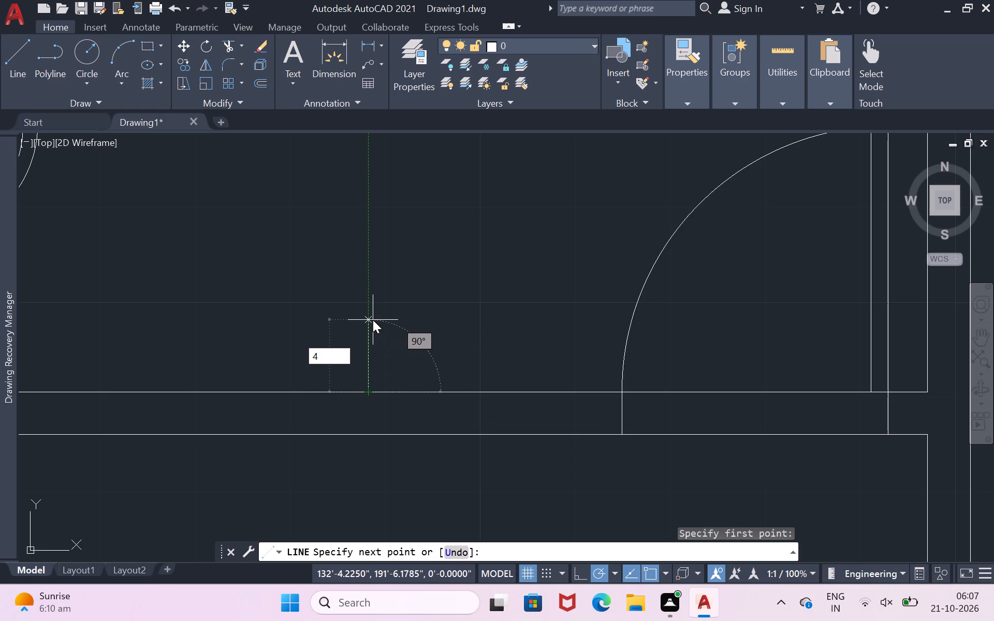
key("shift+quotedbl")
key("Return")
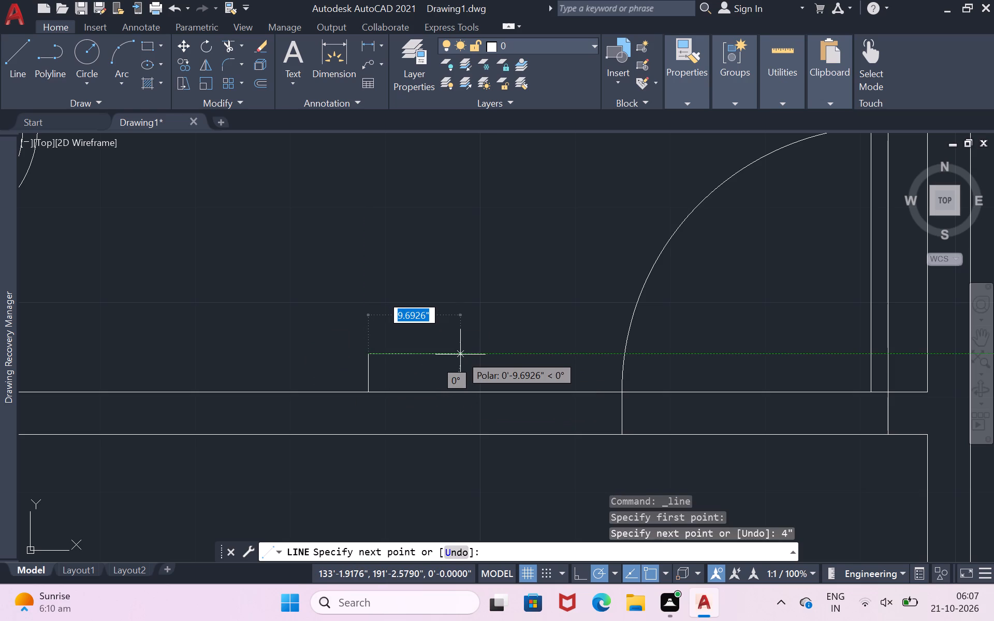
key("4")
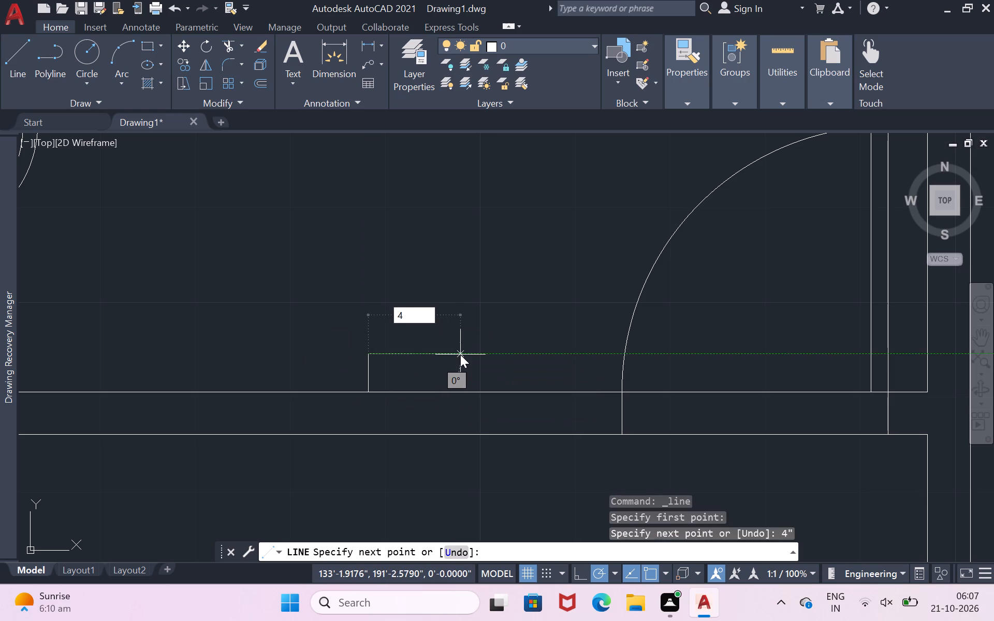
type(".5")
key("shift+quotedbl")
key("Return")
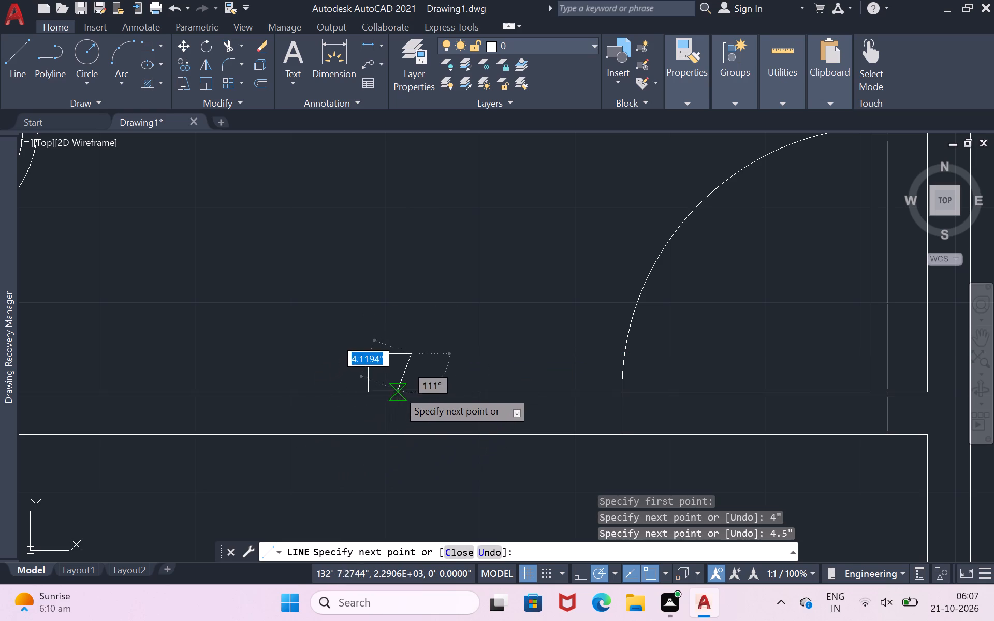
left_click(418, 389)
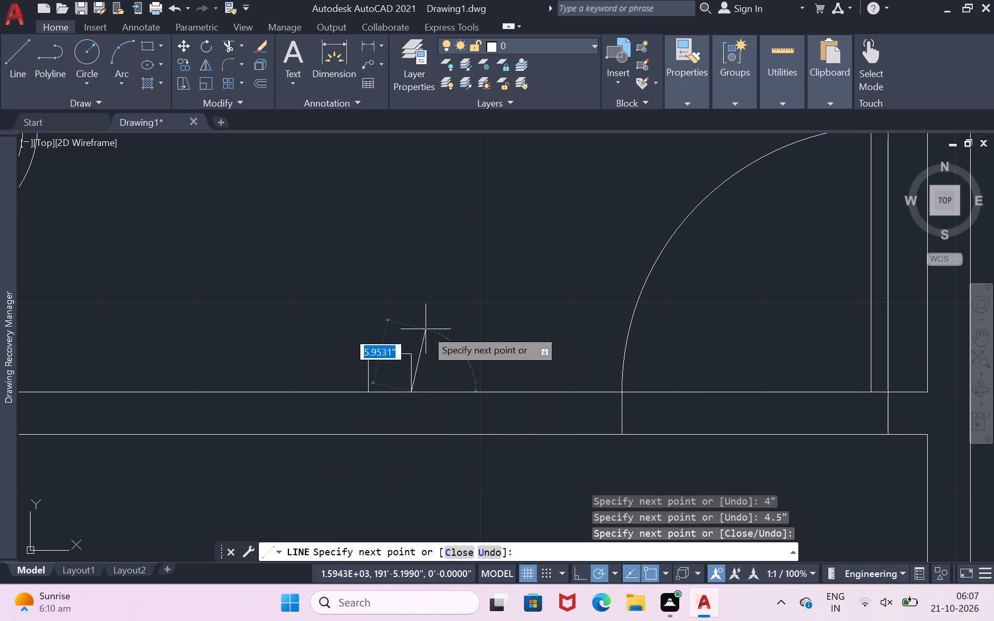
key("Return")
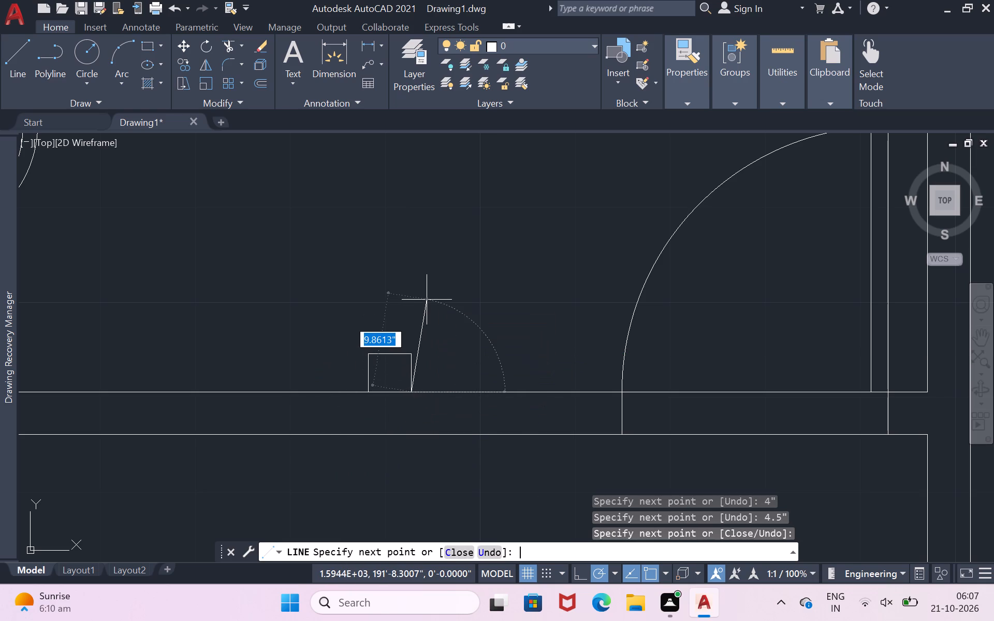
scroll(427, 300, "down", 3)
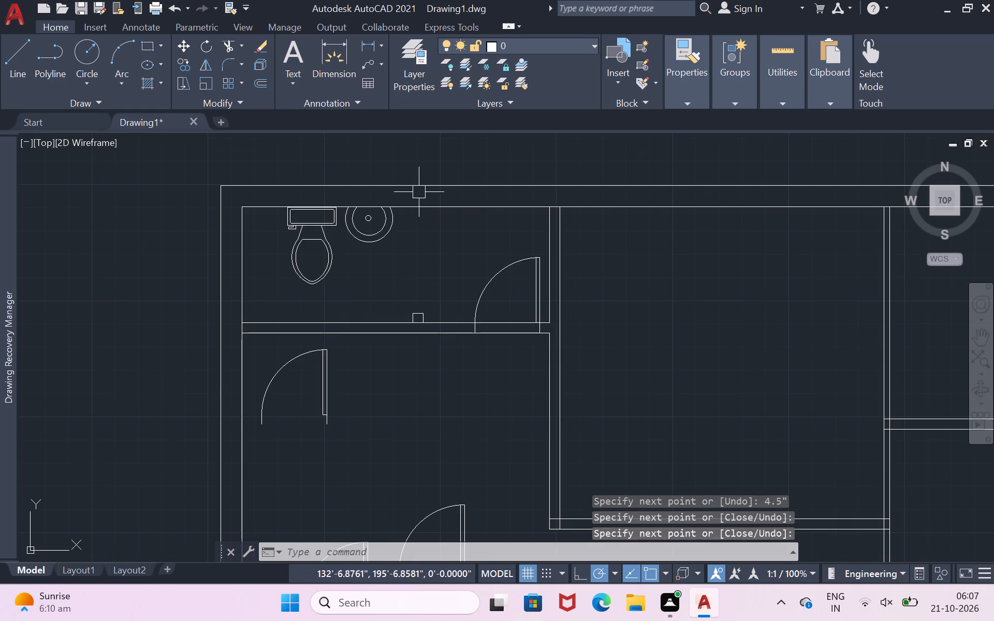
scroll(398, 212, "up", 1)
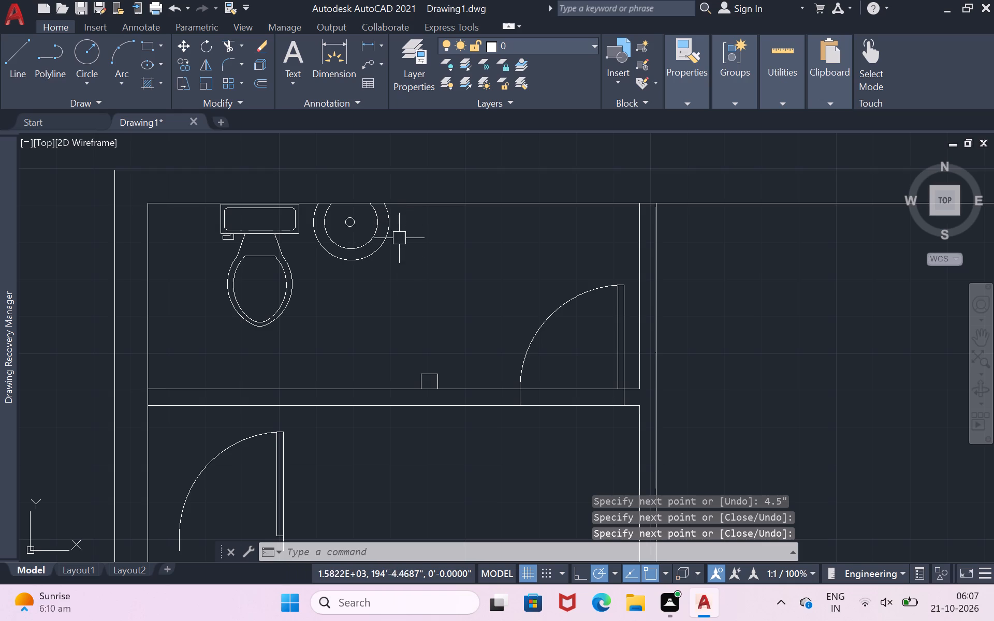
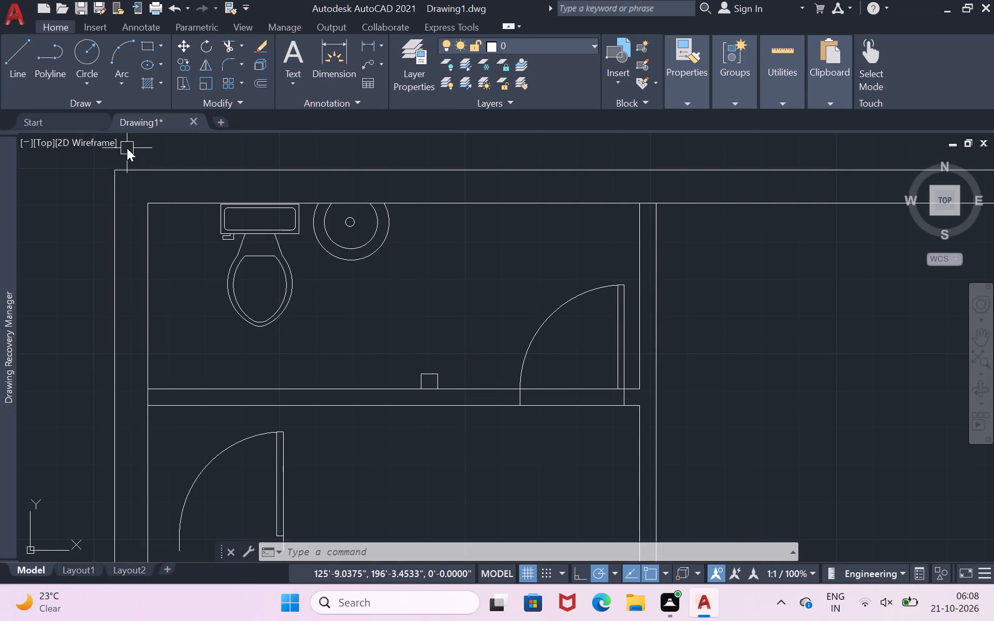
Insert a Door - Imperial block from the Architectural tool palette, placing it just above the top outer wall.
key("ctrl+3")
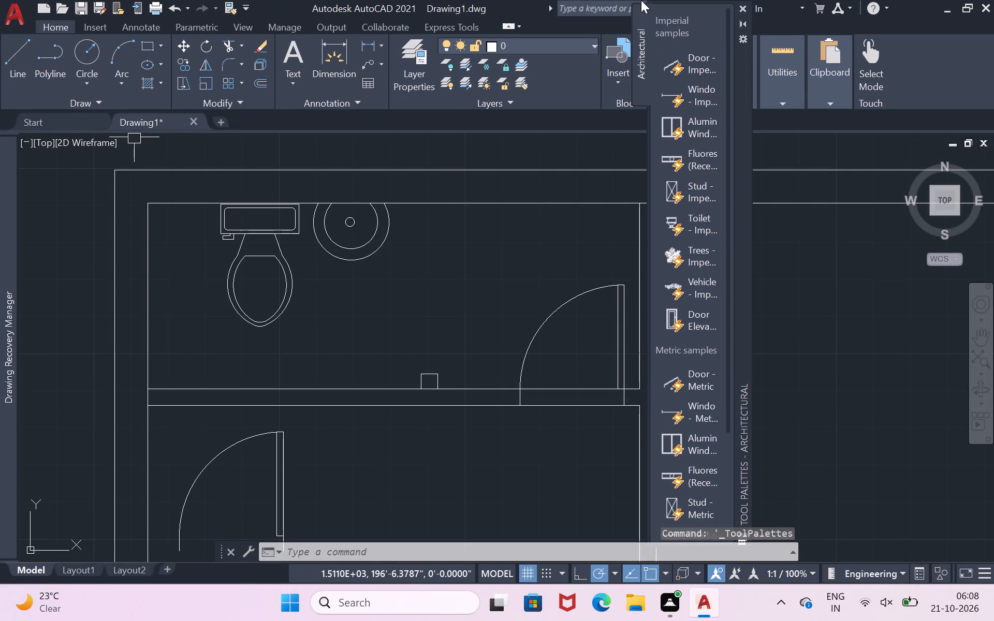
left_click(688, 73)
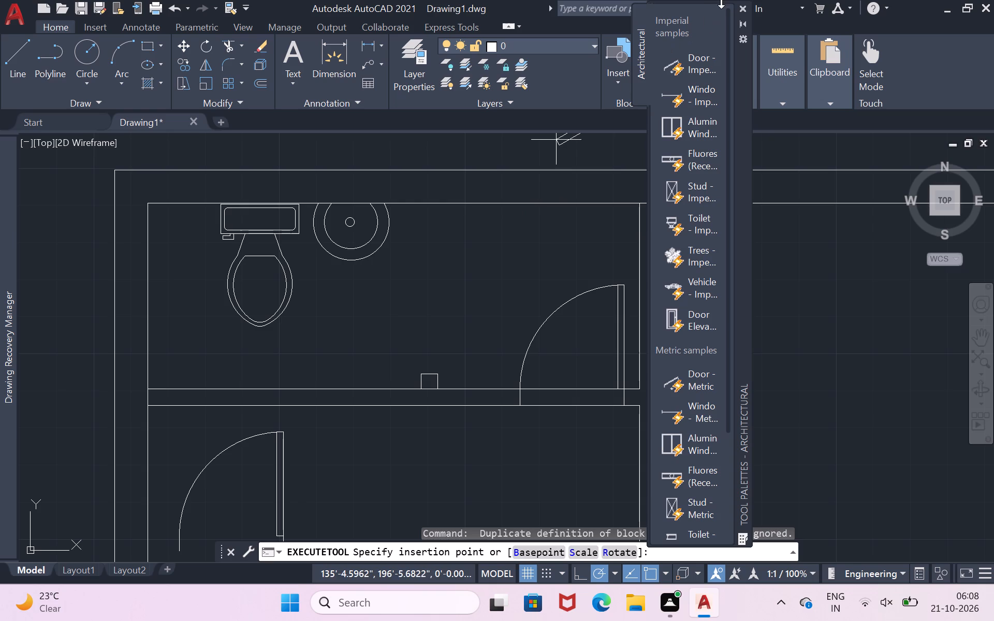
left_click(739, 9)
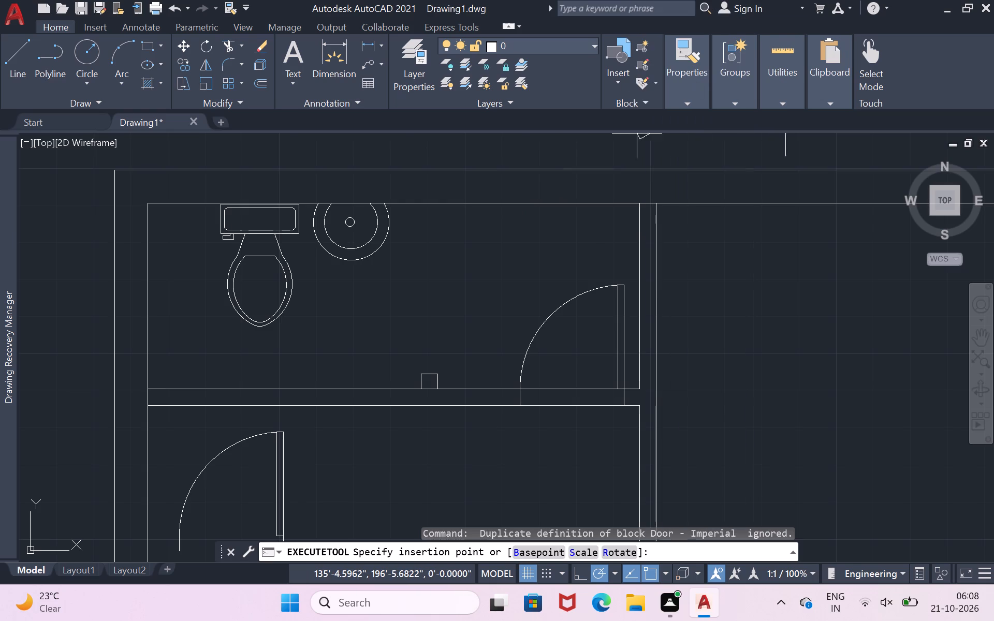
scroll(616, 152, "down", 2)
left_click(624, 141)
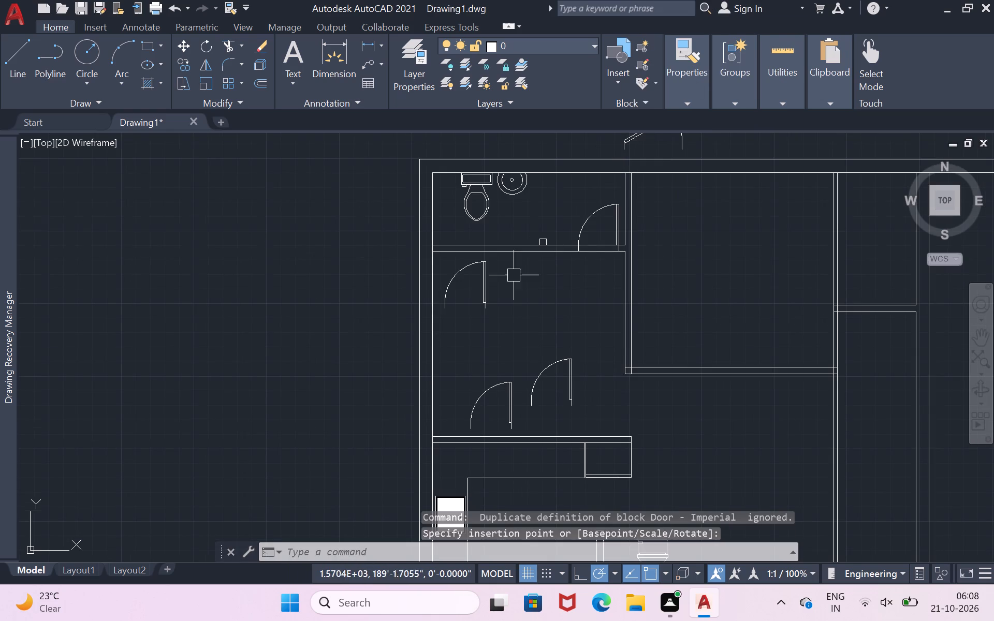
Flip the spare door just below the toilet room horizontally and rotate it 90° counterclockwise so its leaf lies horizontal.
left_click(485, 294)
scroll(465, 291, "up", 3)
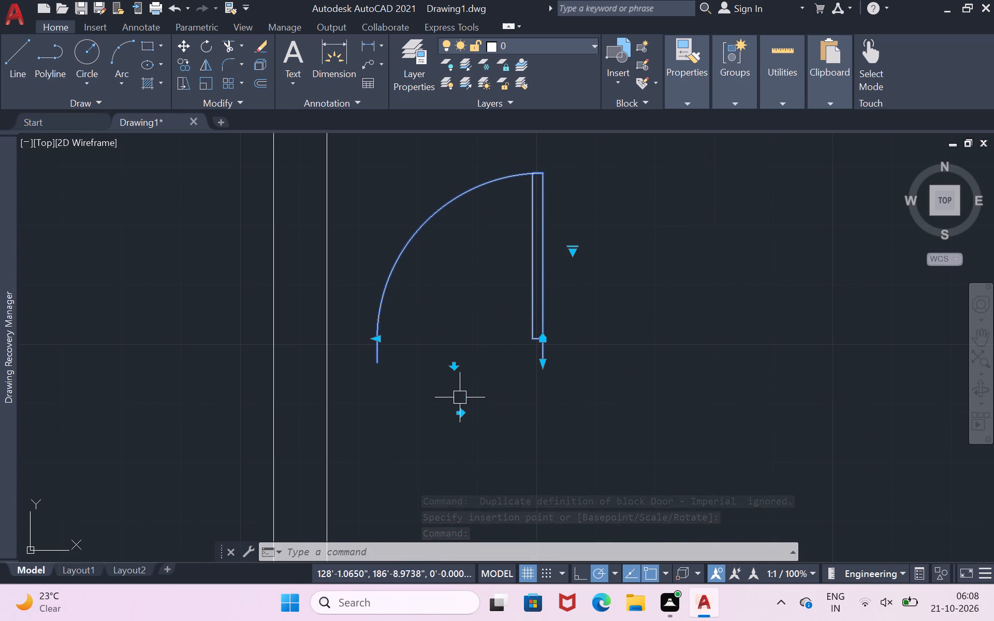
left_click(460, 412)
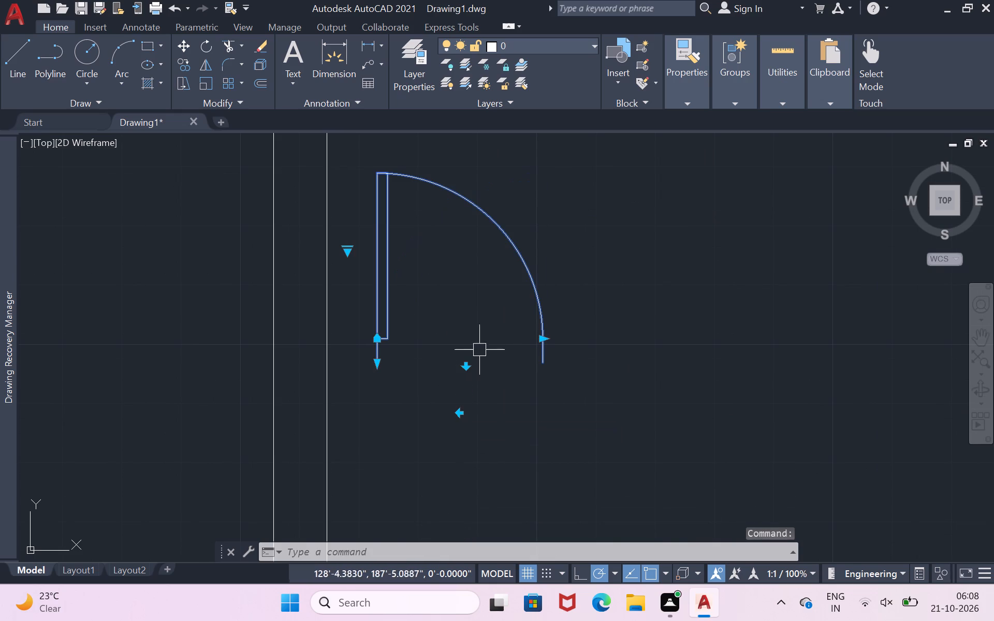
type("ro")
key("Return")
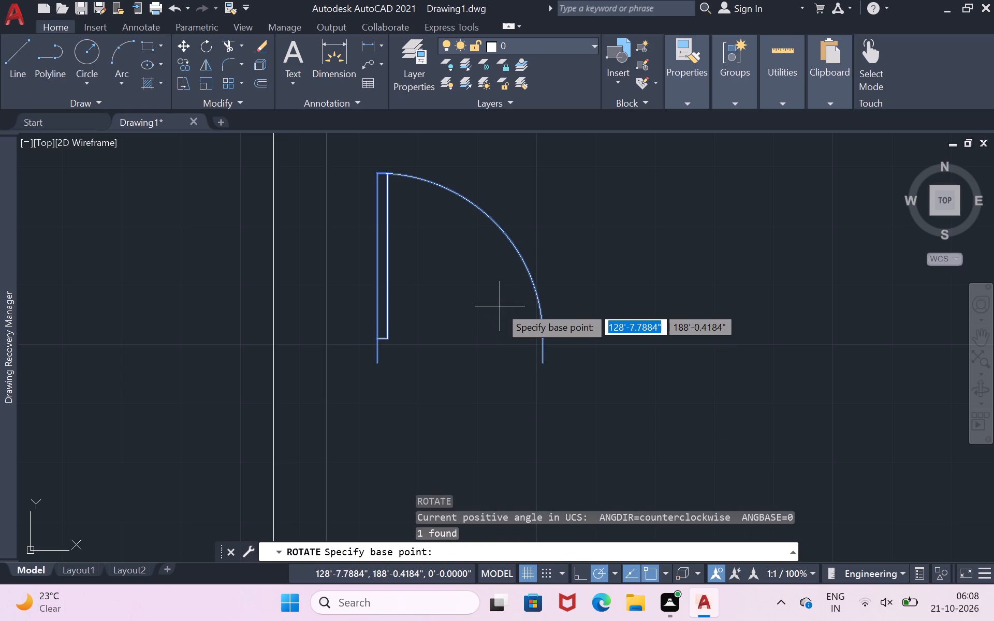
left_click(500, 306)
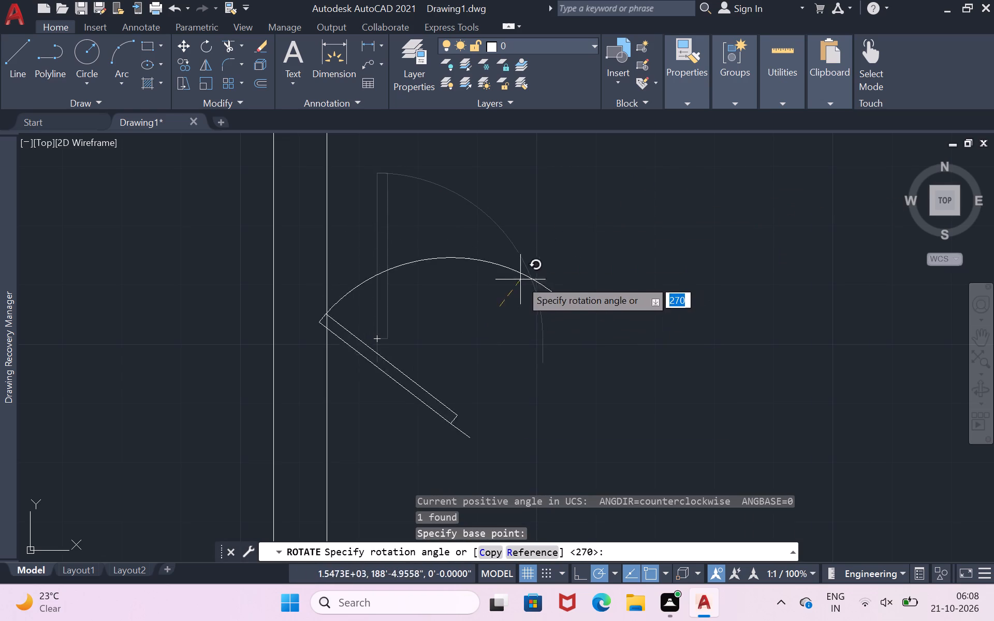
left_click(495, 259)
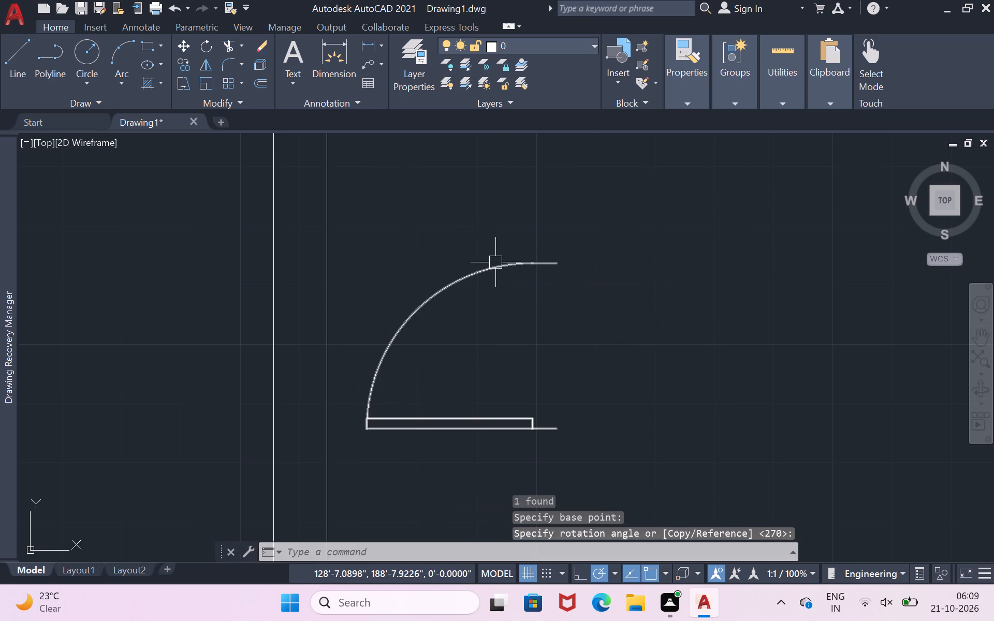
Move the rotated door about 5'-9" at 56° into the toilet room, its hinge end against the small box on the partition.
left_click(495, 262)
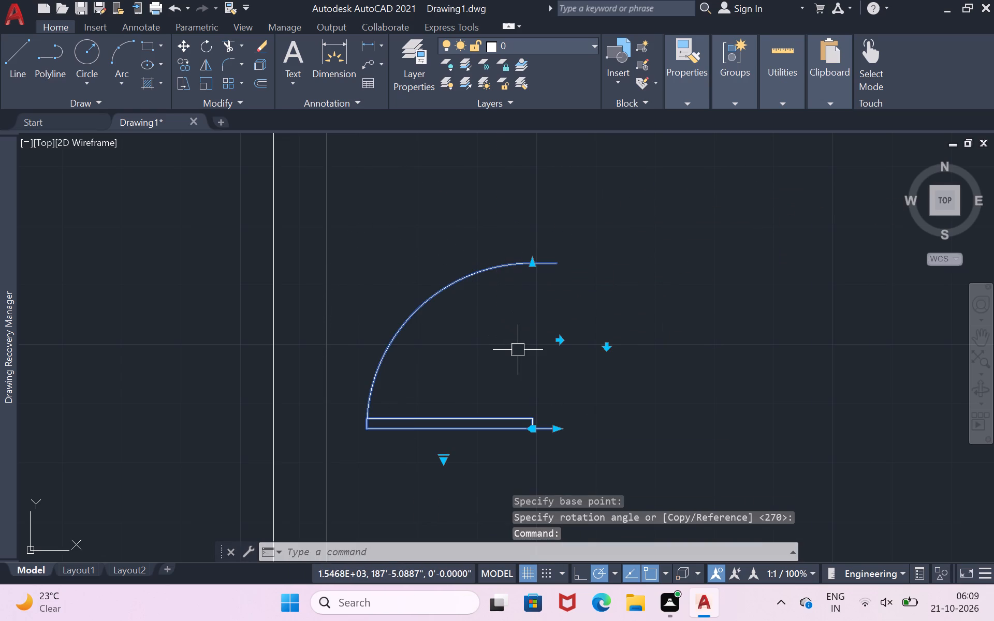
key("m")
key("Return")
left_click(507, 324)
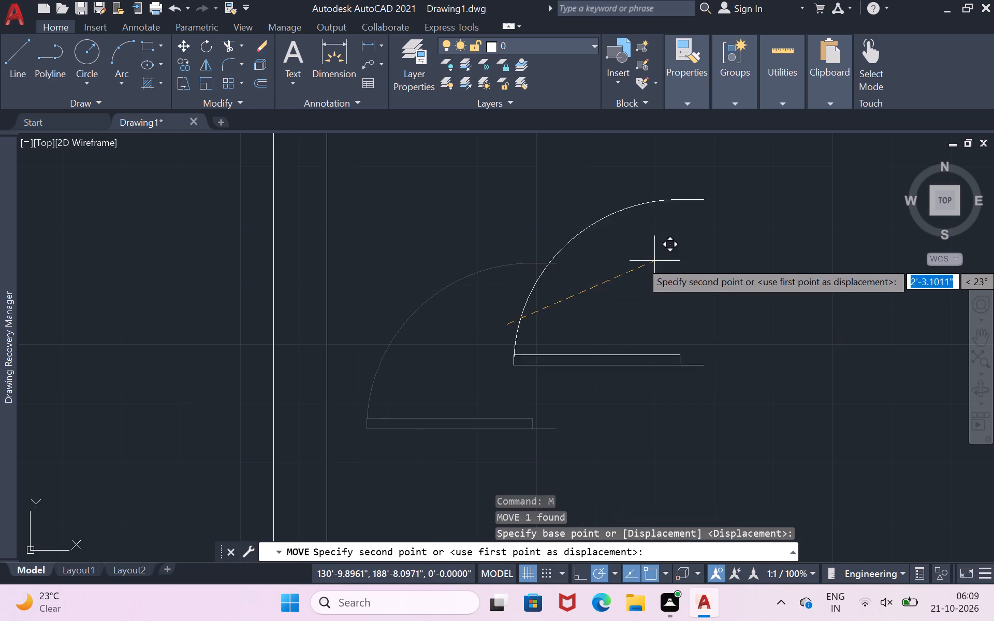
scroll(655, 262, "down", 3)
scroll(701, 190, "up", 4)
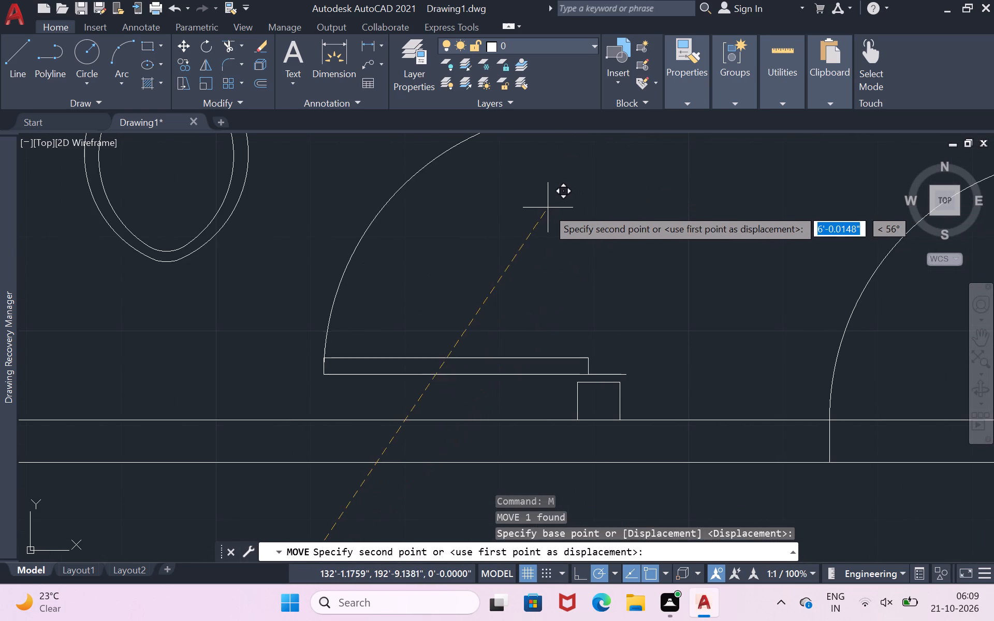
scroll(537, 217, "up", 3)
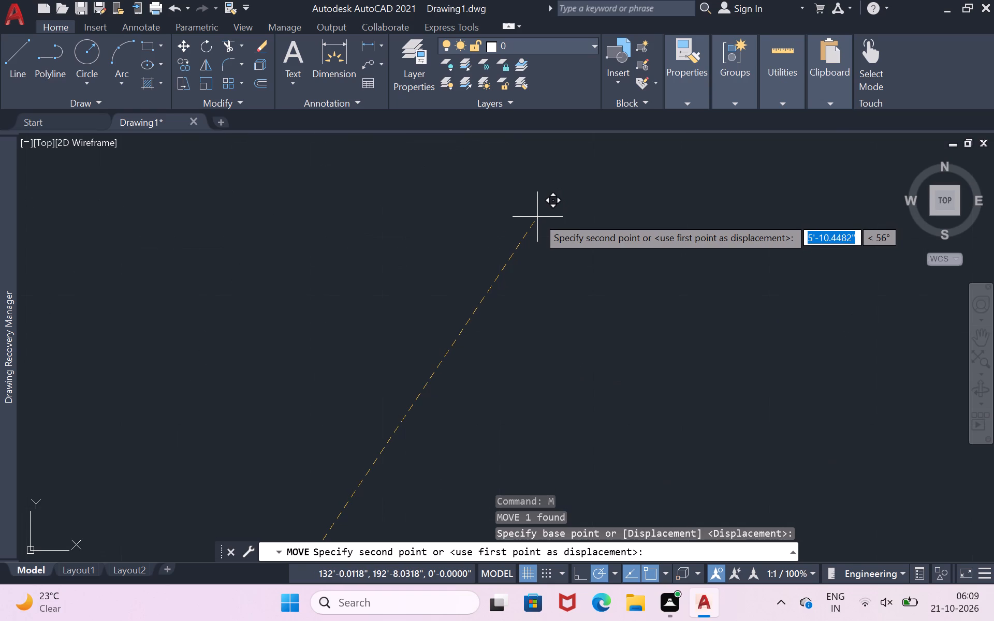
scroll(537, 217, "down", 3)
scroll(530, 260, "up", 2)
scroll(530, 260, "down", 3)
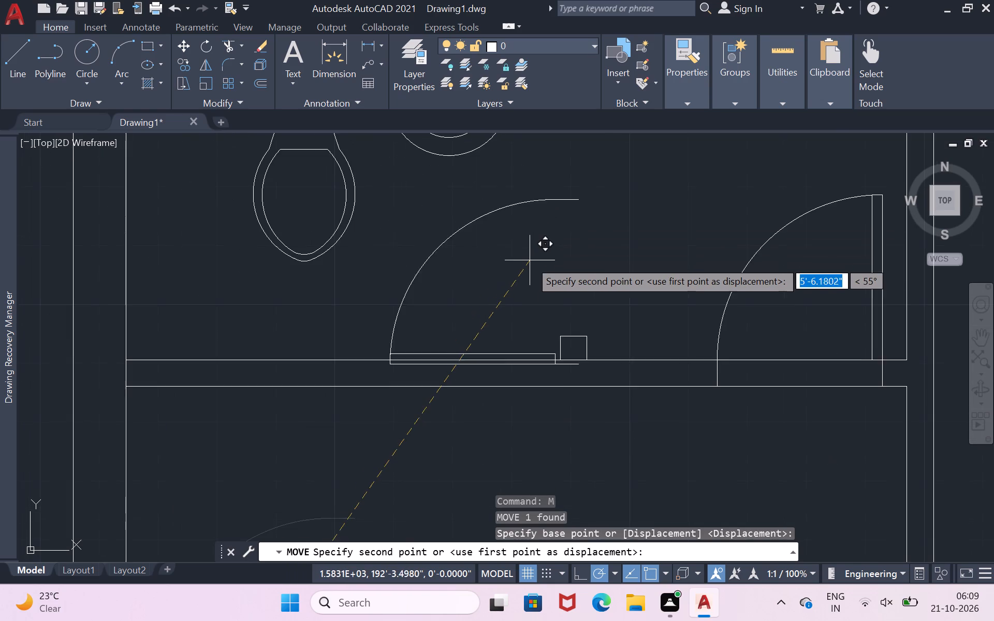
scroll(544, 344, "up", 3)
scroll(549, 206, "down", 2)
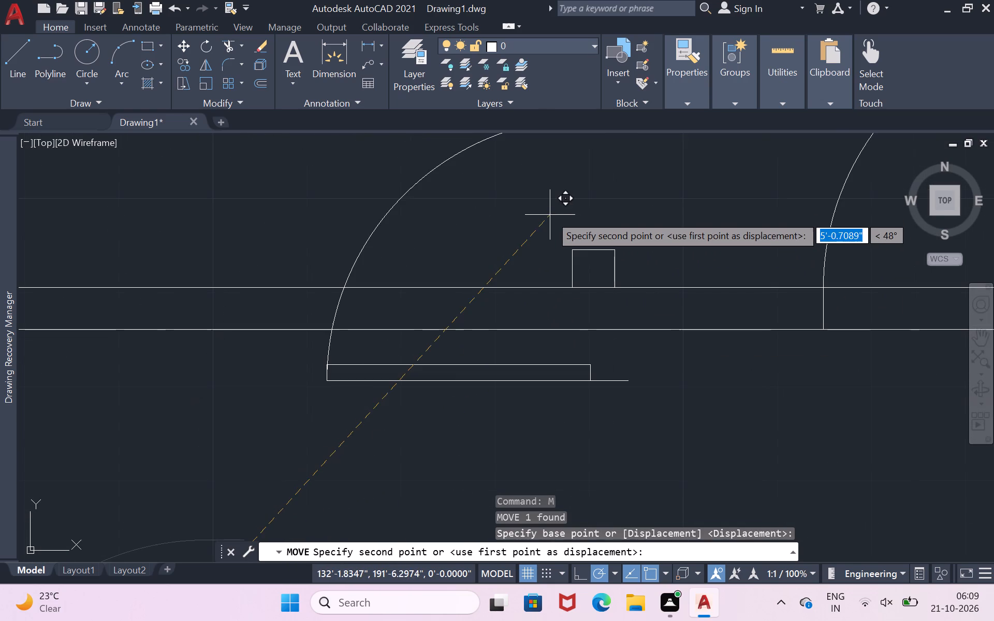
scroll(600, 185, "down", 2)
scroll(636, 135, "up", 2)
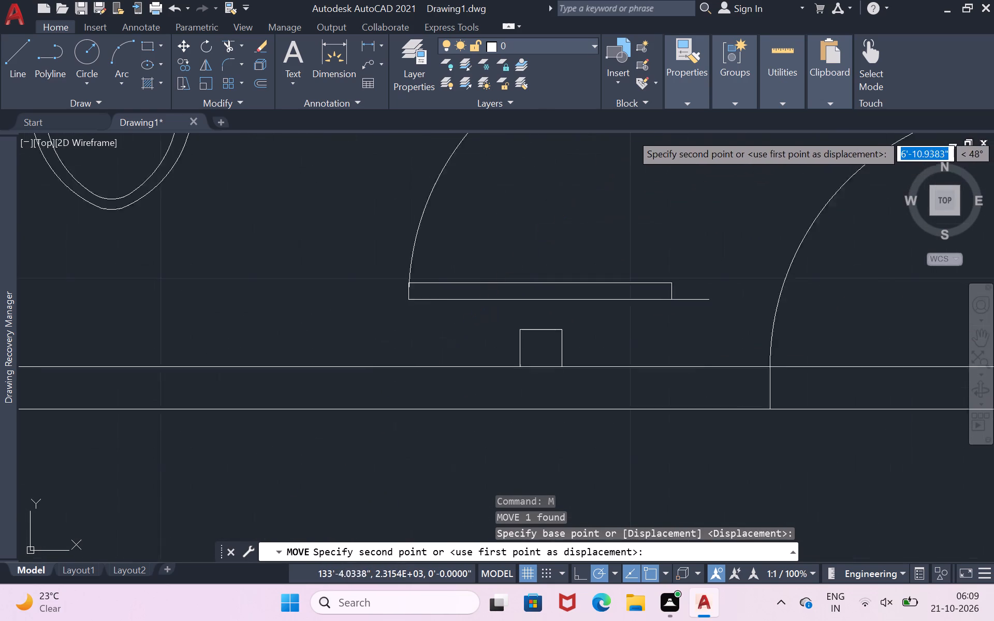
scroll(630, 133, "up", 1)
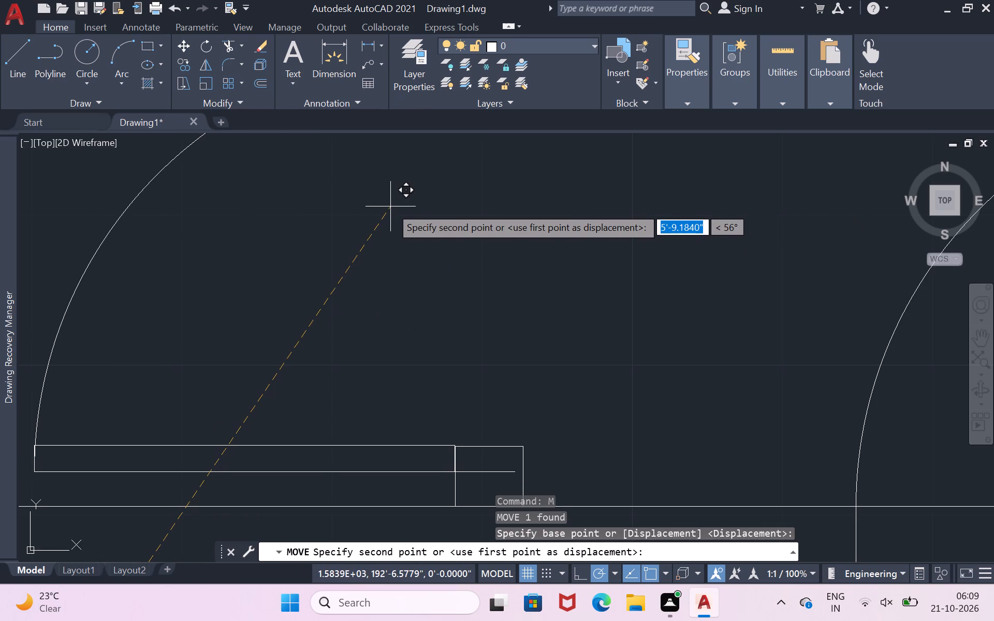
left_click(390, 207)
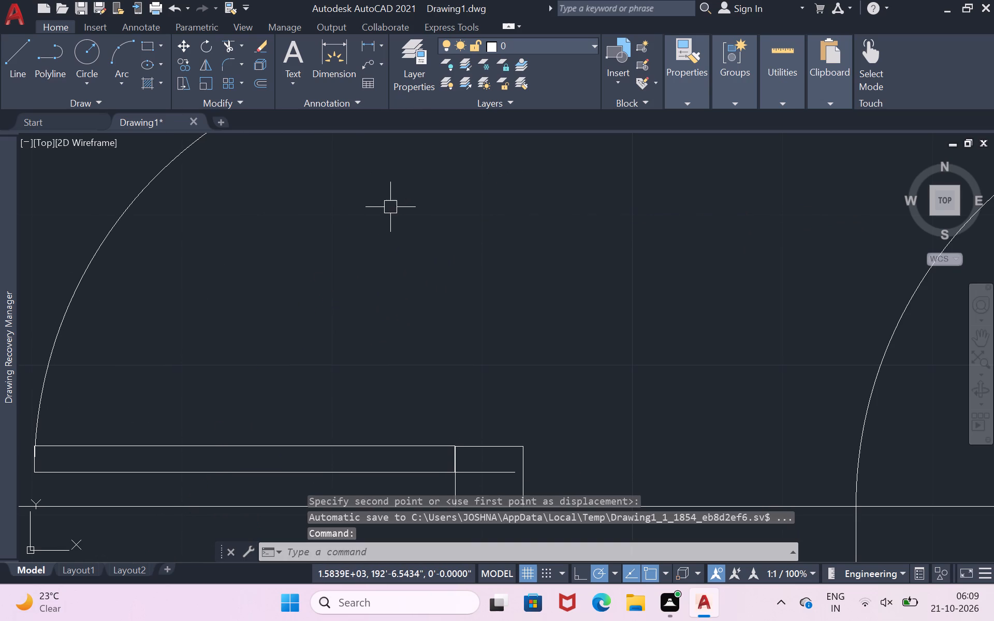
Nudge the rotated door straight down about 0.09" beside the small box.
scroll(394, 205, "down", 1)
scroll(437, 377, "up", 1)
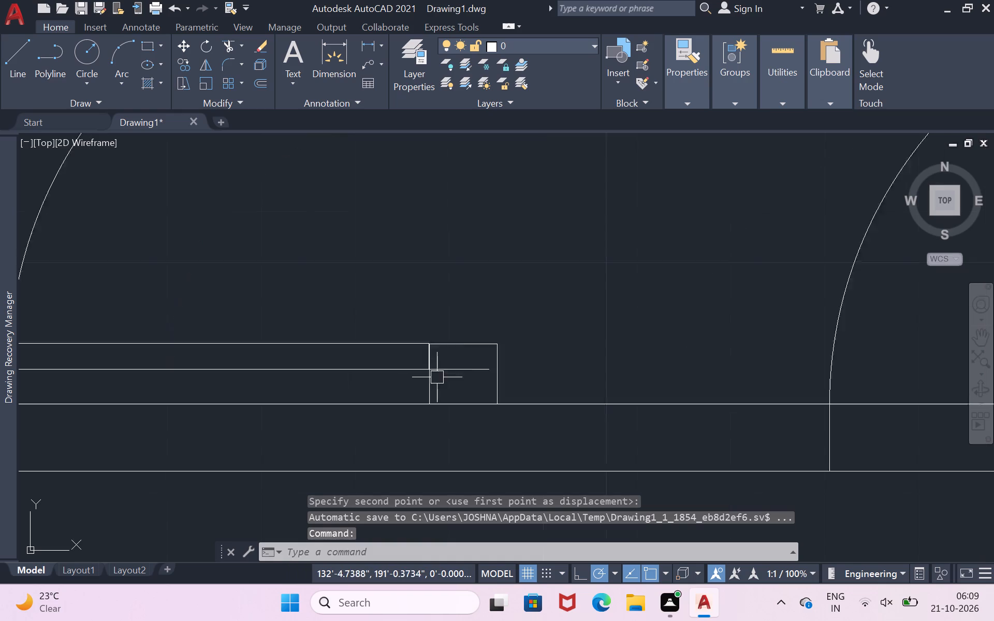
scroll(437, 377, "up", 4)
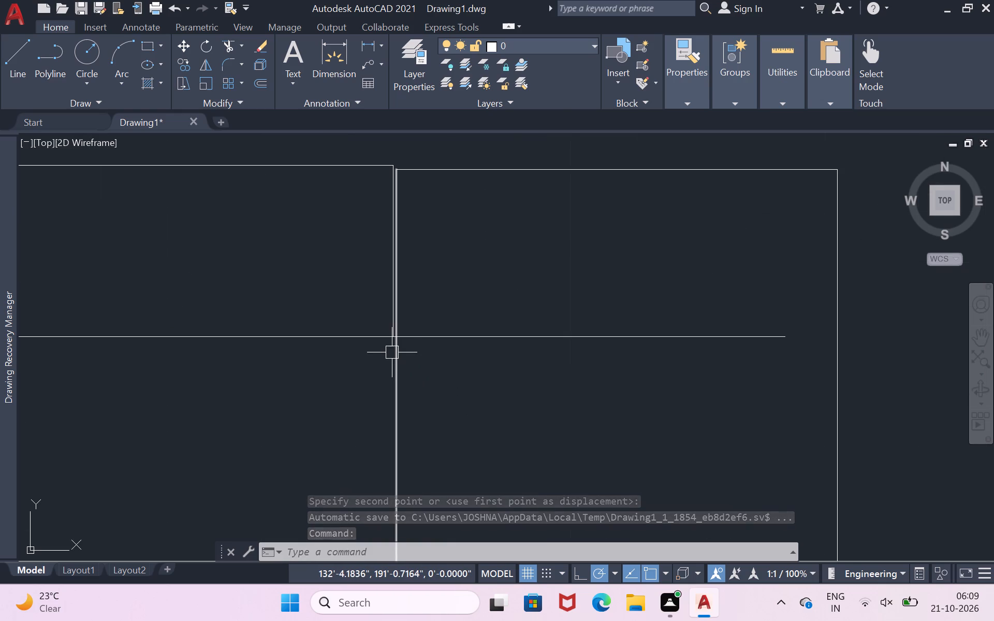
left_click(387, 338)
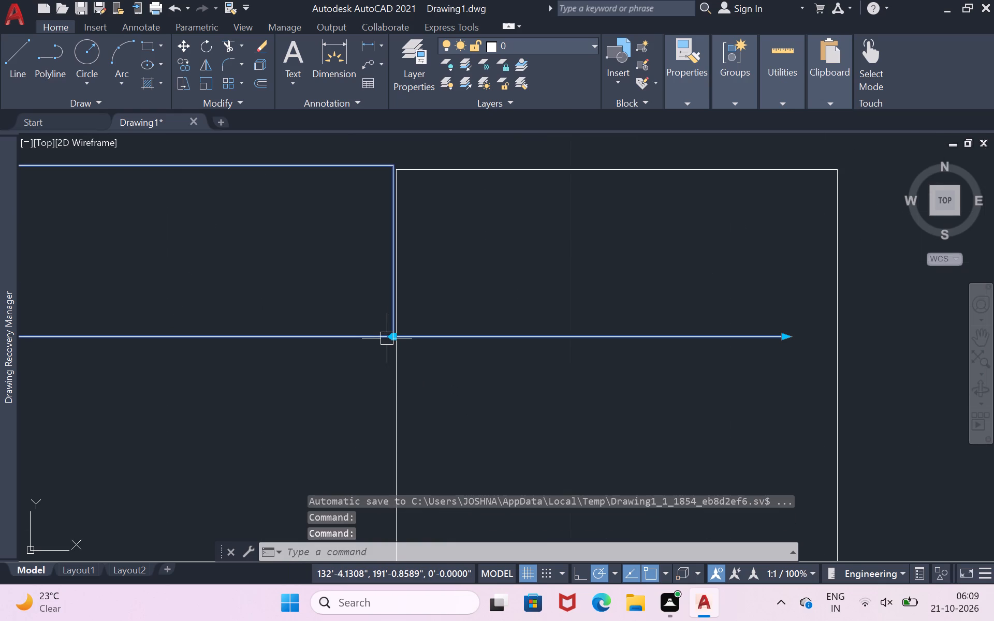
key("m")
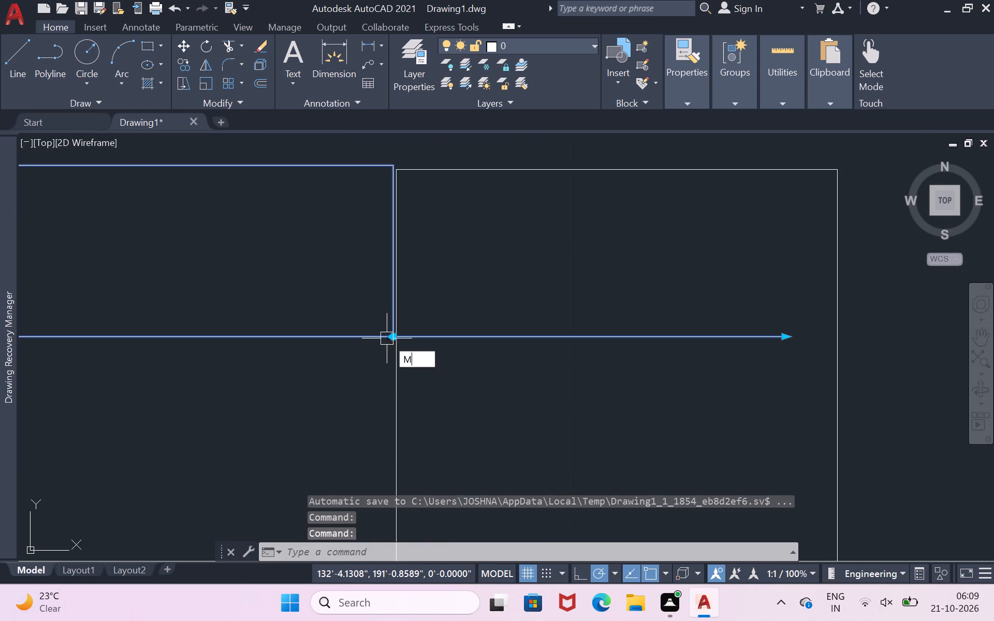
key("Return")
left_click(387, 338)
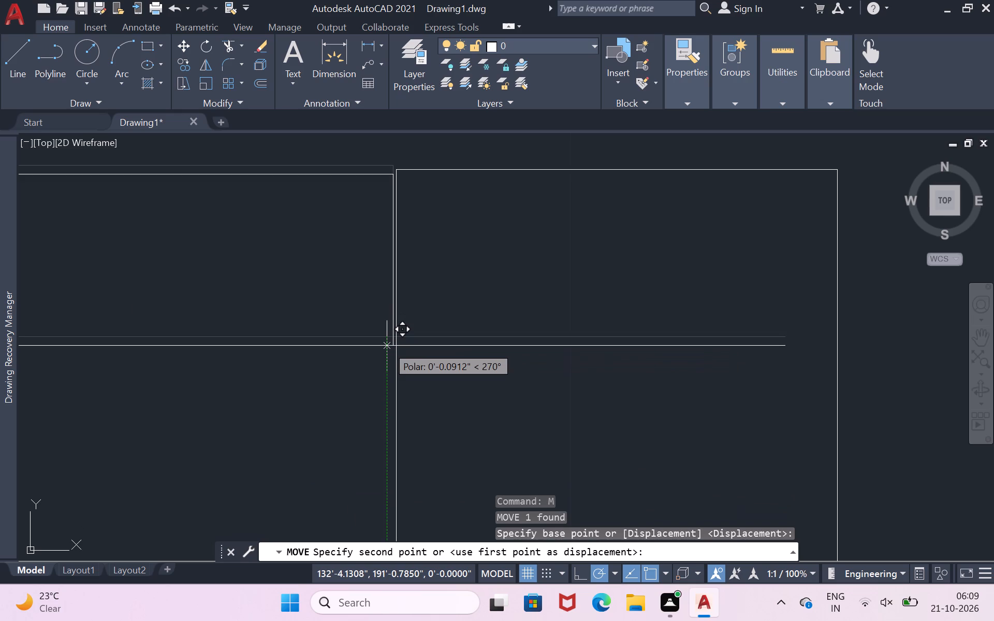
left_click(387, 346)
Move the rotated door up about 1.8" so its lower leaf line aligns with the small box's top edge.
left_click(387, 341)
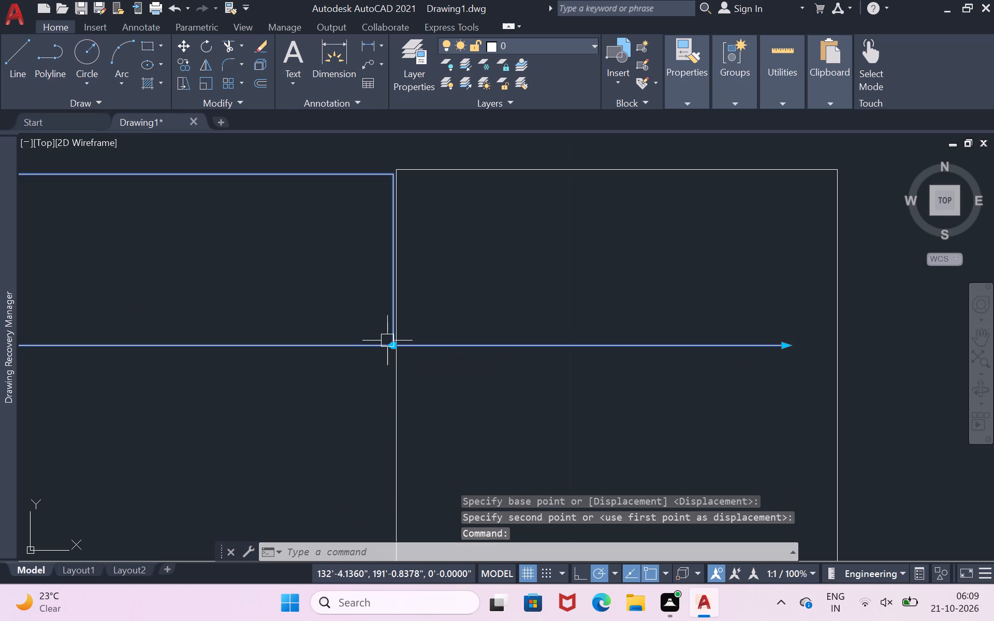
key("m")
key("Return")
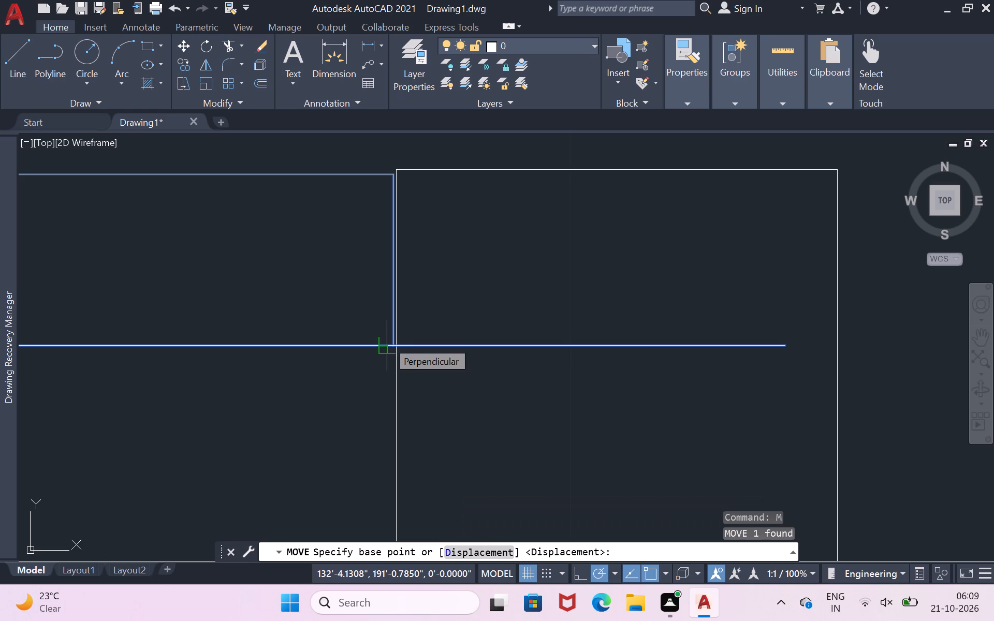
left_click(387, 341)
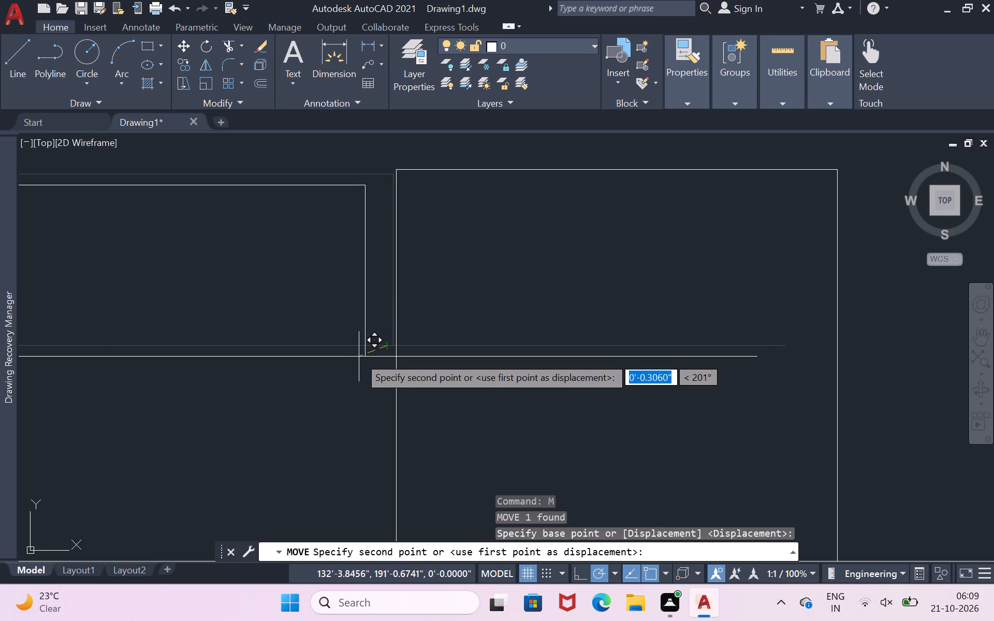
scroll(377, 343, "up", 3)
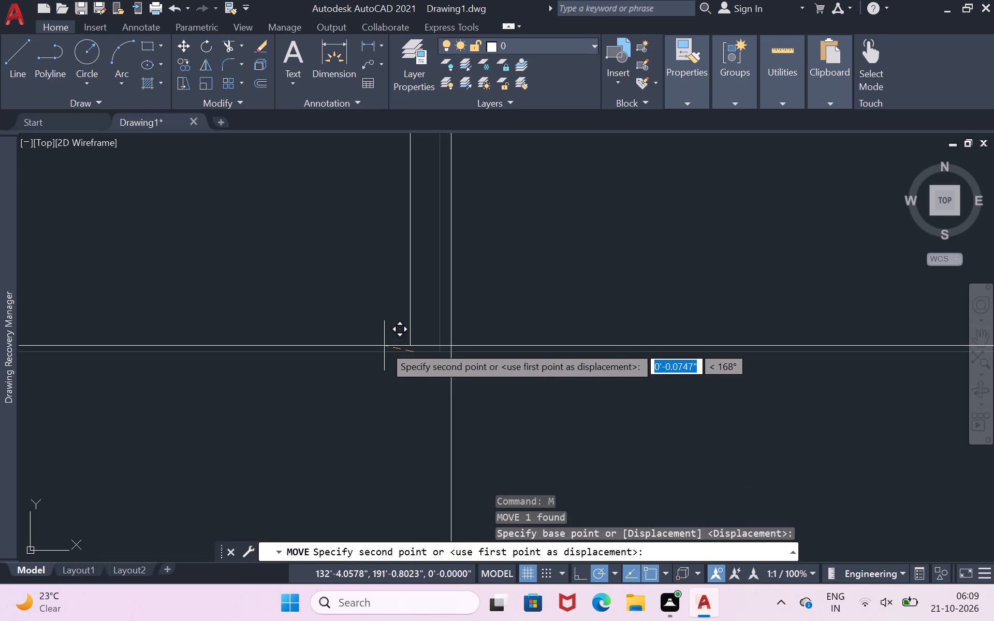
scroll(408, 349, "down", 1)
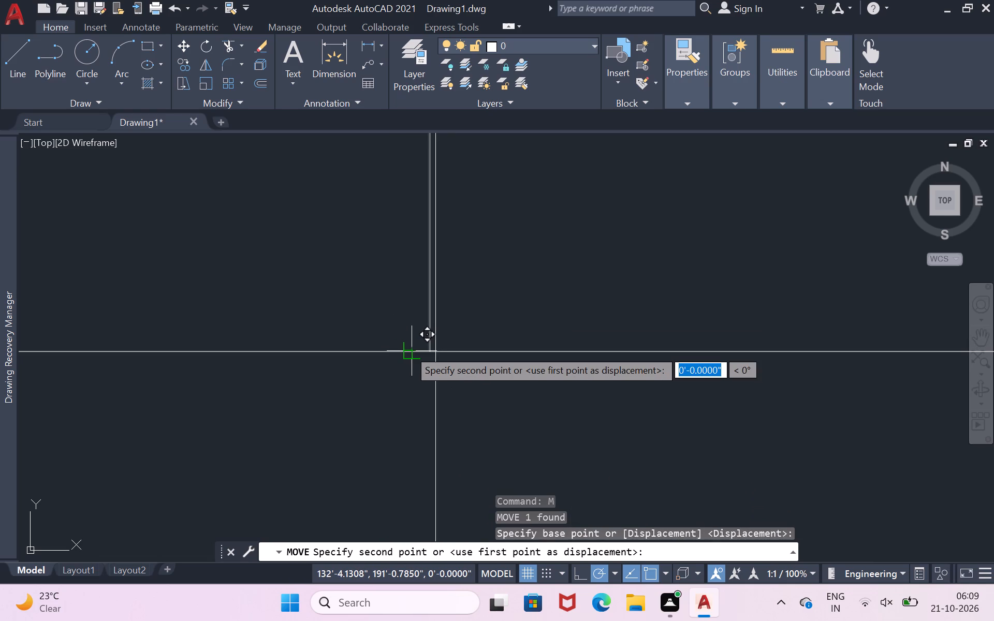
scroll(408, 349, "down", 2)
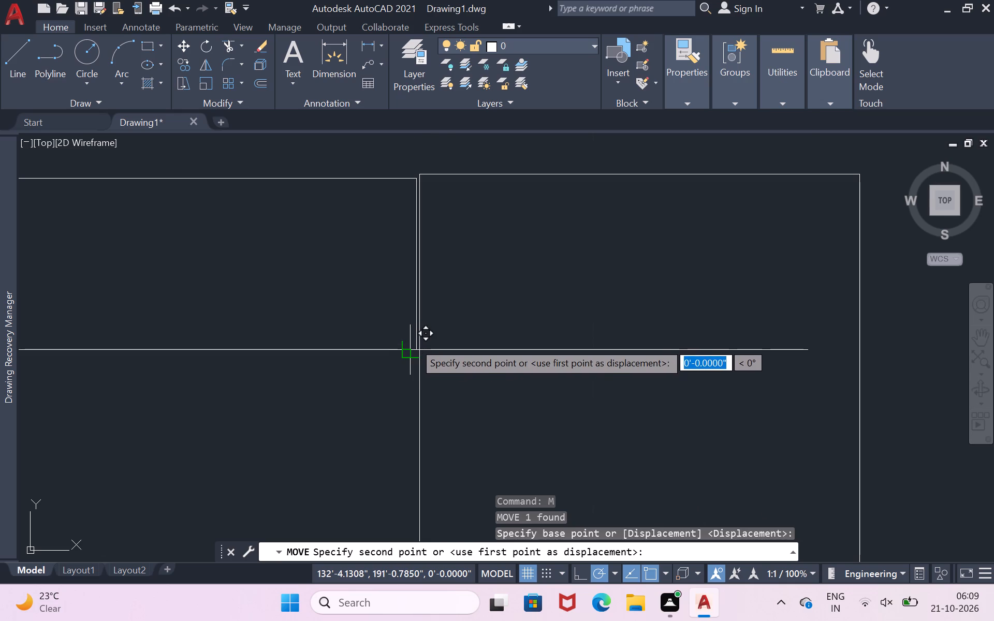
scroll(420, 341, "up", 2)
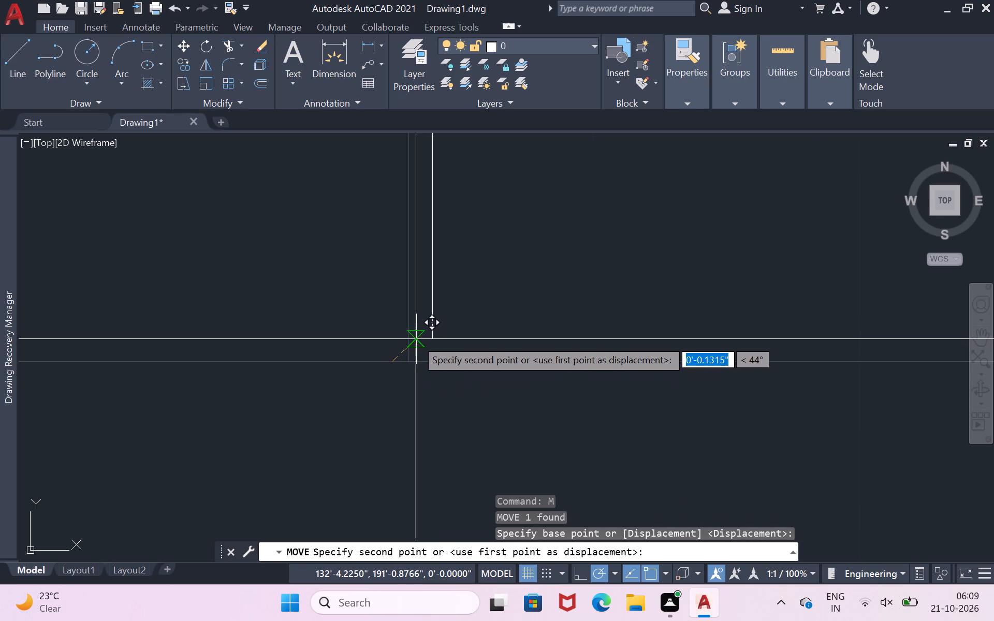
scroll(411, 321, "down", 3)
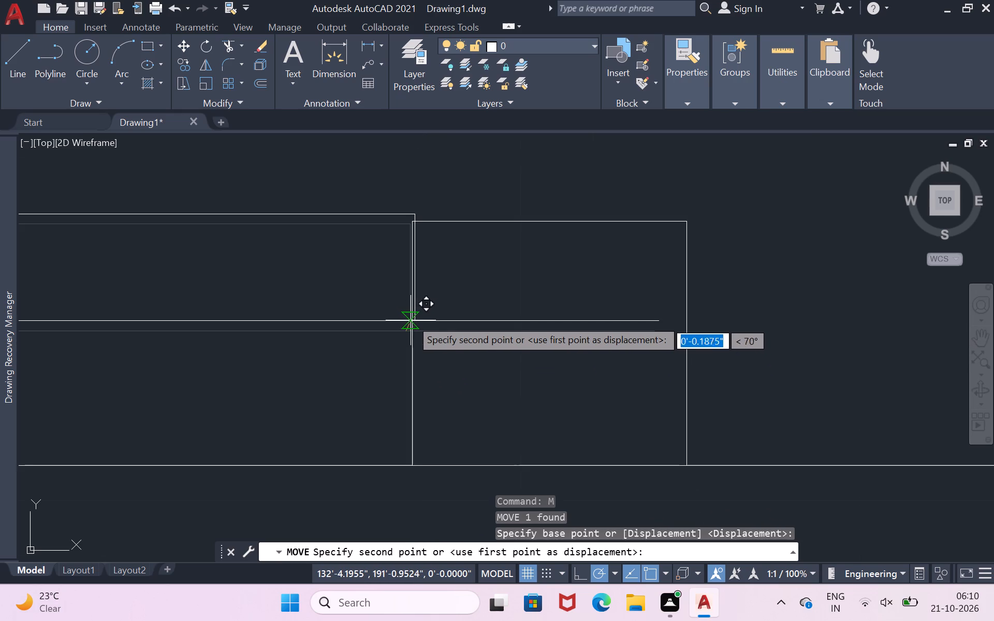
scroll(412, 245, "up", 2)
scroll(414, 241, "down", 2)
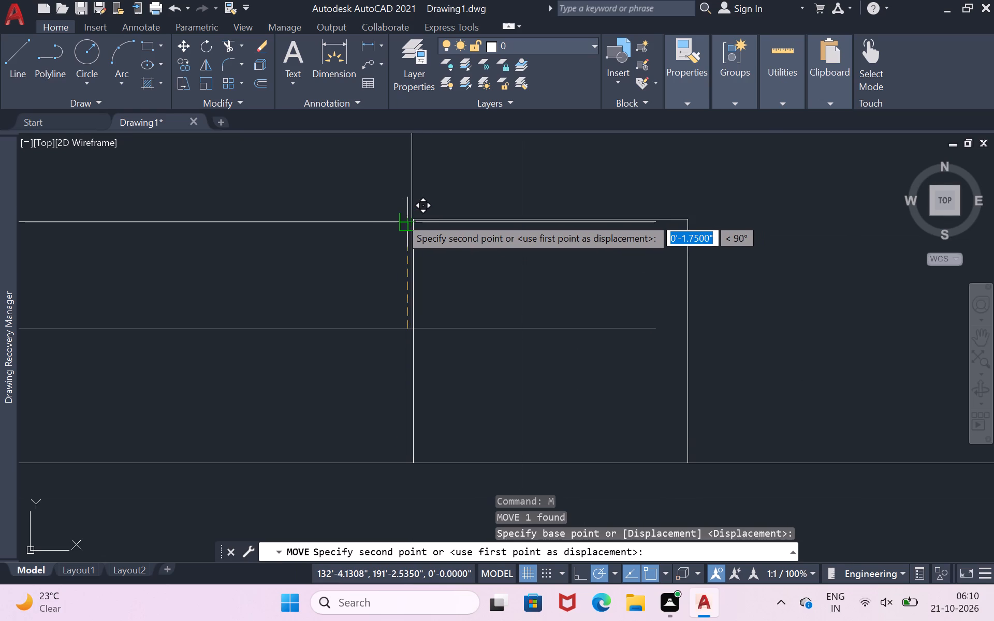
scroll(400, 217, "up", 4)
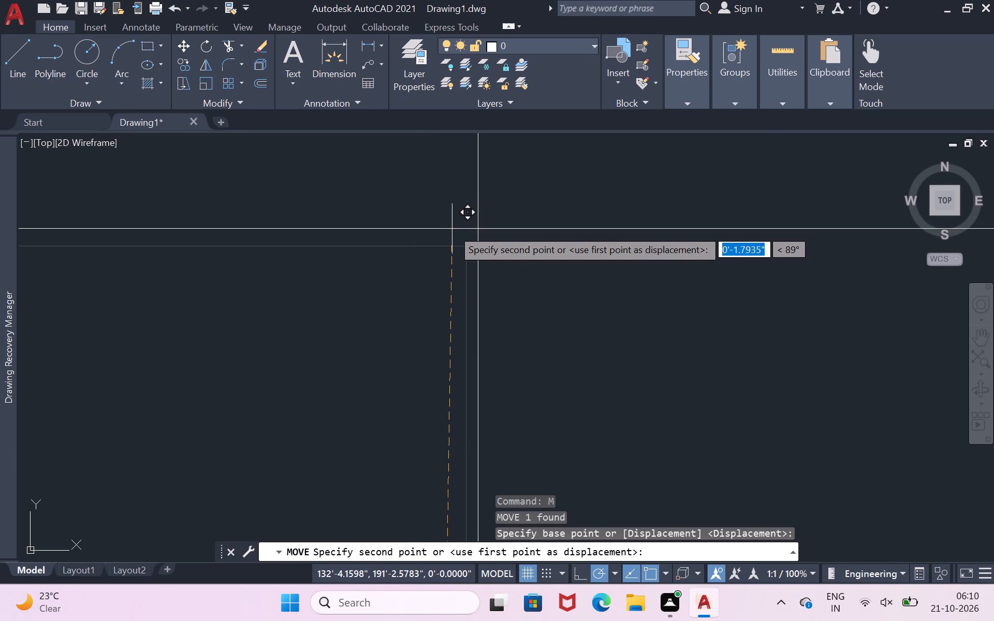
left_click(452, 229)
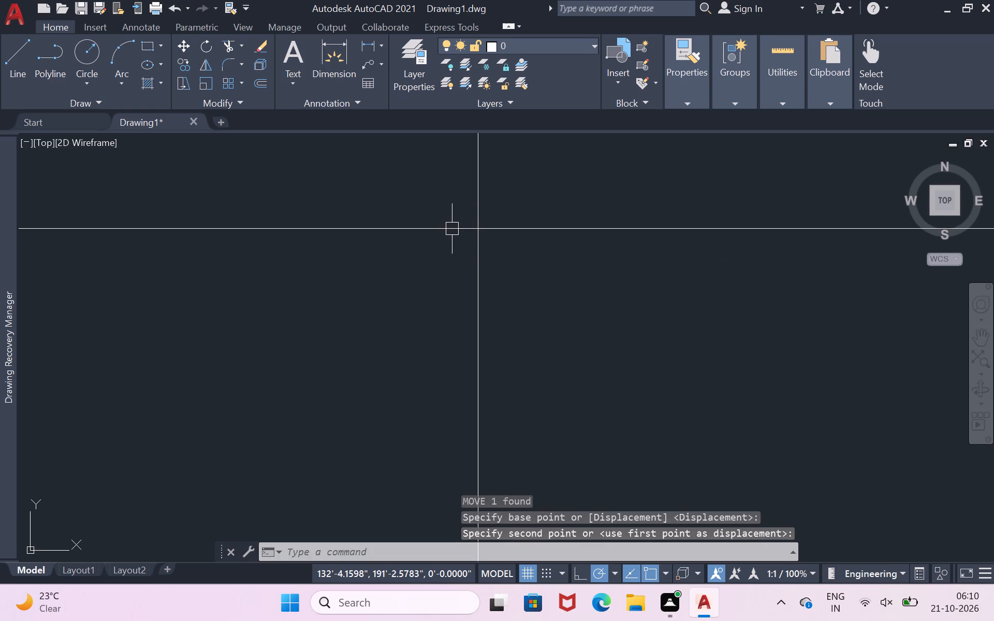
scroll(459, 229, "down", 9)
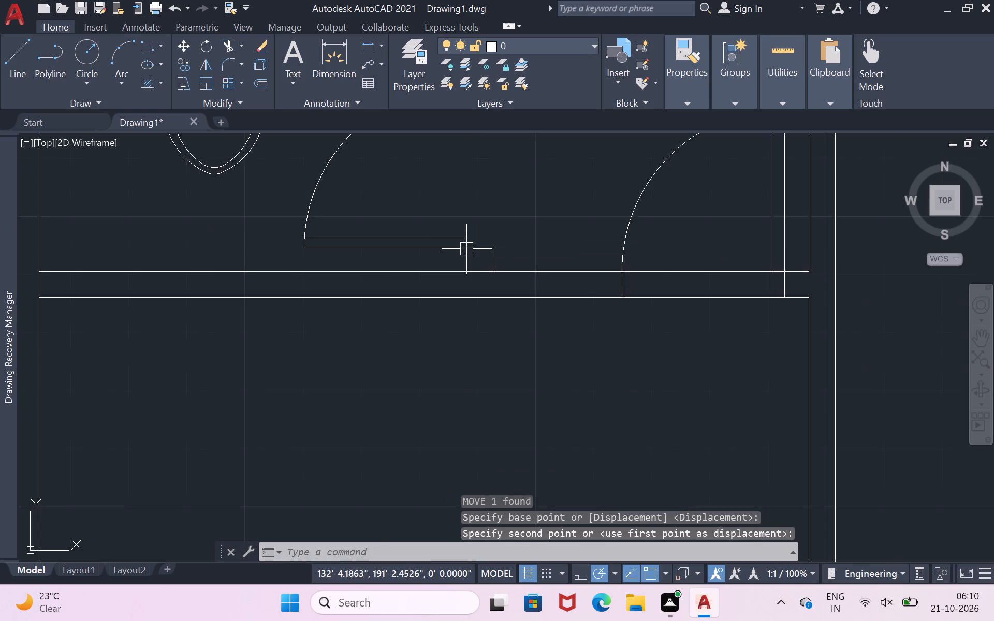
Draw a vertical line from the top-right corner of the small box beside the toilet-room door up to the top wall's inner face.
scroll(466, 249, "down", 2)
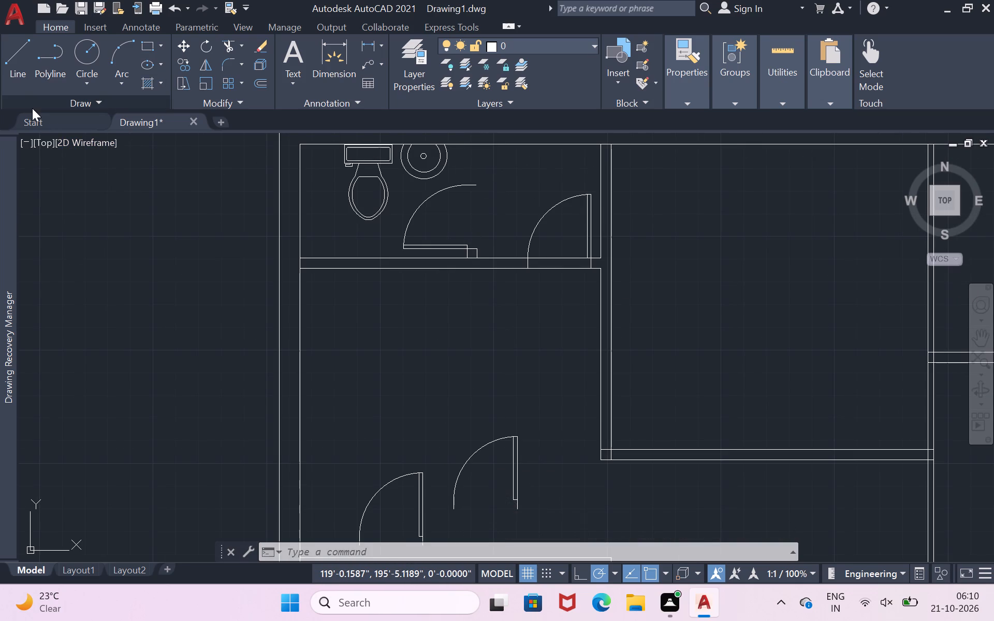
left_click(13, 50)
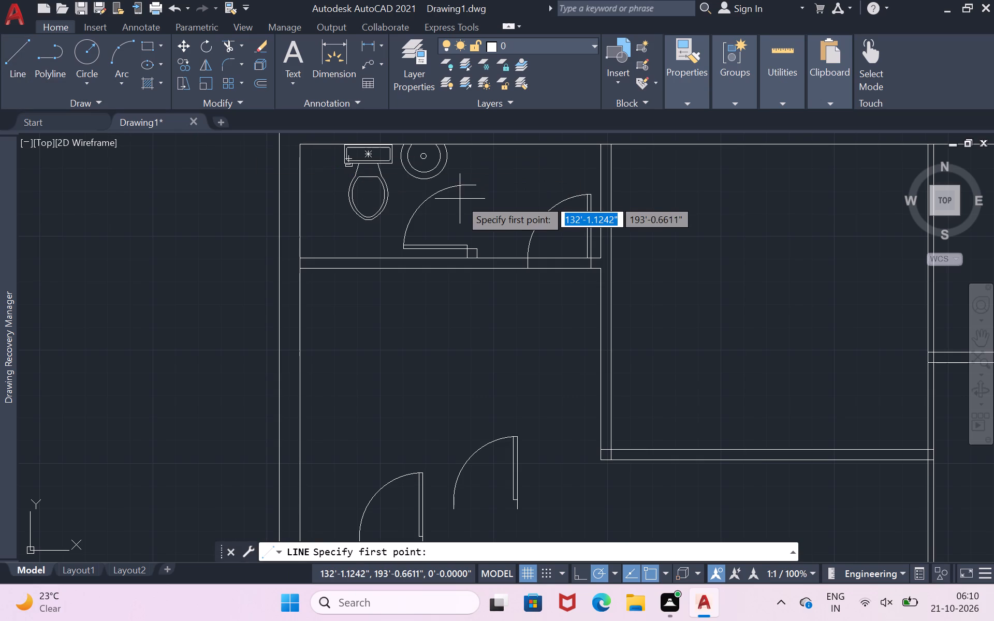
scroll(461, 199, "up", 4)
scroll(496, 271, "down", 1)
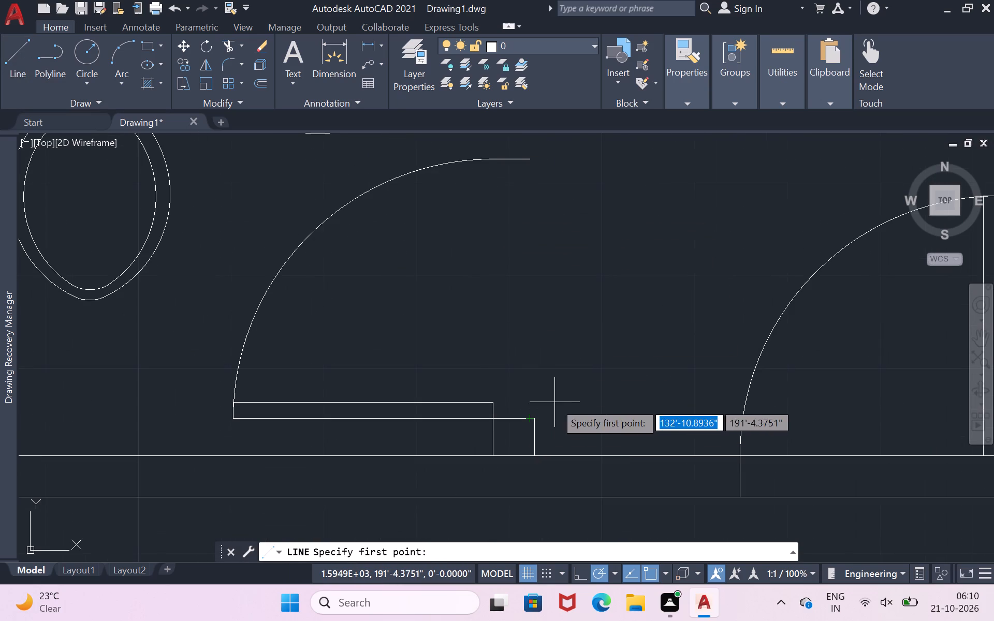
scroll(535, 417, "up", 4)
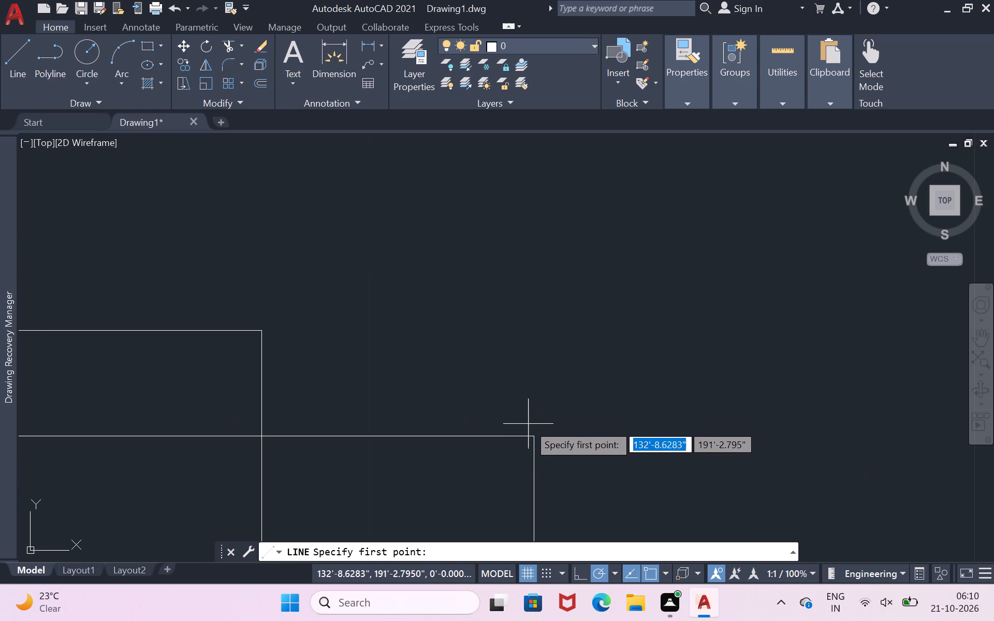
left_click(531, 434)
scroll(550, 345, "down", 3)
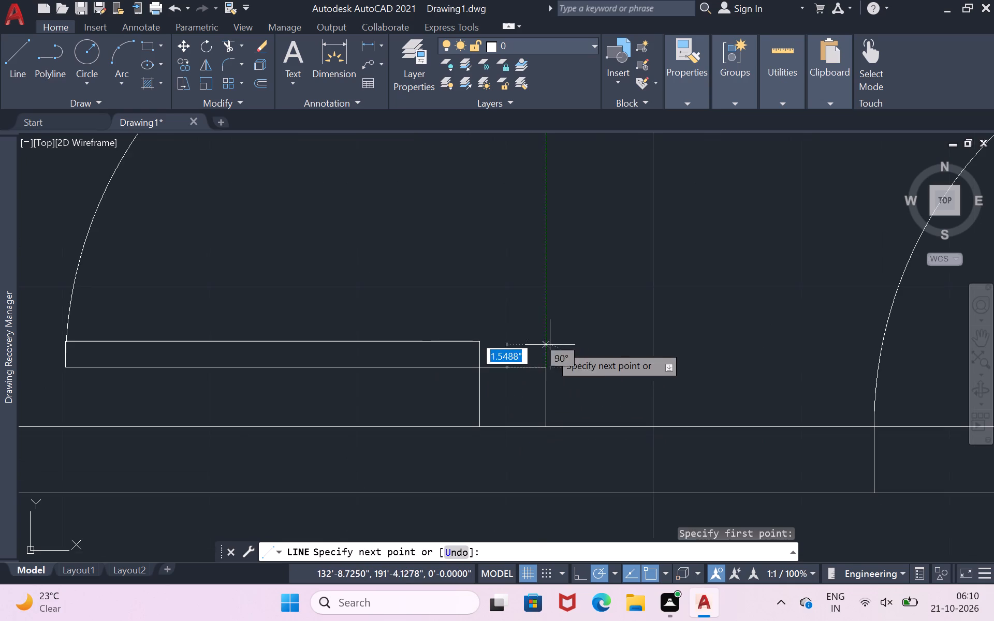
scroll(544, 362, "down", 3)
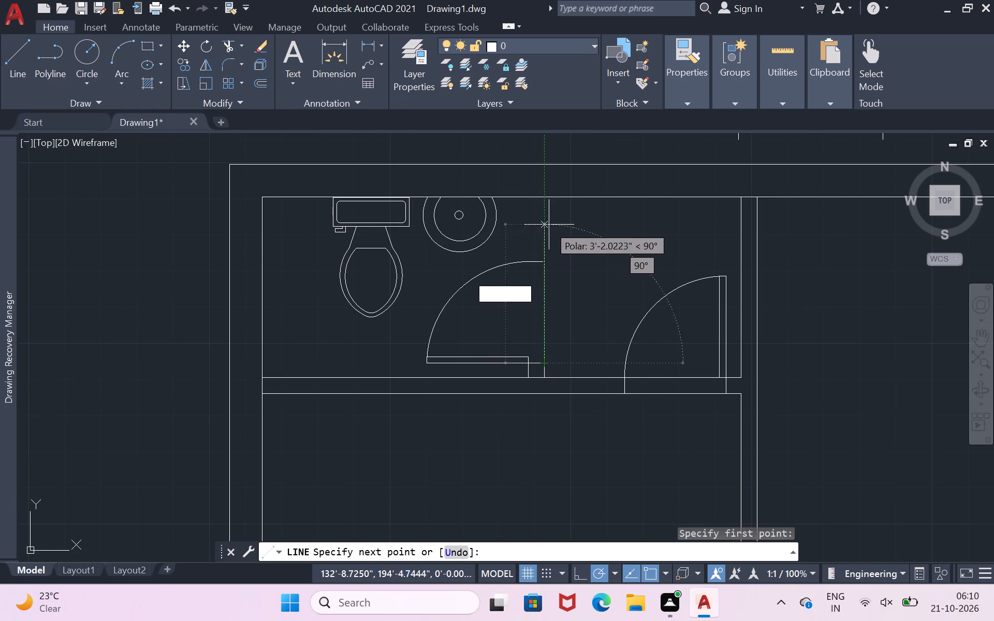
left_click(544, 200)
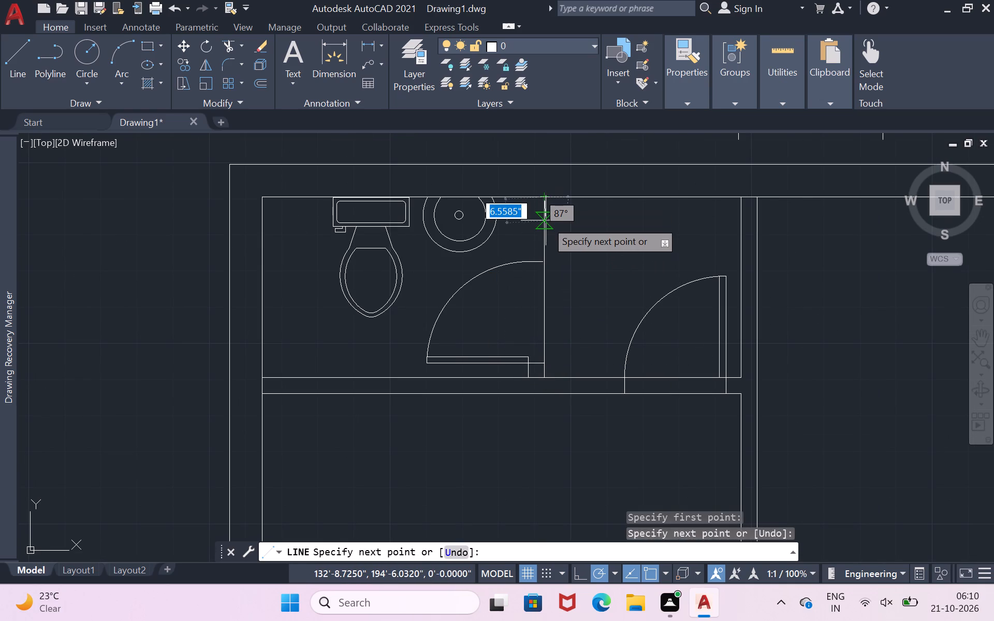
key("Return")
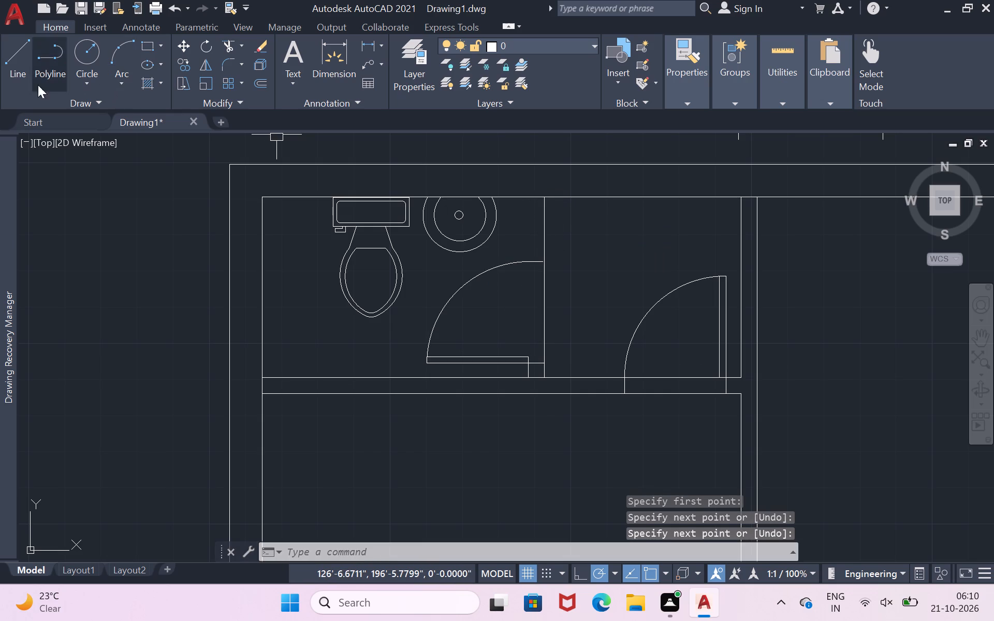
Draw a parallel vertical line from the door leaf's upper hinge-end corner up to the top wall's inner face.
left_click(11, 68)
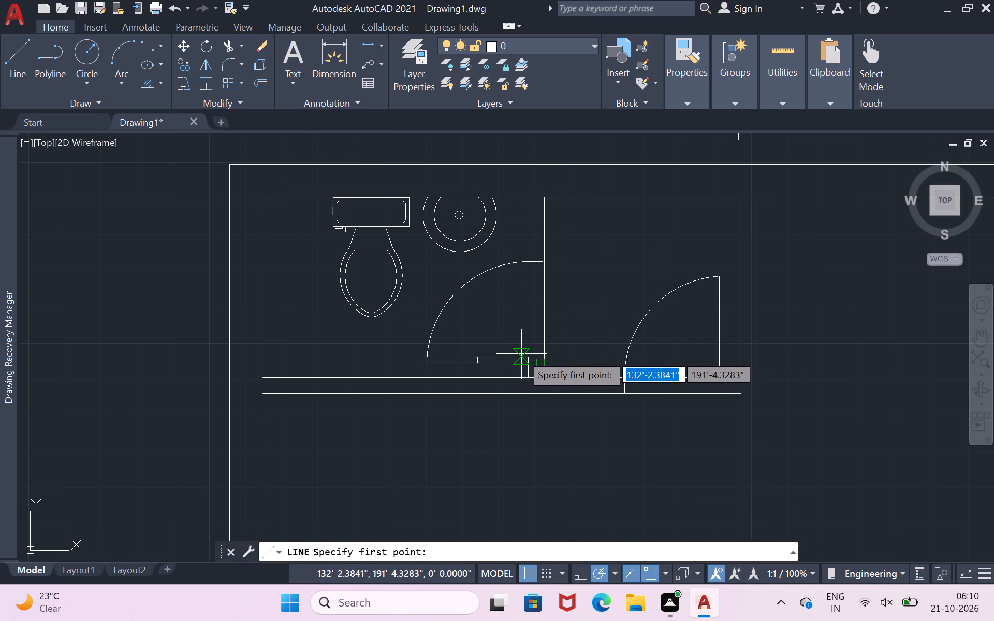
scroll(526, 352, "up", 3)
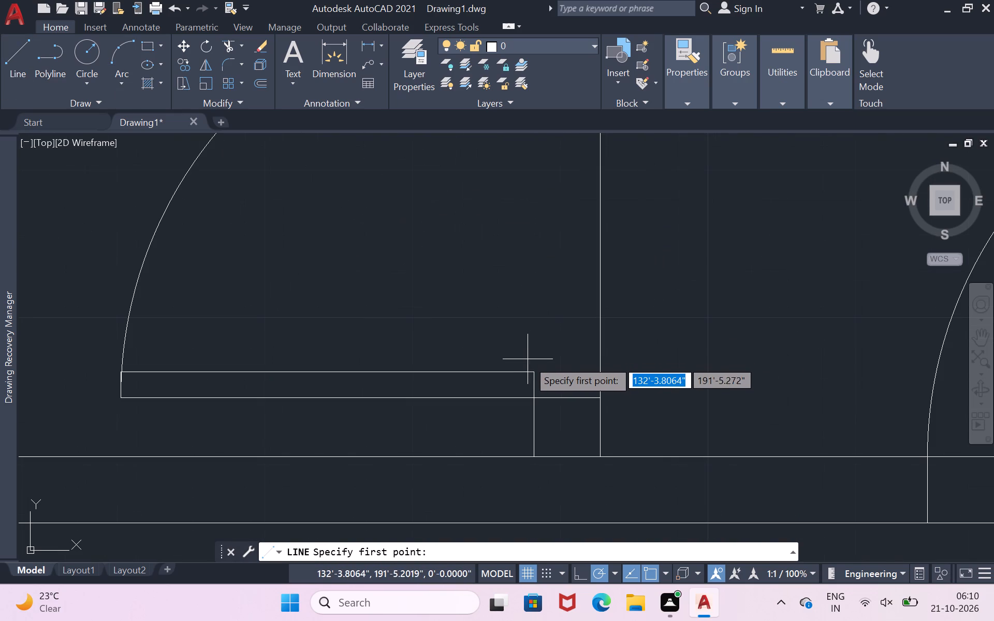
left_click_drag(532, 378, 532, 372)
scroll(531, 191, "down", 2)
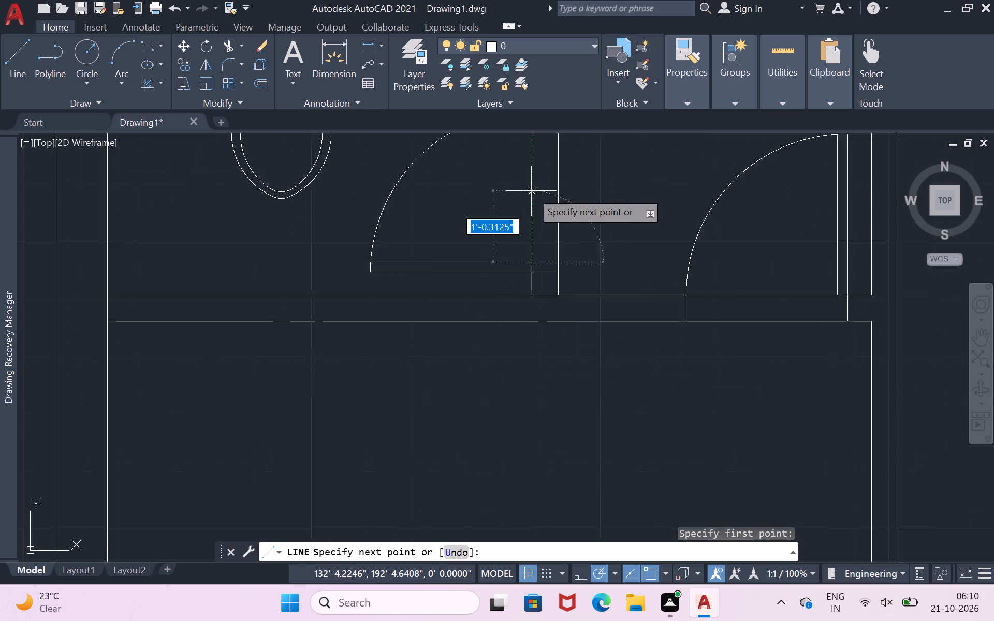
scroll(531, 191, "down", 4)
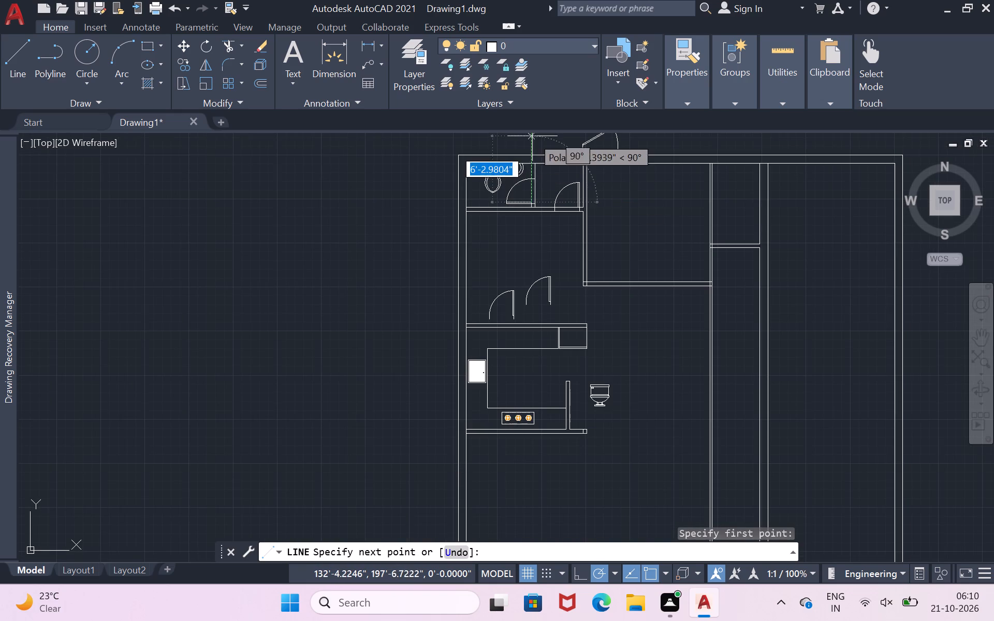
scroll(532, 136, "up", 3)
left_click(531, 252)
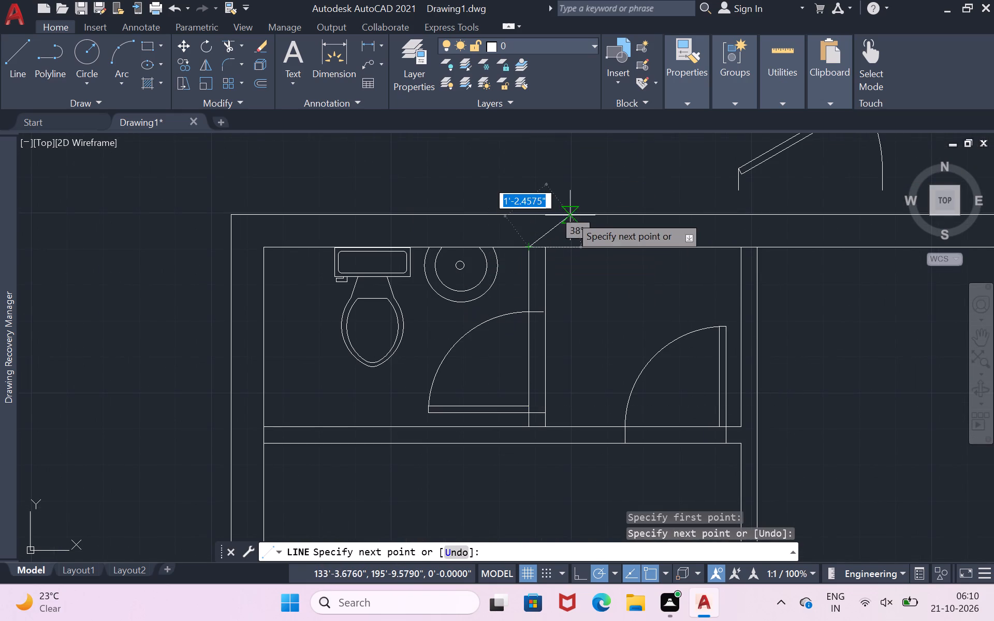
key("Return")
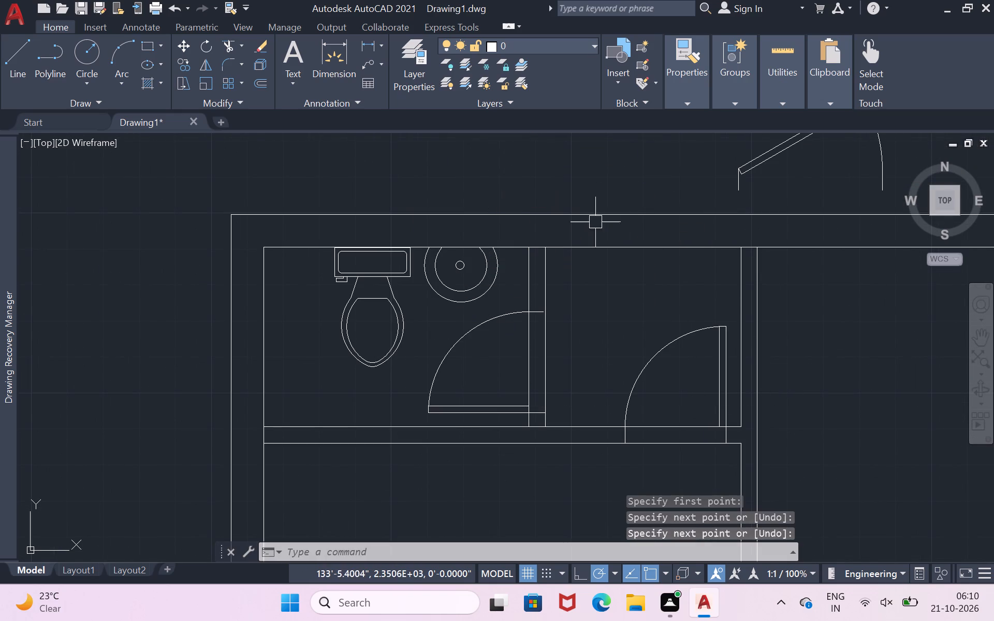
Trim the new partition's left line across the door opening, and the horizontal partition's upper line at the adjacent door and between the new partition lines.
type("tr")
key("Return")
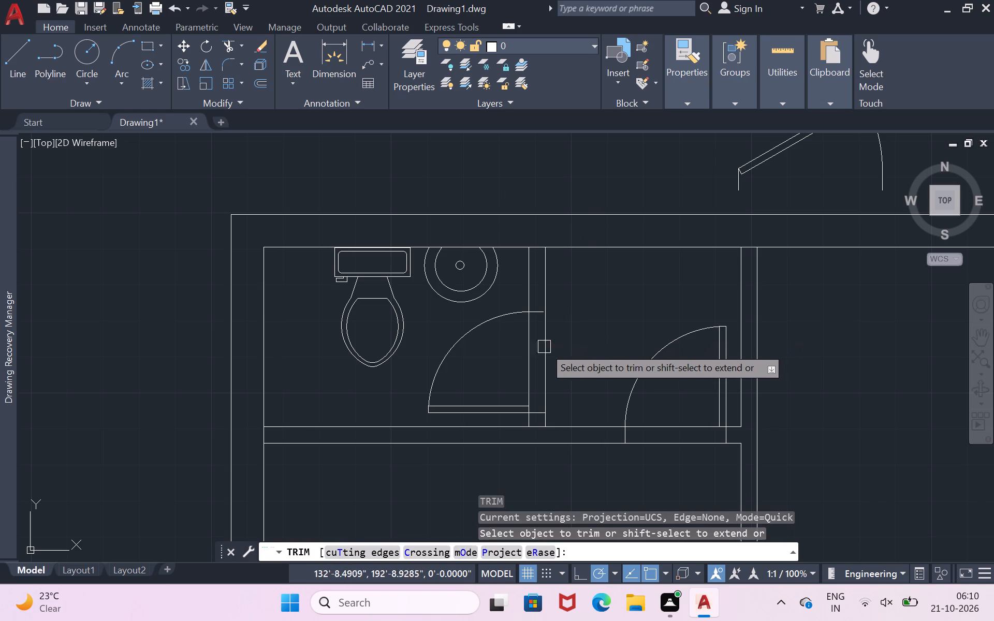
left_click(524, 353)
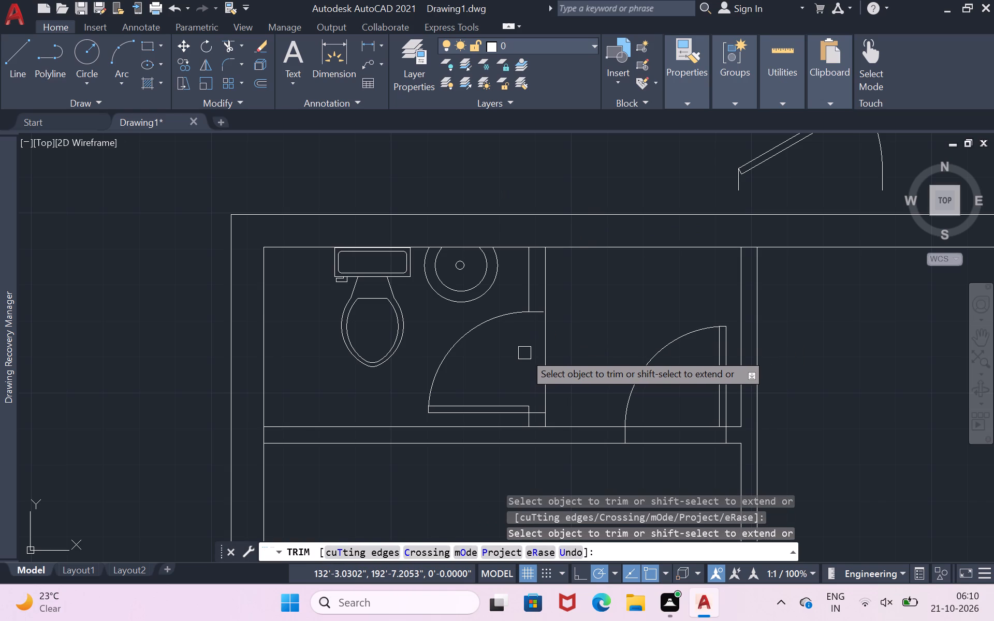
left_click(650, 426)
scroll(660, 412, "down", 2)
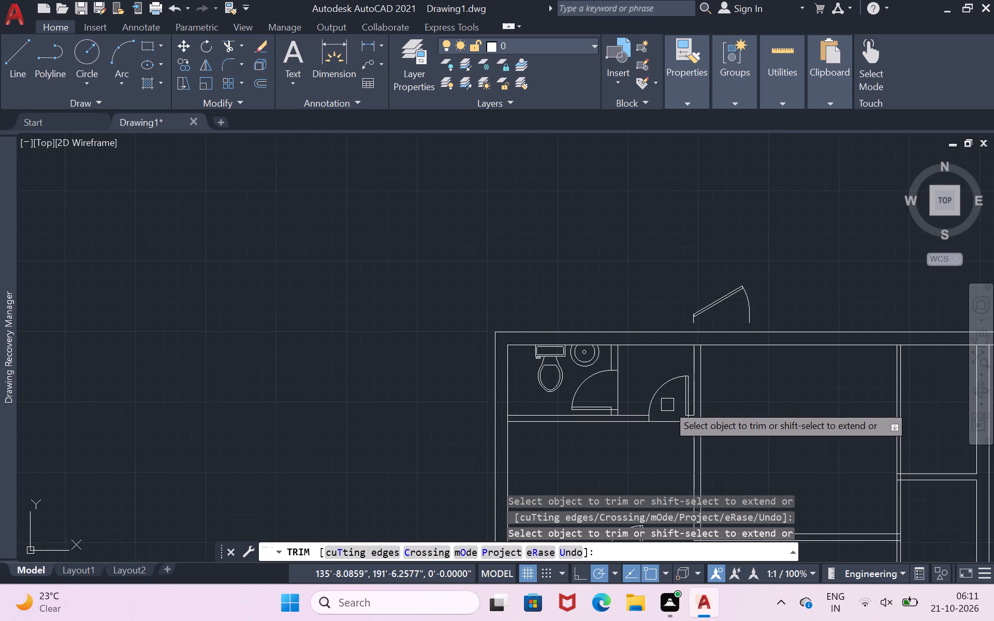
scroll(620, 425, "up", 1)
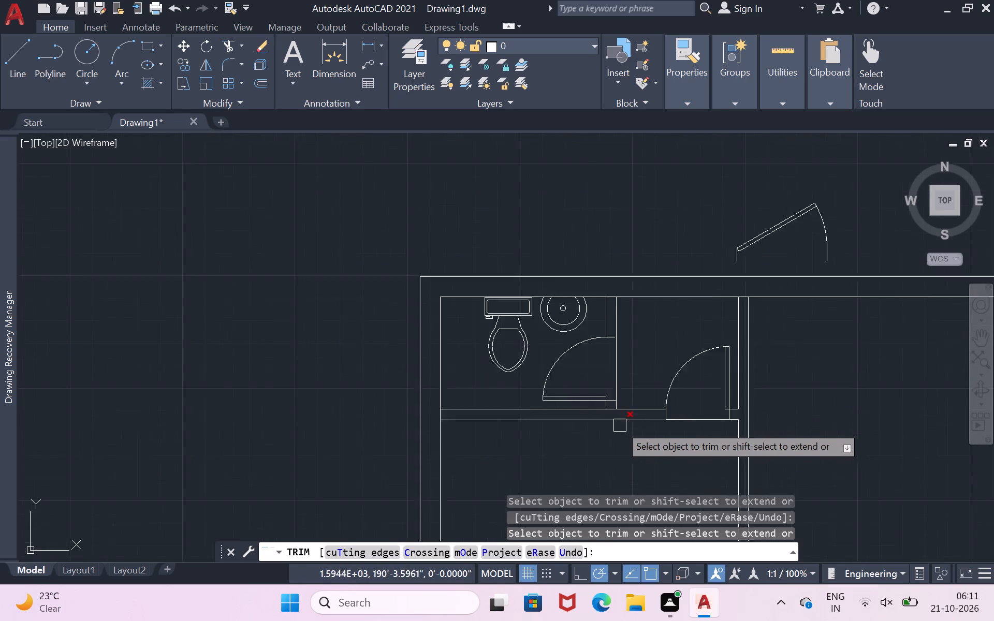
scroll(620, 425, "up", 2)
left_click(598, 385)
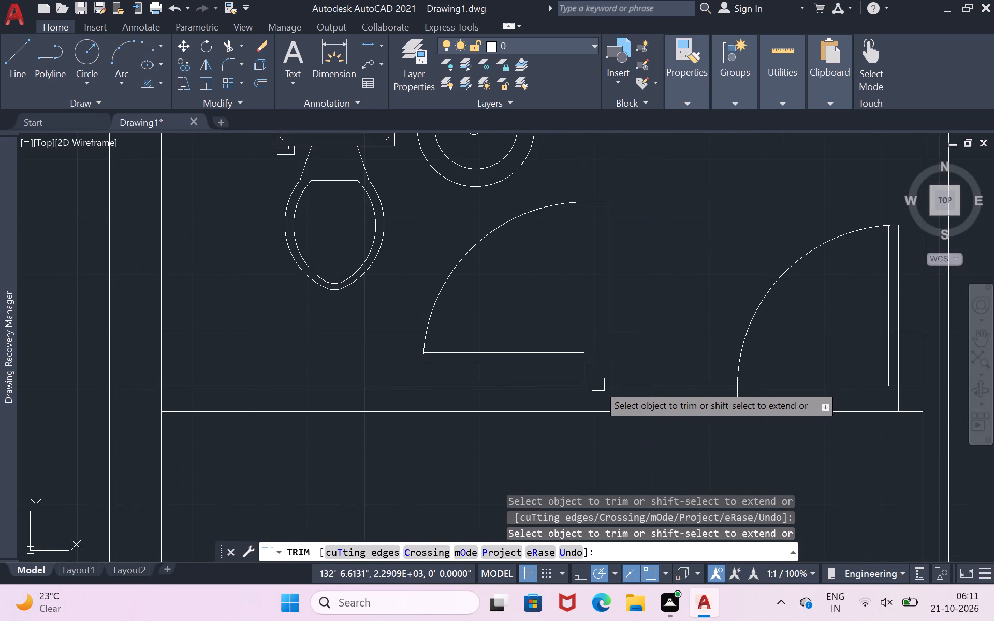
scroll(598, 385, "down", 3)
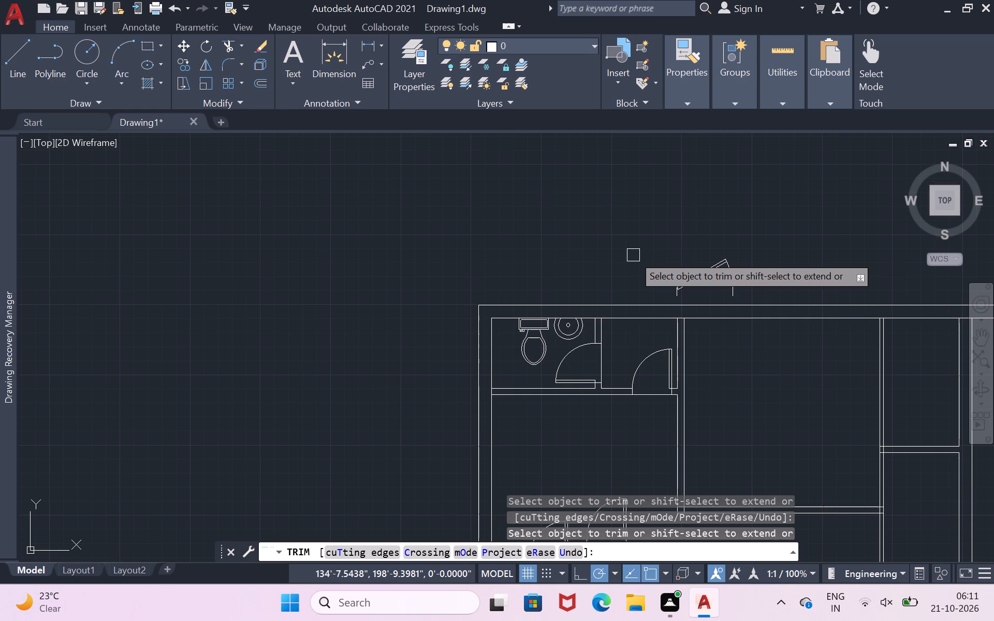
key("Return")
Delete the spare angled door block above the outer top wall.
scroll(651, 245, "down", 1)
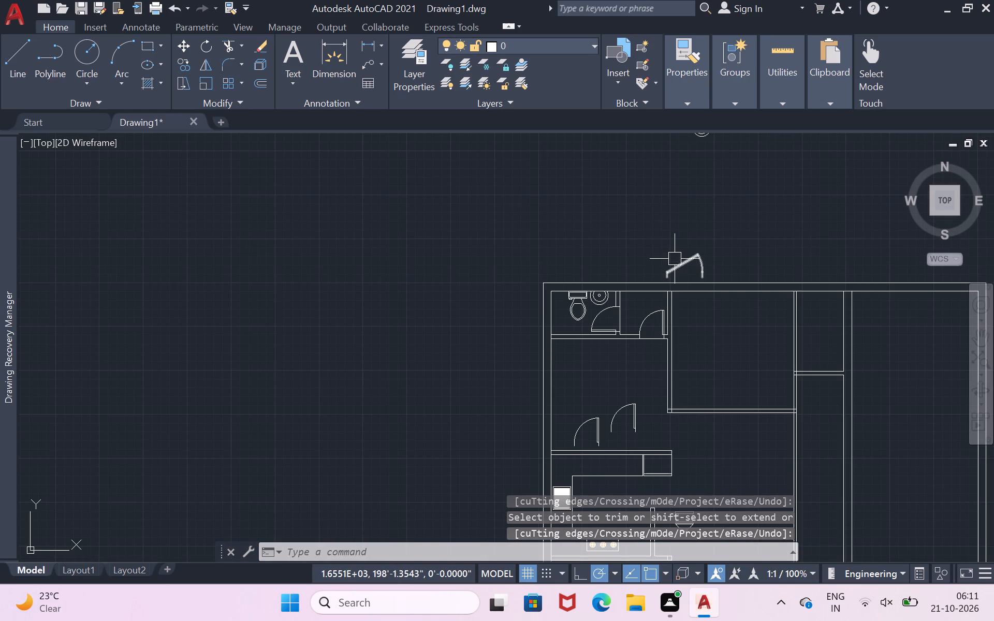
left_click(675, 259)
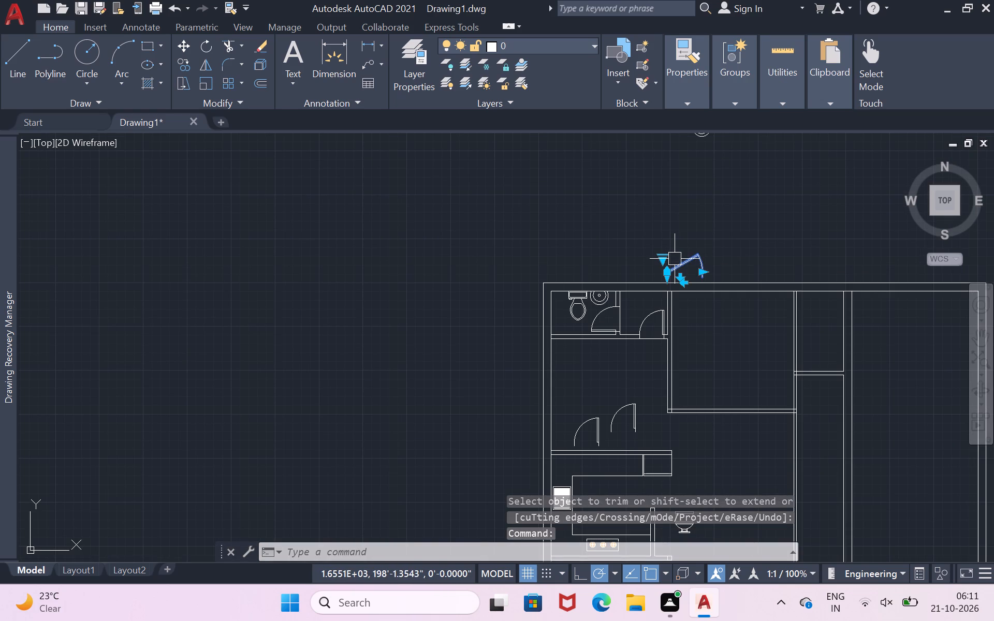
key("Delete")
Flip the right-hand spare door above the kitchen horizontally and stretch its opening width to 3'.
scroll(678, 253, "down", 1)
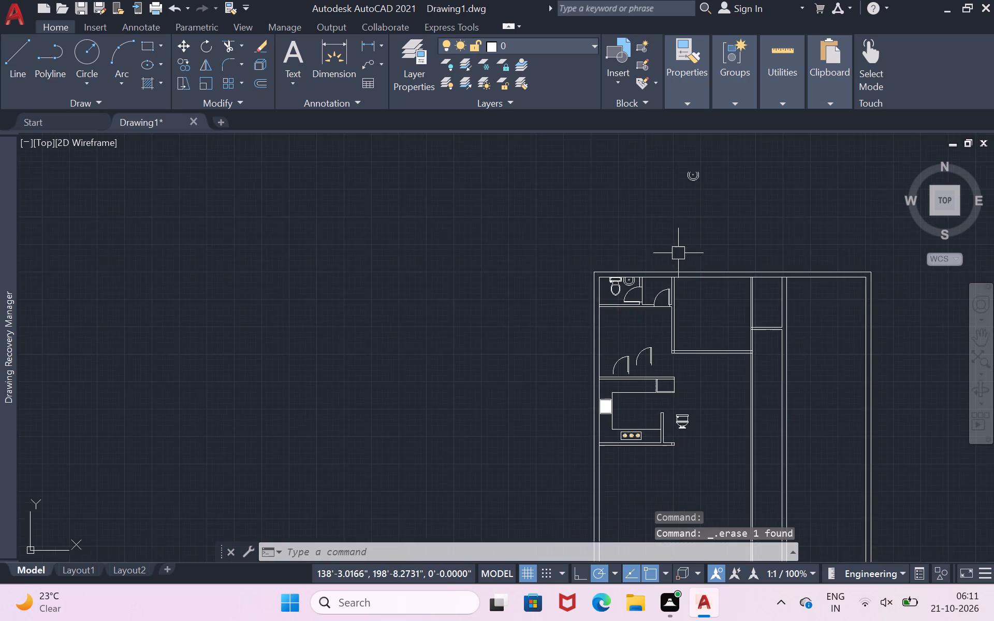
scroll(678, 253, "down", 1)
scroll(661, 330, "up", 4)
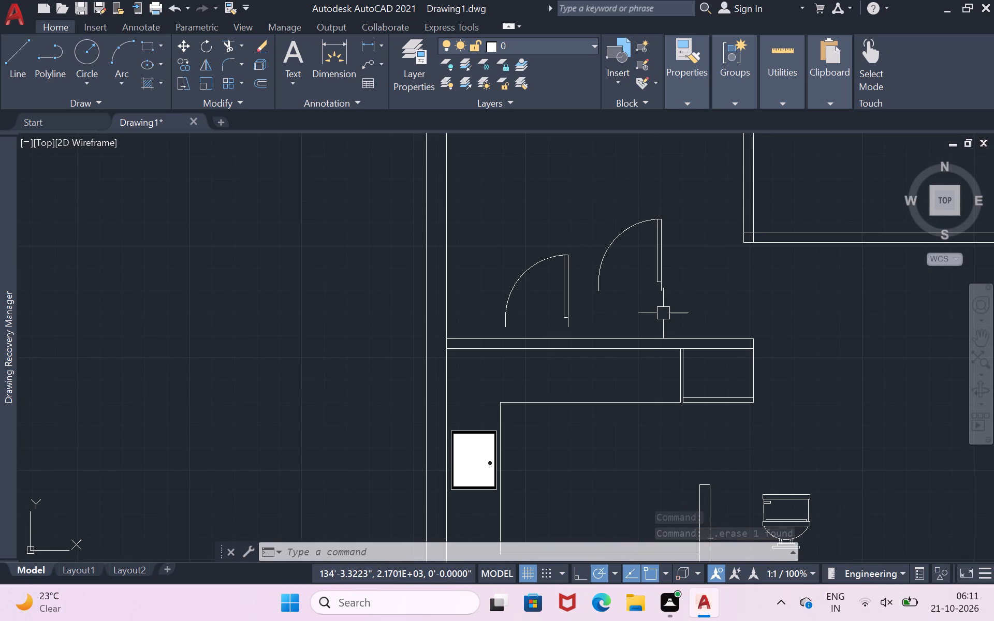
left_click(660, 264)
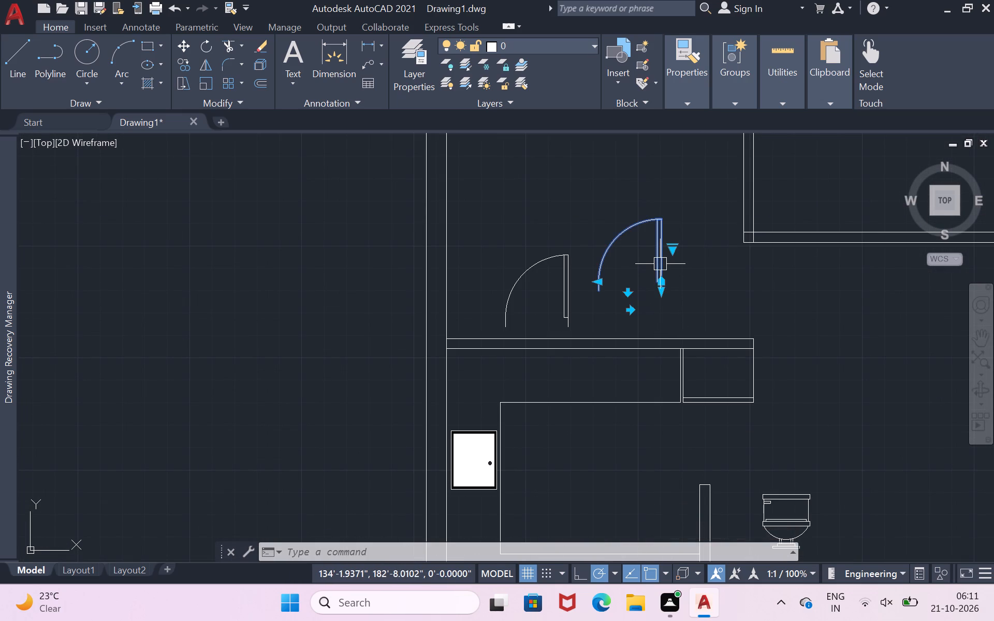
left_click(633, 309)
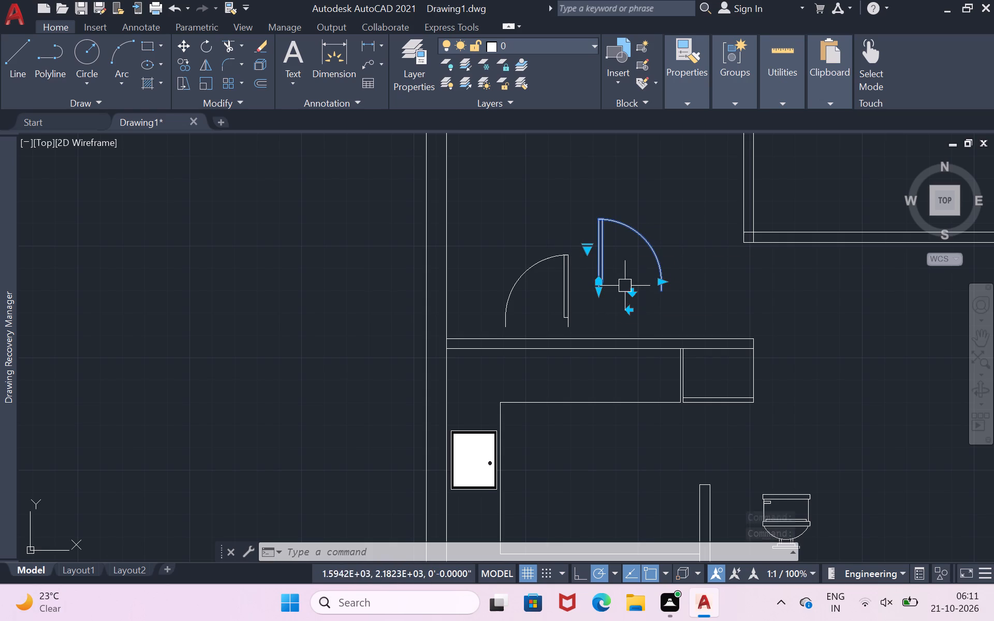
left_click_drag(660, 281, 661, 280)
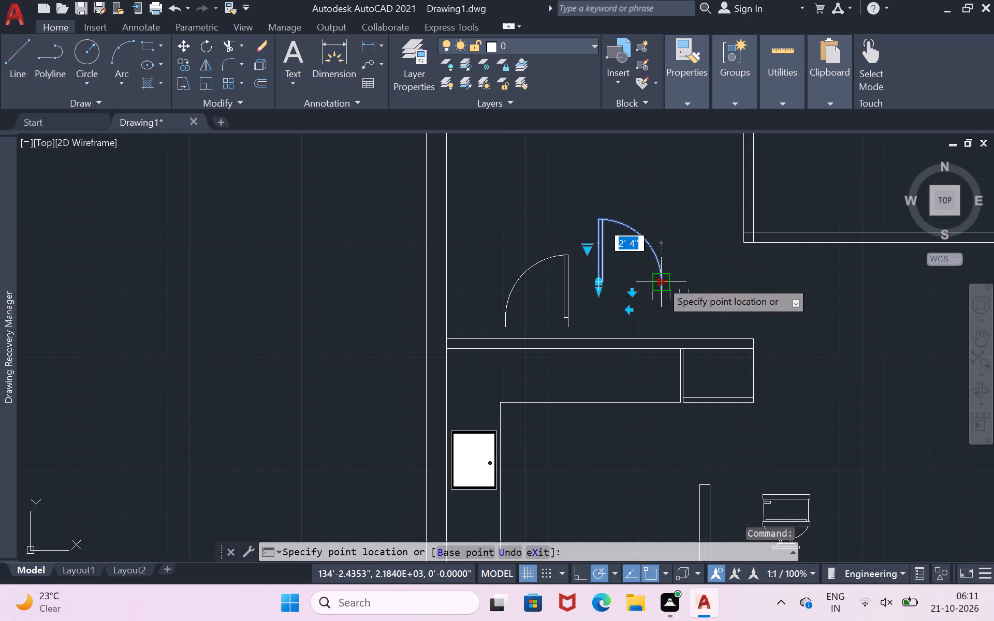
left_click_drag(661, 280, 681, 276)
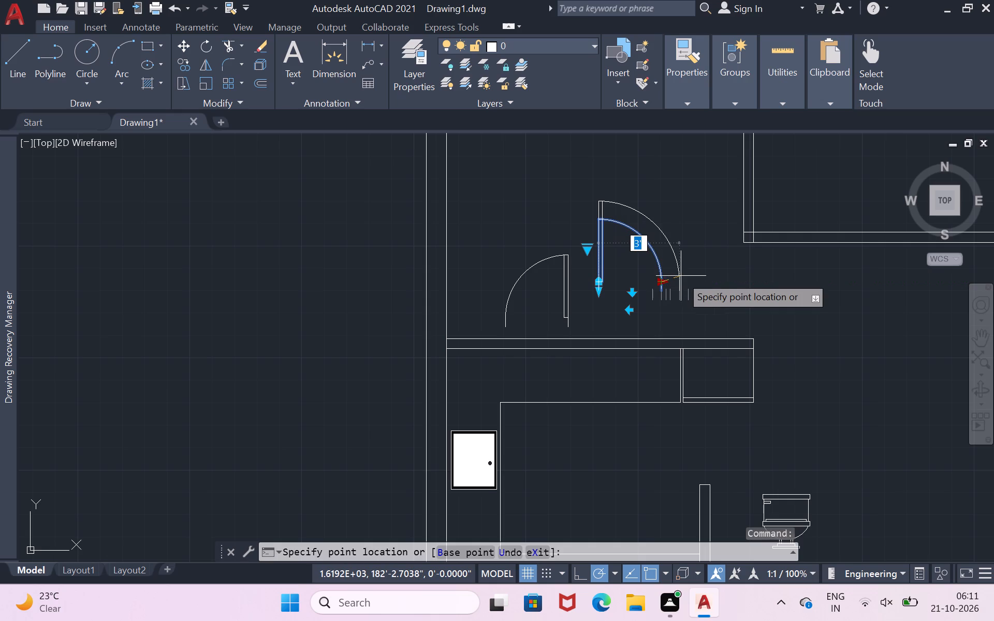
left_click(681, 276)
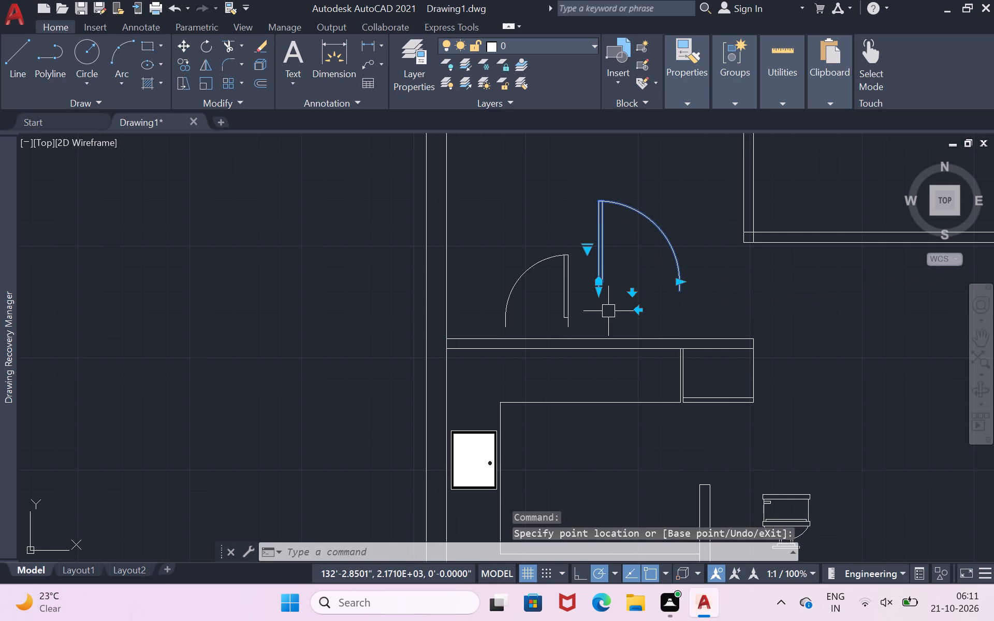
Rotate the 3' door 90° counterclockwise so its leaf lies horizontal.
type("ro")
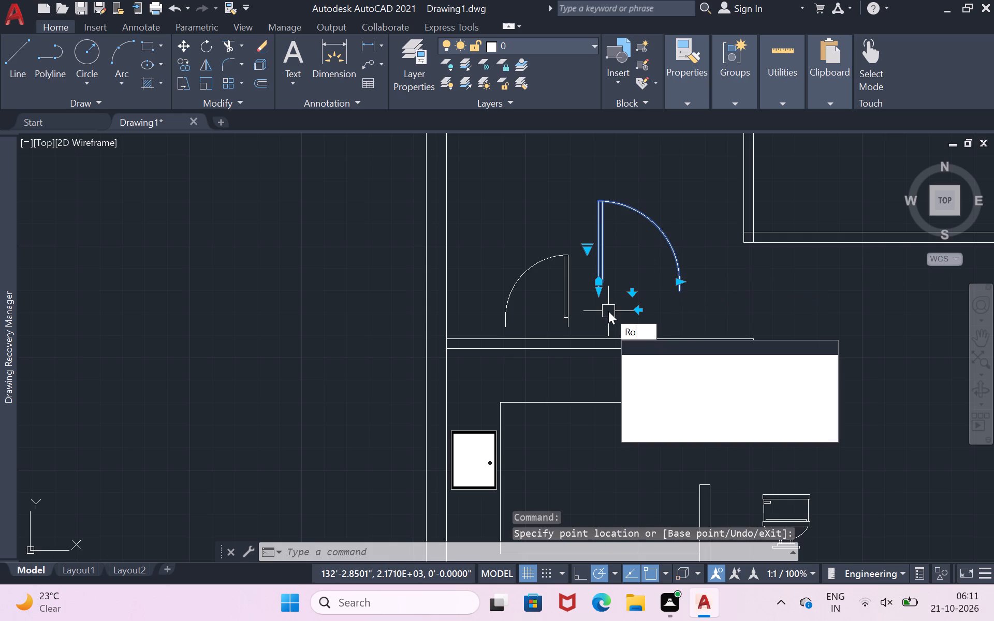
key("Return")
left_click(608, 311)
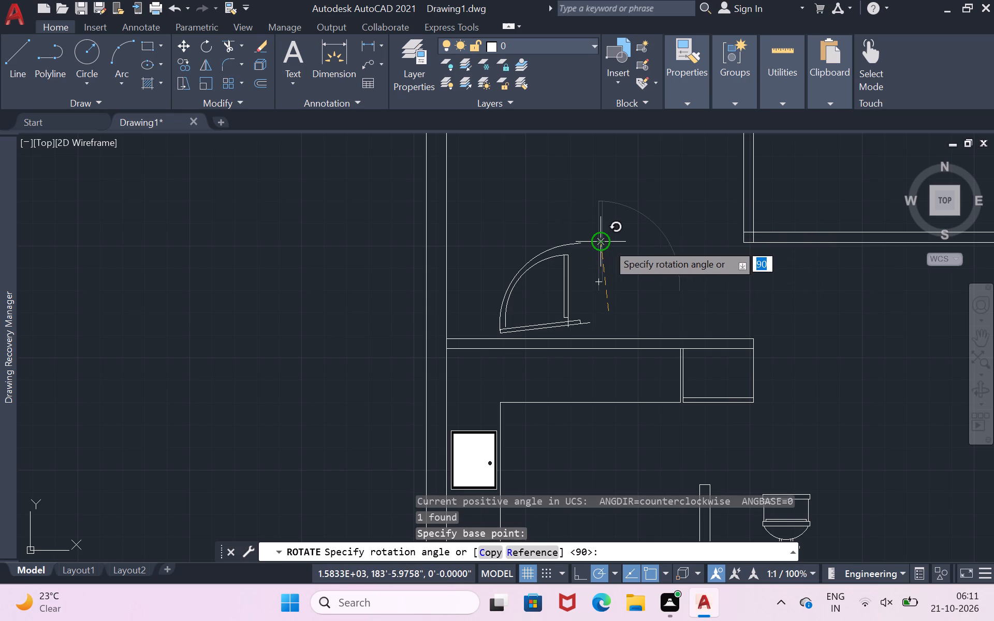
left_click(613, 248)
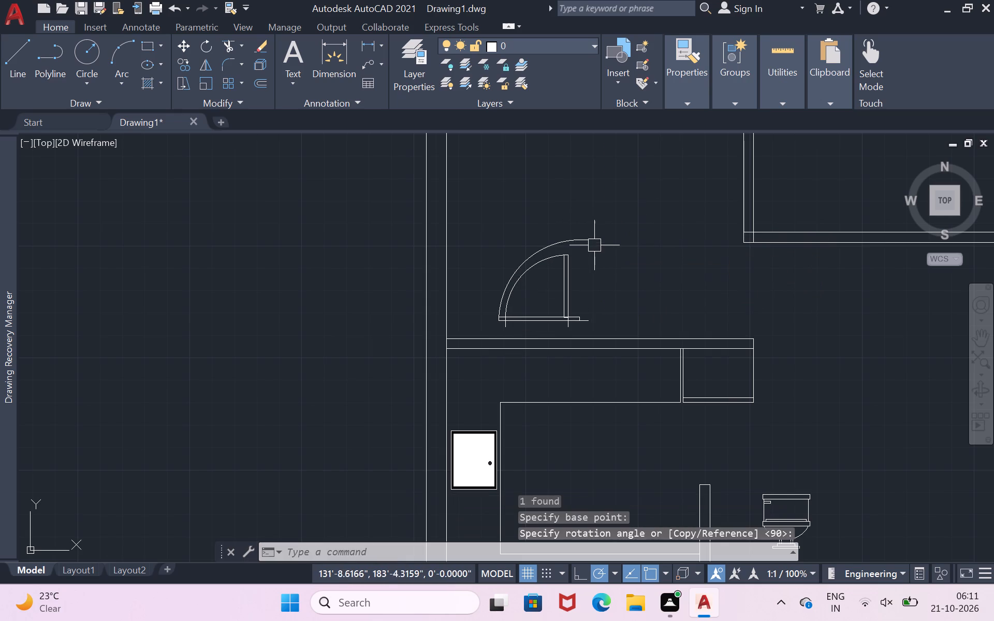
Move the rotated 3' door by its arc-side jamb end into the opening between the kitchen top wall's right end and the partition corner above.
left_click(587, 241)
key("m")
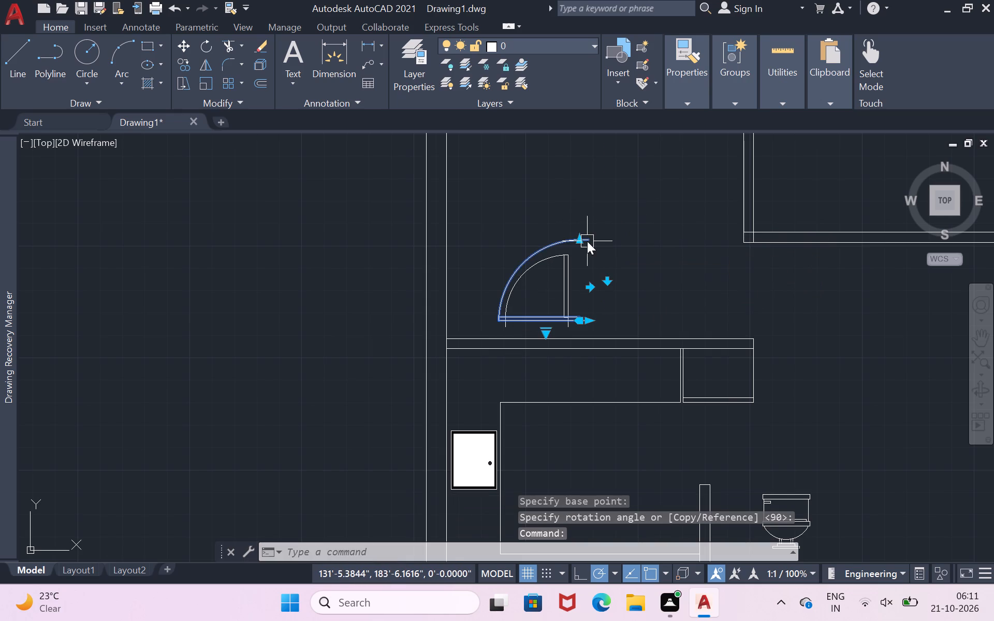
key("Return")
left_click(587, 241)
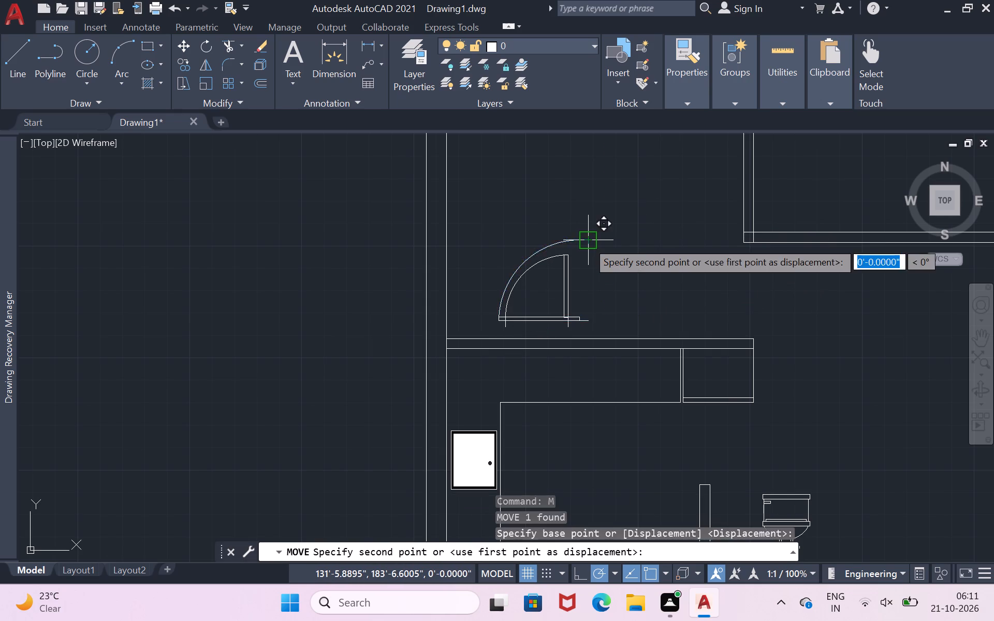
scroll(760, 257, "up", 1)
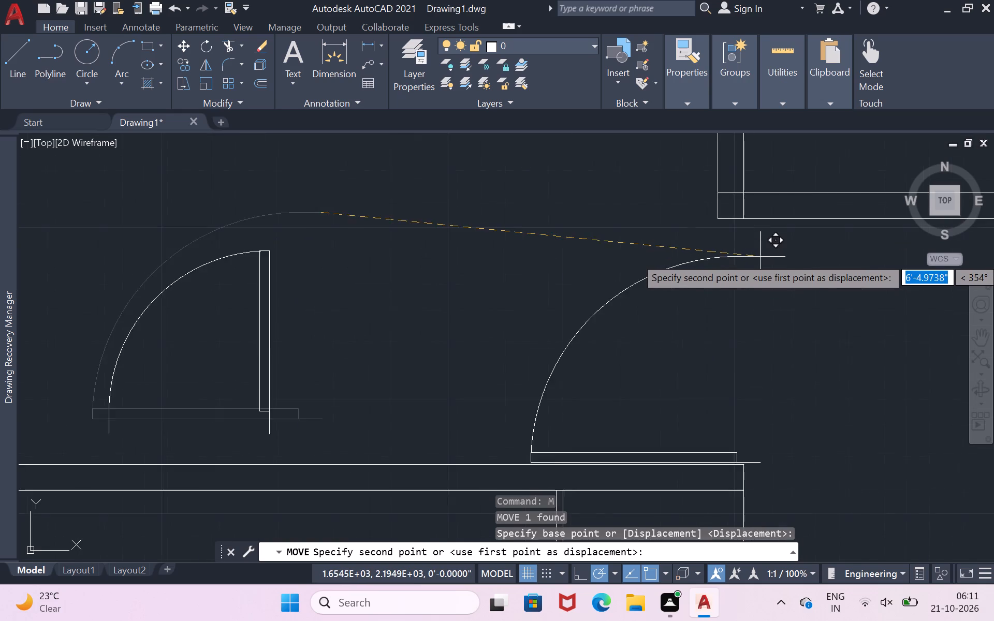
scroll(760, 257, "up", 2)
scroll(760, 254, "down", 1)
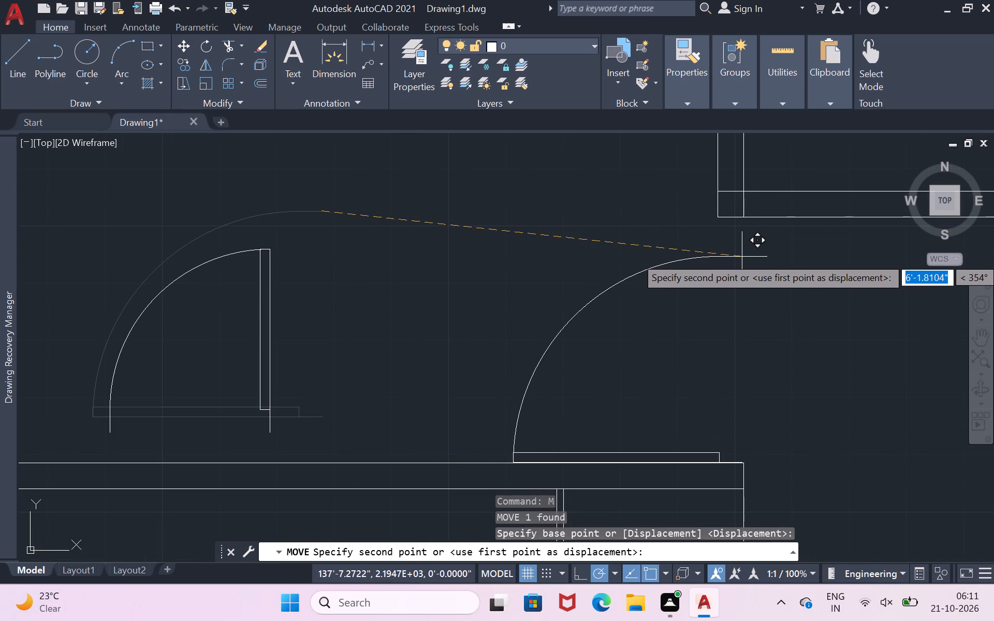
scroll(742, 257, "up", 2)
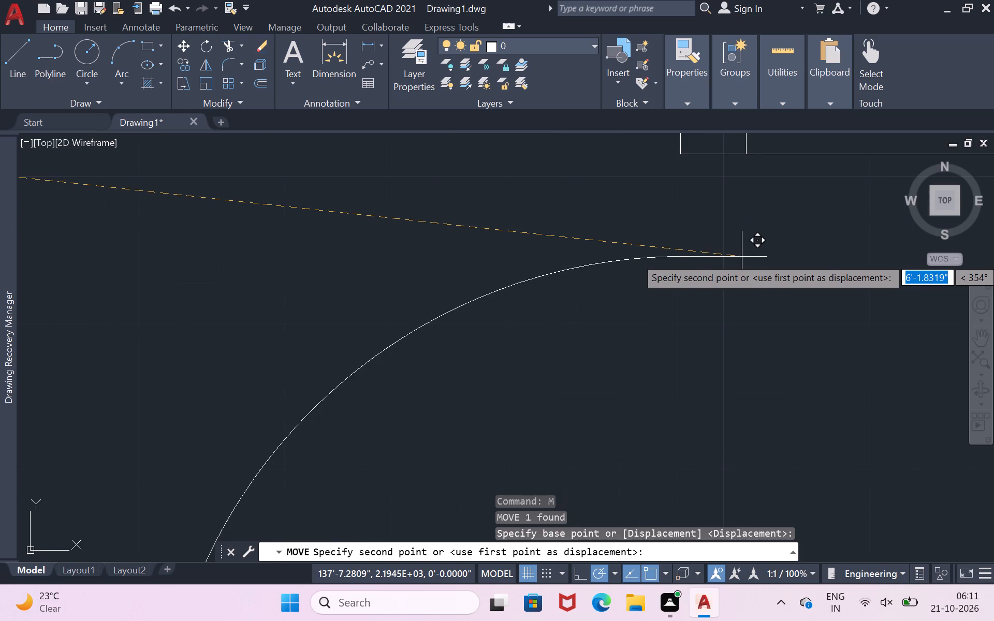
scroll(742, 257, "down", 3)
scroll(763, 306, "up", 2)
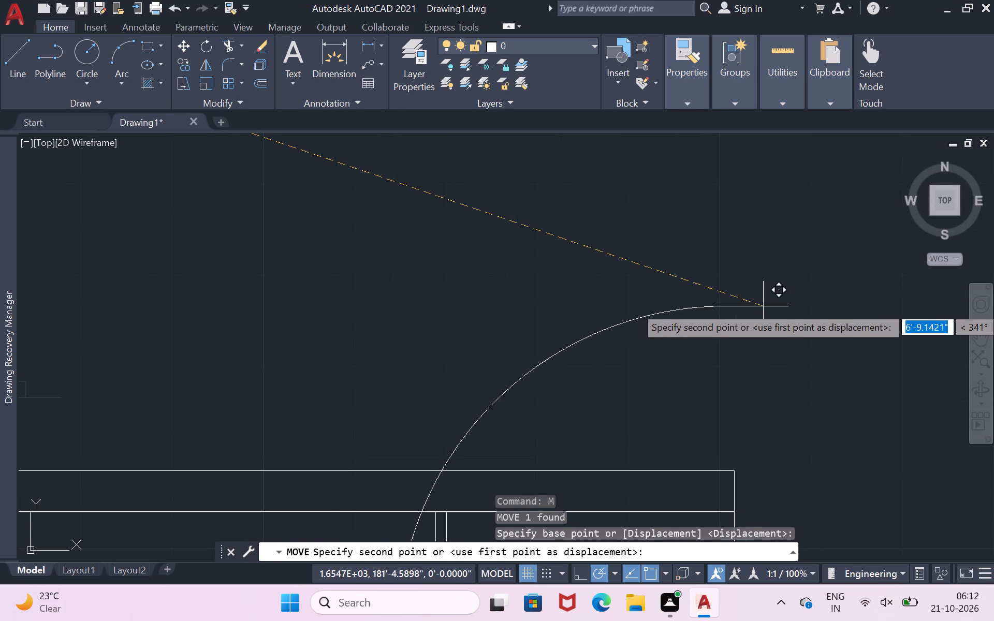
scroll(768, 252, "up", 1)
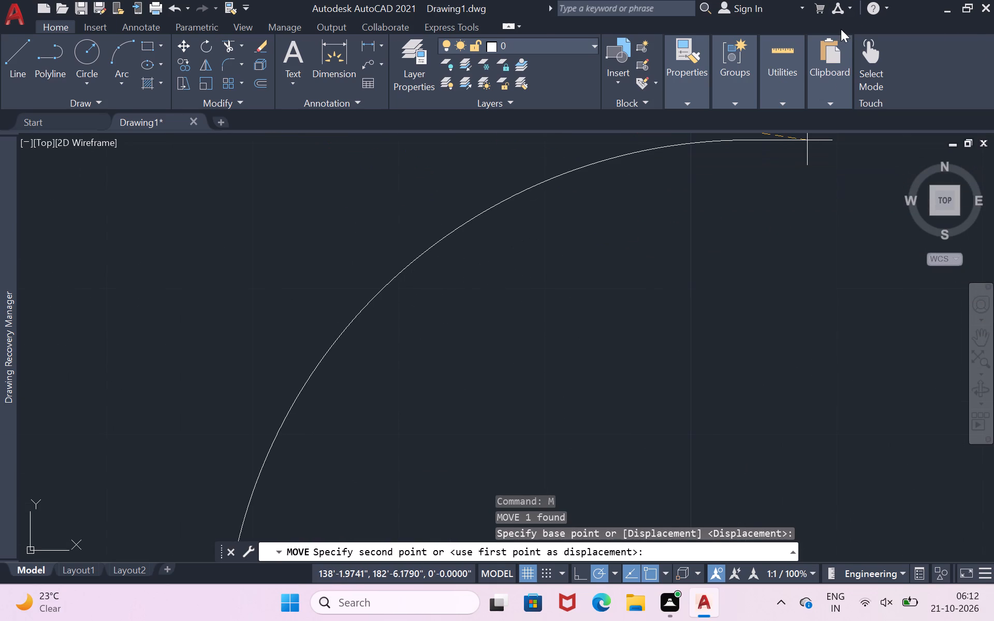
scroll(841, 29, "down", 3)
scroll(834, 183, "down", 2)
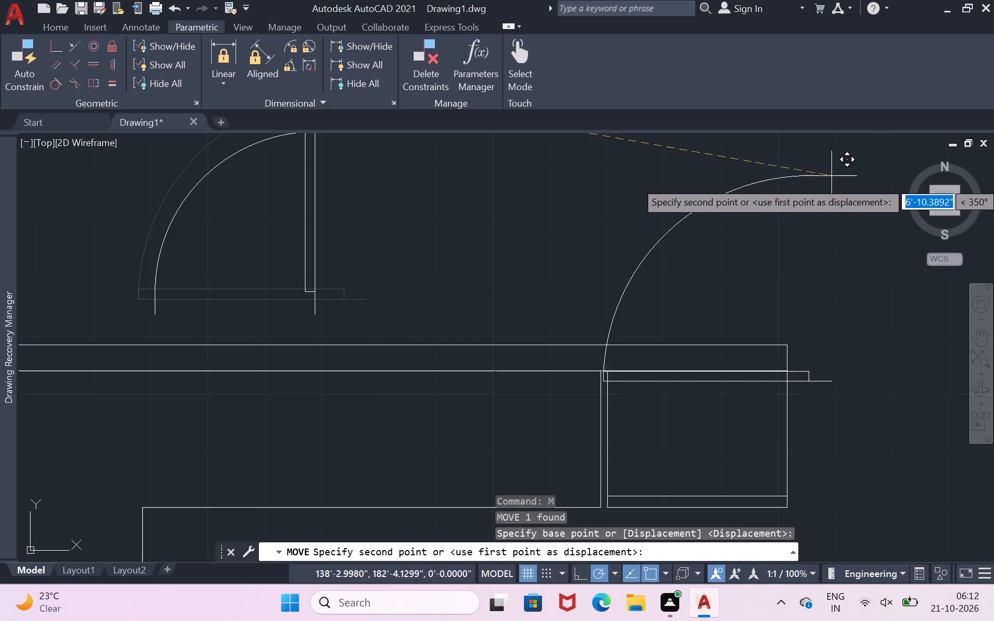
scroll(789, 203, "down", 1)
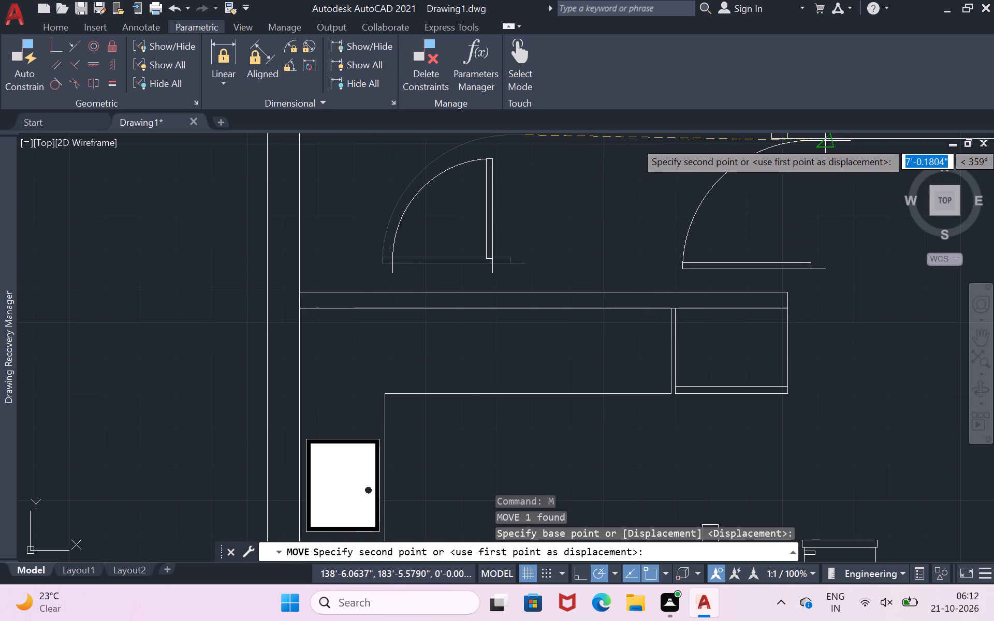
scroll(825, 141, "up", 3)
scroll(825, 141, "down", 1)
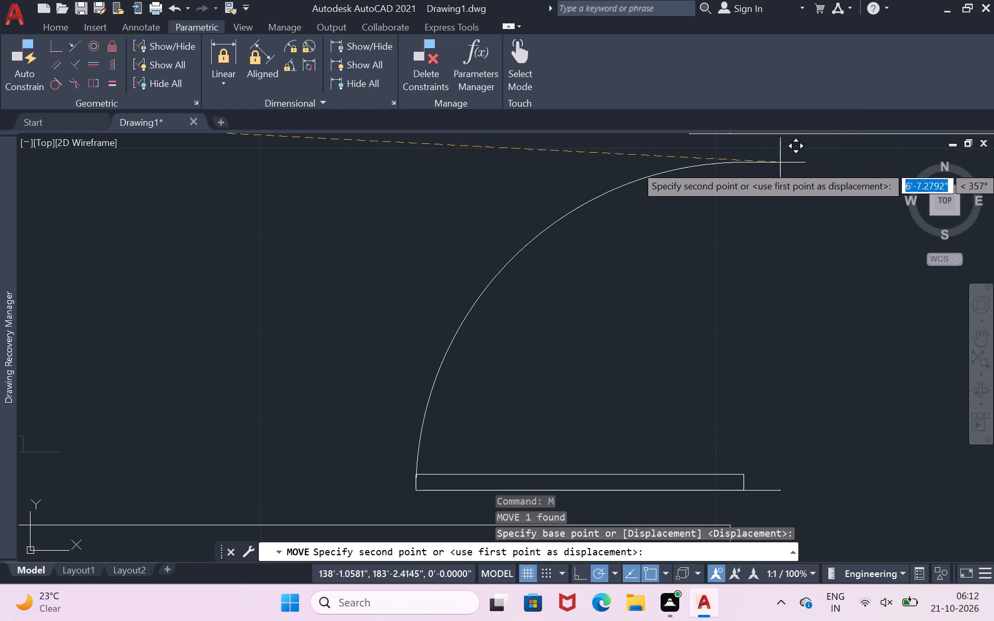
scroll(740, 188, "down", 1)
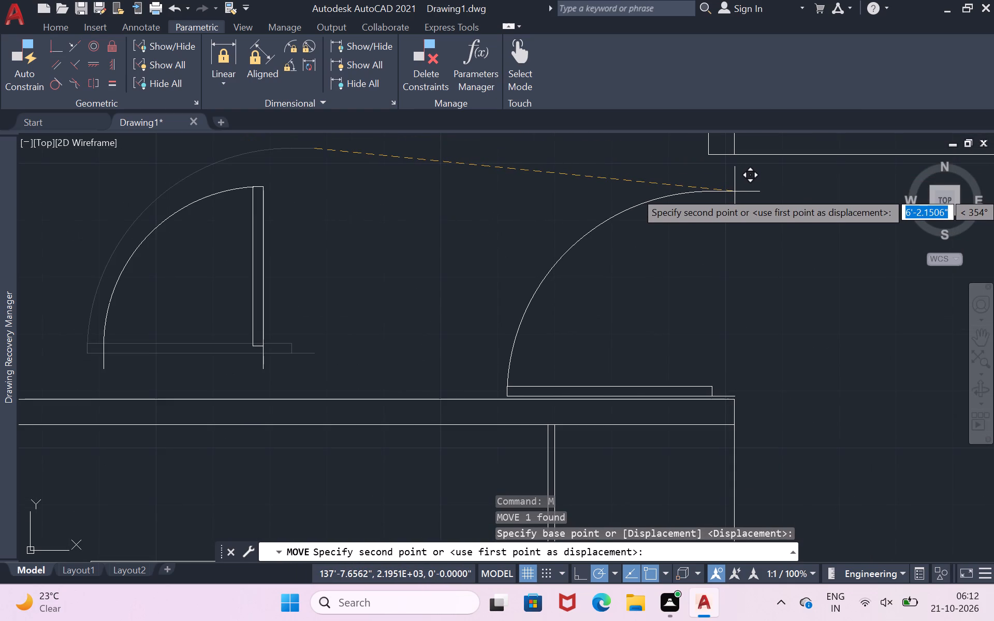
left_click(735, 191)
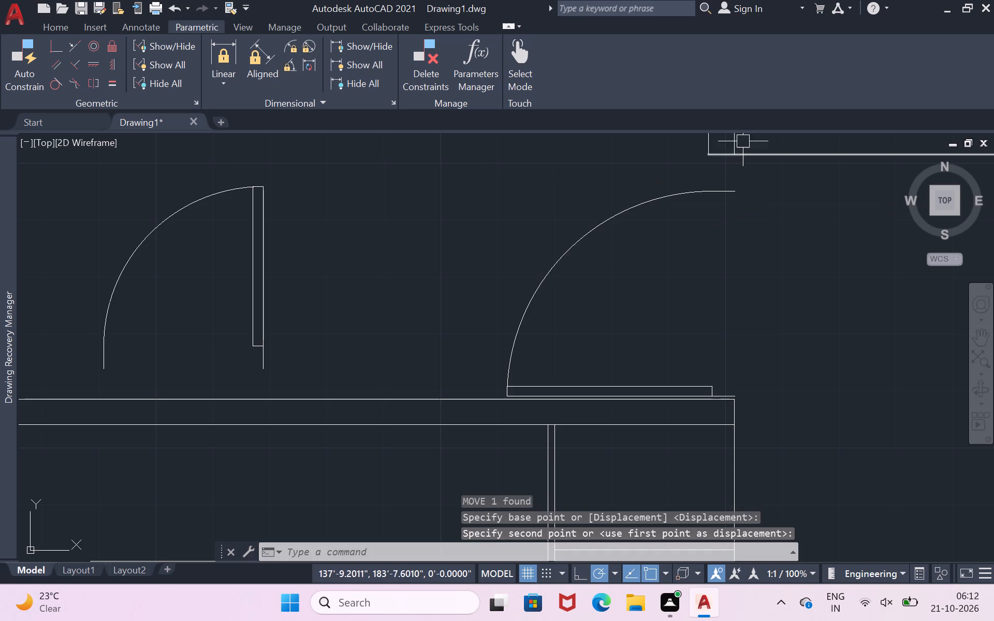
Stretch the moved door's opening width to 3'-4" toward the partition corner above it.
scroll(742, 136, "up", 1)
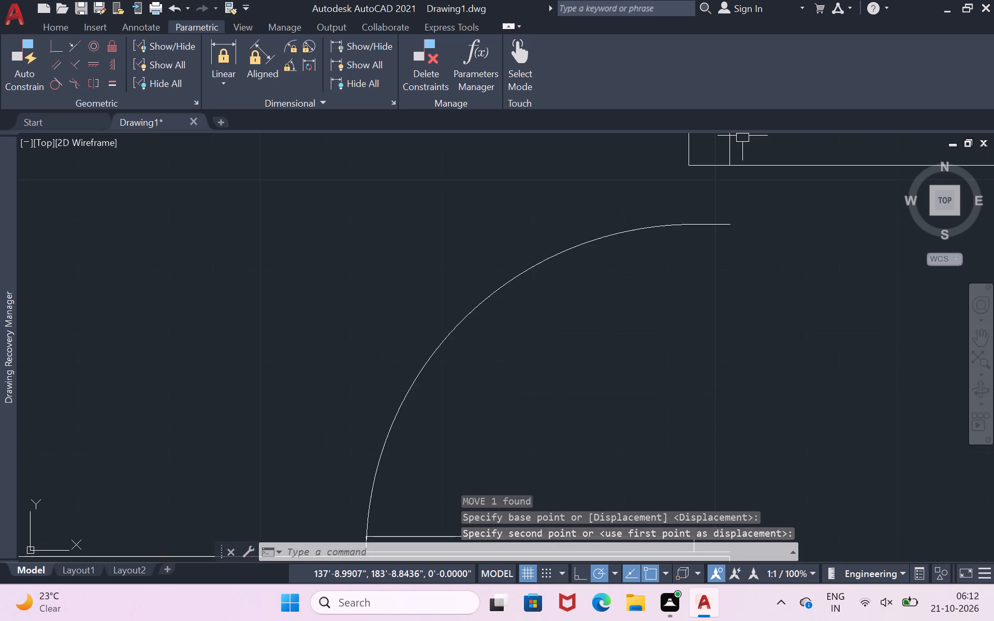
scroll(742, 136, "up", 2)
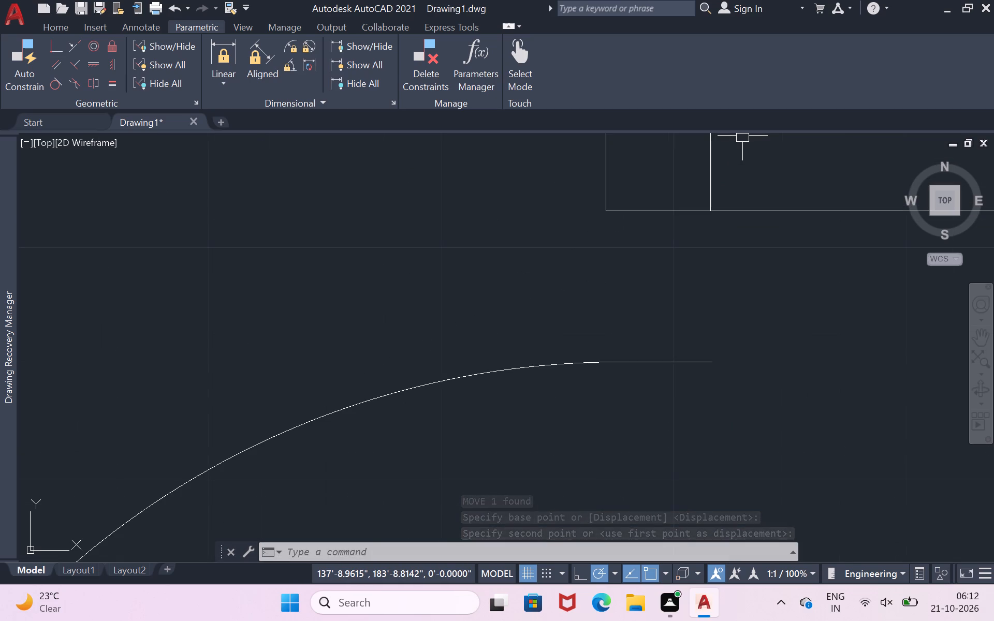
scroll(742, 136, "down", 3)
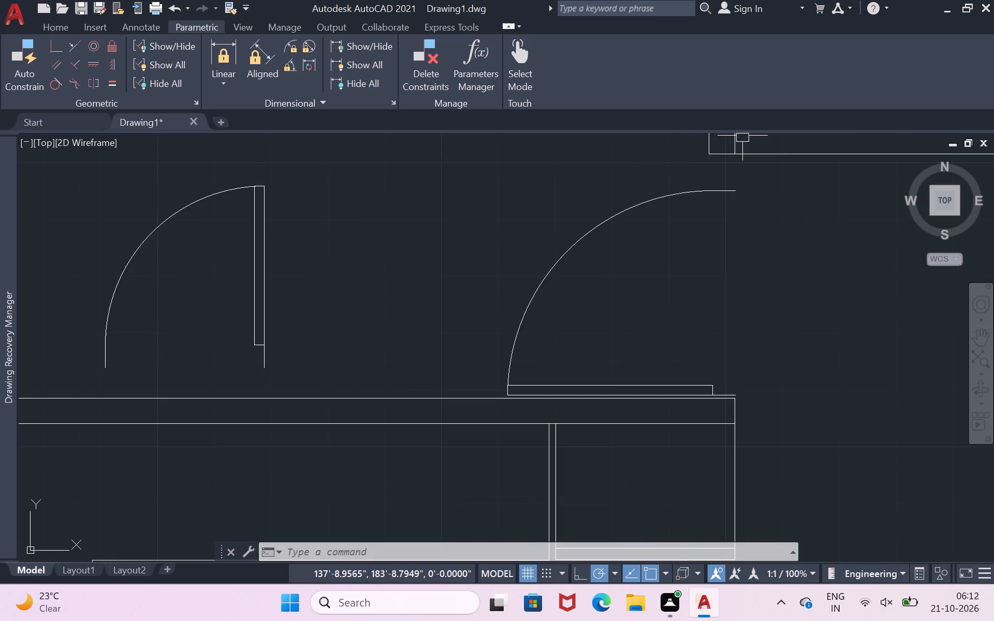
scroll(742, 148, "up", 1)
scroll(742, 148, "down", 1)
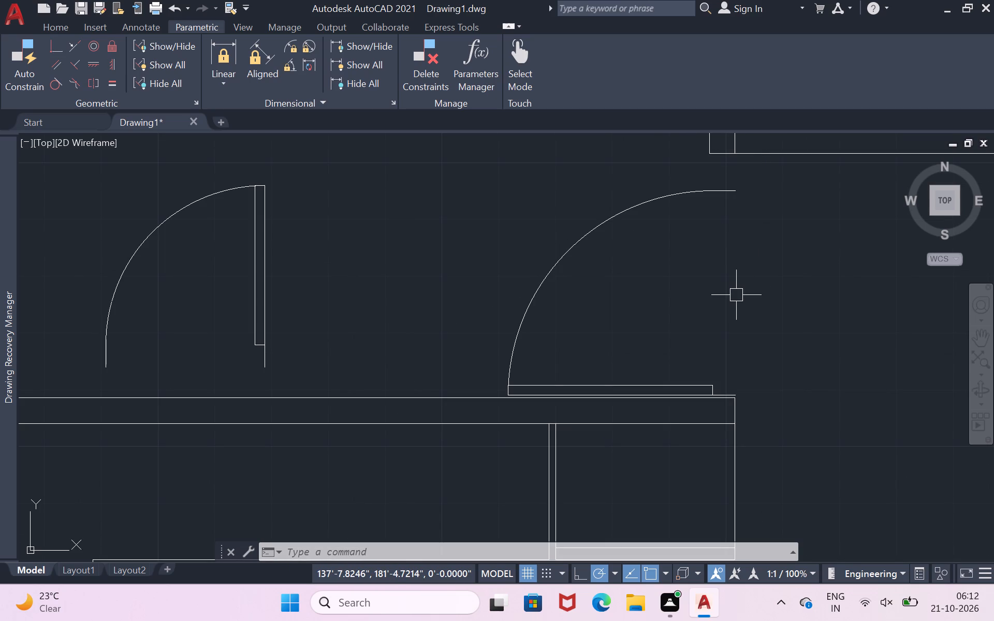
scroll(736, 295, "down", 2)
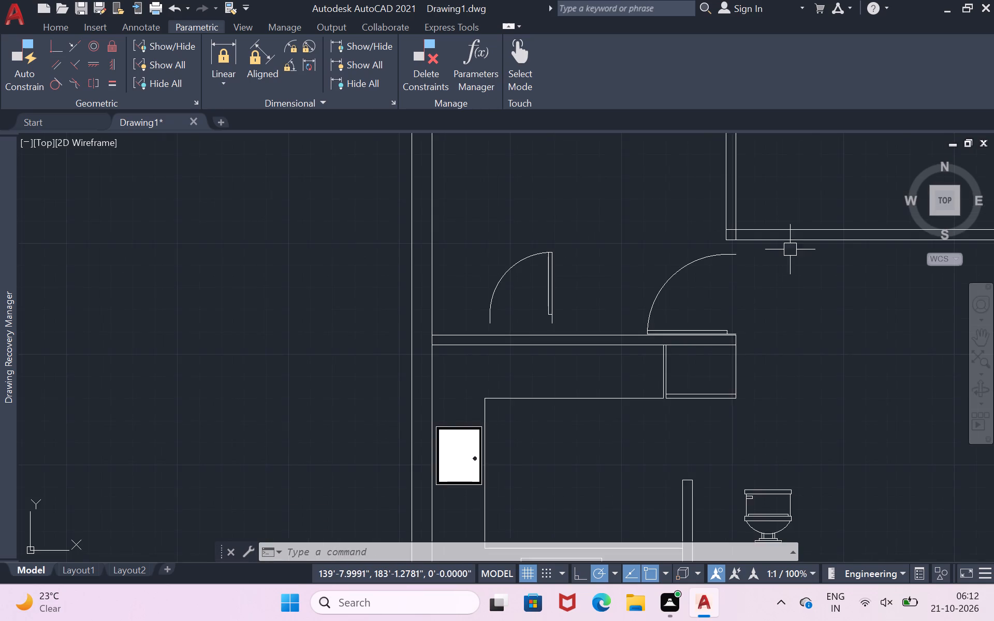
scroll(790, 249, "down", 3)
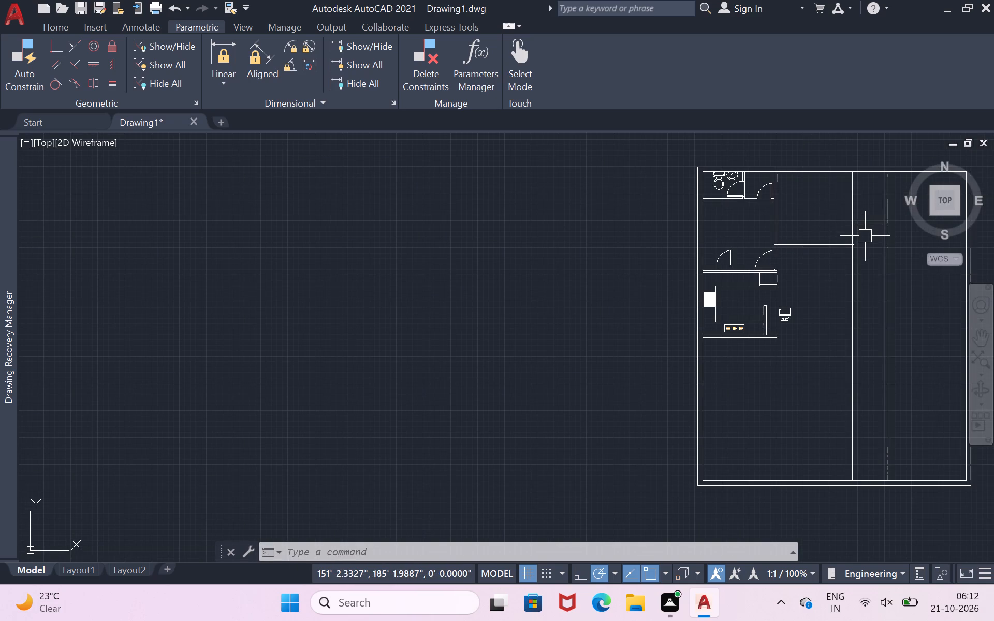
scroll(866, 236, "up", 3)
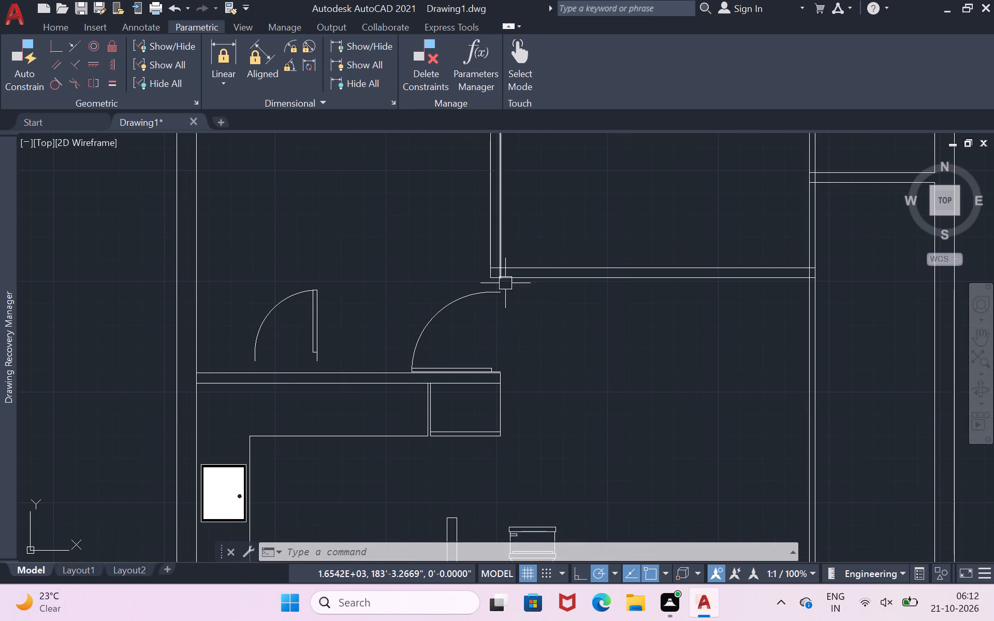
left_click(485, 295)
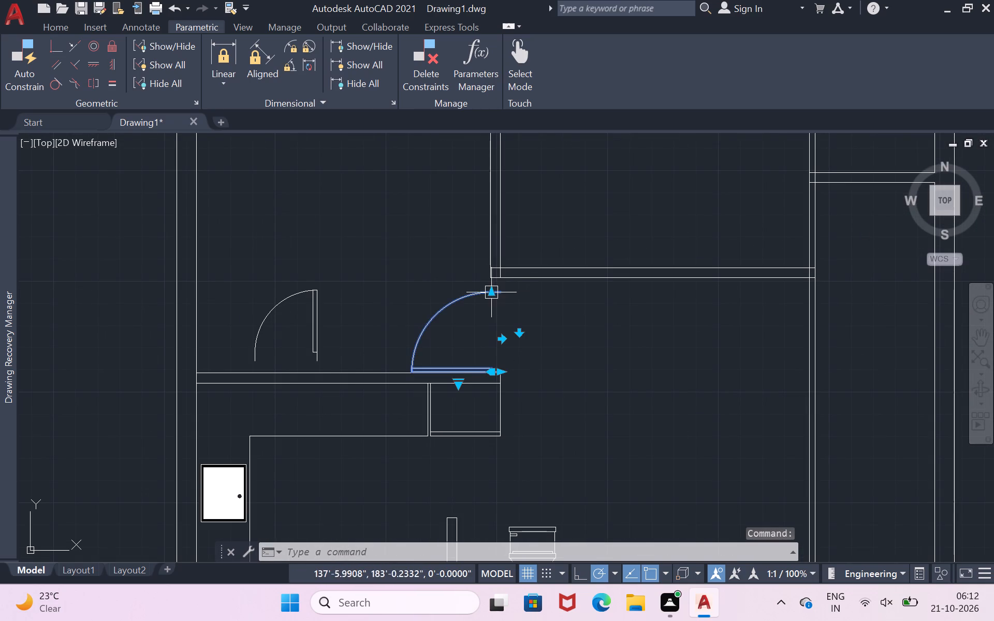
left_click_drag(492, 291, 491, 263)
left_click(491, 263)
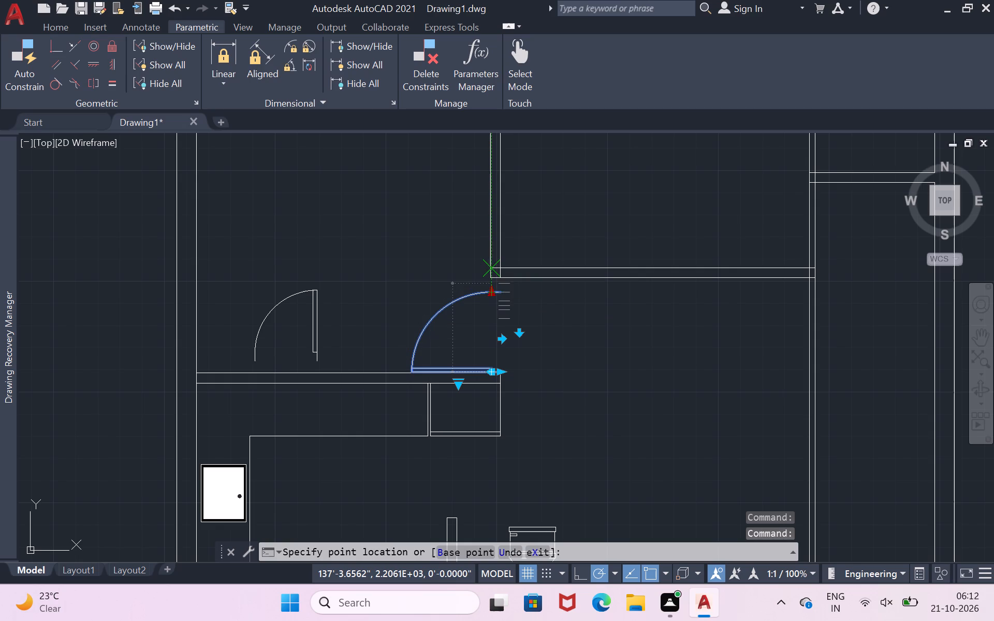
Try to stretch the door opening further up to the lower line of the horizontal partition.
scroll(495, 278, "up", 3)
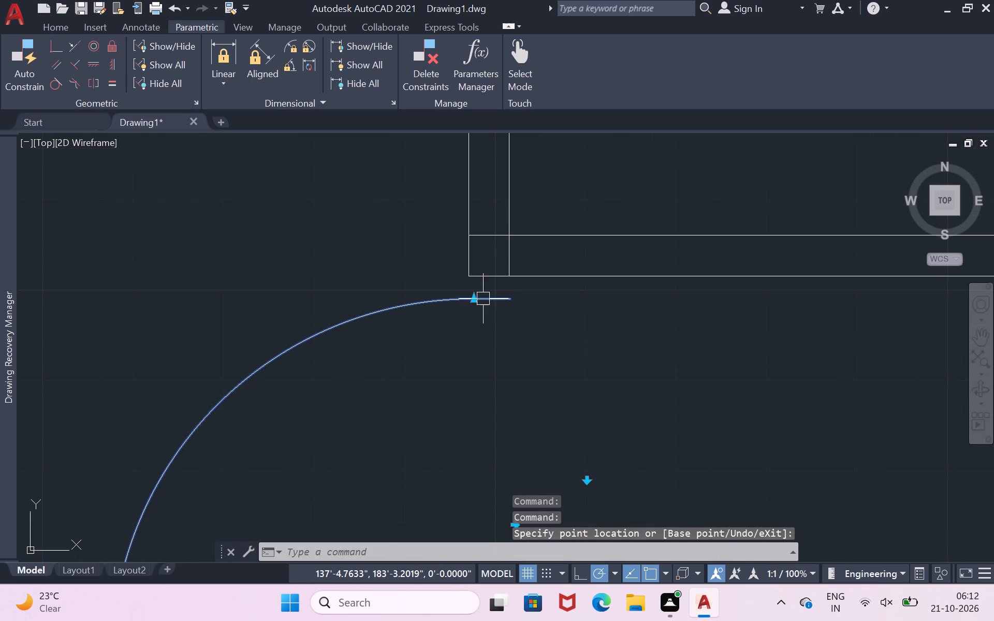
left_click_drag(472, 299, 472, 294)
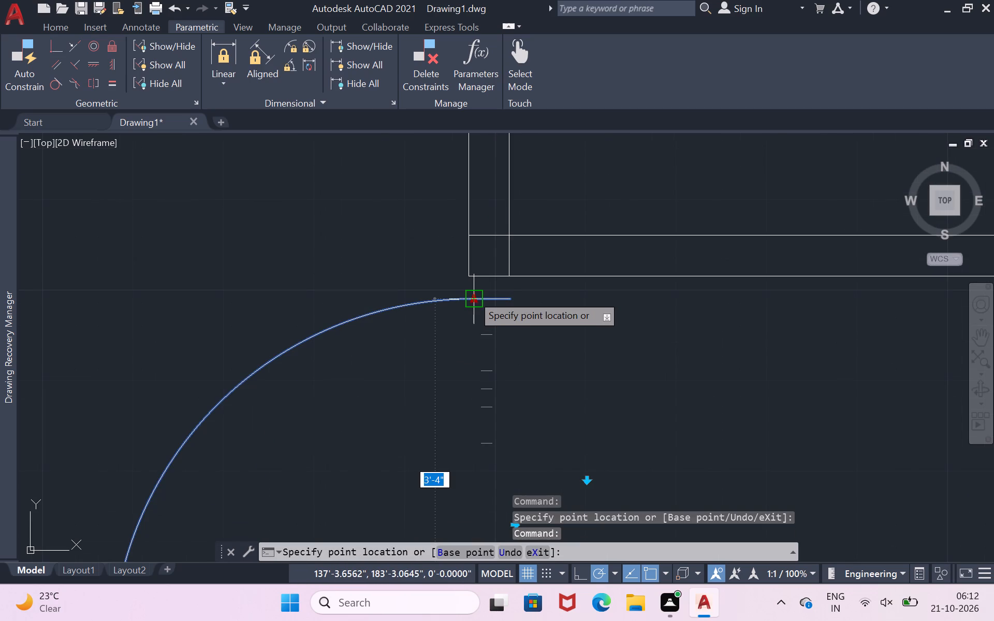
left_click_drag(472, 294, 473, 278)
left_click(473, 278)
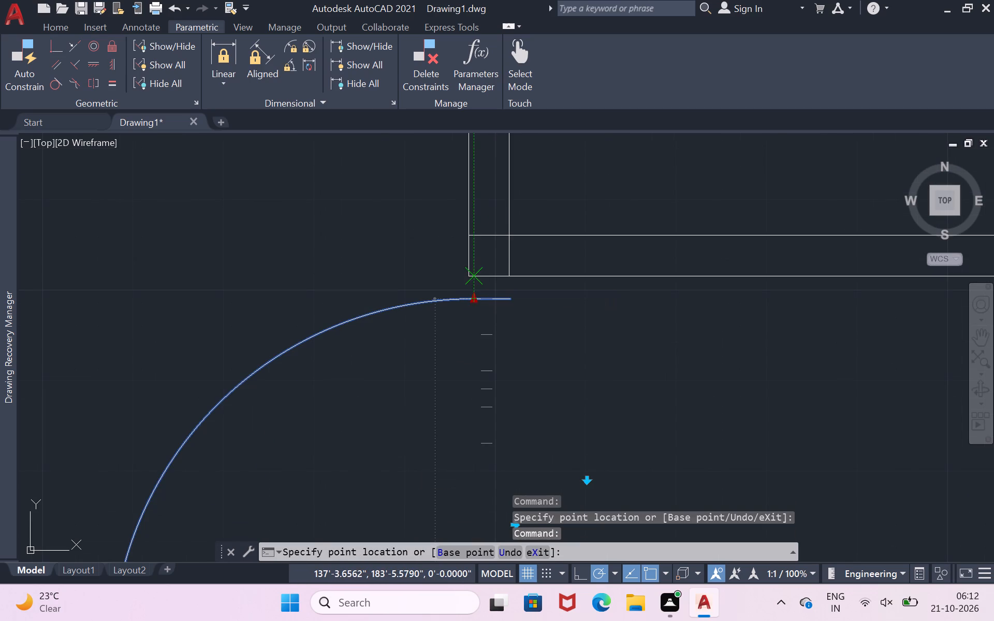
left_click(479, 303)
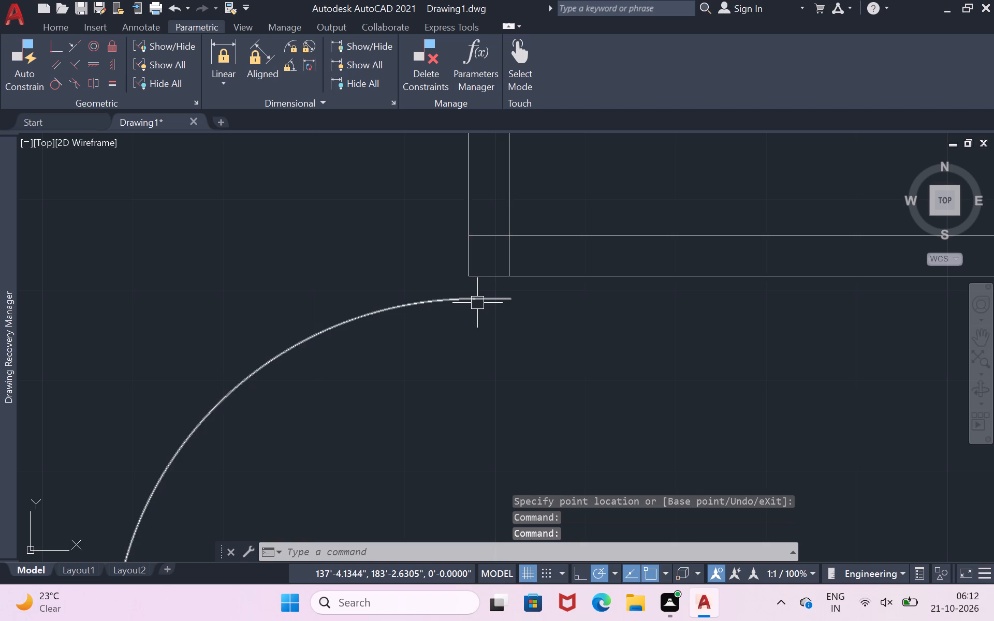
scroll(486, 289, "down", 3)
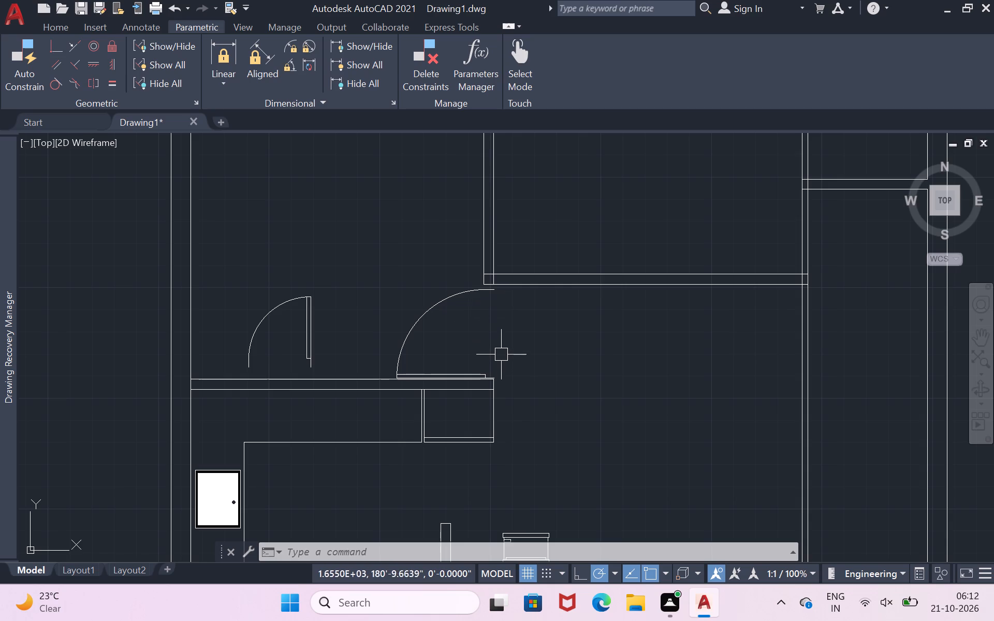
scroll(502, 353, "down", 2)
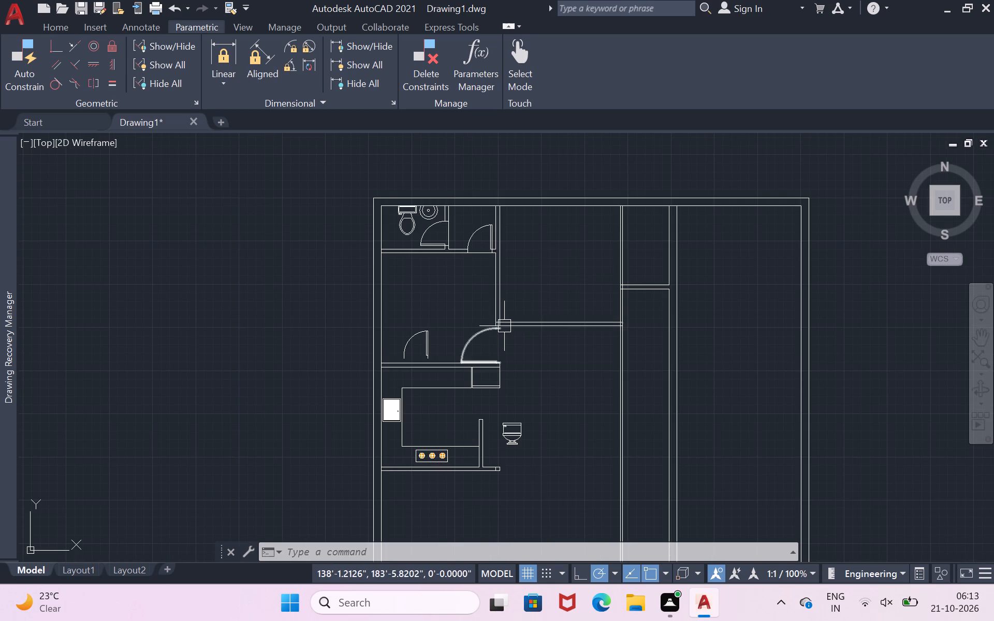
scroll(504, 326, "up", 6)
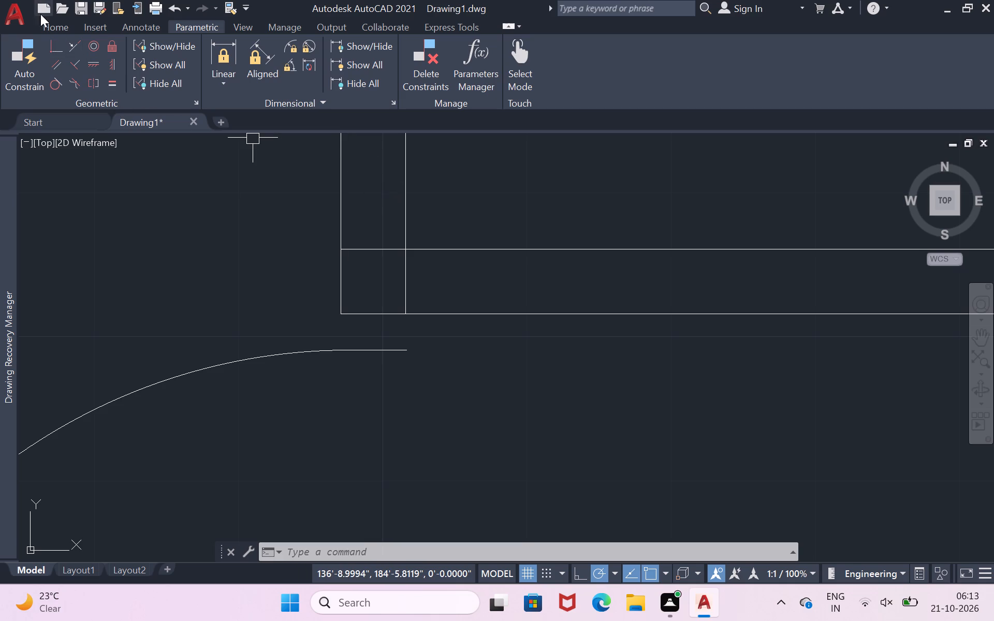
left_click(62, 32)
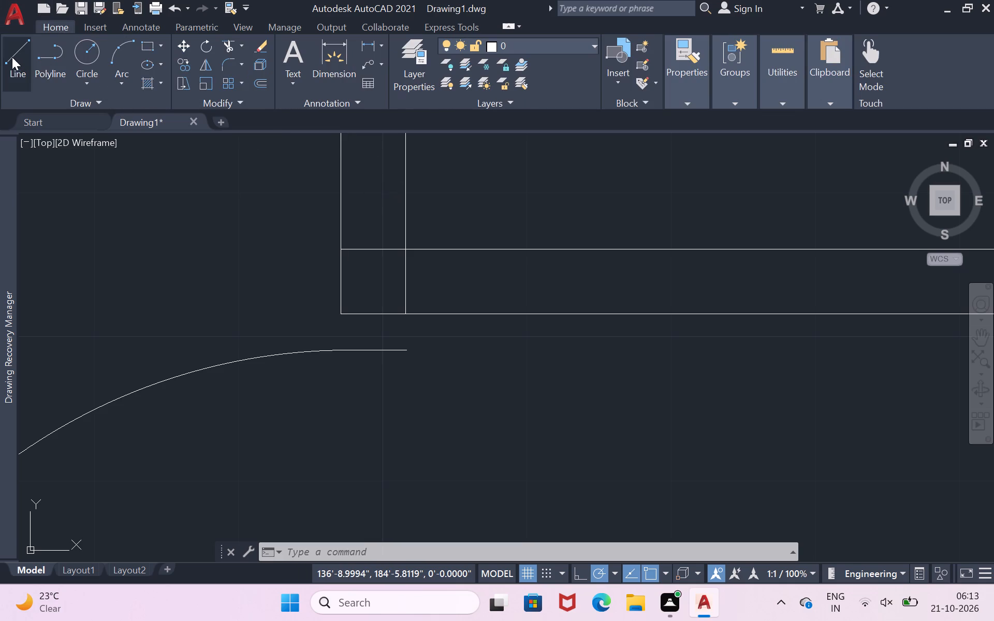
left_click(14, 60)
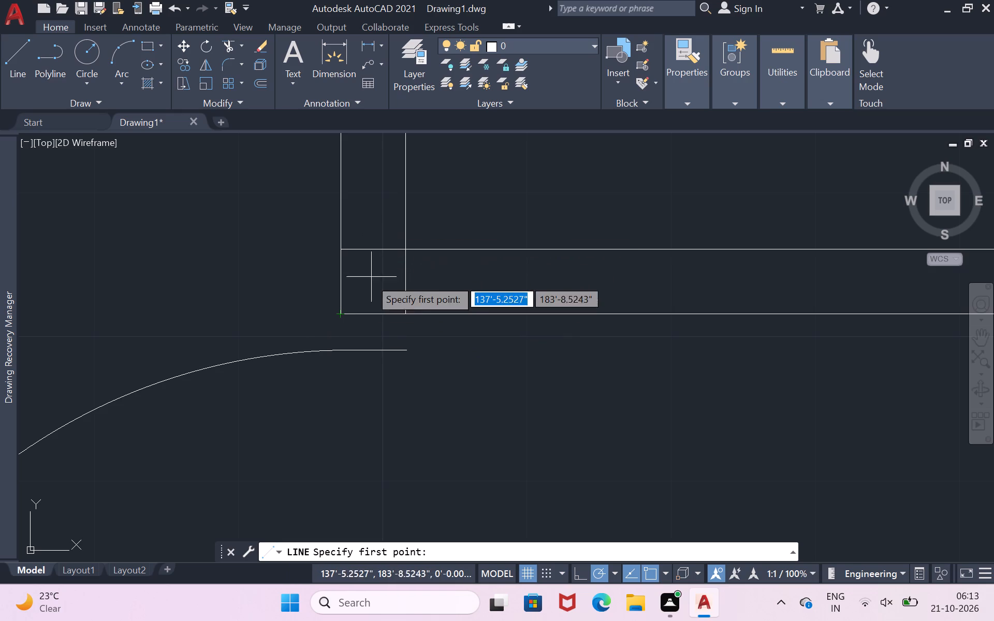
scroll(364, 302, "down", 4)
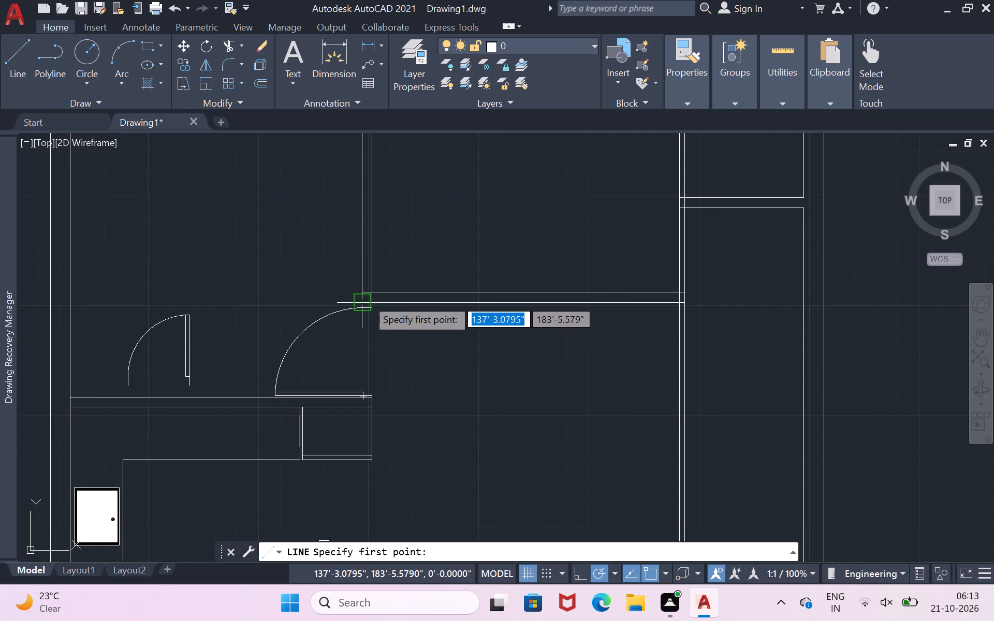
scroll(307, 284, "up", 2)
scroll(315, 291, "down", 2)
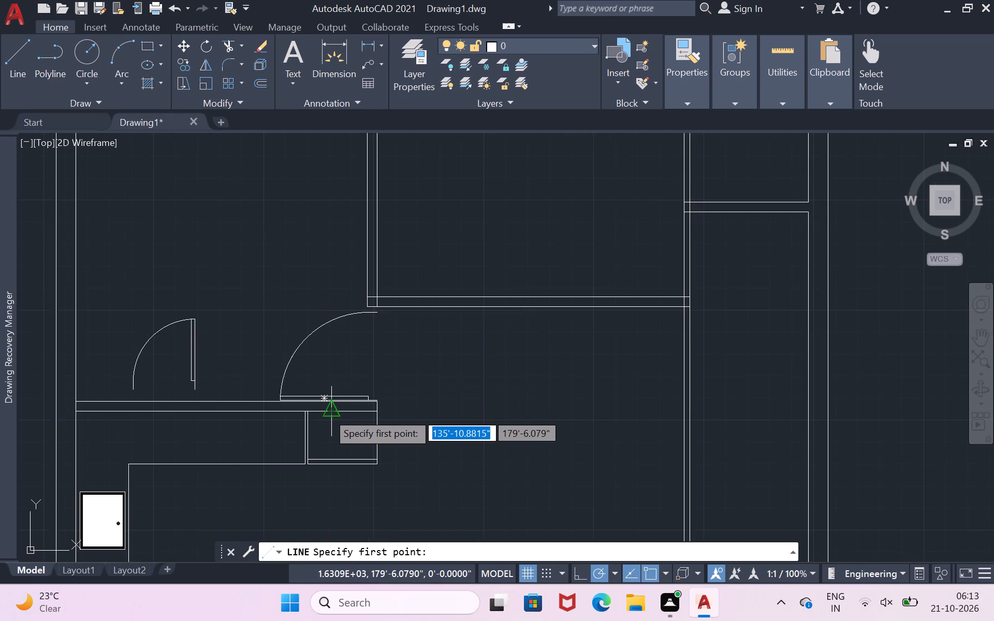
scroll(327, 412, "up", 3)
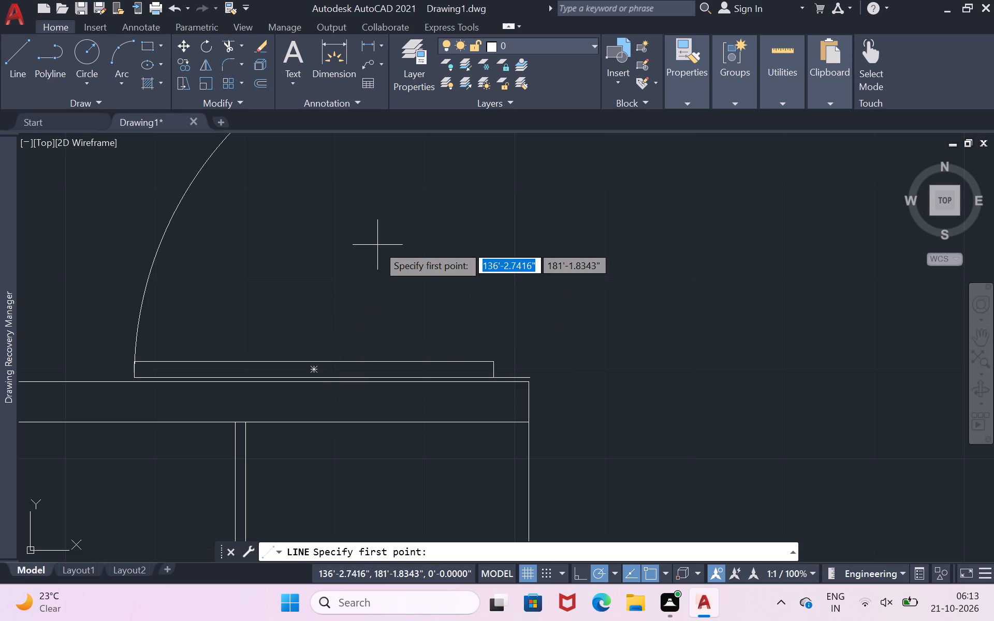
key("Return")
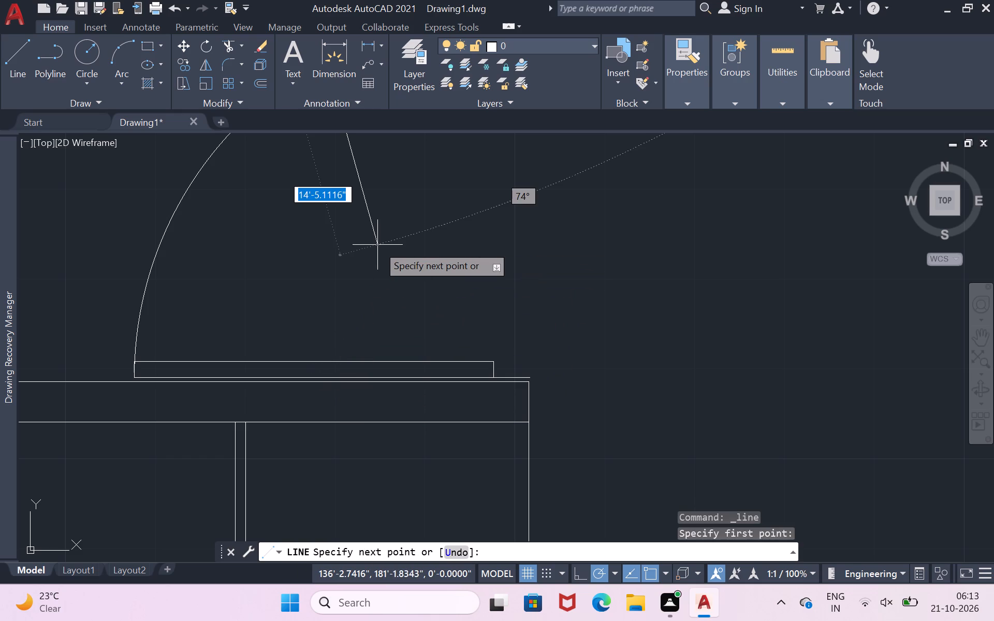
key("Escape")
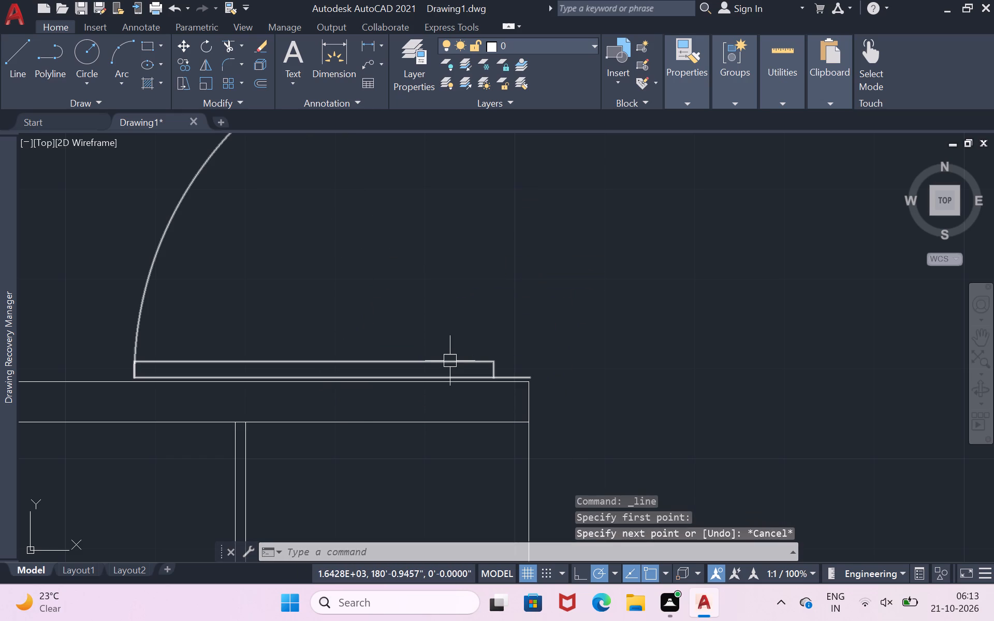
Move the horizontal-leaf door upward to leave a clear gap above the kitchen top wall.
left_click(450, 361)
left_click_drag(450, 361, 483, 276)
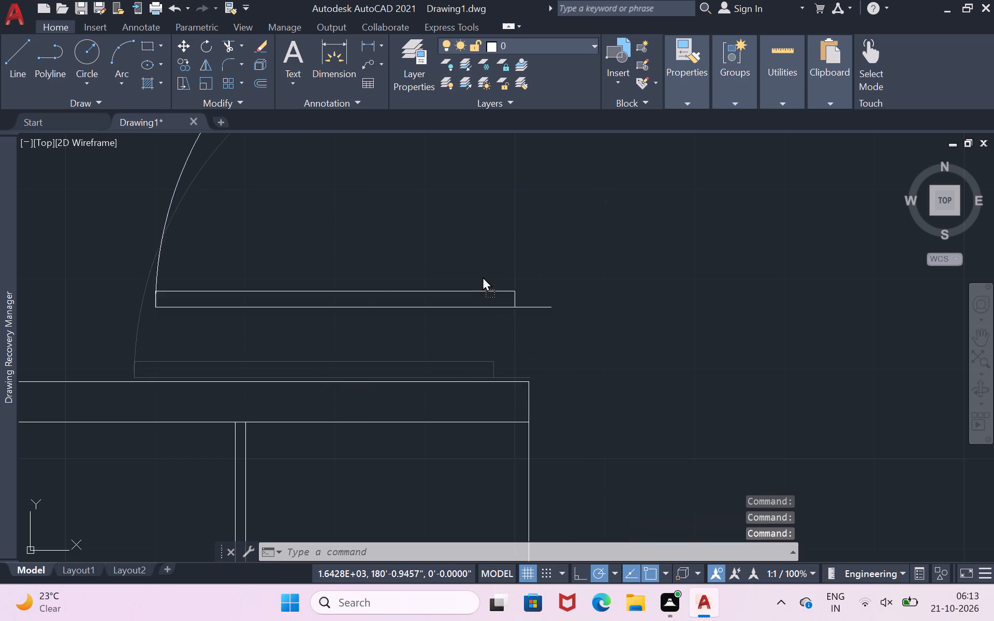
left_click_drag(483, 276, 449, 267)
left_click(449, 267)
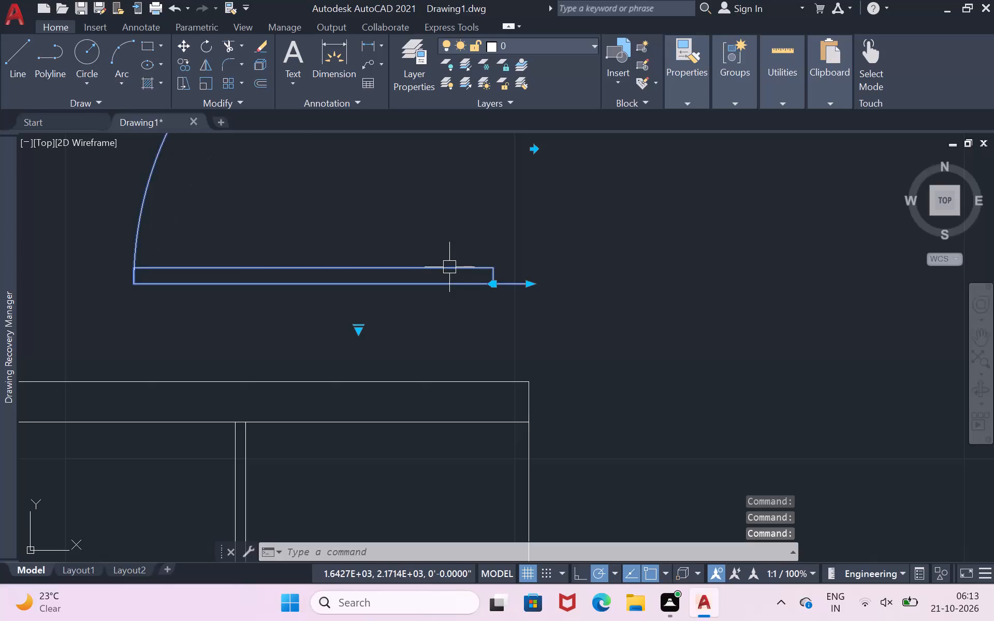
scroll(450, 267, "down", 2)
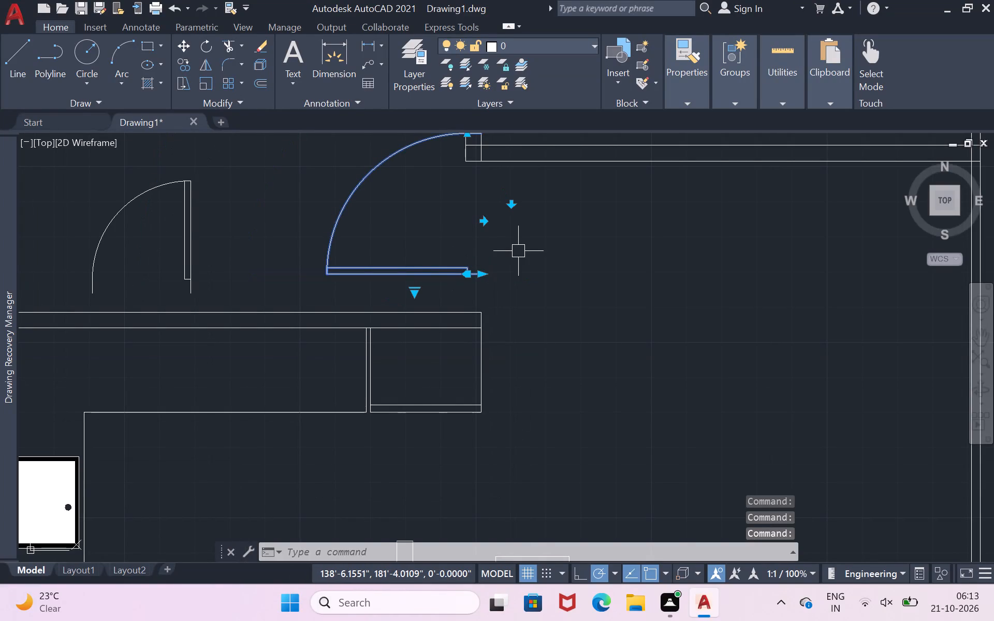
Draw a 4" high, 4.5" wide jamb with lines above the kitchen top wall's right end, closing back down to the wall.
key("Return")
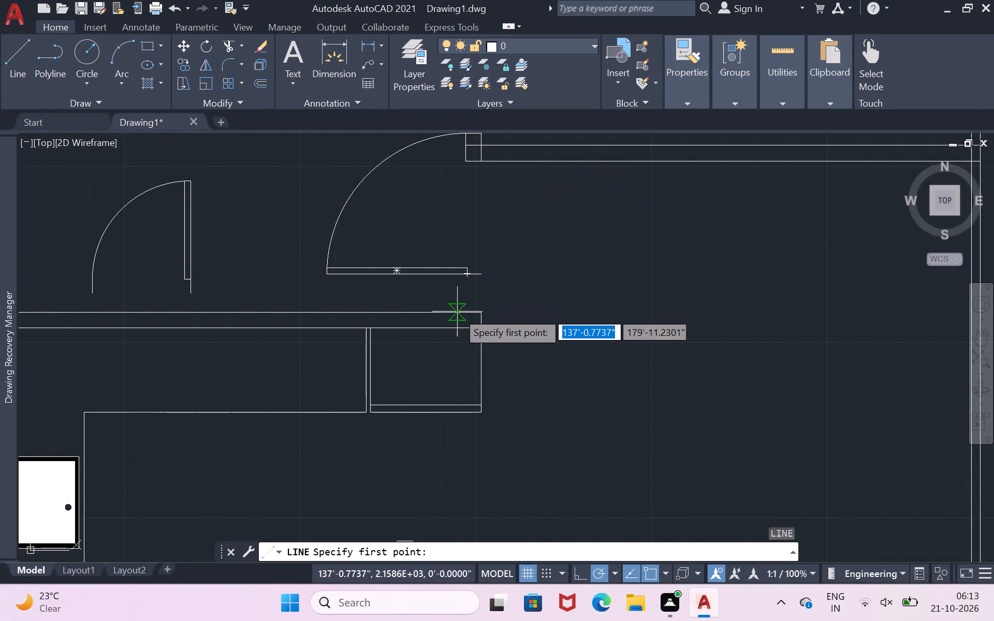
left_click(3, 55)
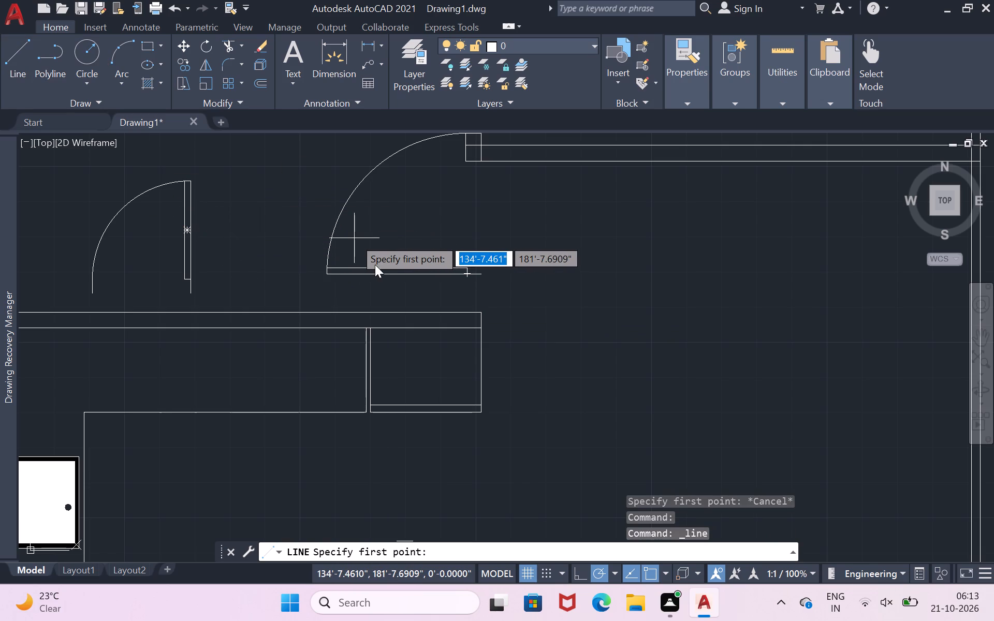
scroll(443, 314, "up", 2)
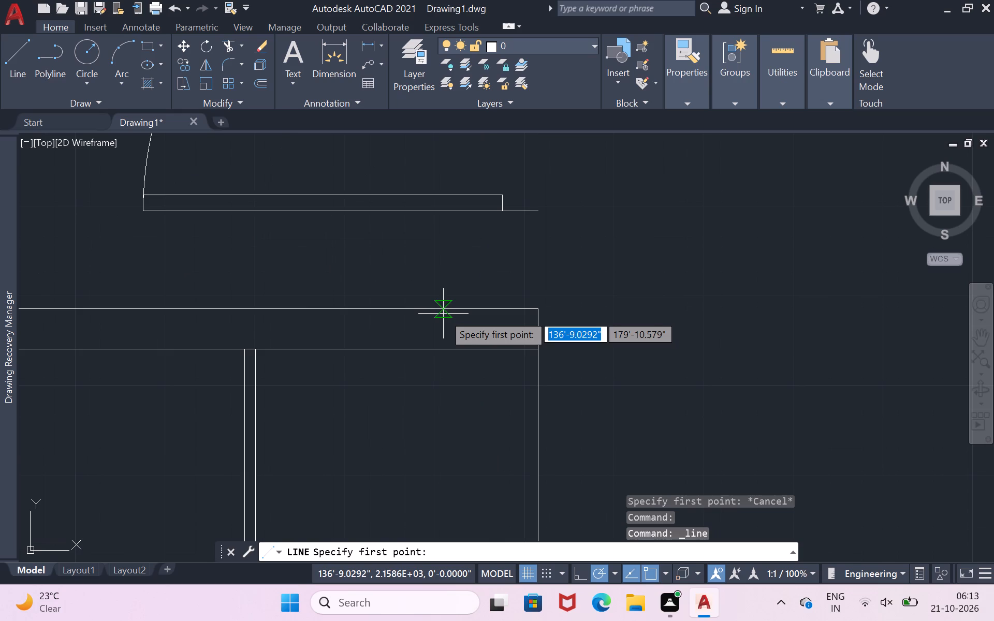
left_click(533, 310)
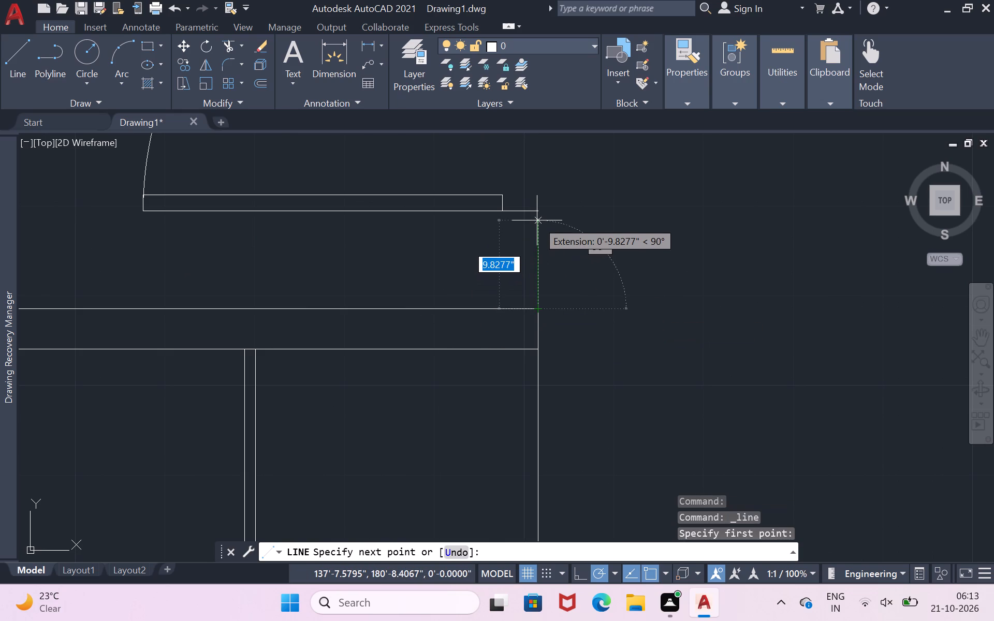
key("4")
key("shift+quotedbl")
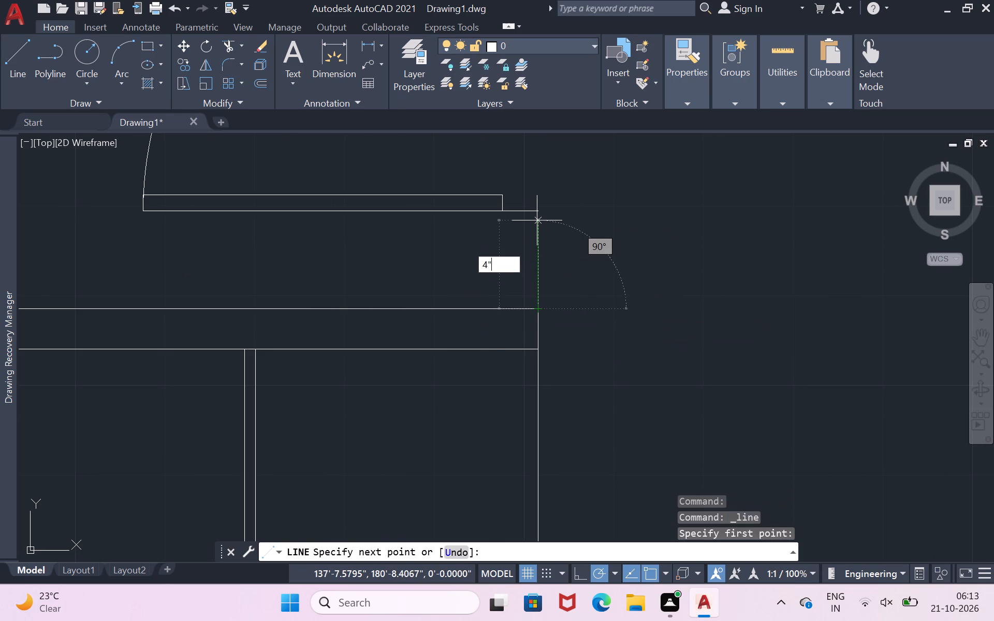
key("Return")
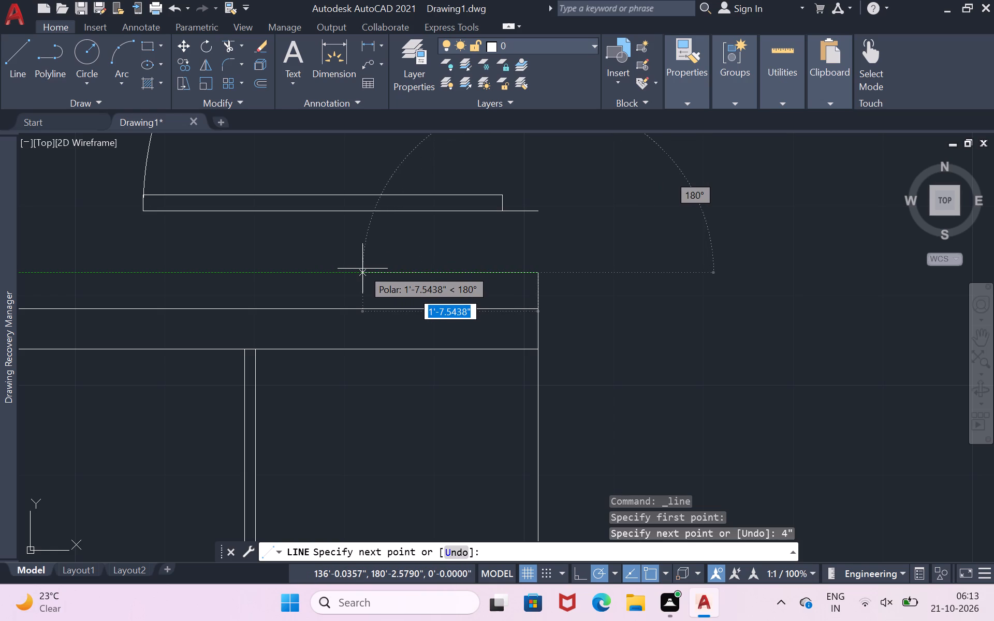
key("4")
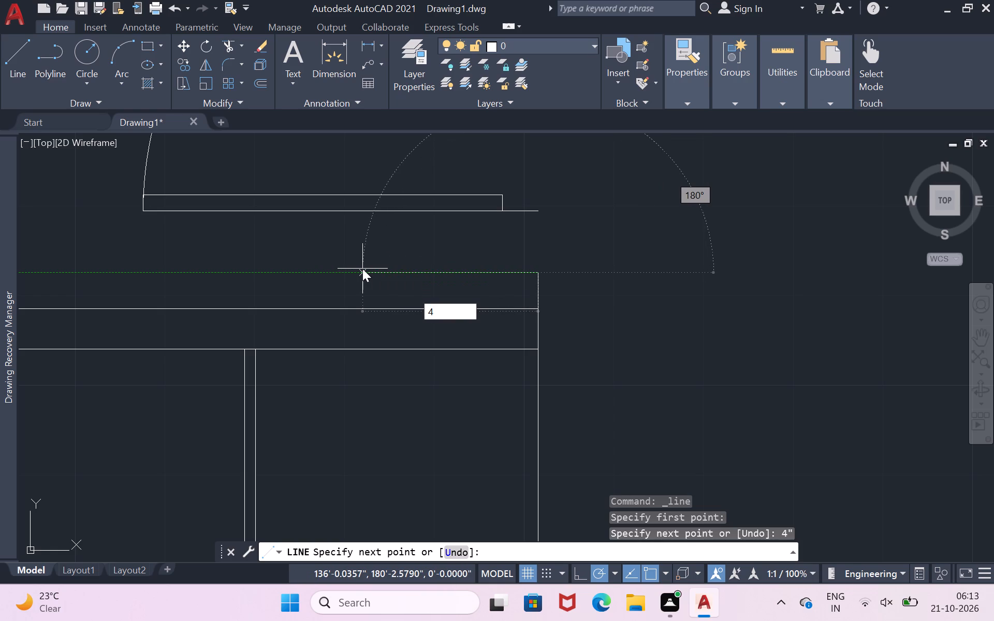
key("period")
key("5")
key("shift+quotedbl")
key("Return")
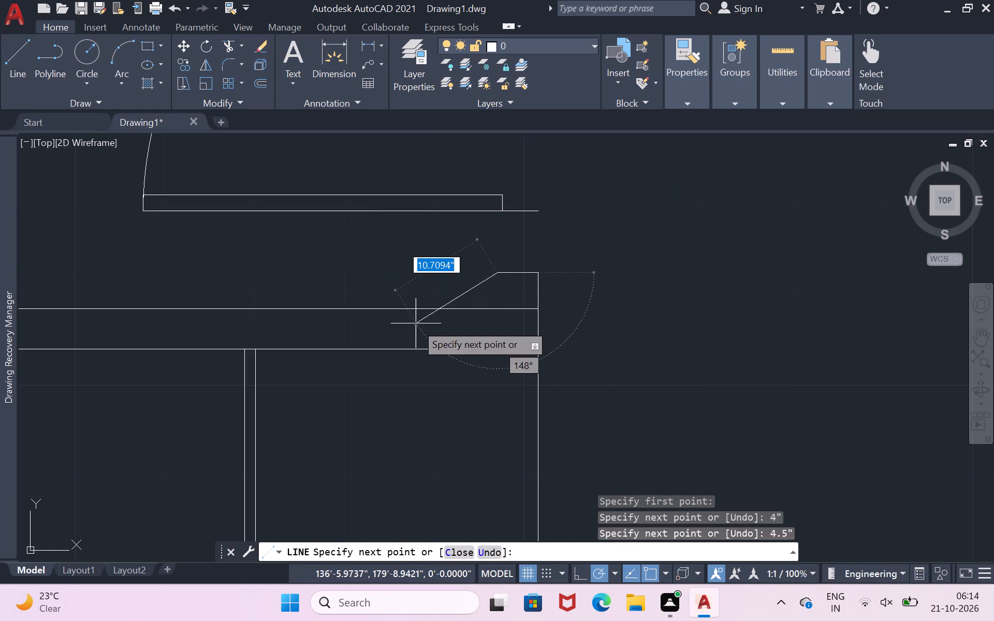
left_click(496, 311)
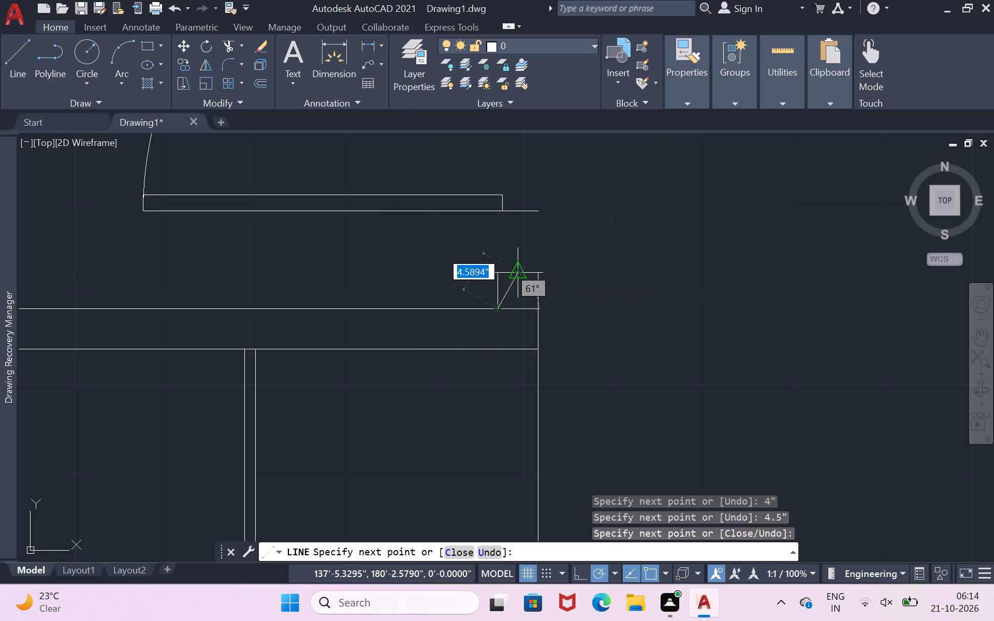
key("Return")
Move the door by its hinge-end point onto the upper-left corner of the new jamb.
left_click(505, 209)
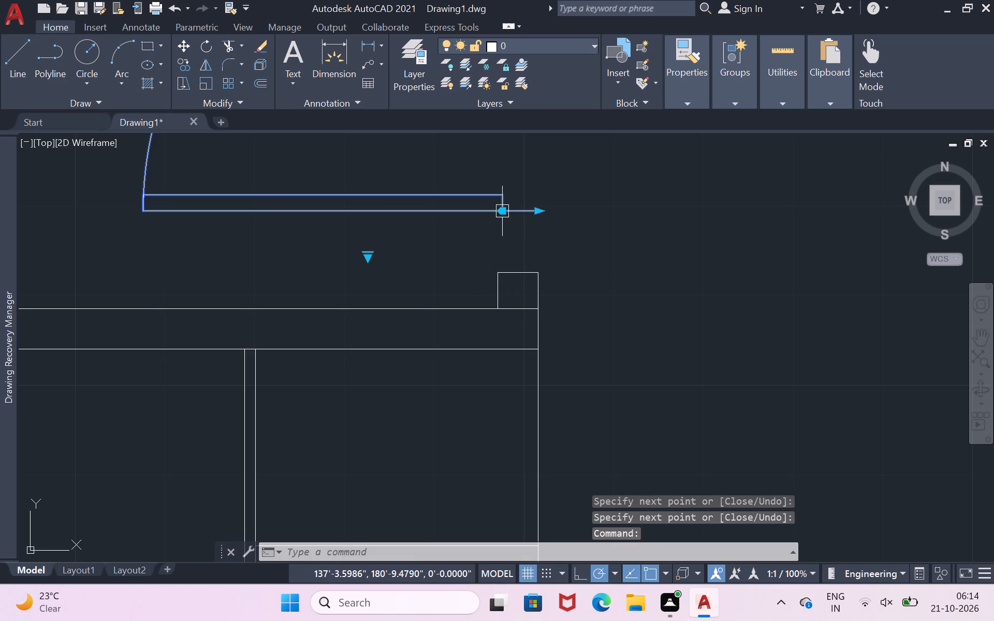
left_click(505, 209)
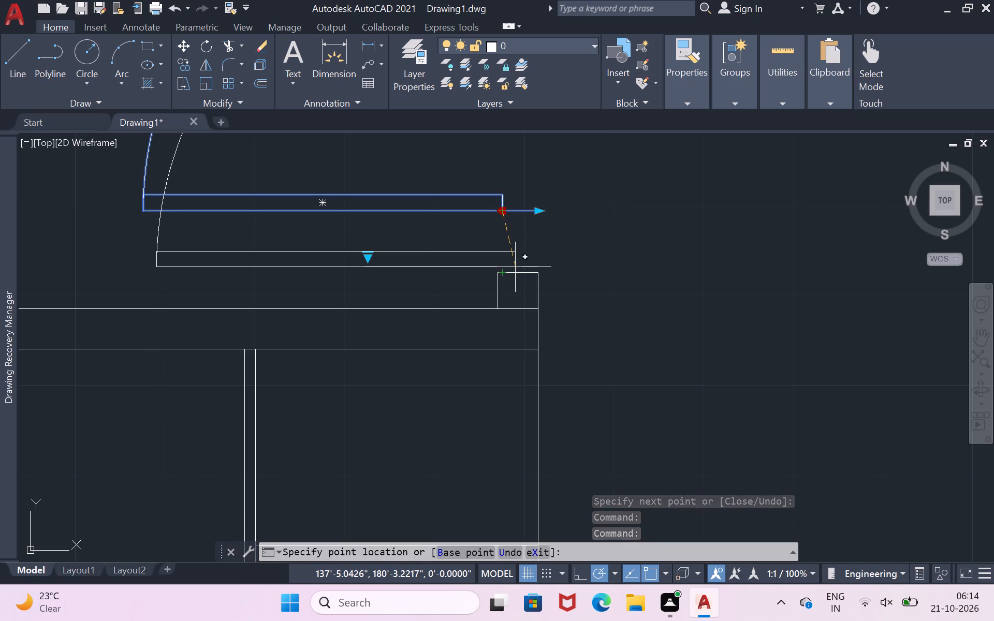
scroll(515, 267, "up", 3)
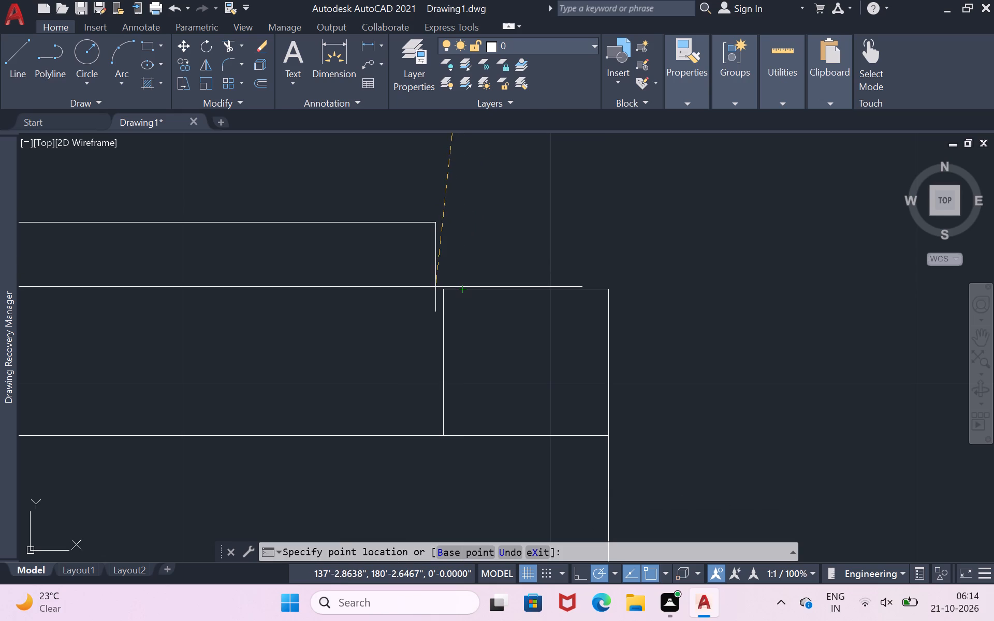
left_click(441, 286)
scroll(469, 284, "down", 3)
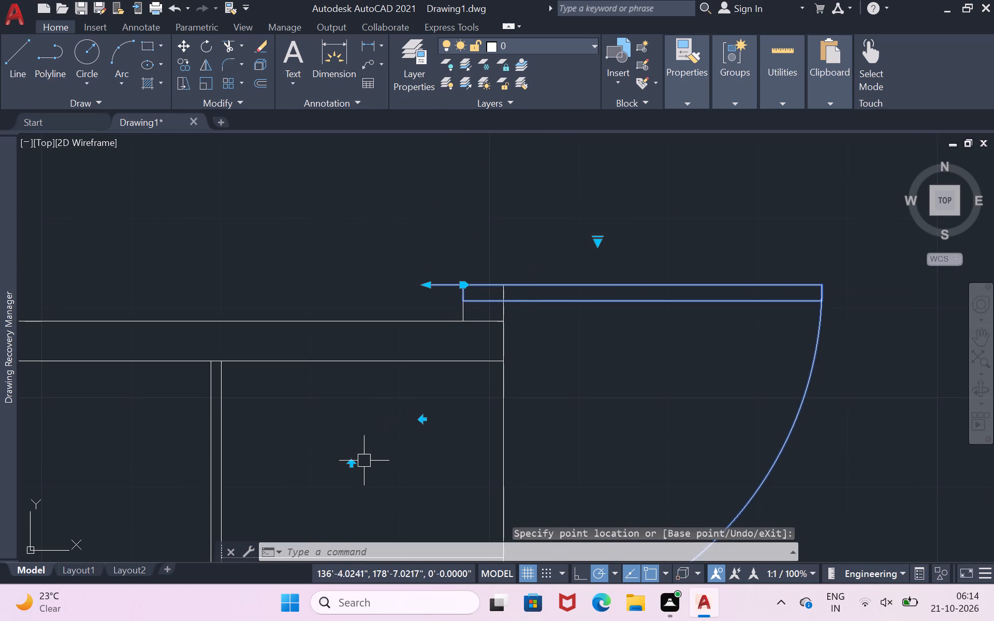
Flip the door's hung side and swing direction until the leaf lies below its arc and extends to the right.
left_click(425, 421)
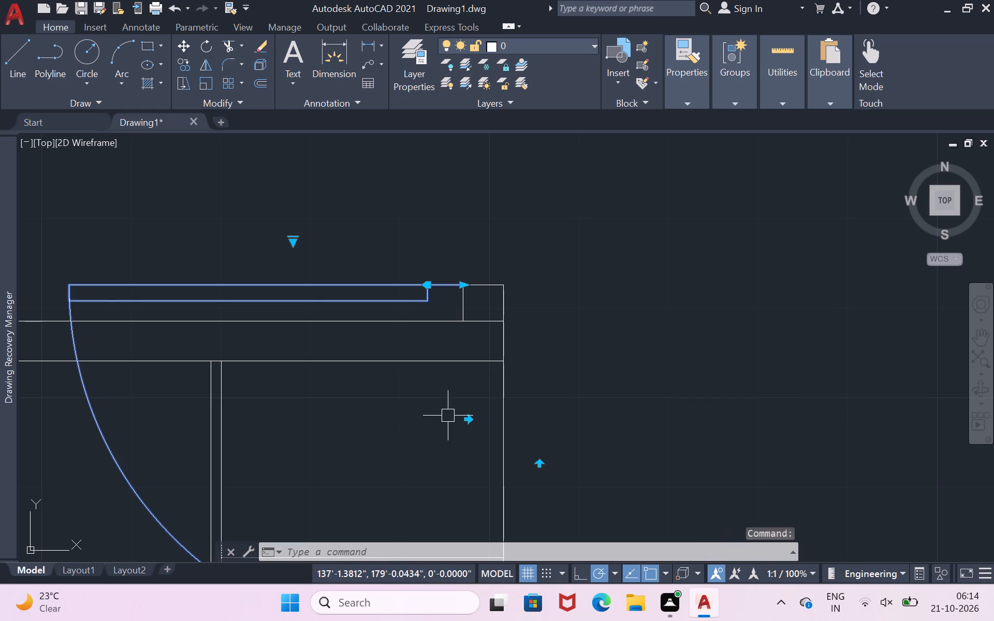
left_click(537, 465)
scroll(523, 395, "down", 2)
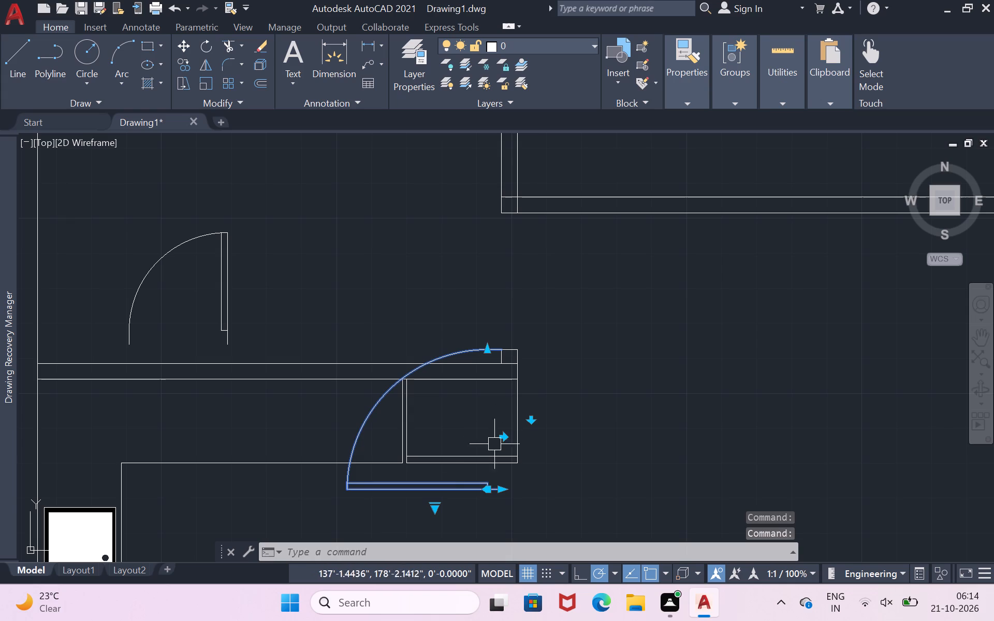
left_click(529, 424)
left_click(533, 419)
left_click(534, 423)
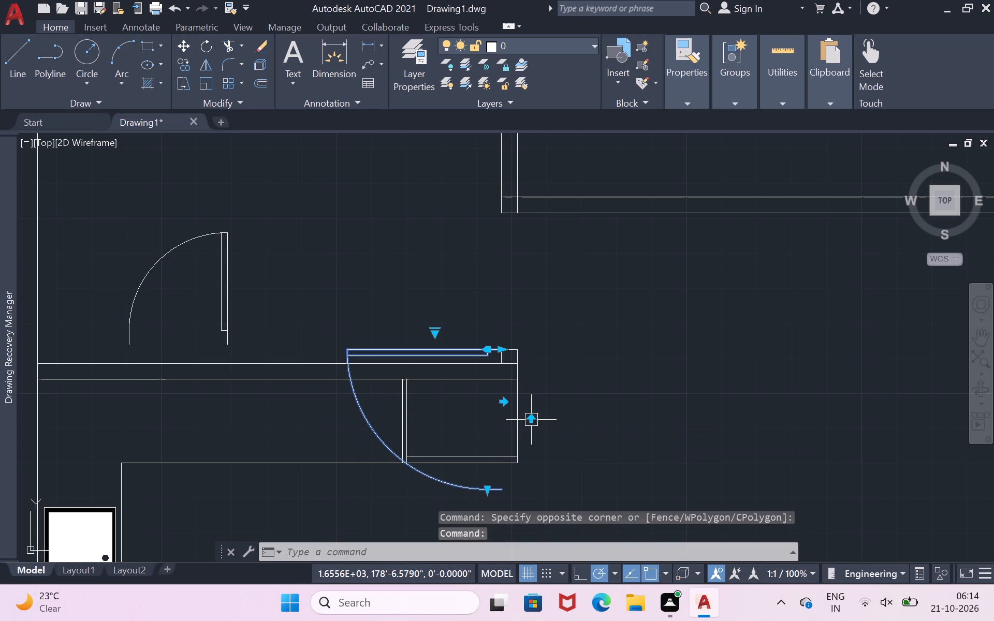
left_click(534, 423)
left_click(534, 423)
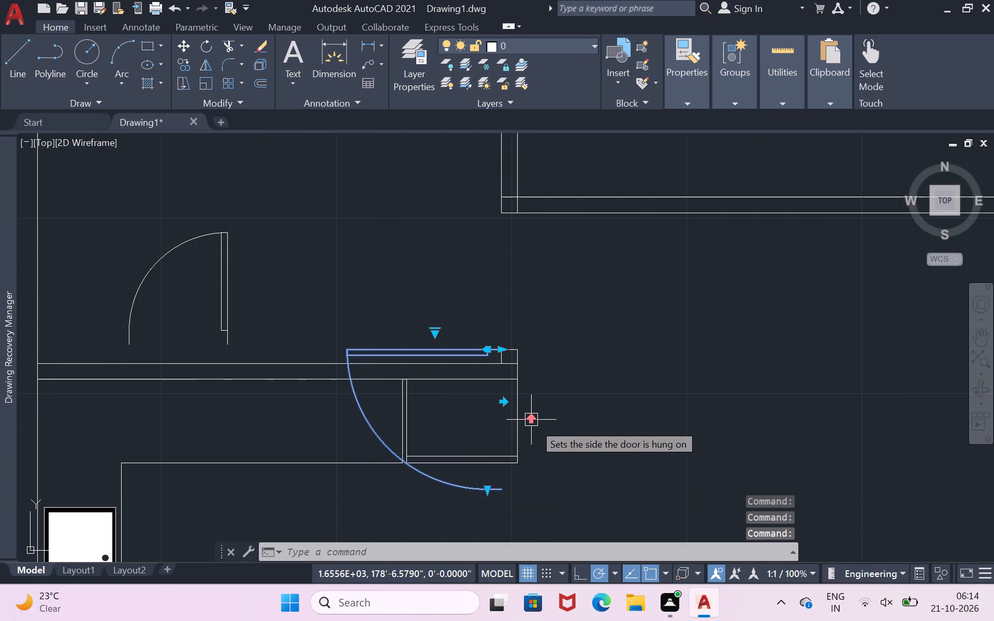
left_click(534, 419)
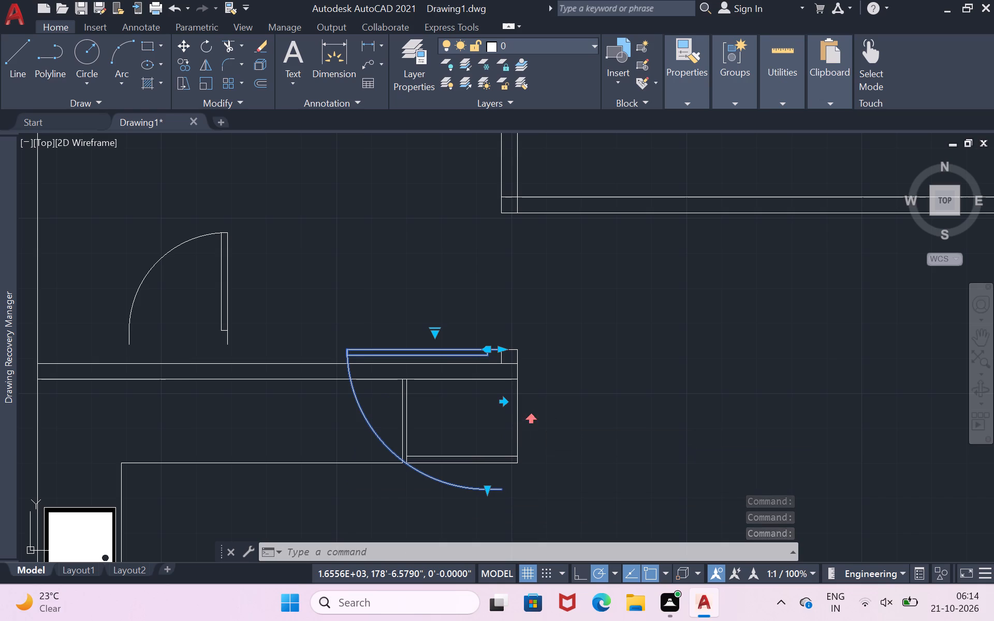
left_click(501, 437)
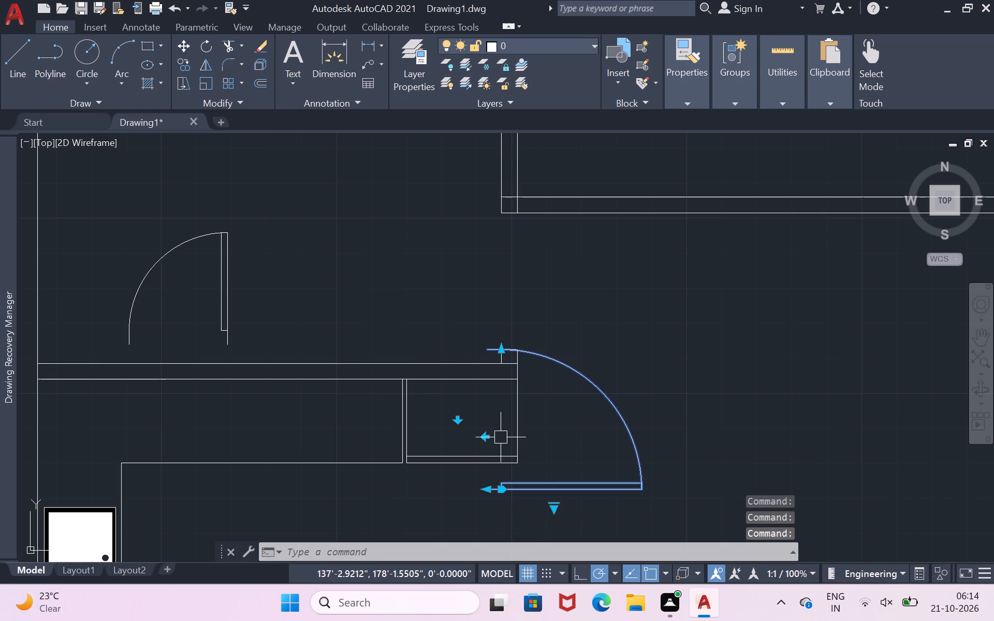
Move the flipped door up so its leaf sits level with the jamb's top in the opening below the partition corner.
left_click_drag(565, 489, 568, 479)
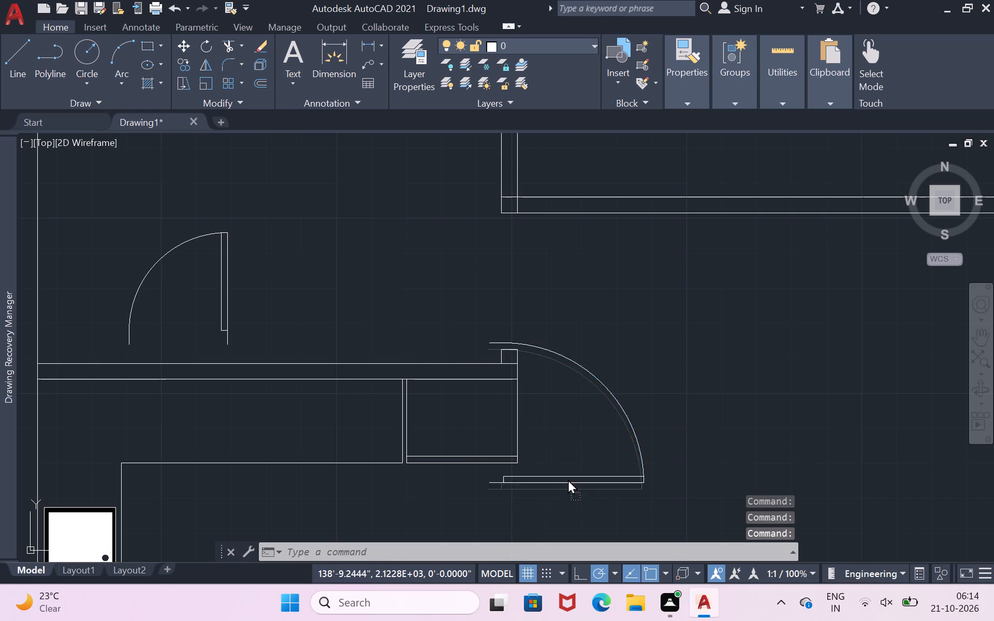
left_click_drag(568, 479, 565, 350)
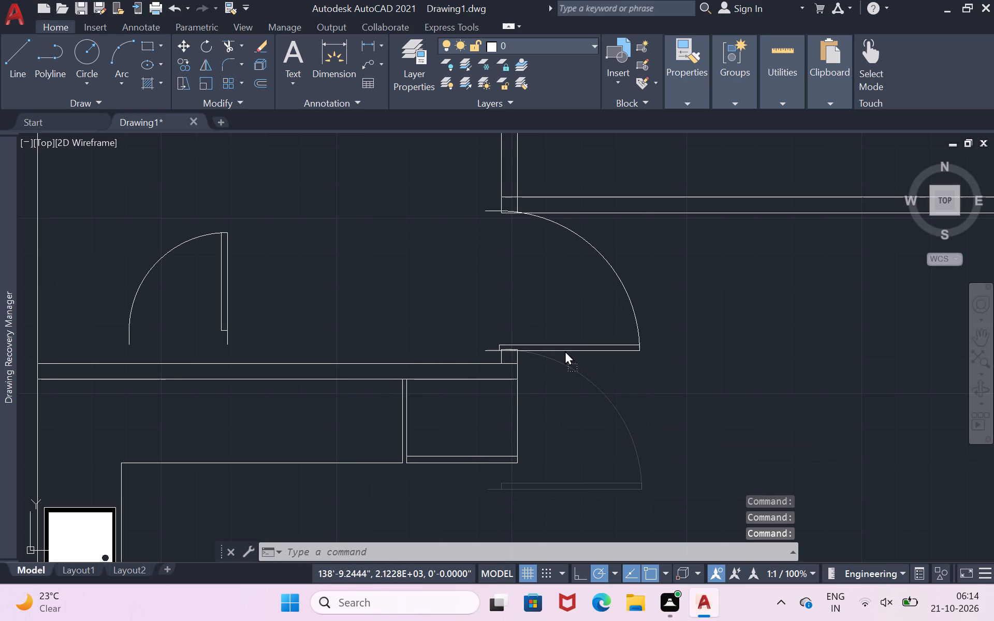
left_click_drag(565, 350, 580, 349)
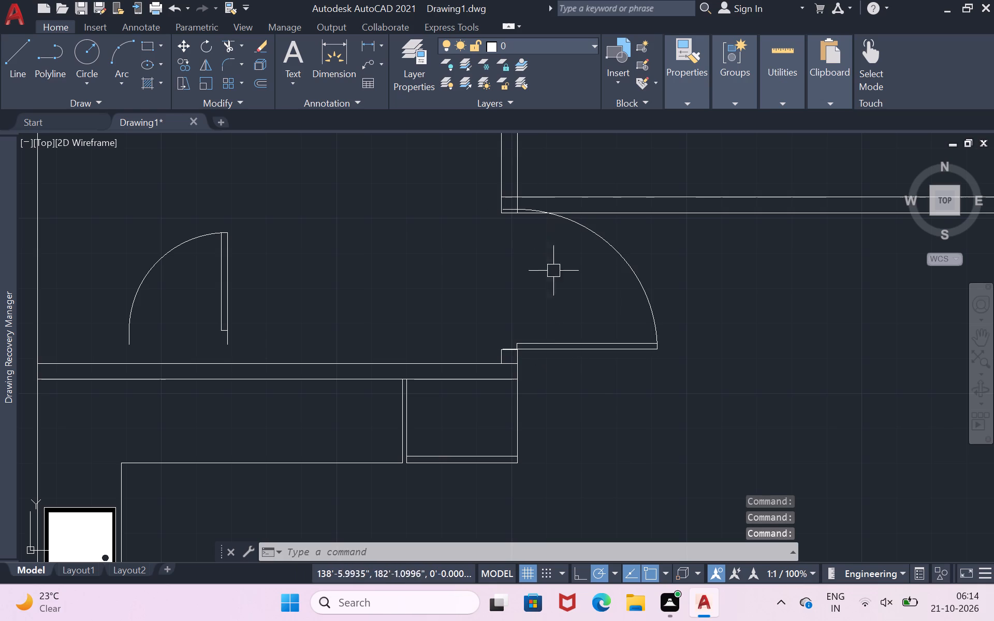
Flip the door in the opening so its leaf and arc swing to the left side of the partition.
left_click(579, 345)
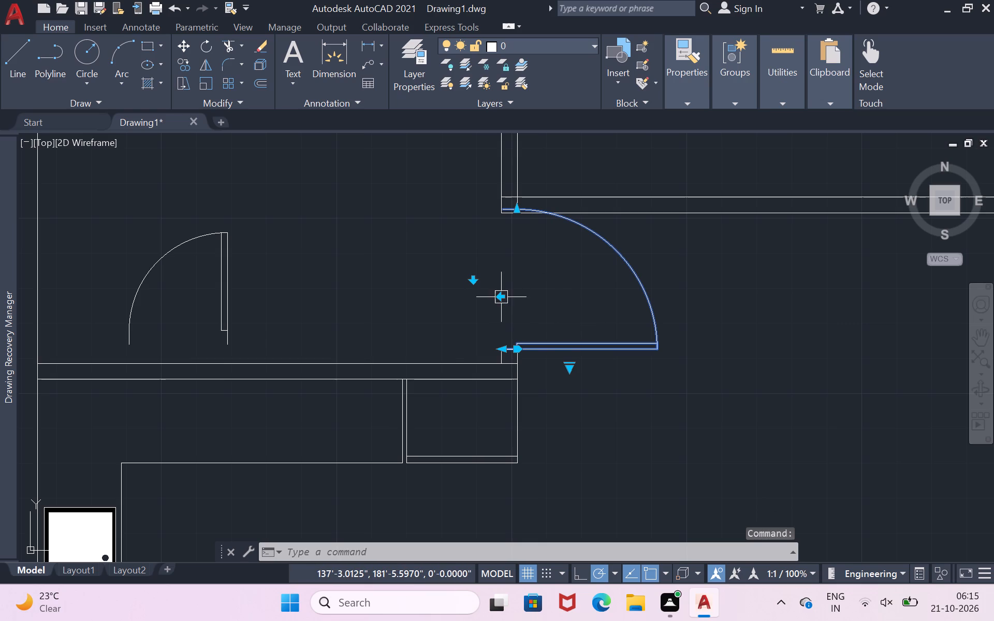
left_click(498, 293)
scroll(421, 357, "up", 1)
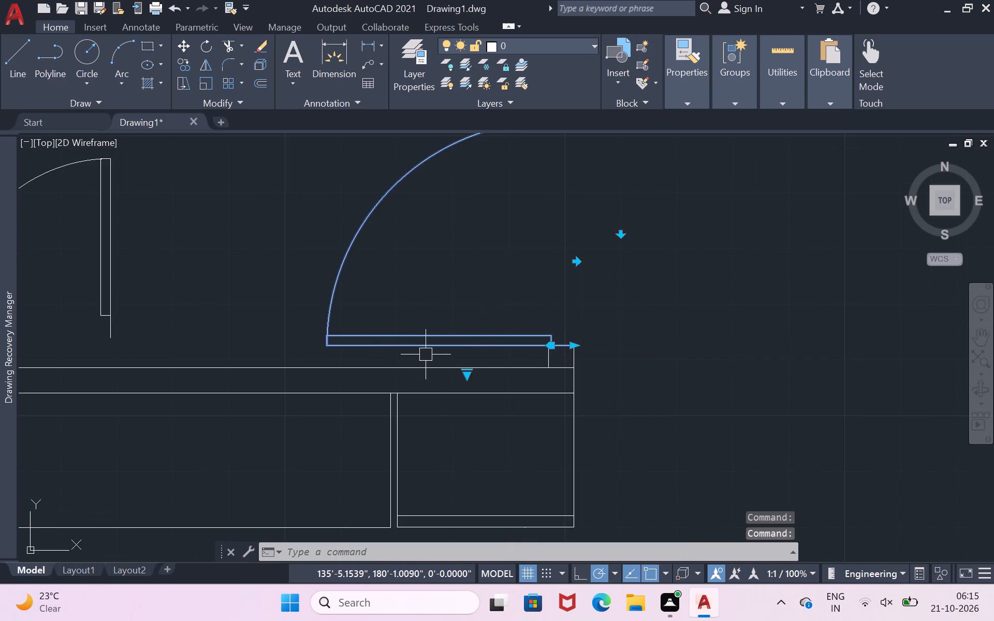
scroll(452, 341, "down", 2)
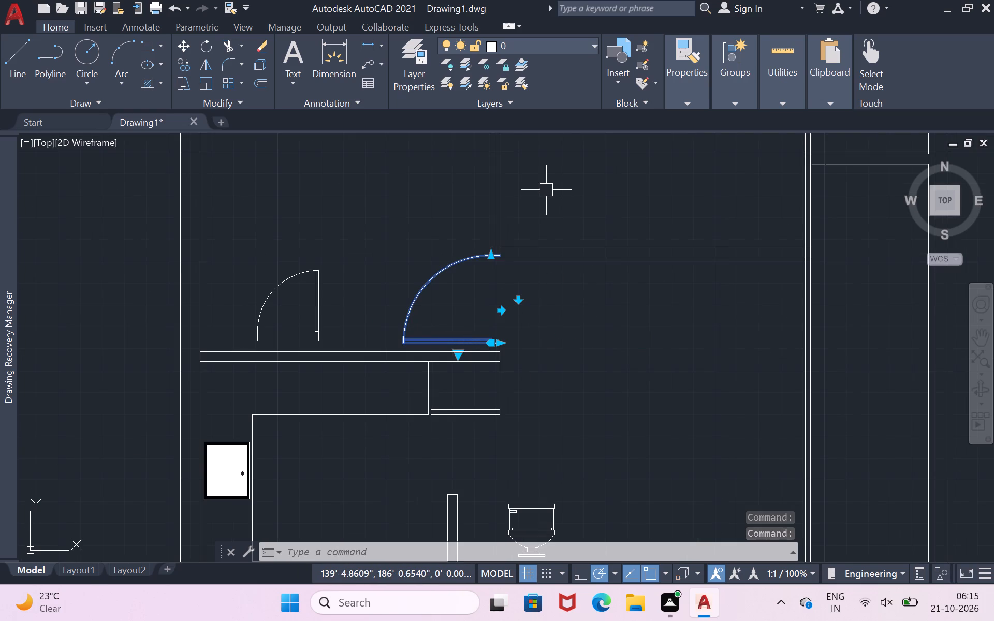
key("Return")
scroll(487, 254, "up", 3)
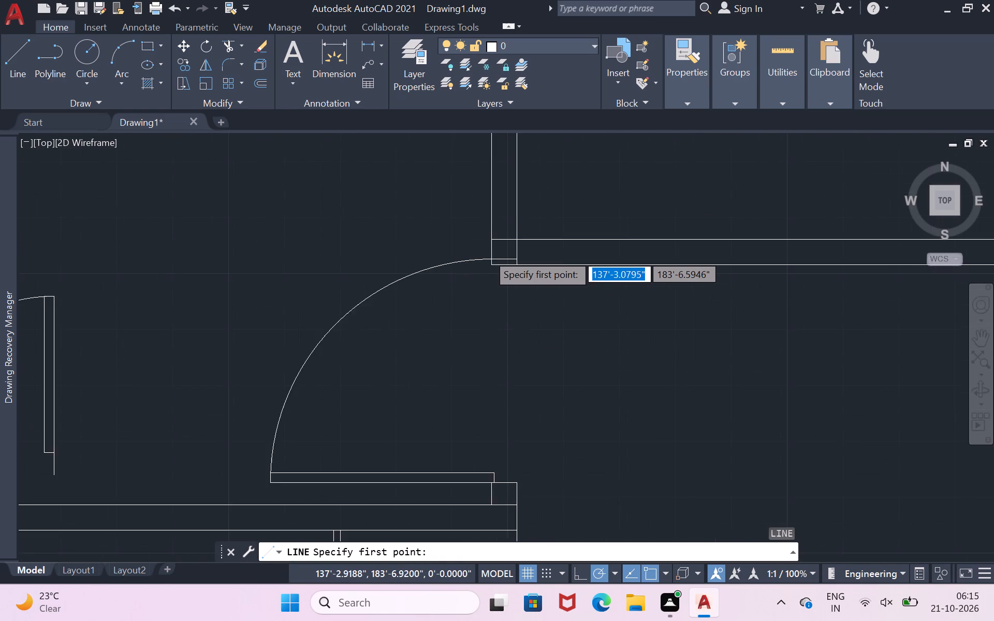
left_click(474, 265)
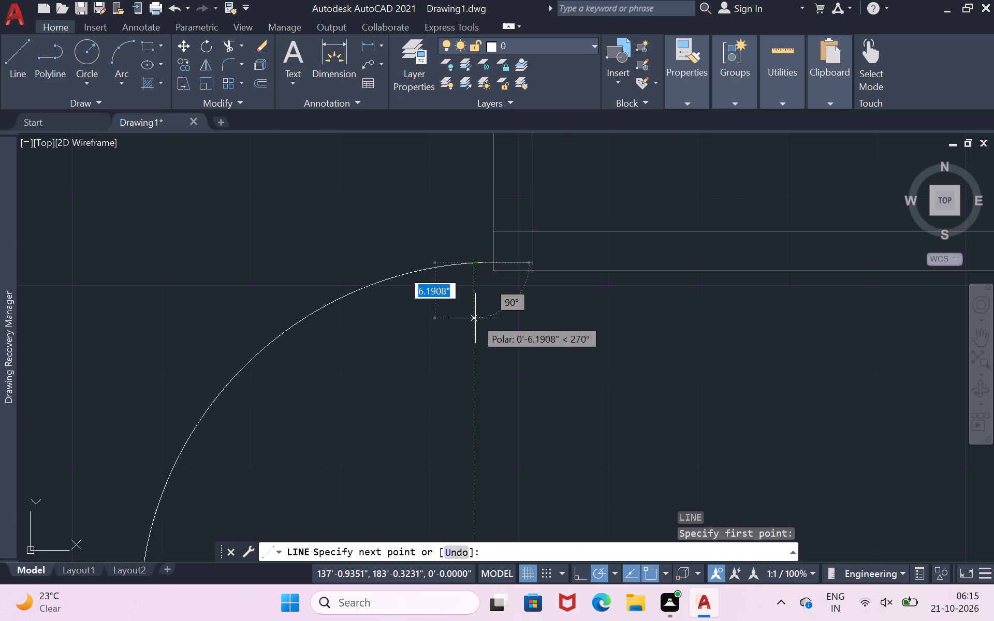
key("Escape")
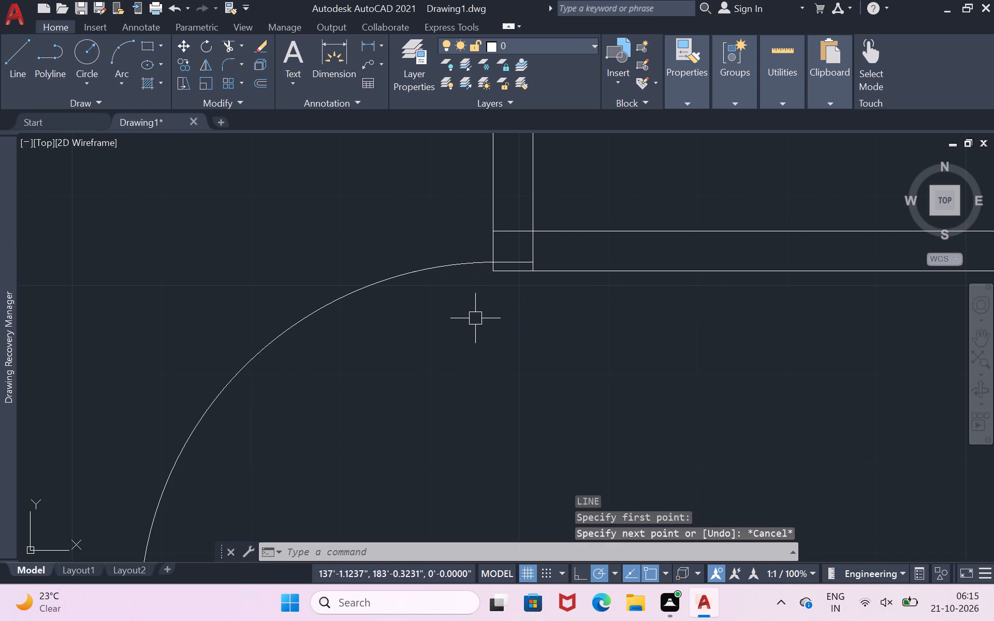
Shrink the door's opening width by one size increment so its arc end drops below the partition corner.
left_click(443, 270)
left_click_drag(496, 261, 499, 277)
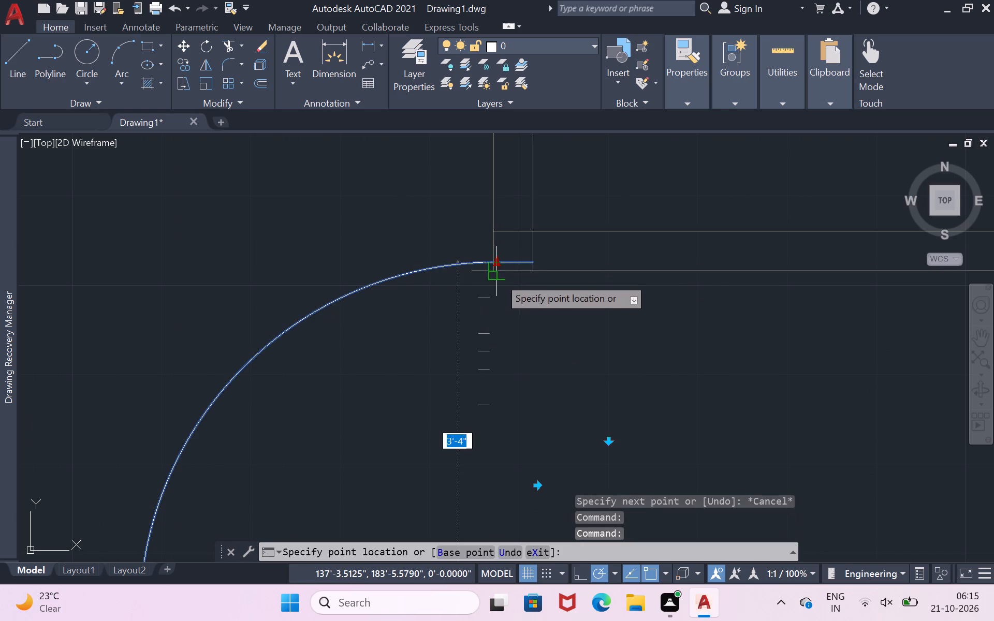
left_click_drag(499, 277, 500, 302)
left_click(500, 302)
scroll(520, 294, "down", 1)
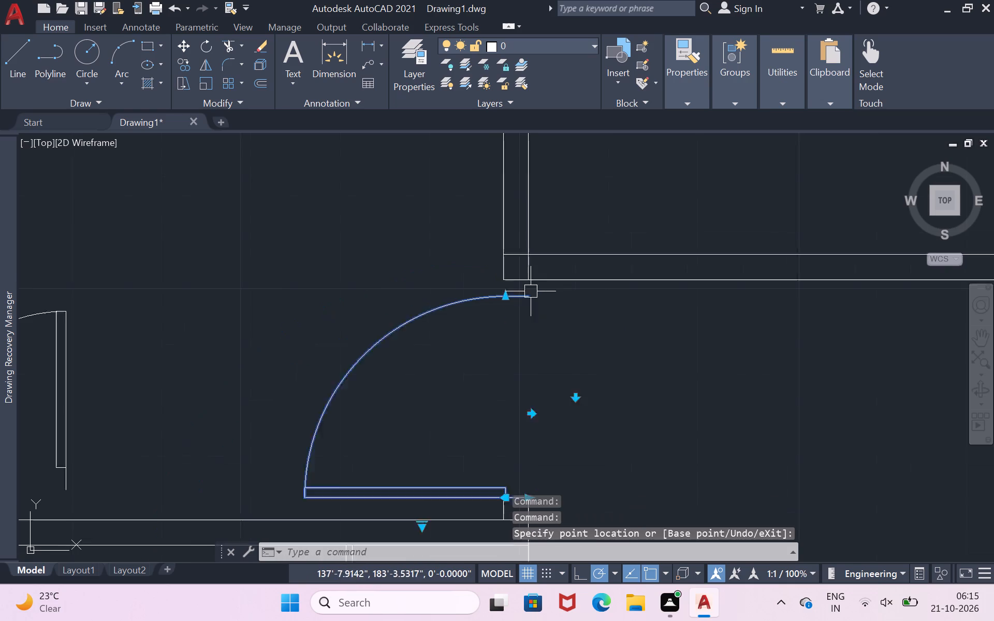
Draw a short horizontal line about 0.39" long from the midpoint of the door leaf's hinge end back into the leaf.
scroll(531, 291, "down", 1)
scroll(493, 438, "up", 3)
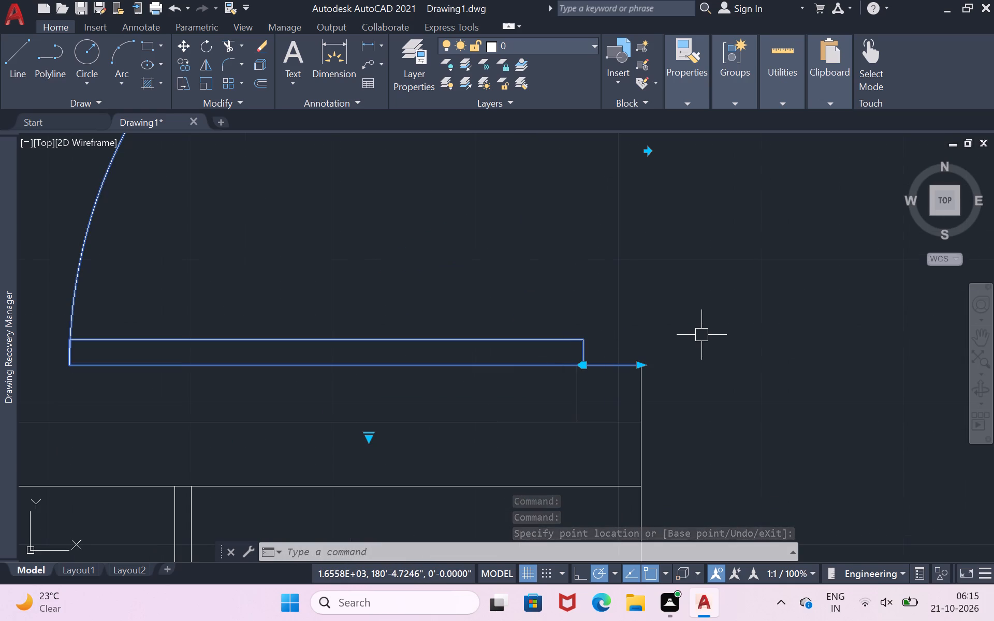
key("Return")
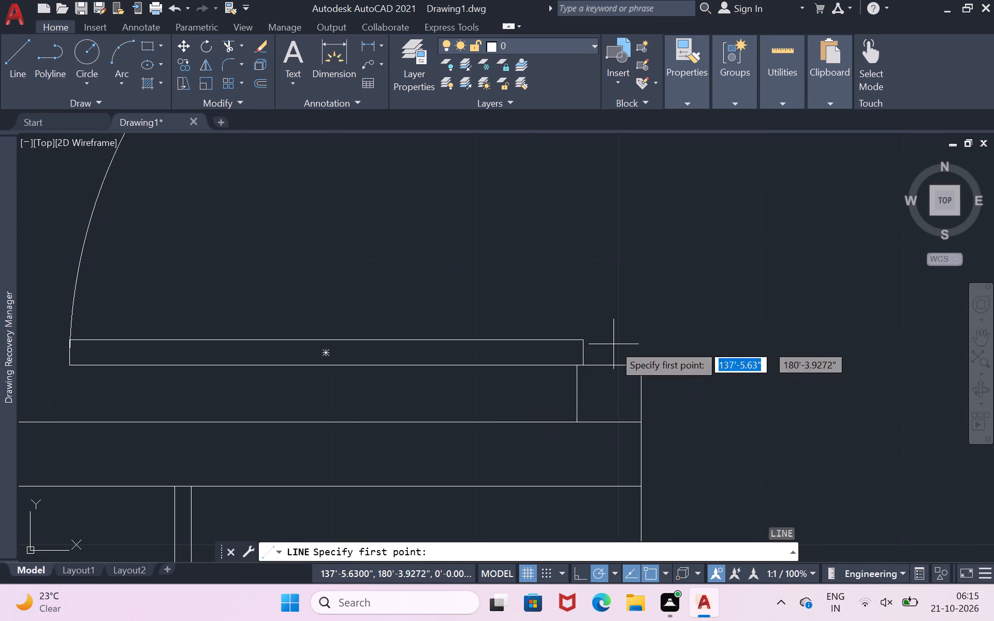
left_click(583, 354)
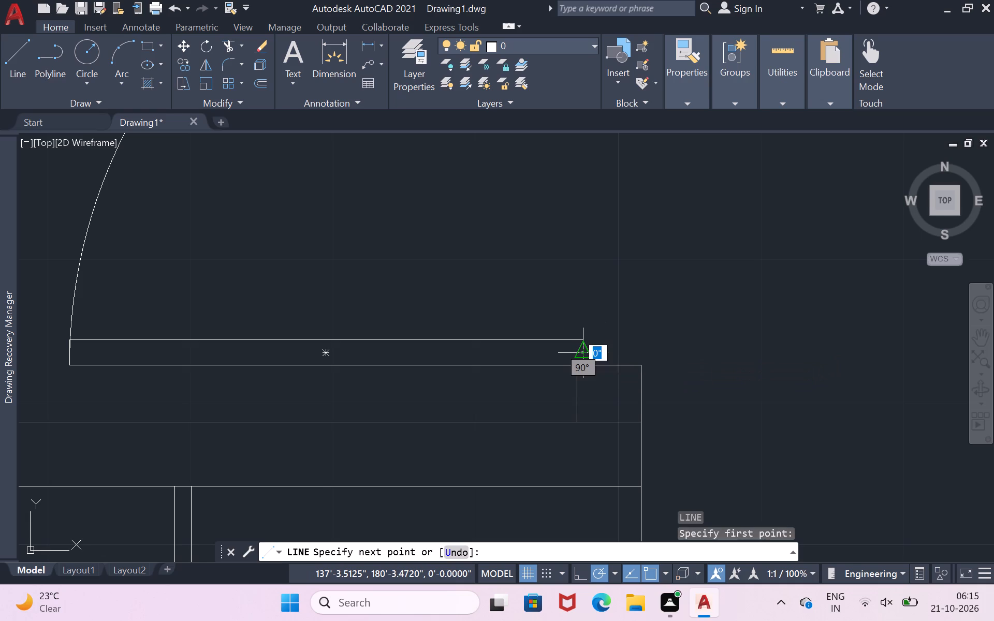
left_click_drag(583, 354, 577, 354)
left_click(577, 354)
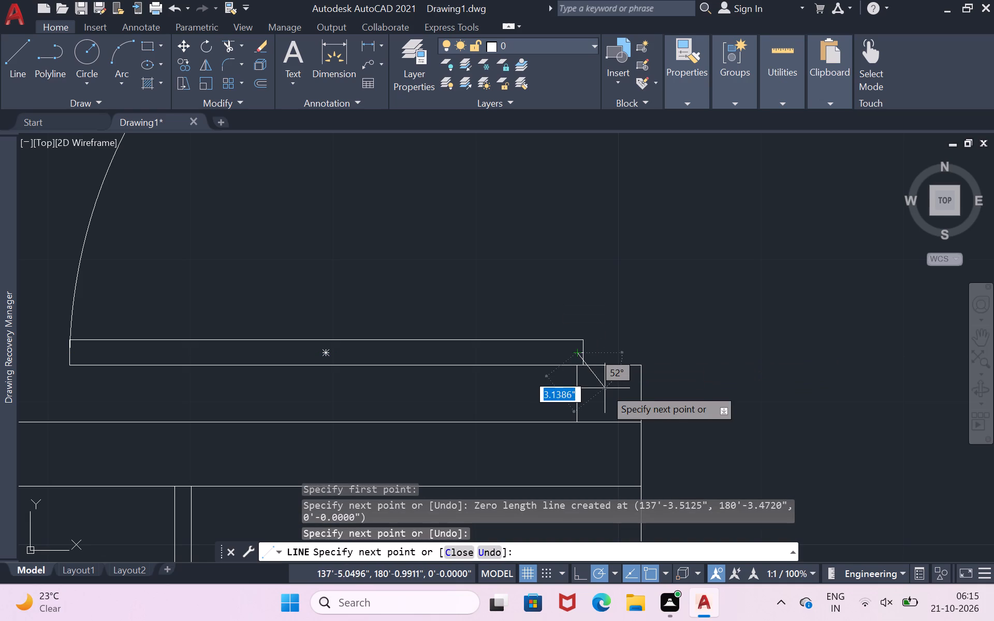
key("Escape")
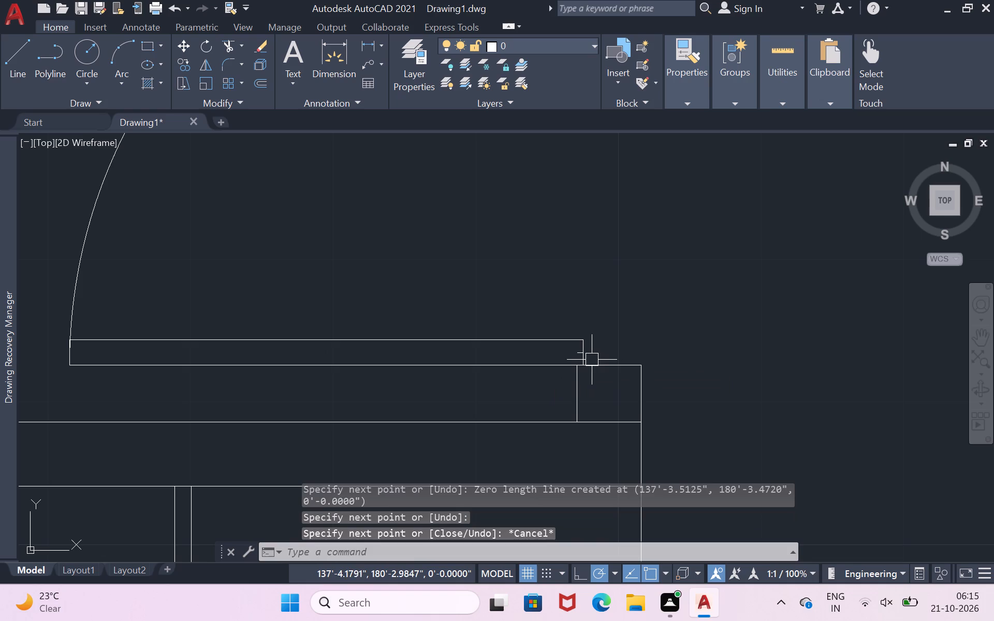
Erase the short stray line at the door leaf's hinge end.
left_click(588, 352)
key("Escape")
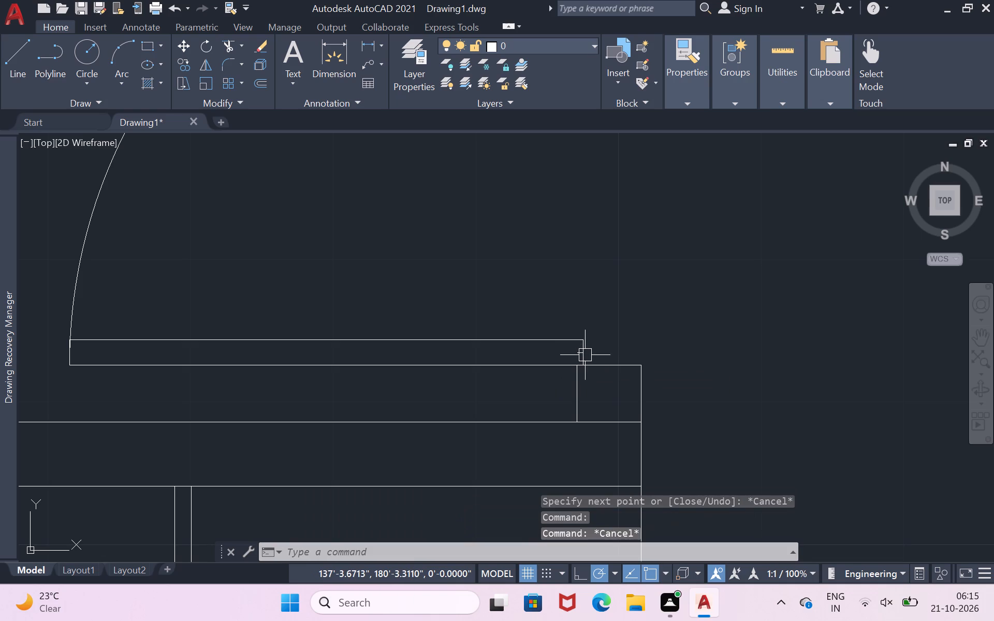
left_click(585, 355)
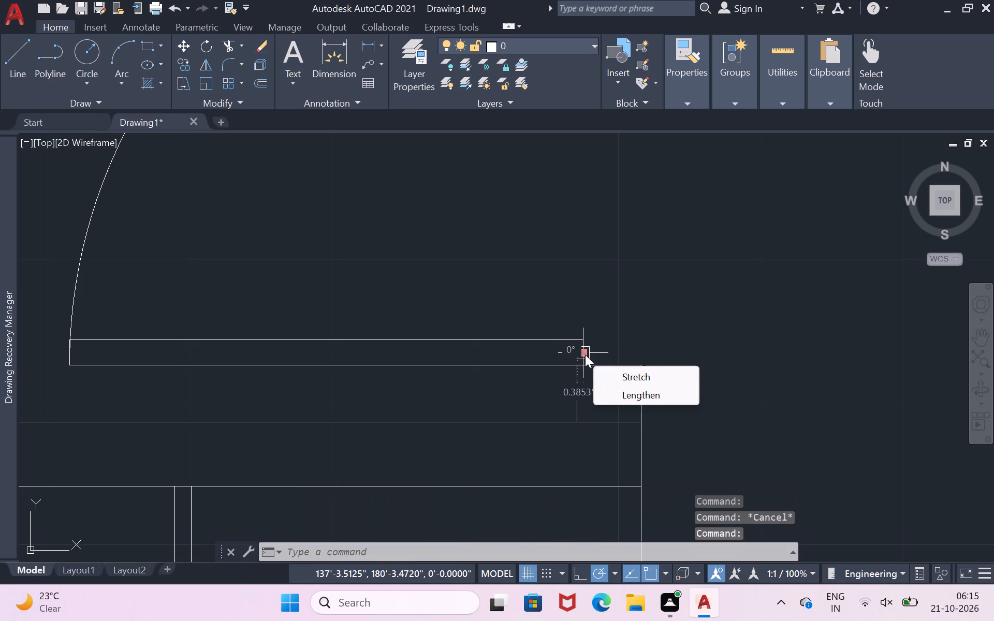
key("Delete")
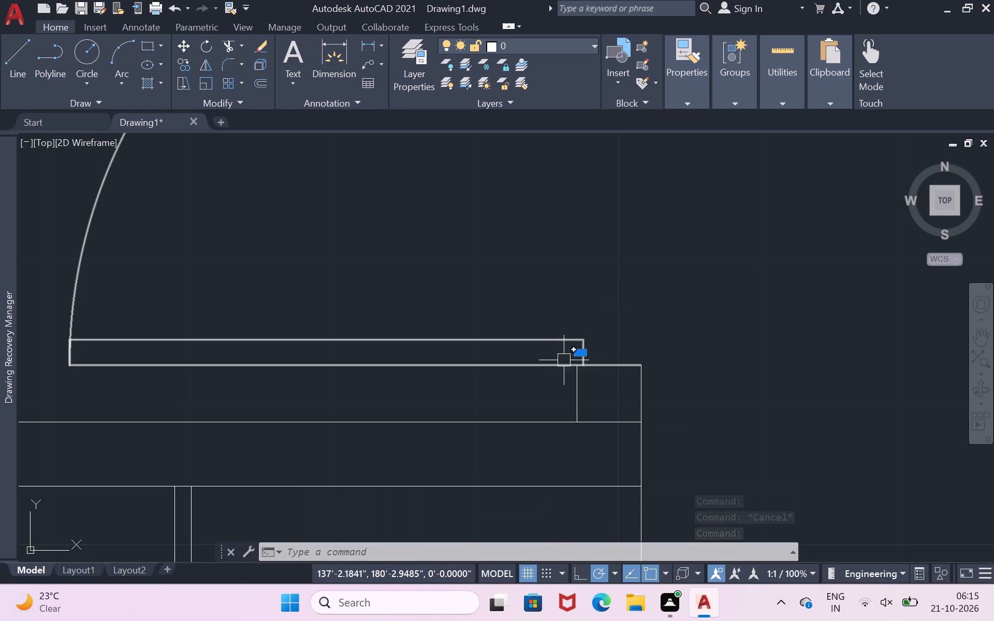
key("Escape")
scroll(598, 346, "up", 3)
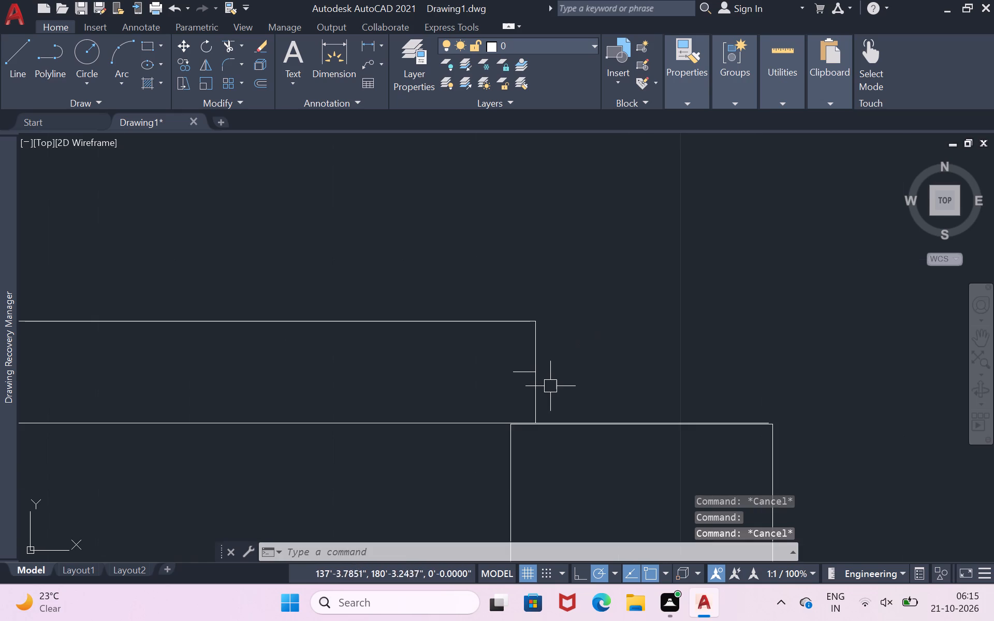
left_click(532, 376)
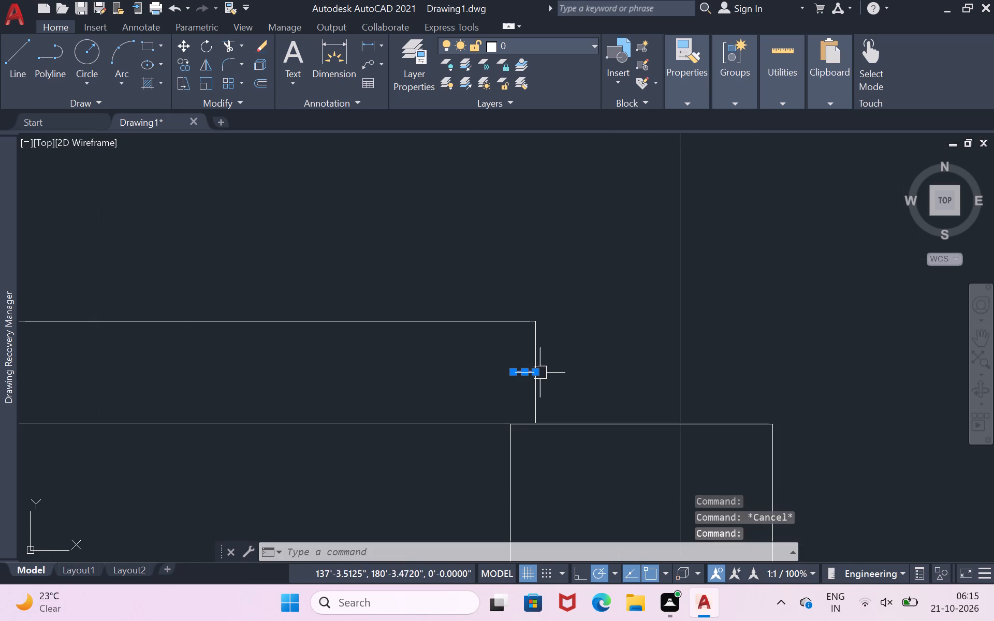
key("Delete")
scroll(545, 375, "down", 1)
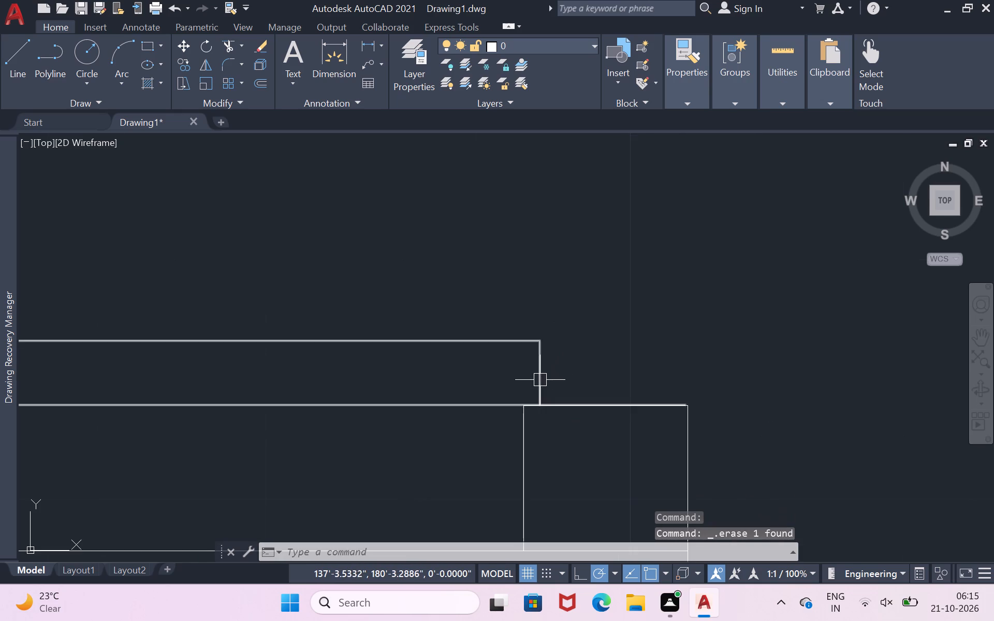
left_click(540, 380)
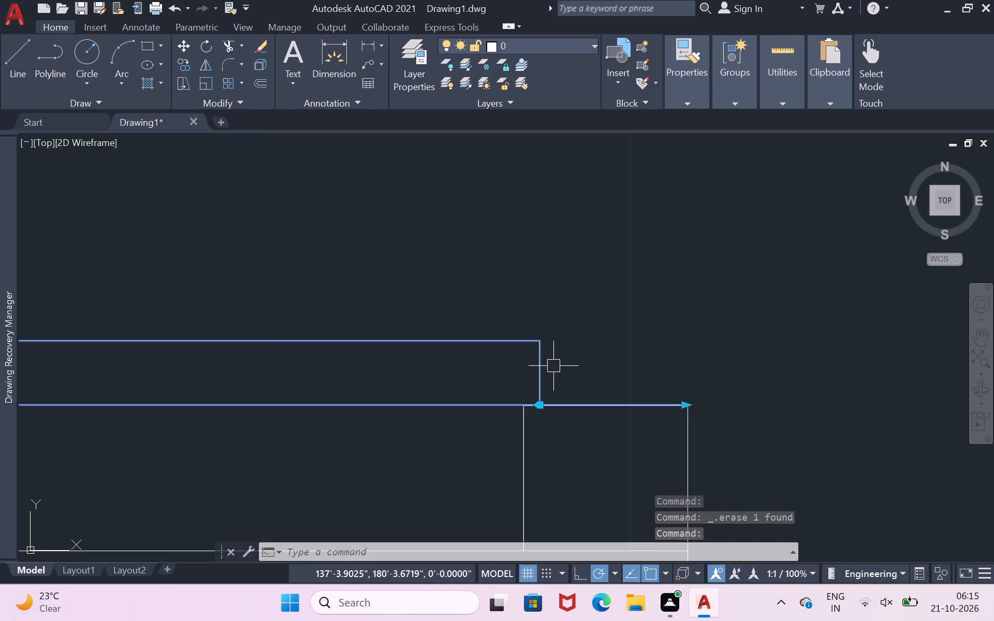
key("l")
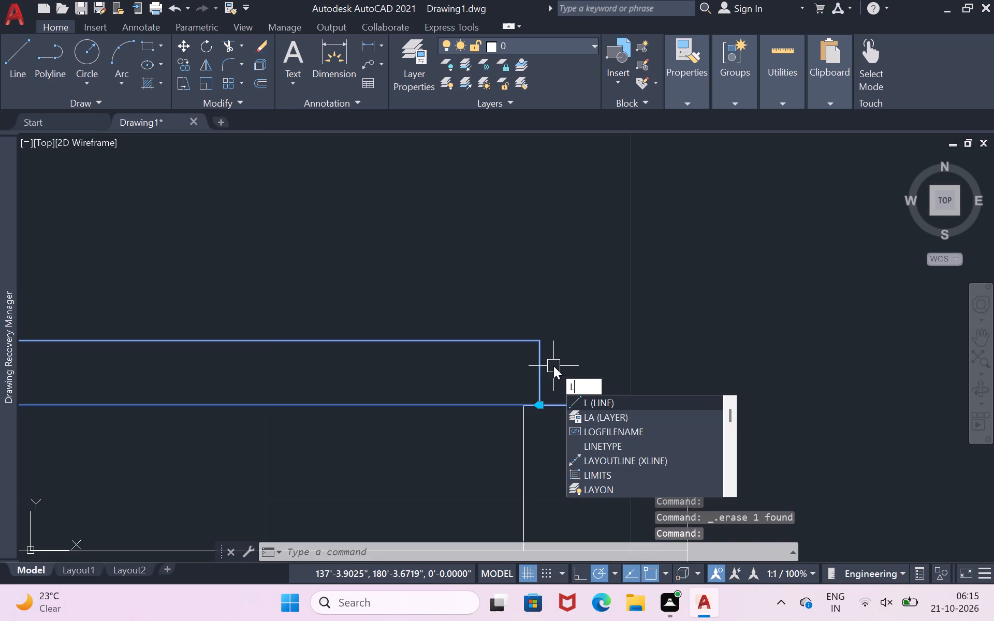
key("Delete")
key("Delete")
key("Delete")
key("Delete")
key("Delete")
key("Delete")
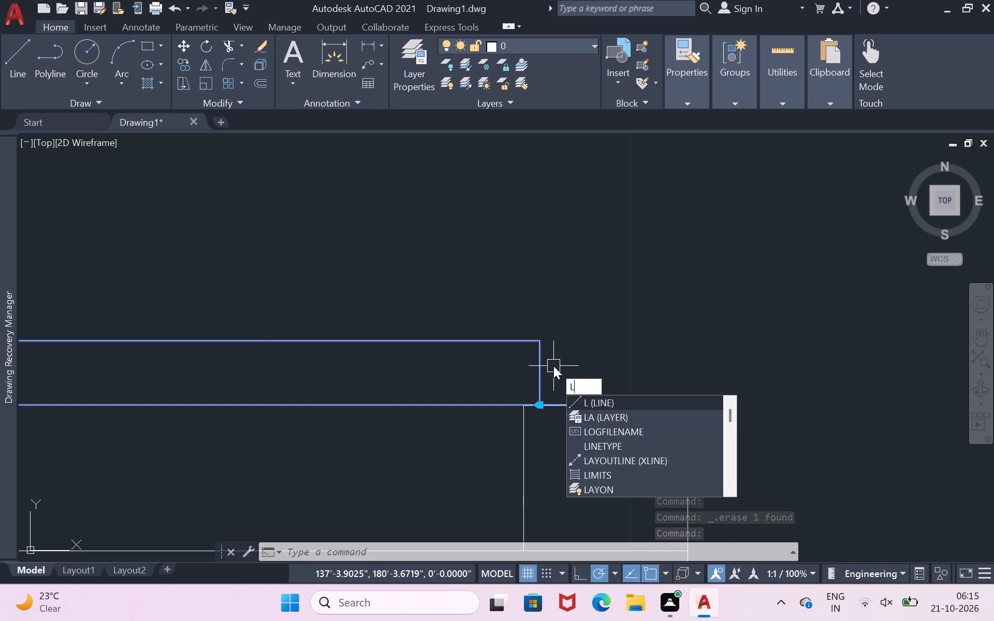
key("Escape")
Move the door about 0.45" to the left so the leaf's hinge end lines up with the jamb's left edge.
key("m")
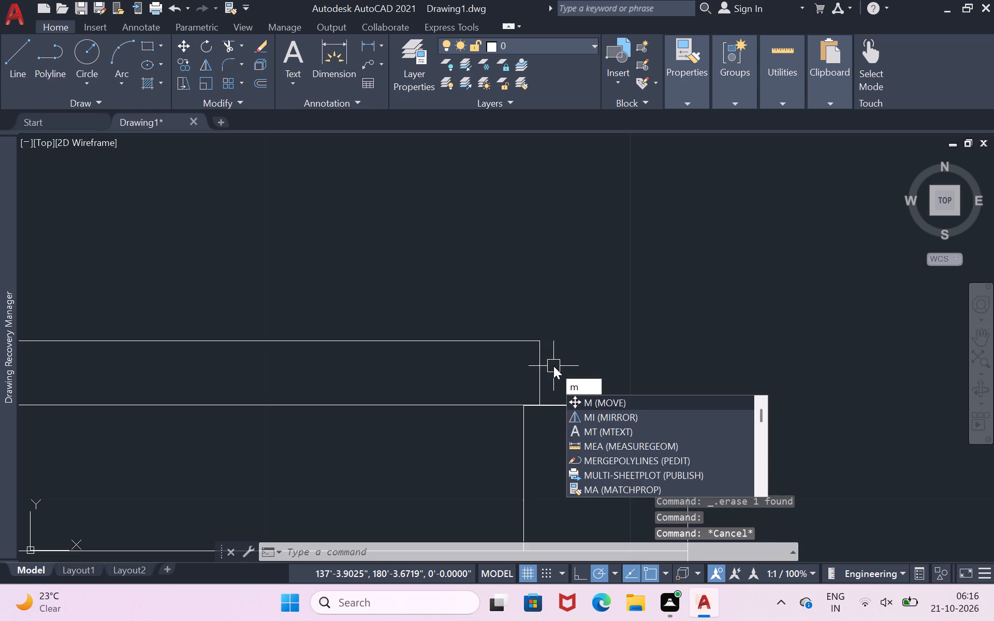
key("Return")
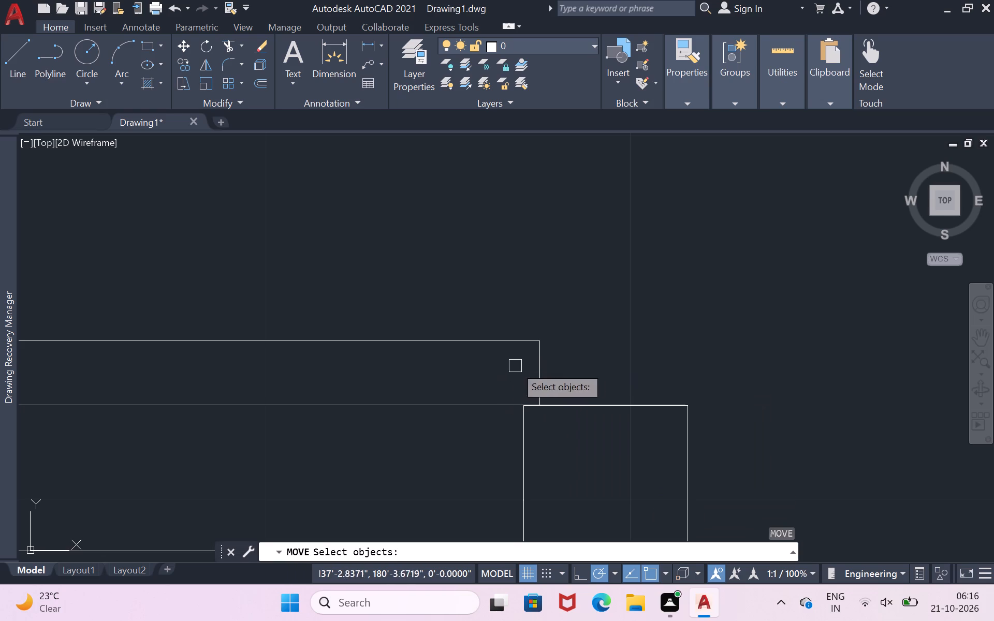
left_click(540, 377)
left_click(540, 377)
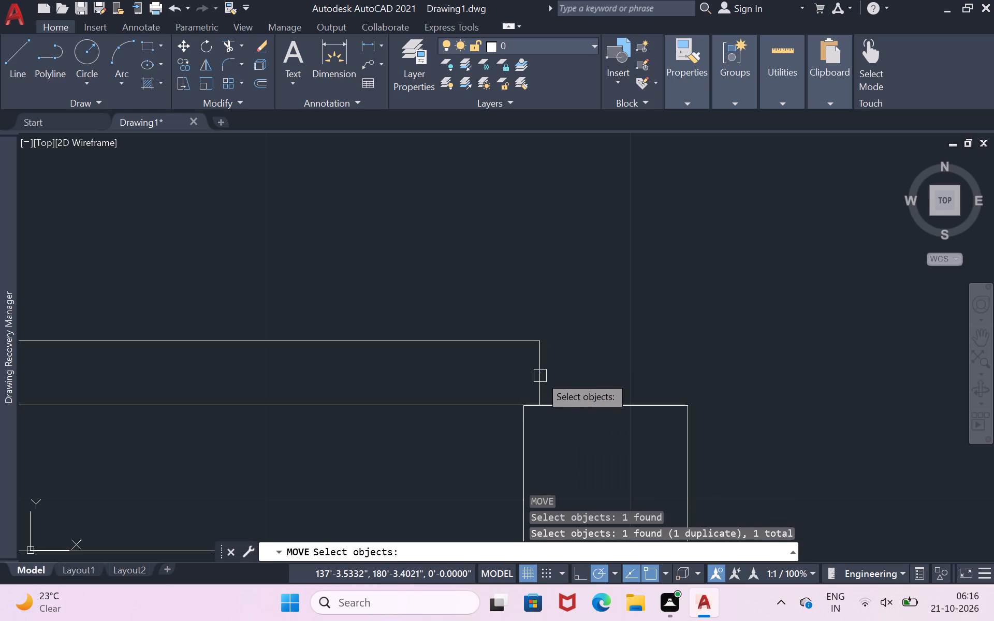
scroll(535, 362, "down", 1)
left_click(535, 361)
left_click_drag(535, 358, 519, 361)
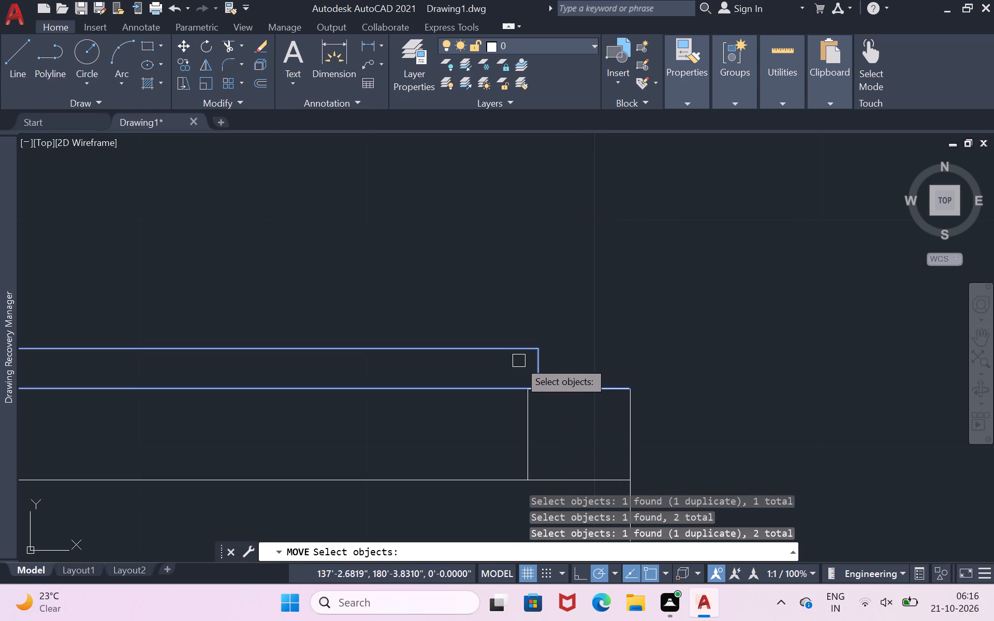
left_click_drag(519, 361, 518, 361)
key("Return")
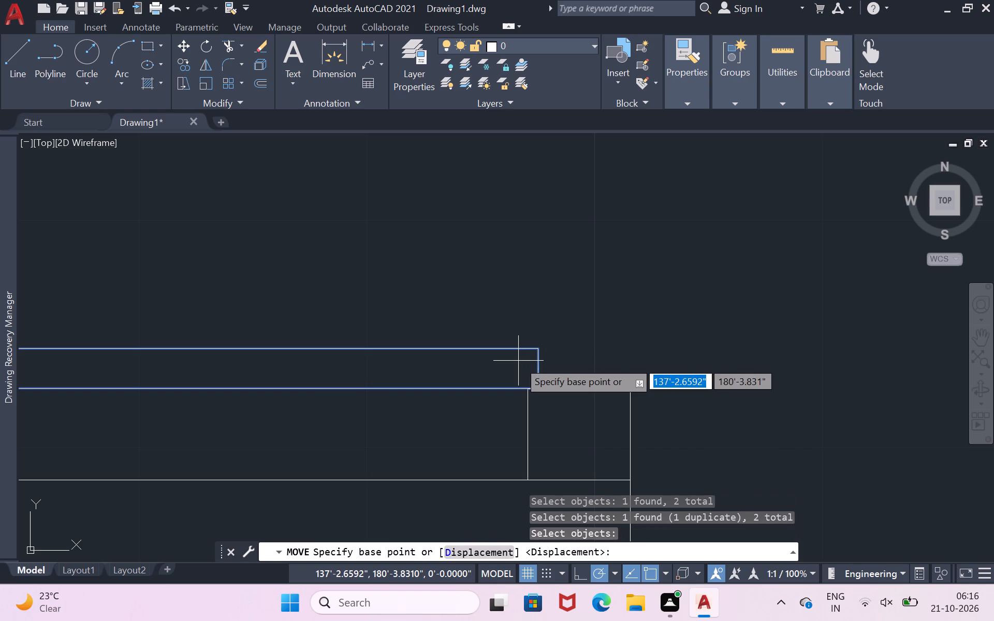
left_click(503, 358)
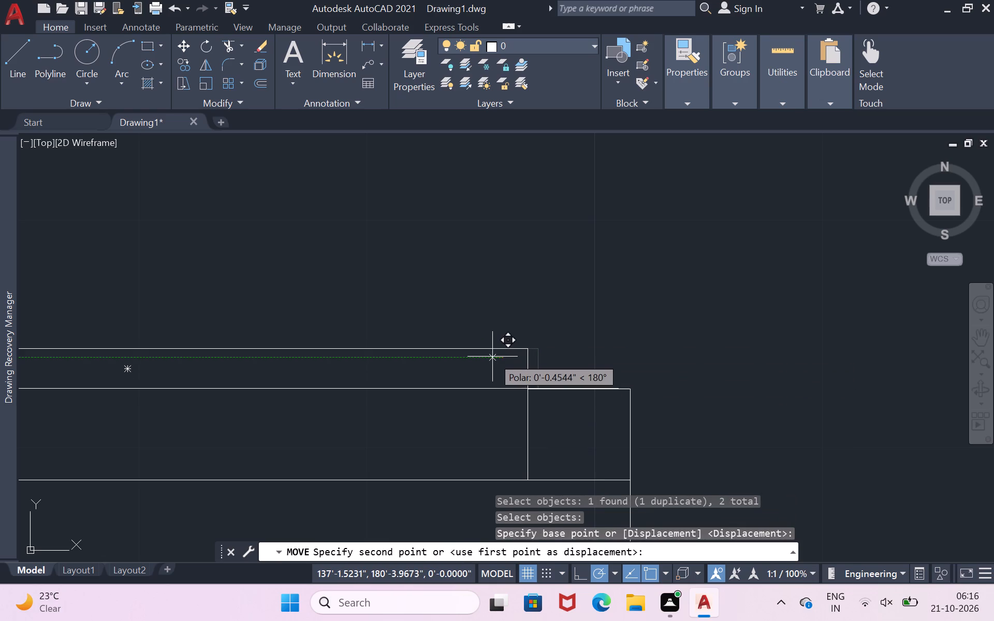
left_click(492, 357)
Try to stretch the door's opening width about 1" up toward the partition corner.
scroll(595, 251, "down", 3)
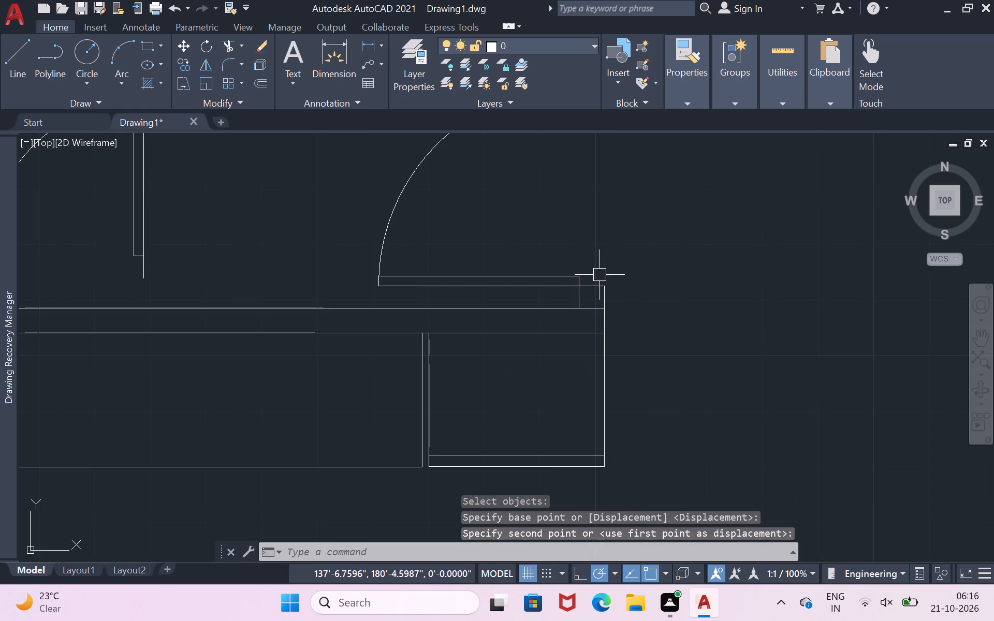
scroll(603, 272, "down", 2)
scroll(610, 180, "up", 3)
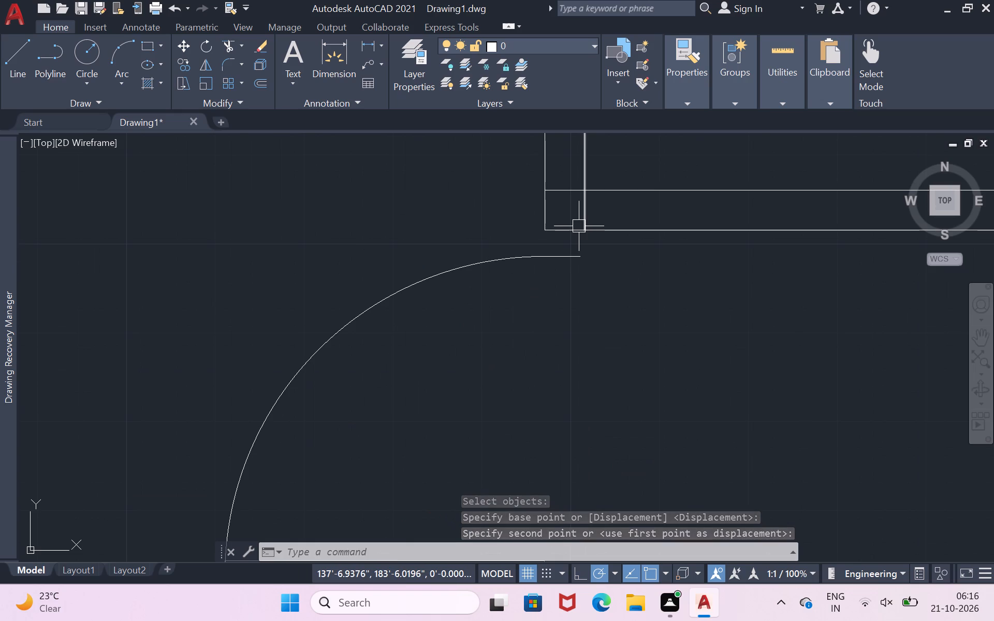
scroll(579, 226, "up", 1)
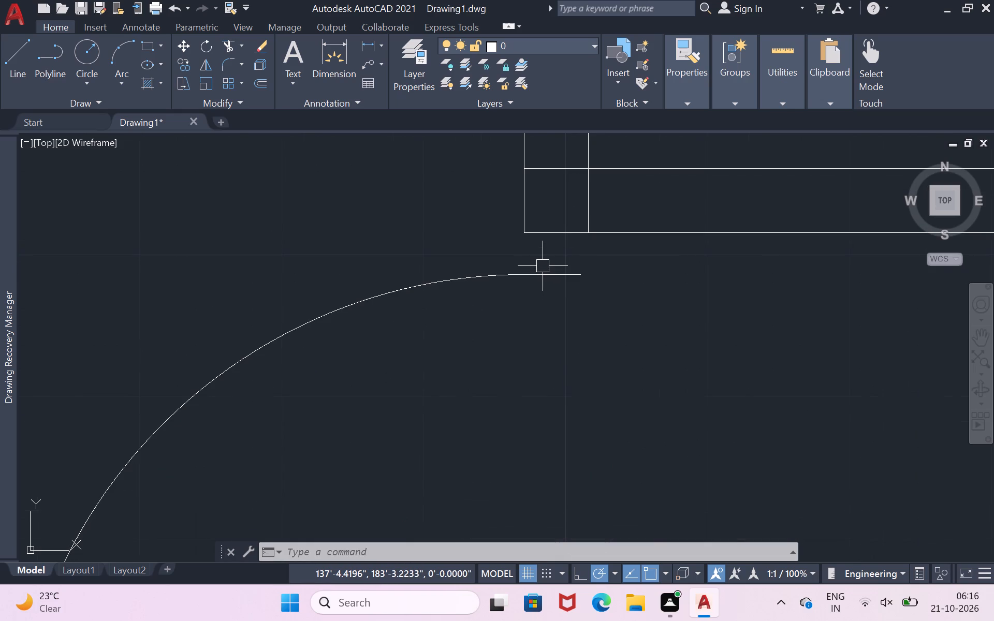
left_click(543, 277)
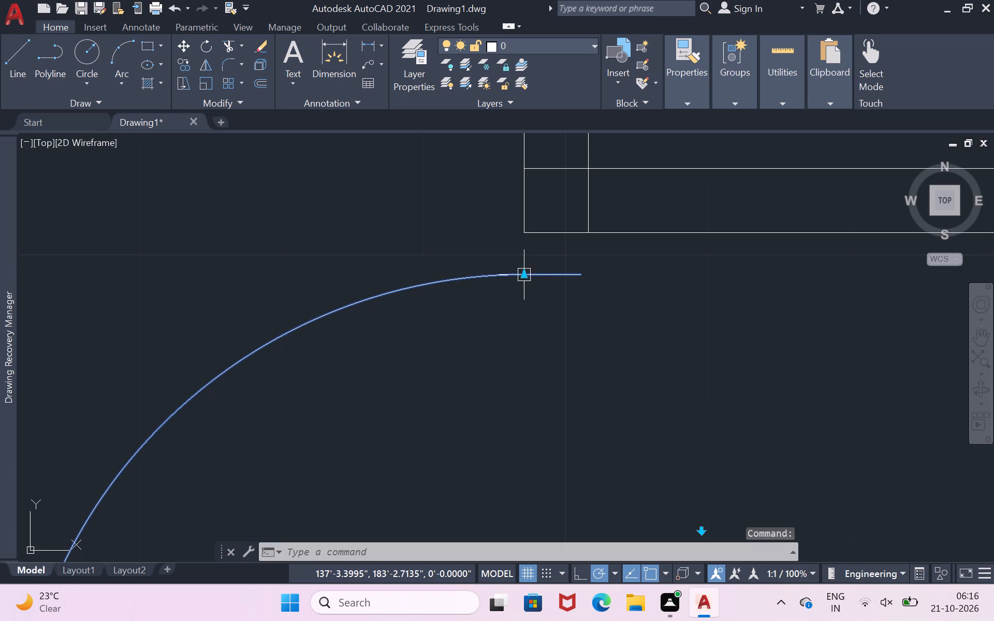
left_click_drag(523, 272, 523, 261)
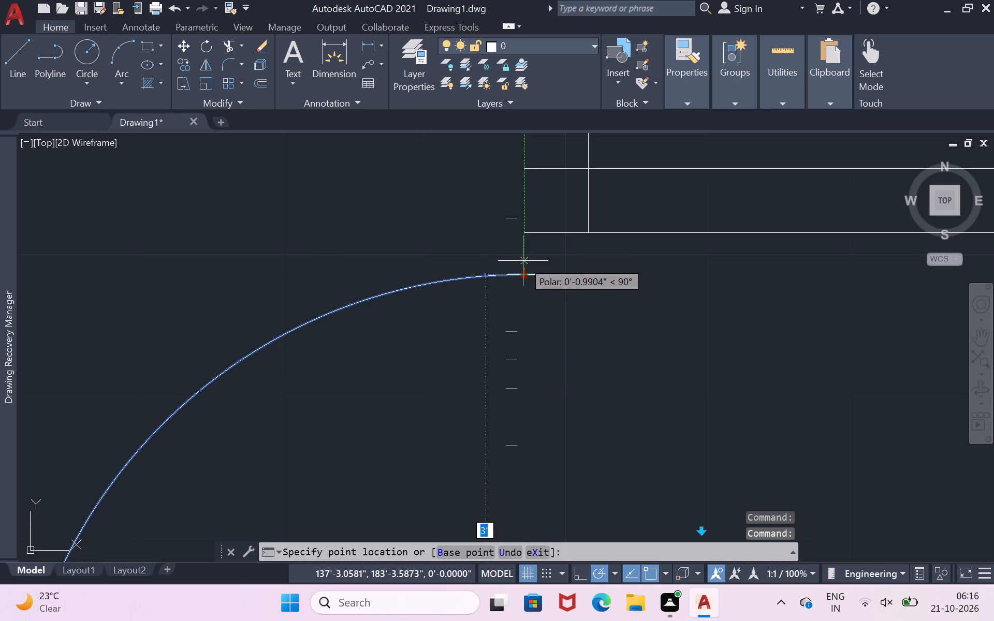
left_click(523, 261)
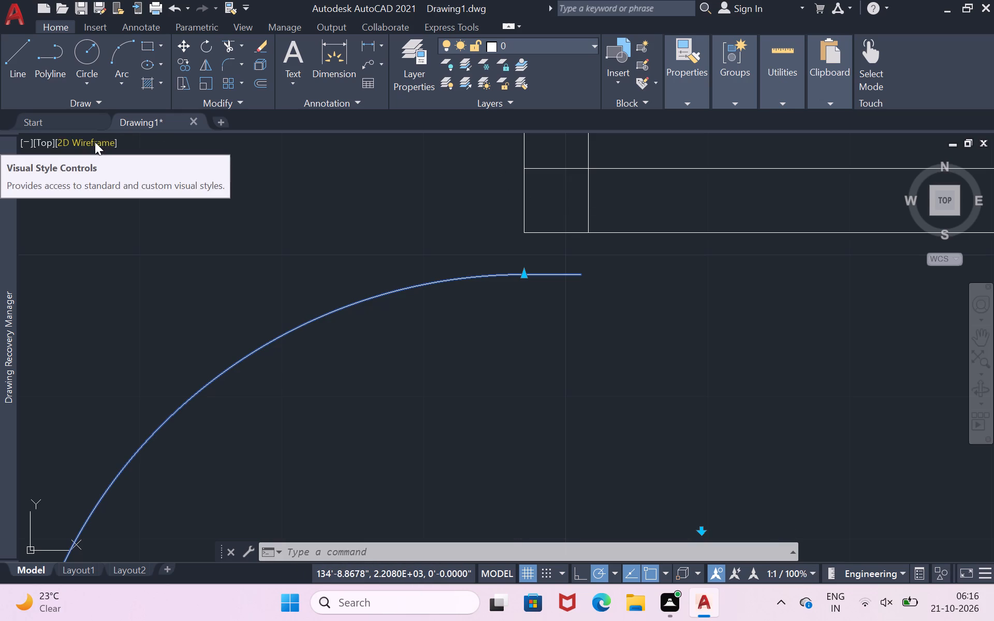
Draw a vertical line from the partition's lower-left corner down to the end of the door's arc.
left_click(10, 65)
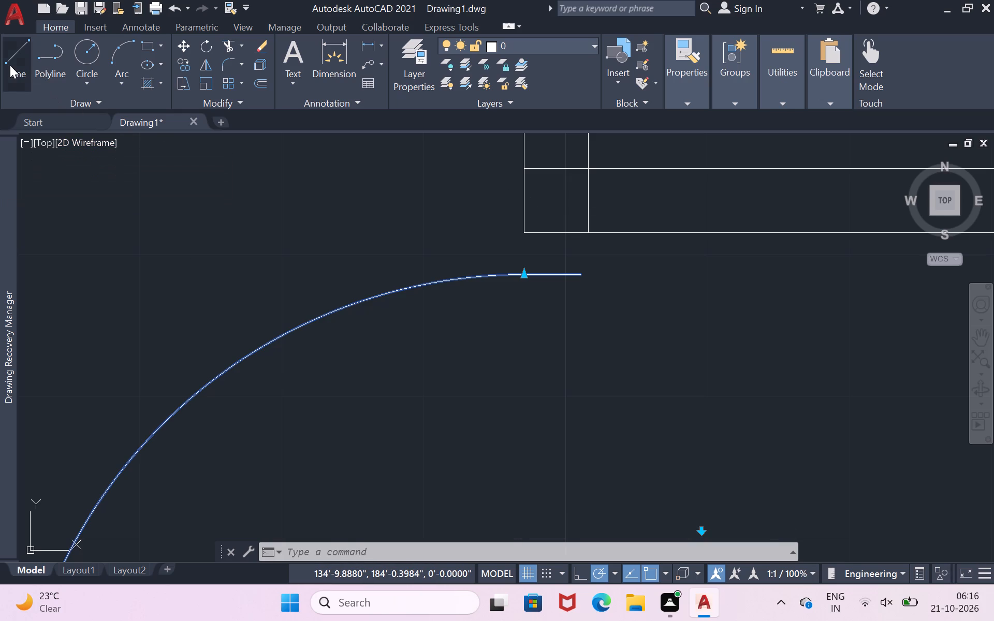
left_click(523, 230)
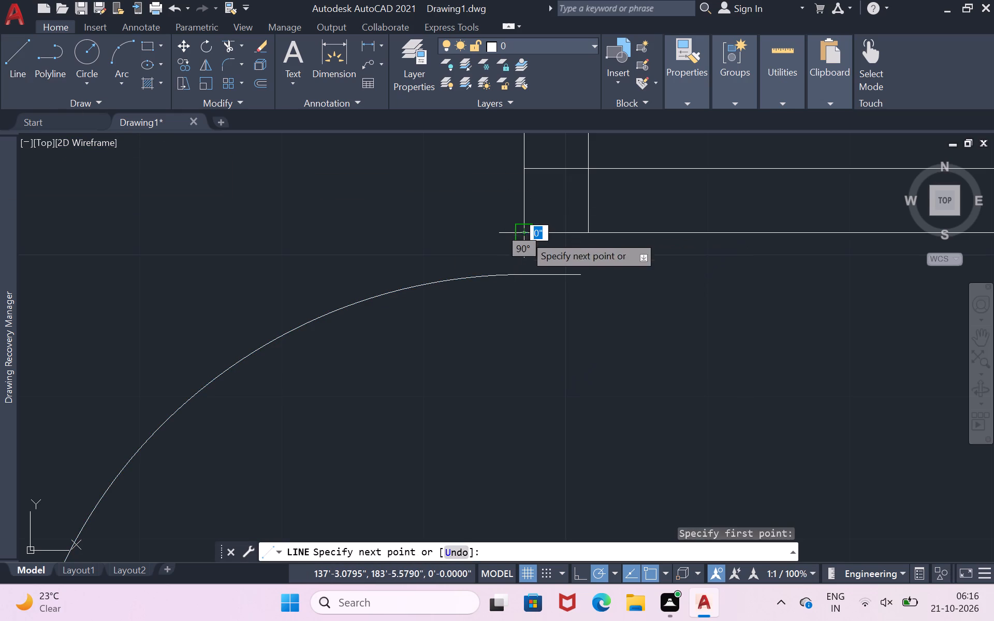
left_click(529, 277)
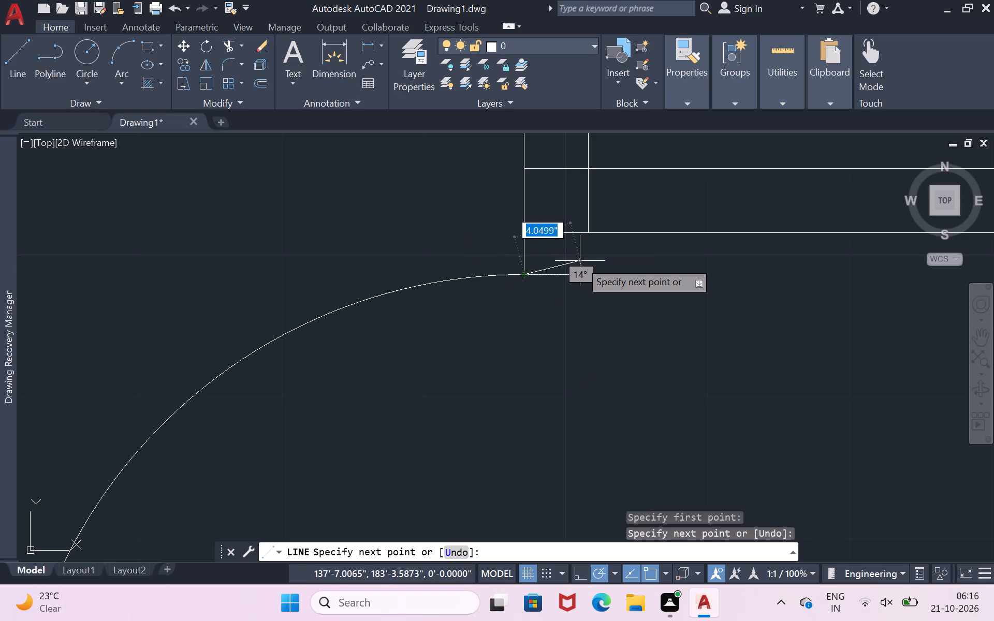
key("Return")
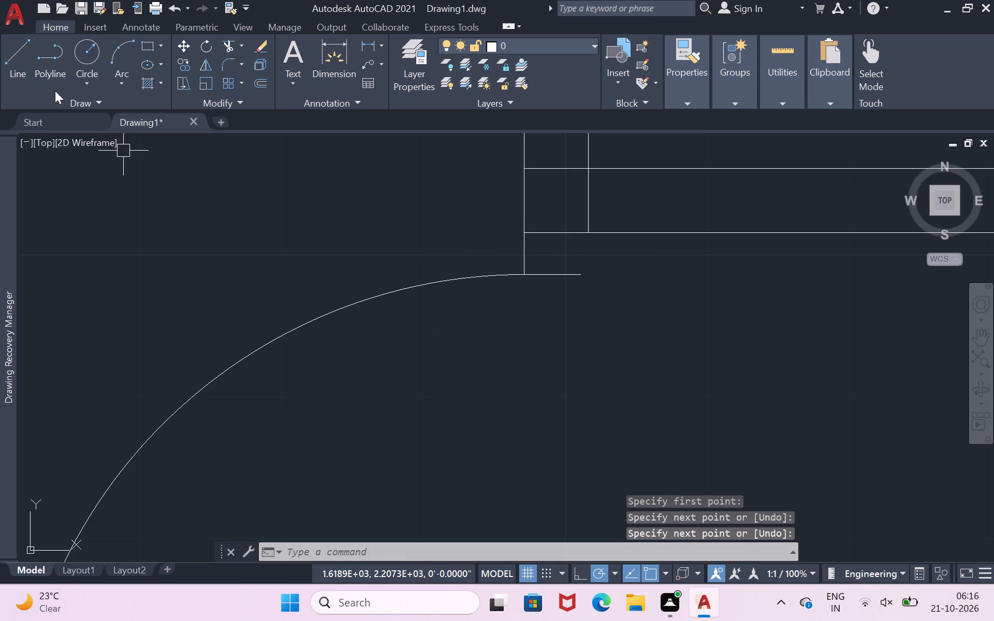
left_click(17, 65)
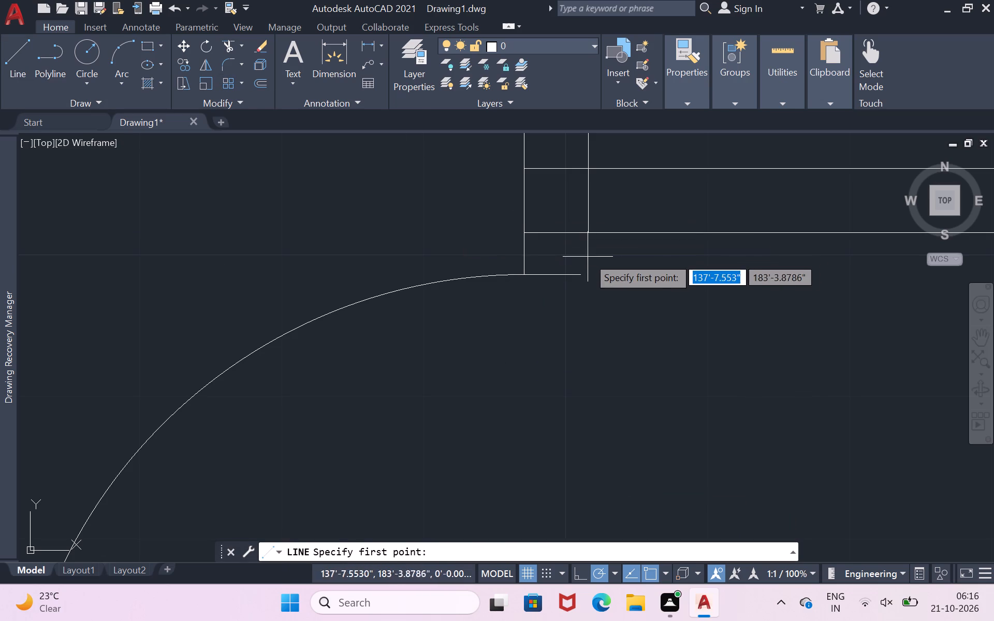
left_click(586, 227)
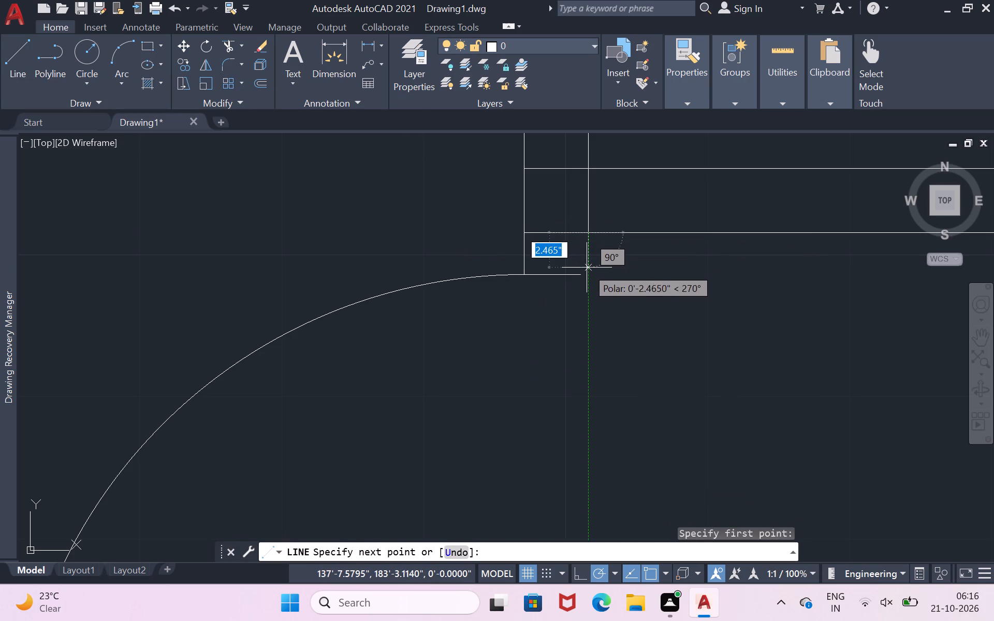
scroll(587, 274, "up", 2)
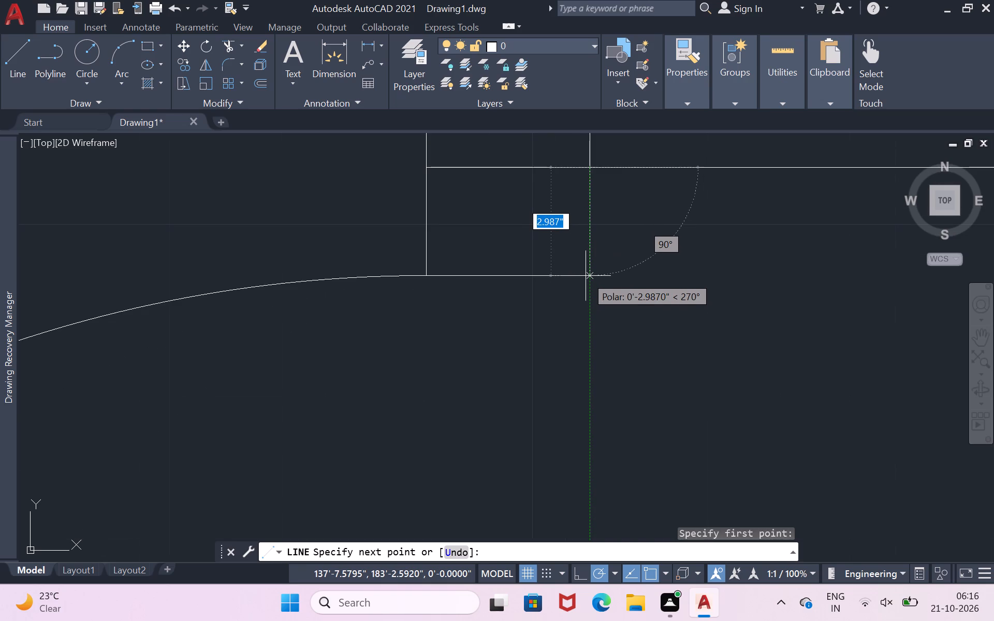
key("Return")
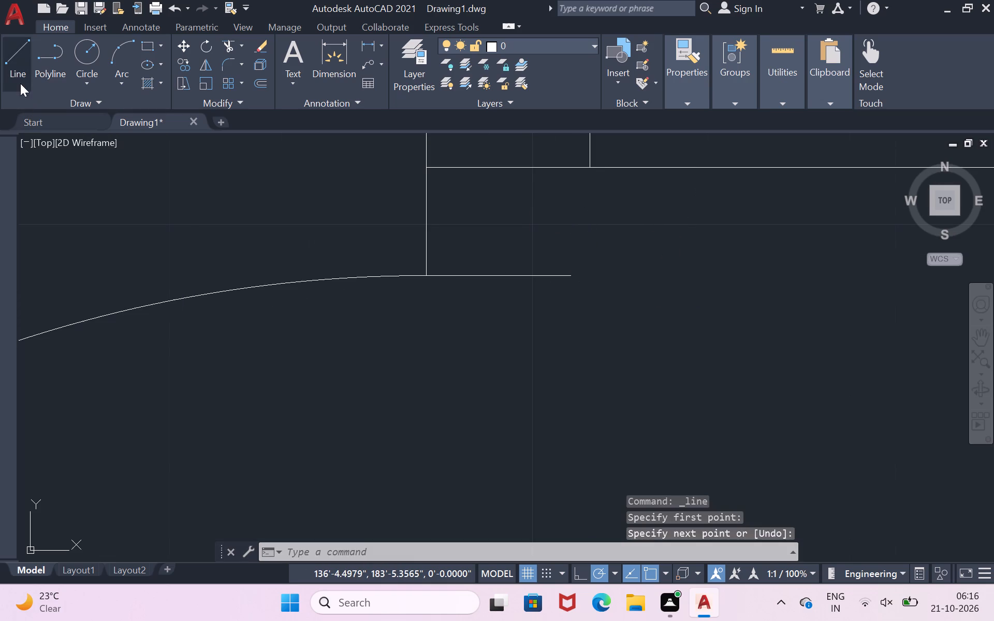
Draw a horizontal line about 2" long, continuing the short line at the door's arc end past the partition's right edge.
left_click(20, 83)
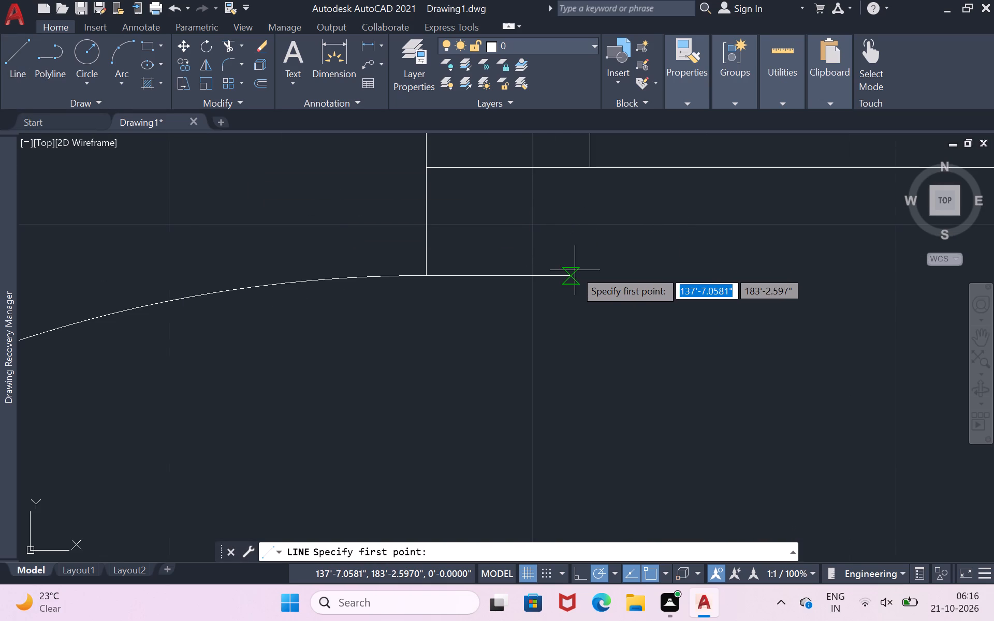
left_click(575, 275)
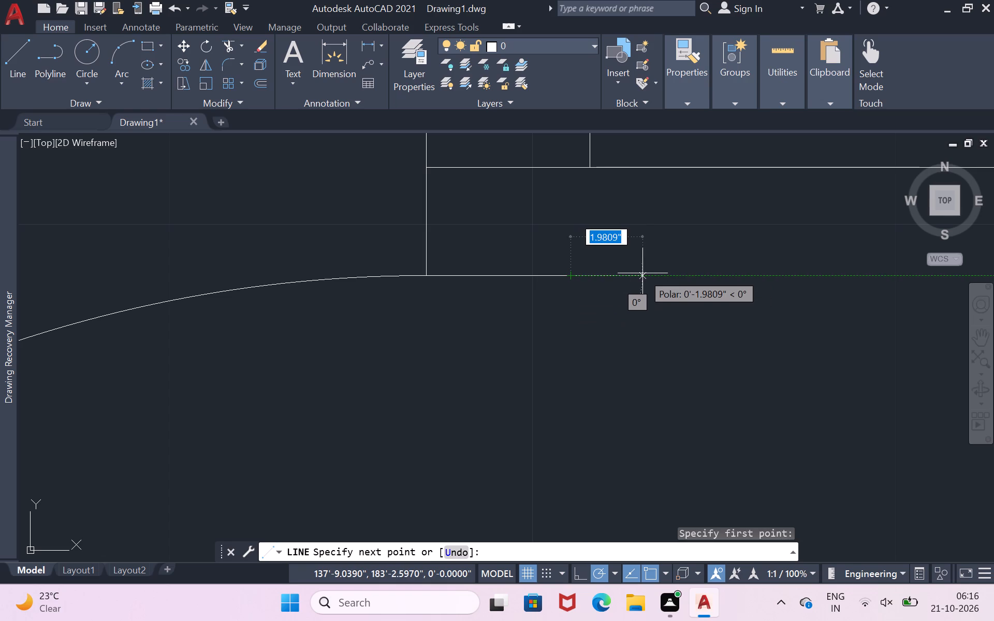
left_click(642, 274)
key("Return")
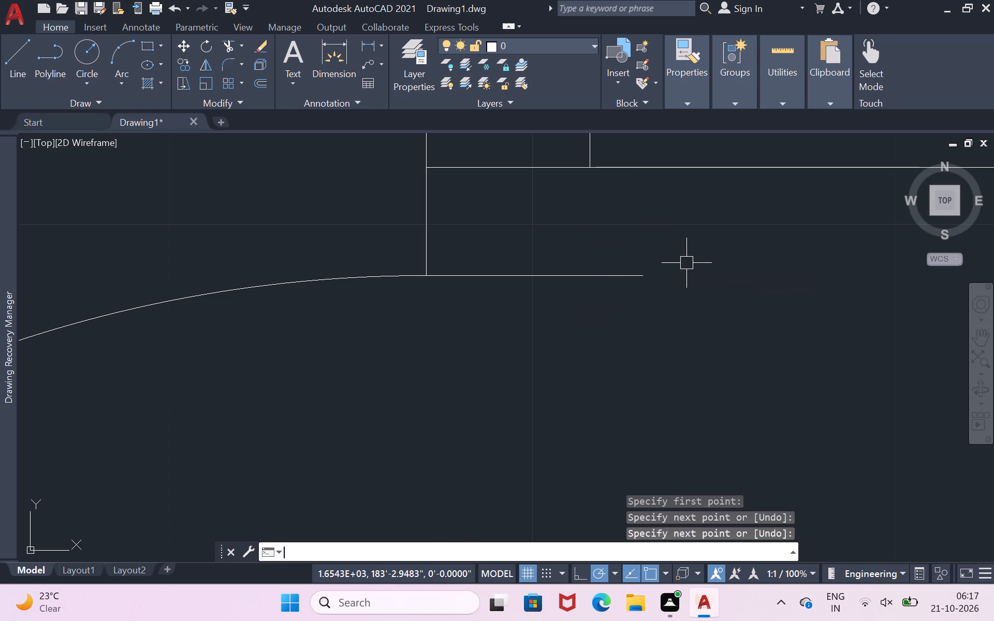
Draw a vertical line about 3" long from the partition junction down to the extended horizontal line, closing the jamb's right side.
key("Return")
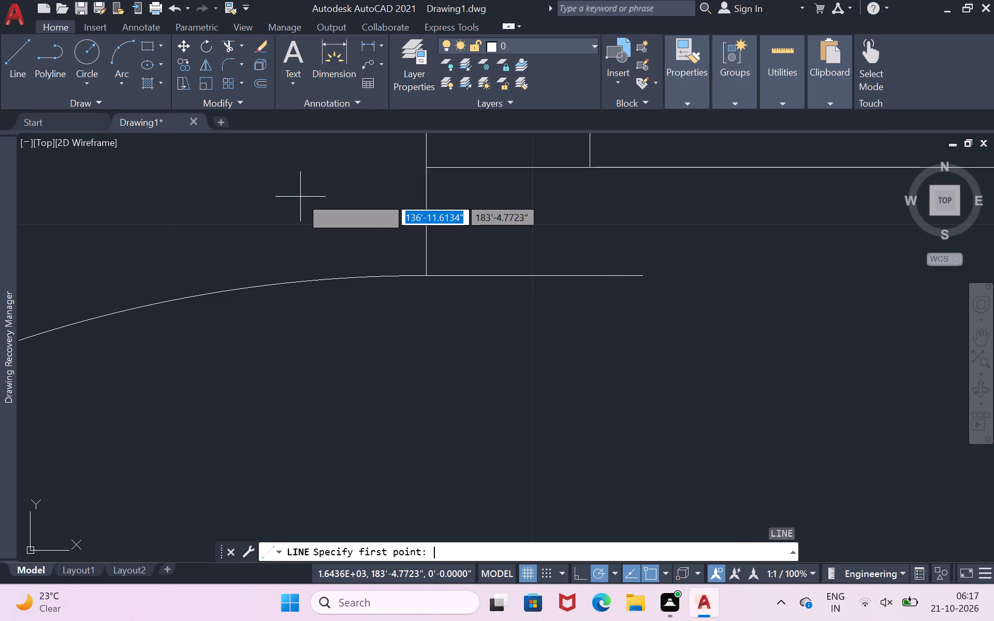
left_click(588, 165)
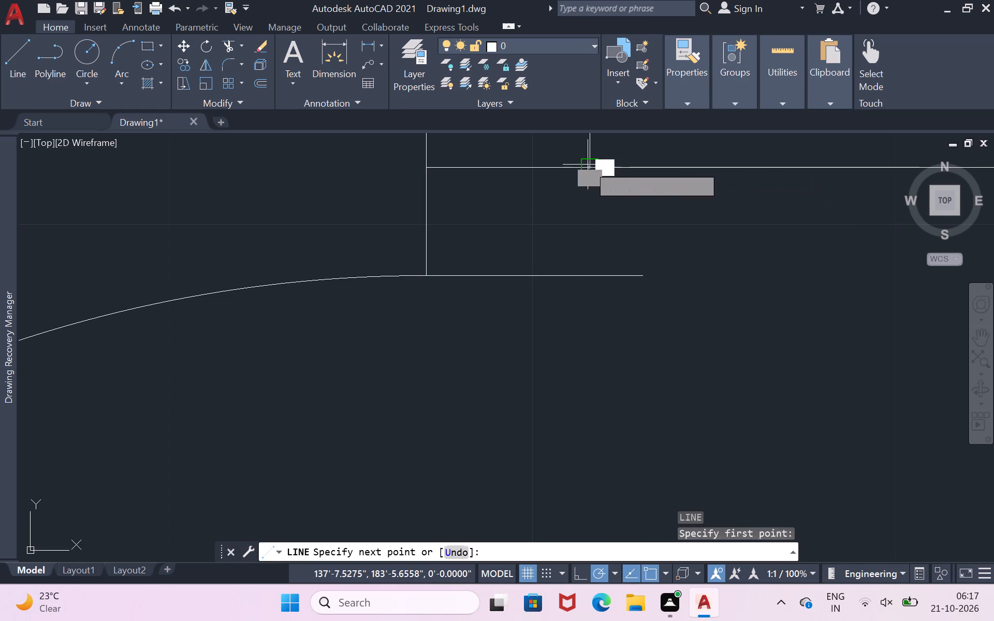
left_click(592, 280)
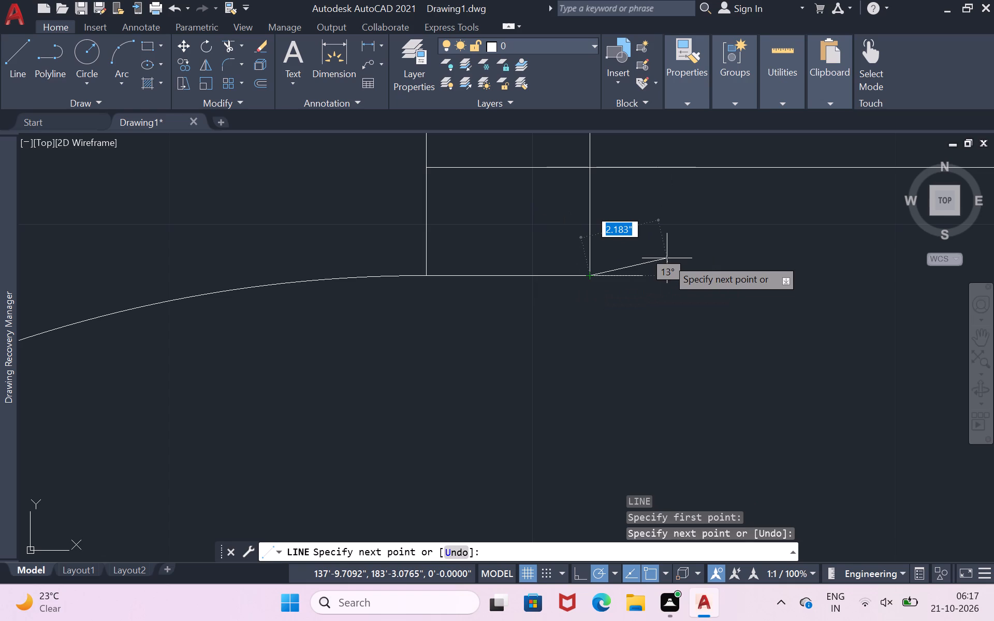
key("Return")
Trim the overhang beyond the jamb's right side and the partition lines crossing inside the wall junction.
type("tr")
key("space")
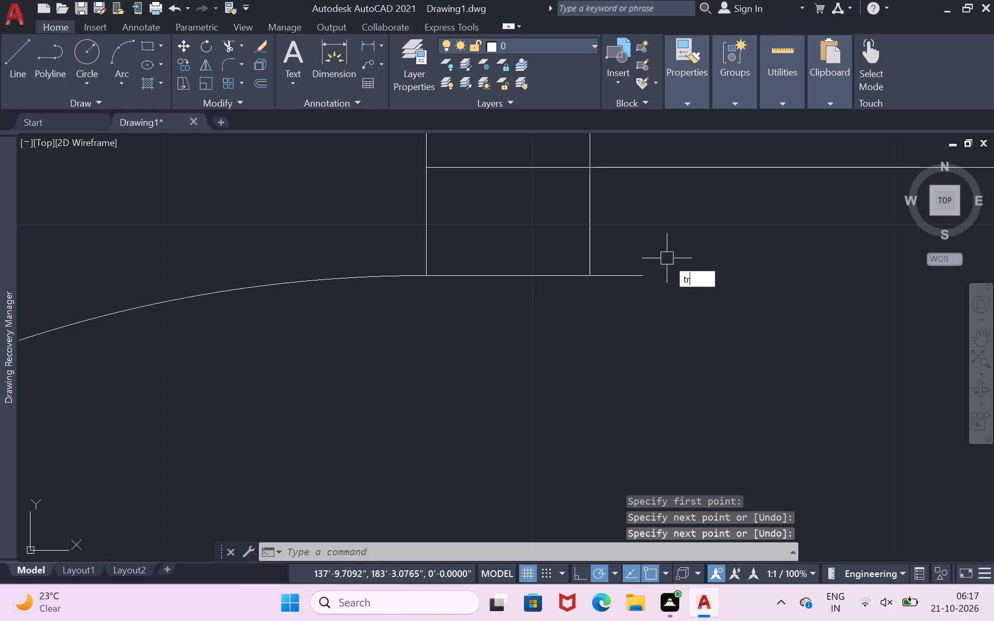
left_click(625, 270)
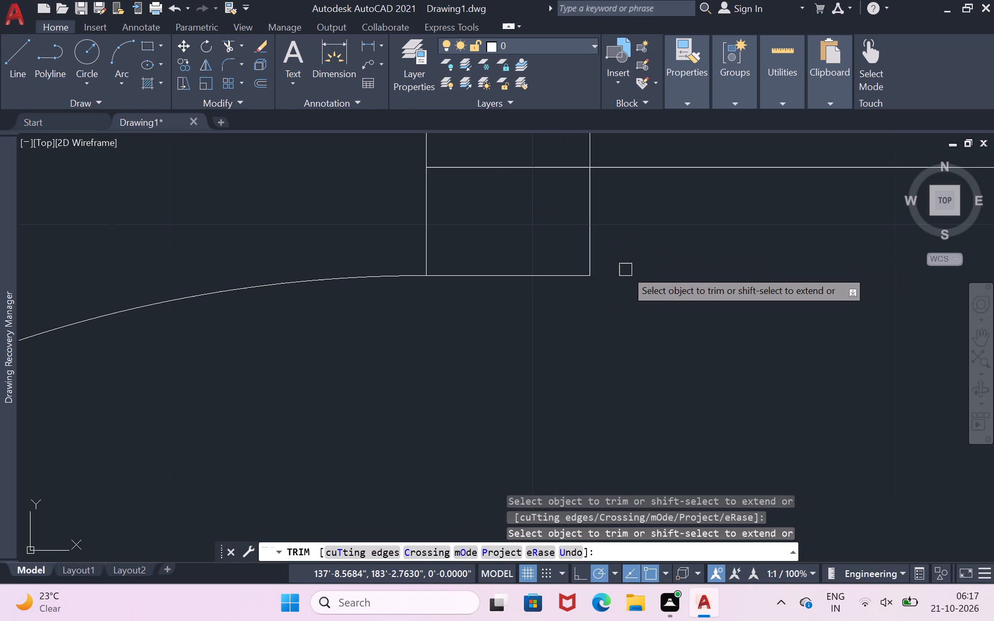
scroll(625, 270, "down", 2)
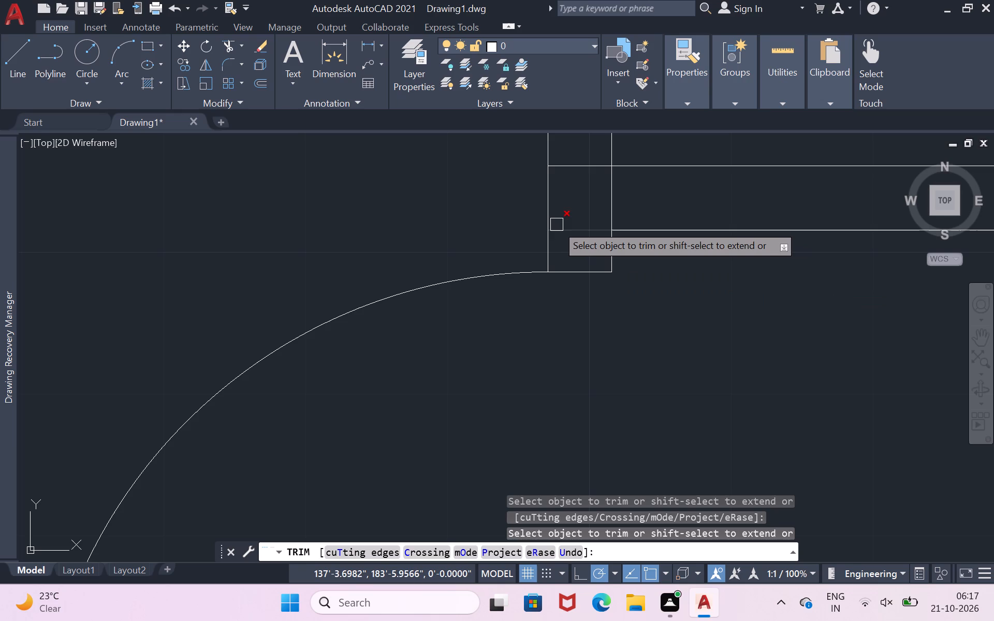
left_click(572, 228)
left_click(579, 166)
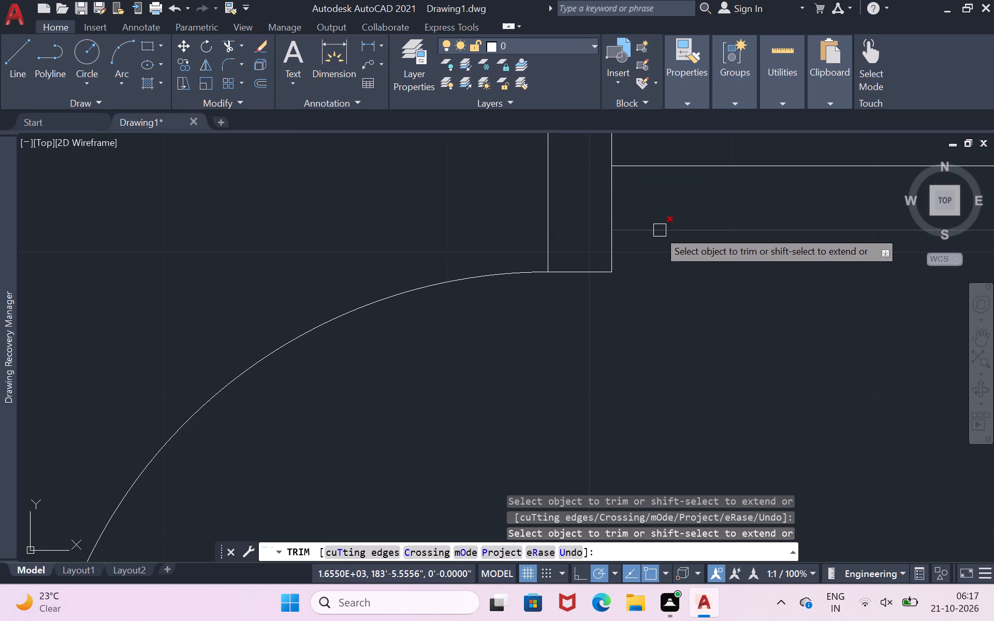
left_click(615, 200)
Look over the fitted door, the loose door and the surrounding partitions, and end the Trim command.
scroll(632, 206, "down", 3)
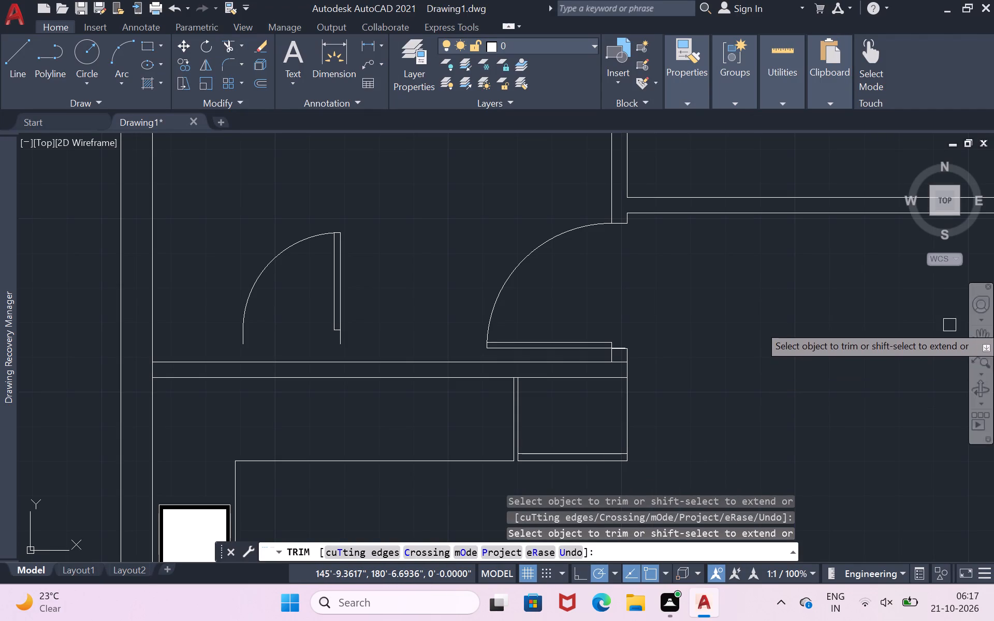
left_click(974, 330)
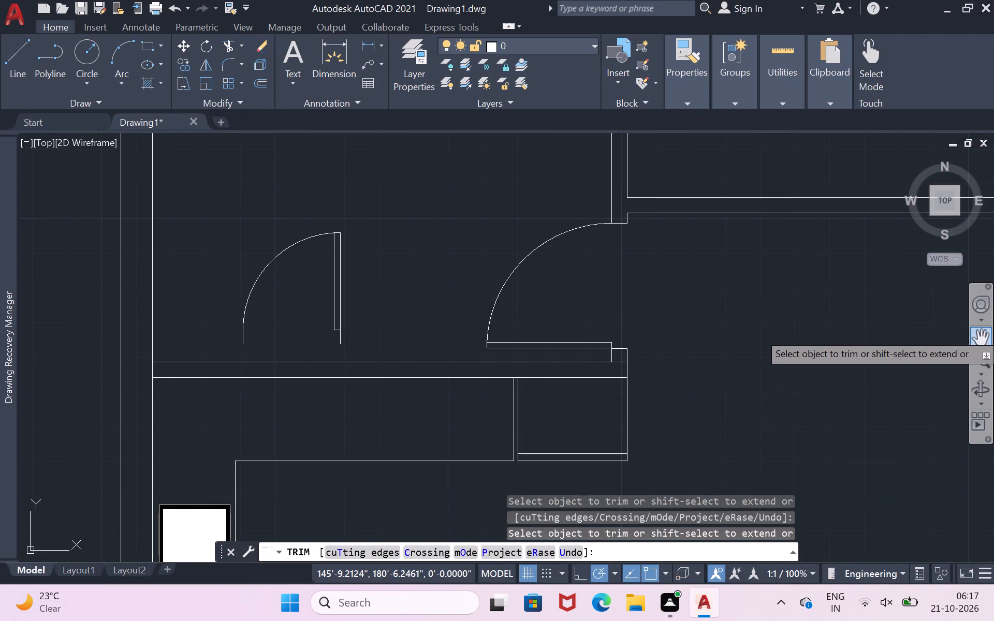
left_click_drag(857, 314, 671, 353)
scroll(671, 353, "down", 1)
left_click_drag(671, 360, 675, 287)
left_click(675, 287)
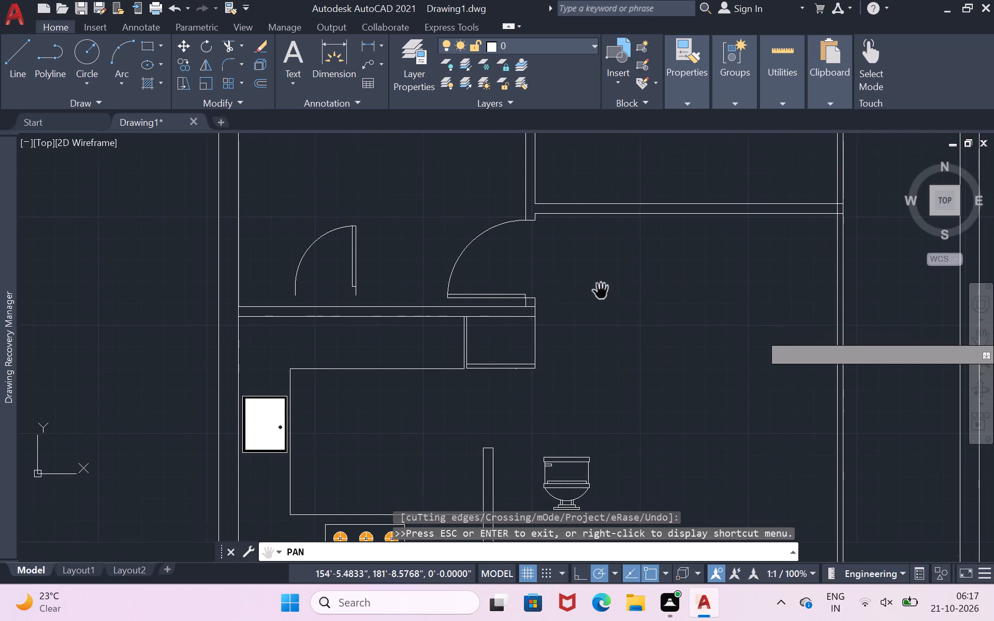
scroll(601, 291, "up", 1)
left_click_drag(549, 324, 463, 383)
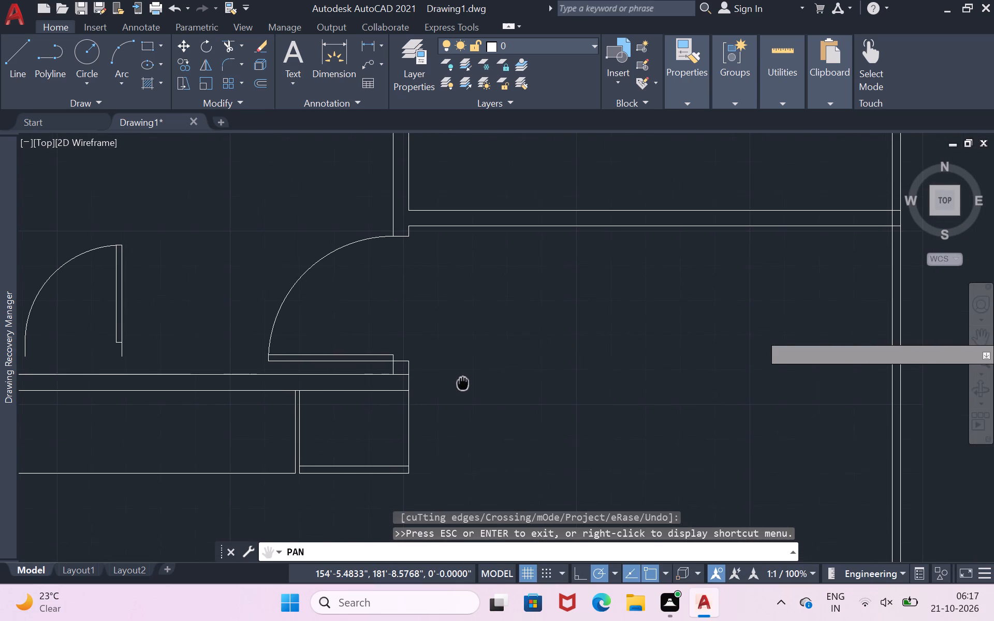
left_click_drag(463, 383, 476, 367)
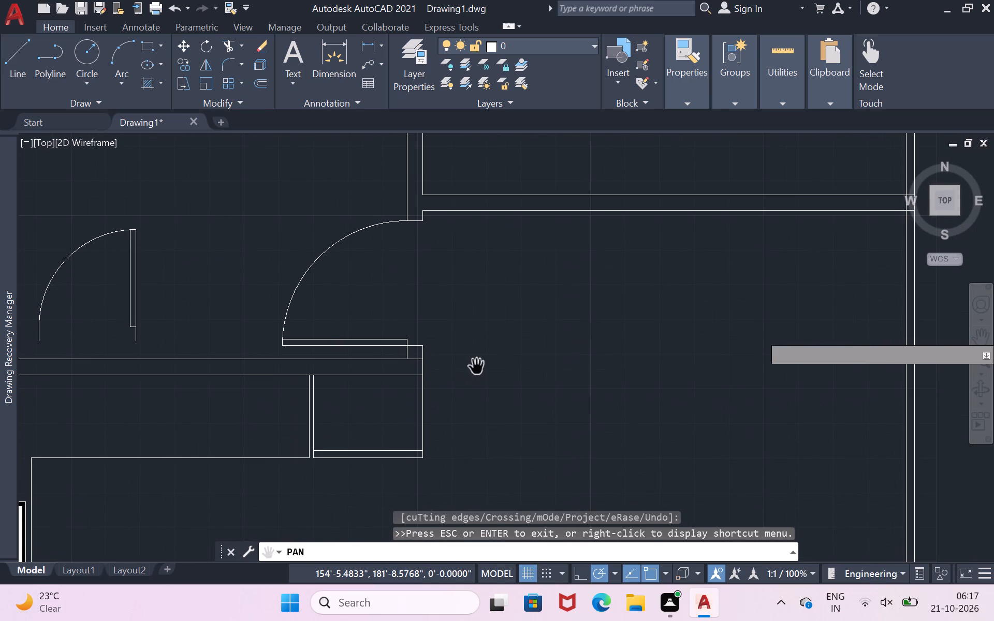
left_click_drag(477, 367, 486, 536)
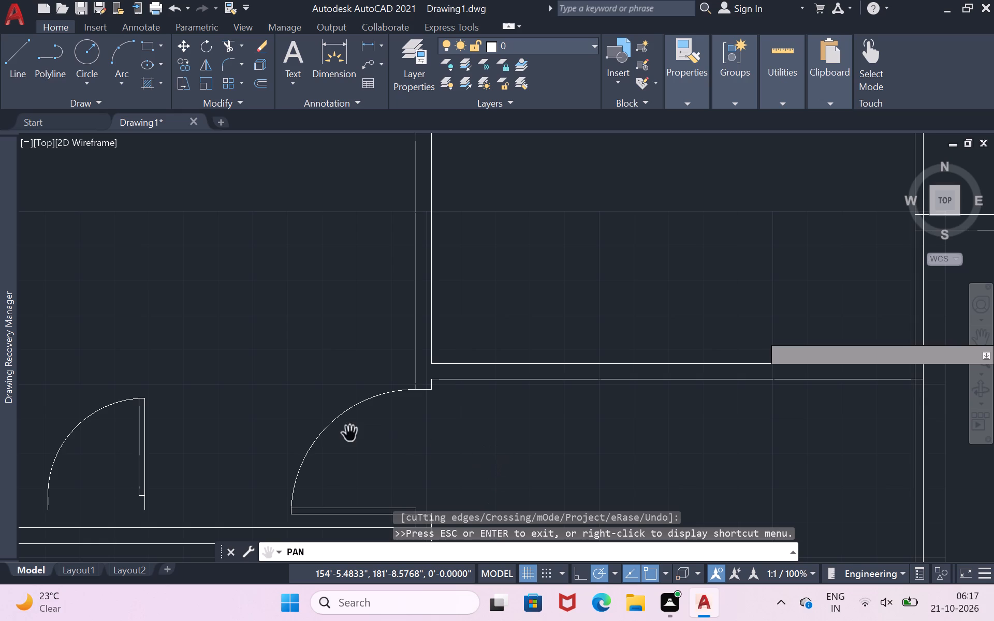
left_click_drag(345, 433, 395, 377)
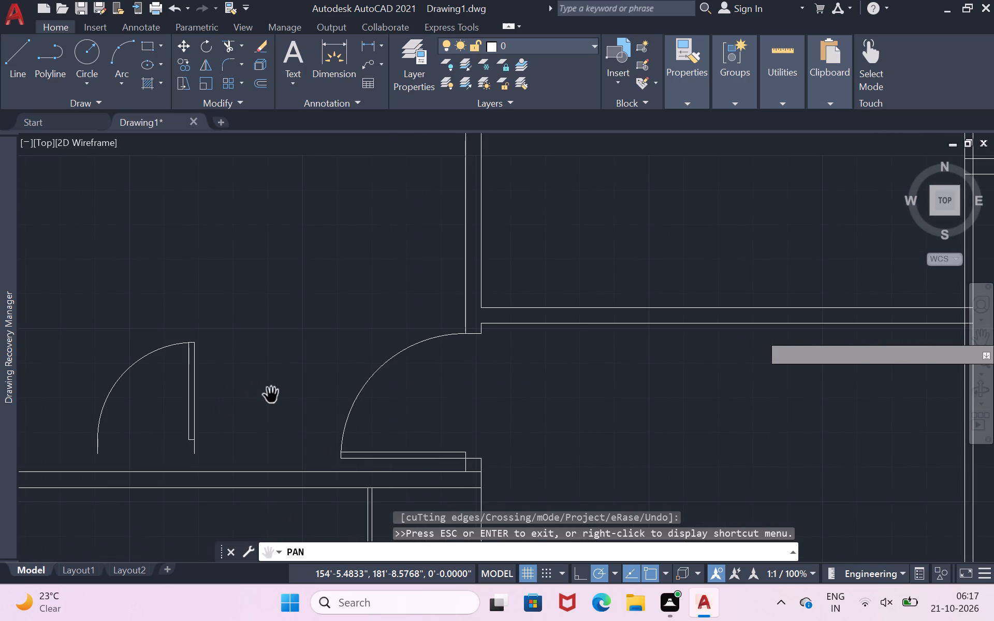
key("Return")
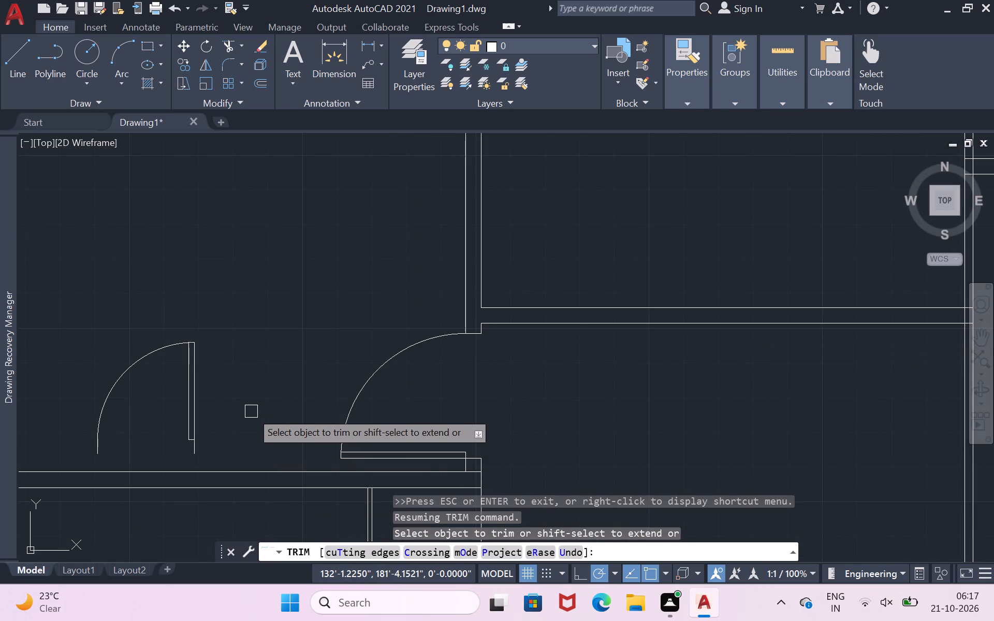
key("Return")
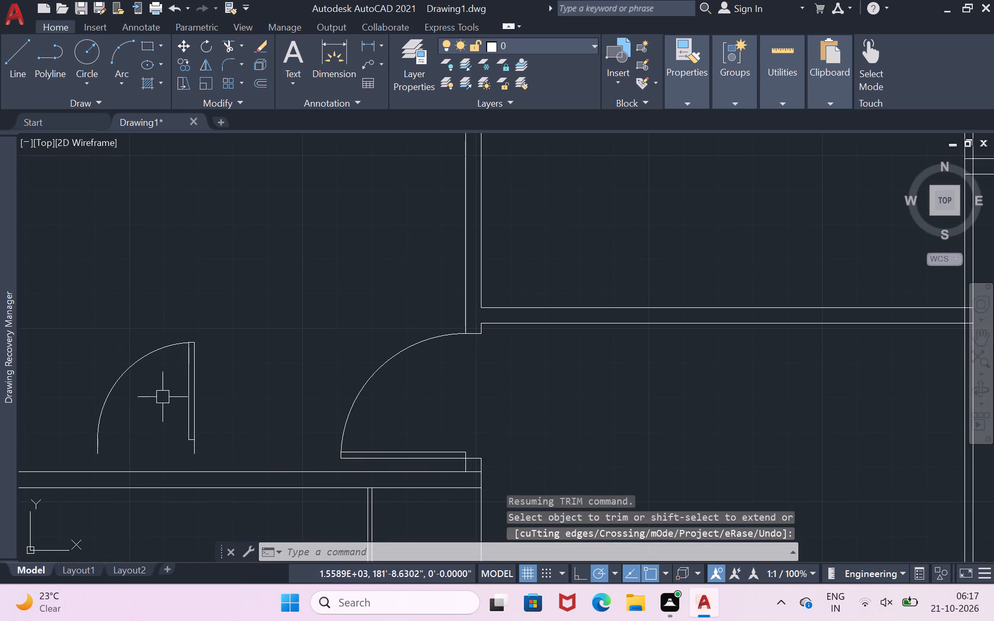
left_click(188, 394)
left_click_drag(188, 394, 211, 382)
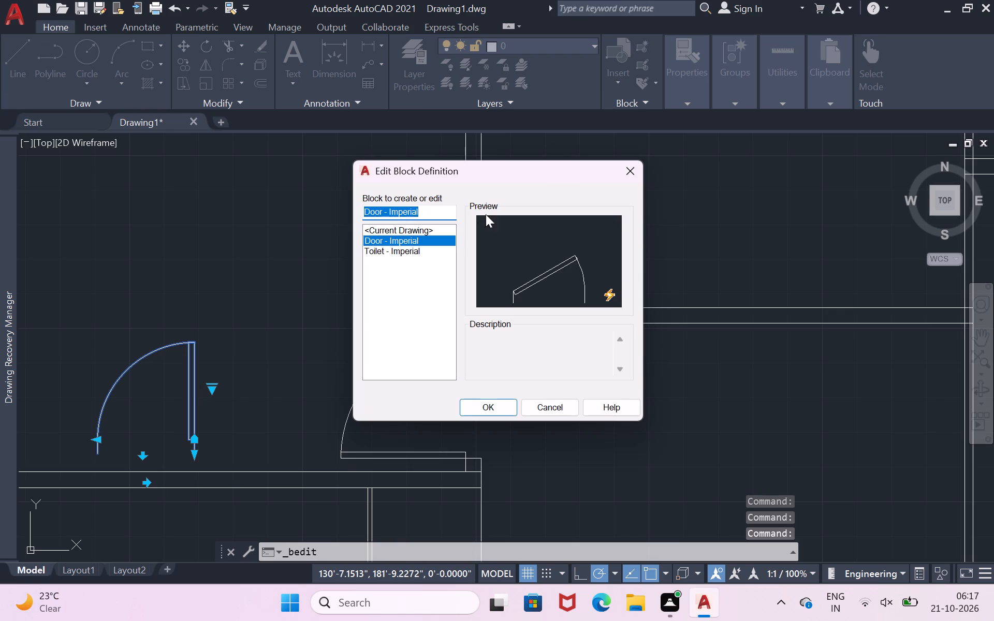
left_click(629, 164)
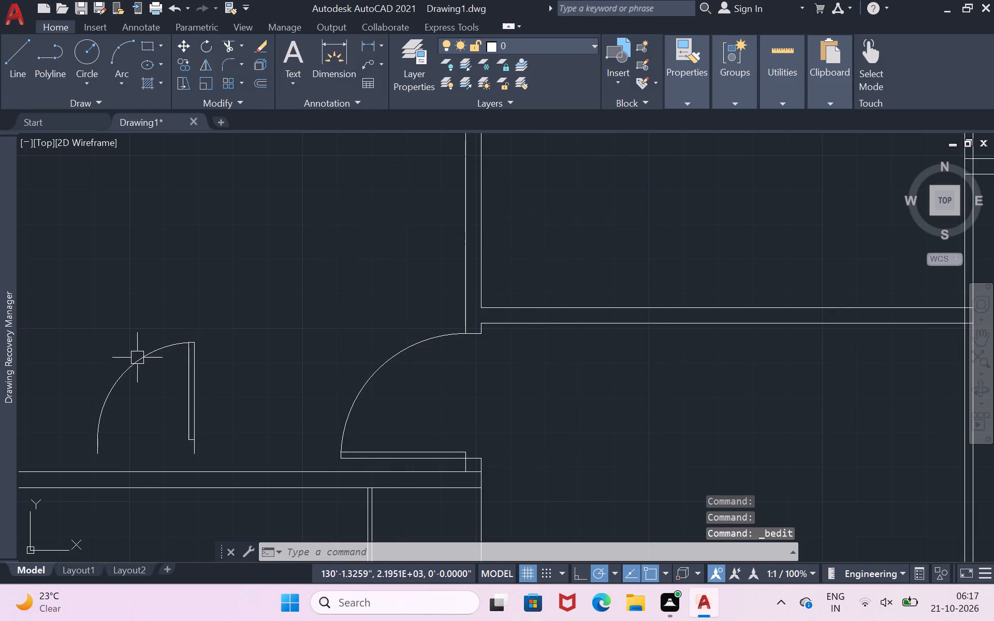
Move the loose door into the upper middle room, near its lower-left corner, using the leaf's top end as base point.
left_click(189, 351)
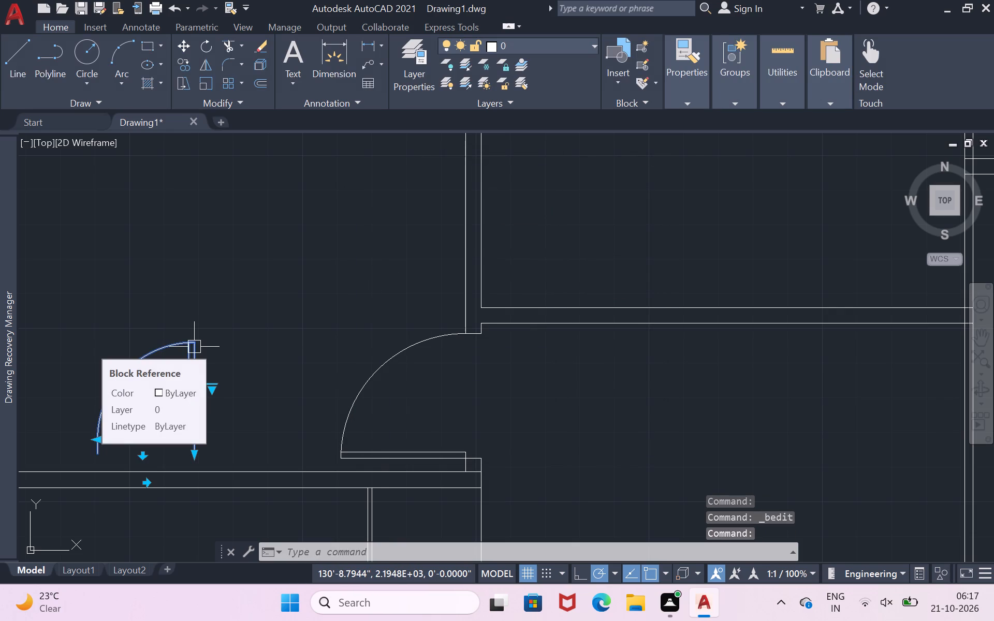
key("m")
key("Return")
left_click(194, 347)
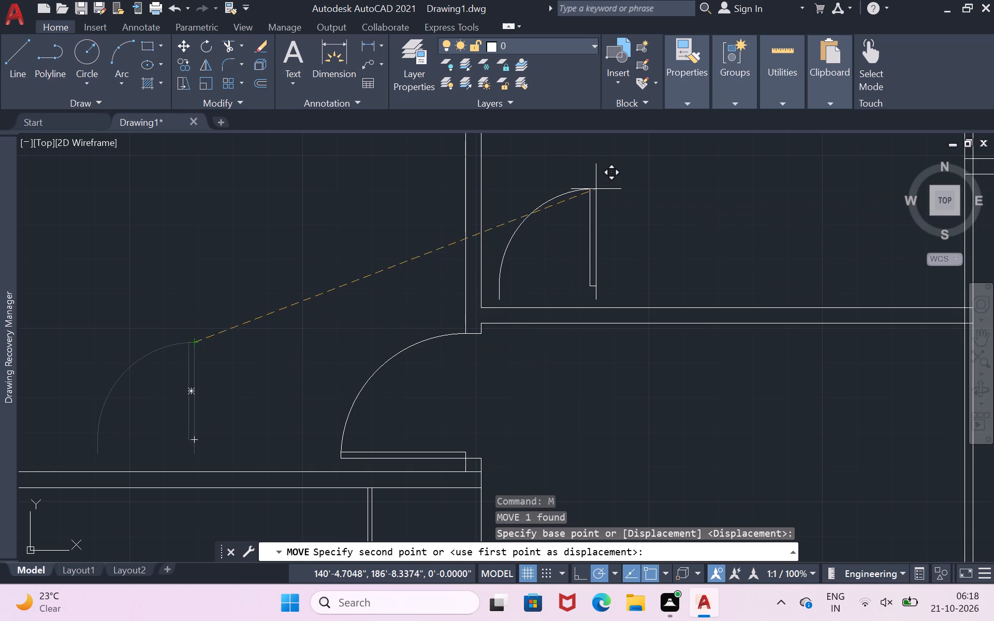
left_click(596, 189)
Copy the door twice to the narrow spaces right of the middle room, one above and one below their dividing partition.
scroll(621, 245, "down", 2)
scroll(726, 208, "down", 1)
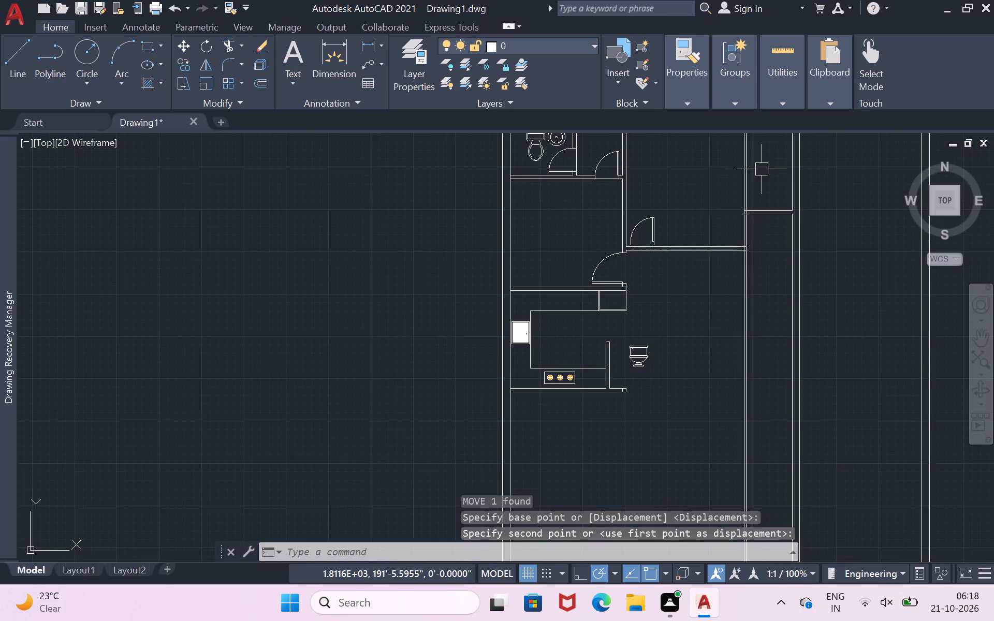
scroll(762, 169, "down", 2)
scroll(800, 144, "up", 3)
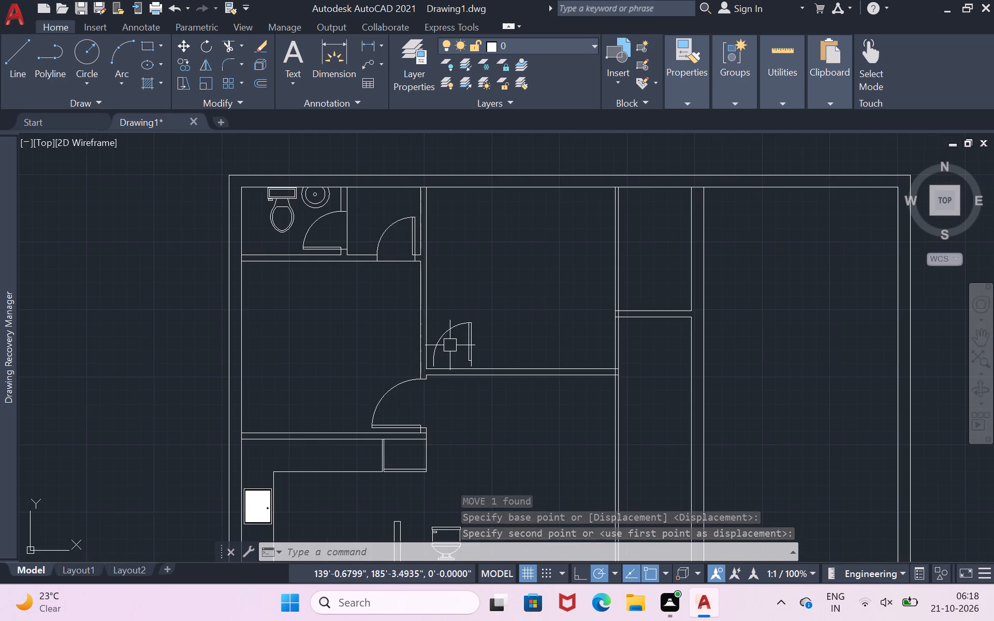
left_click(465, 336)
type("co")
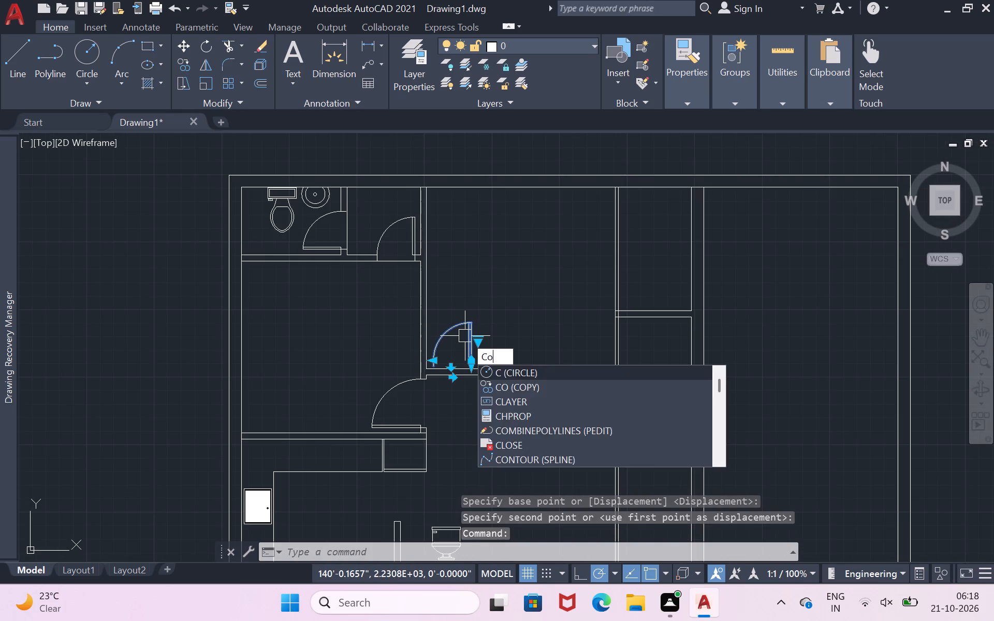
key("Return")
left_click(465, 336)
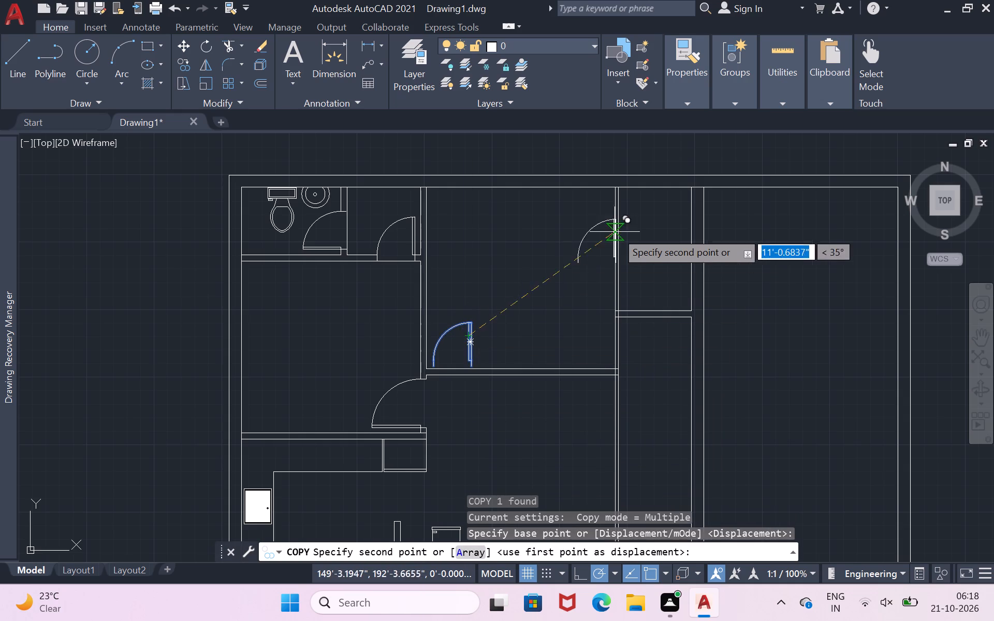
left_click(663, 247)
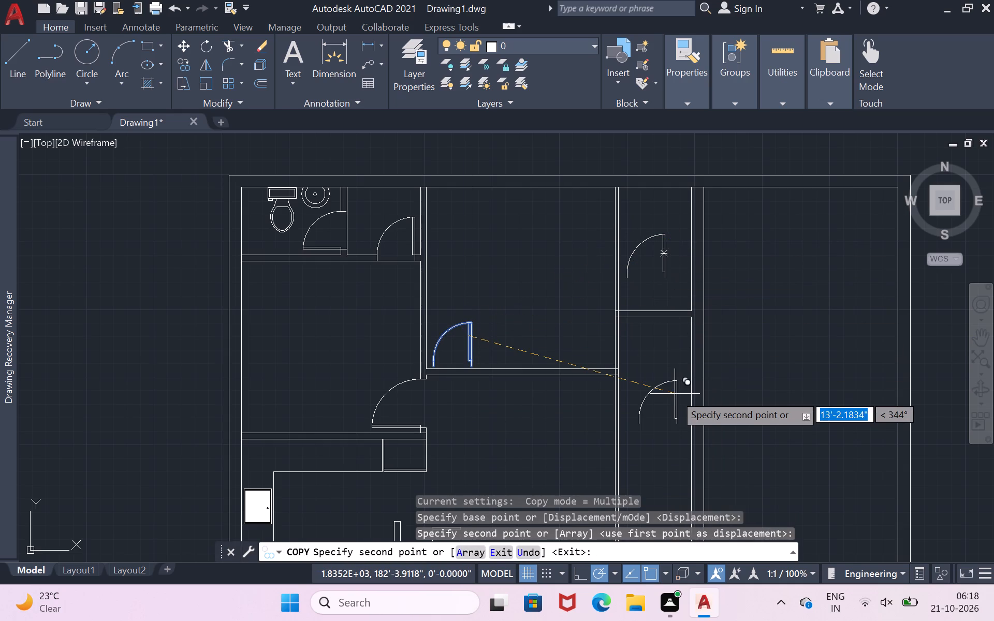
left_click(675, 394)
key("Return")
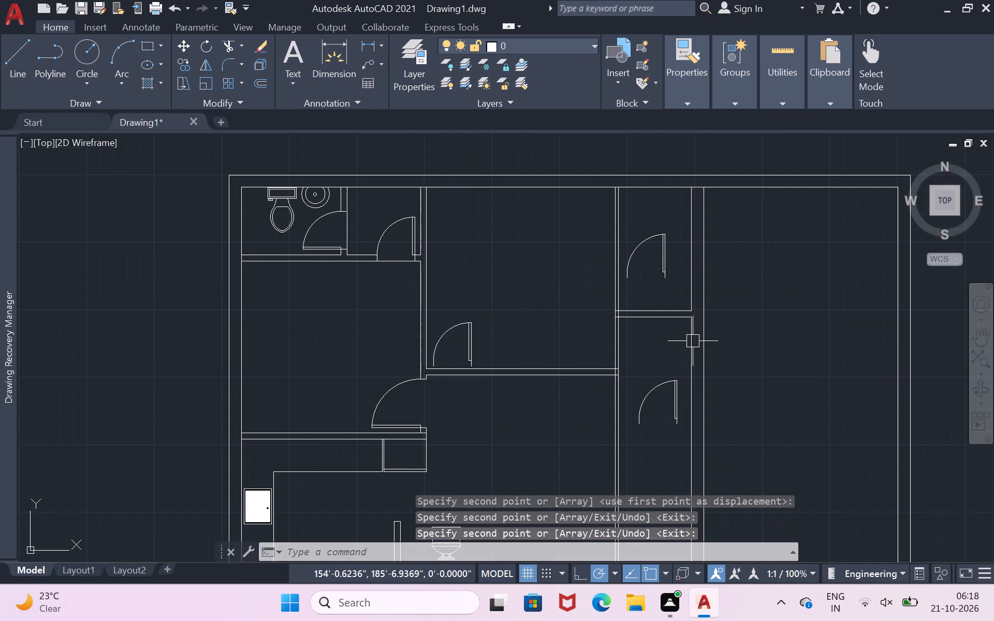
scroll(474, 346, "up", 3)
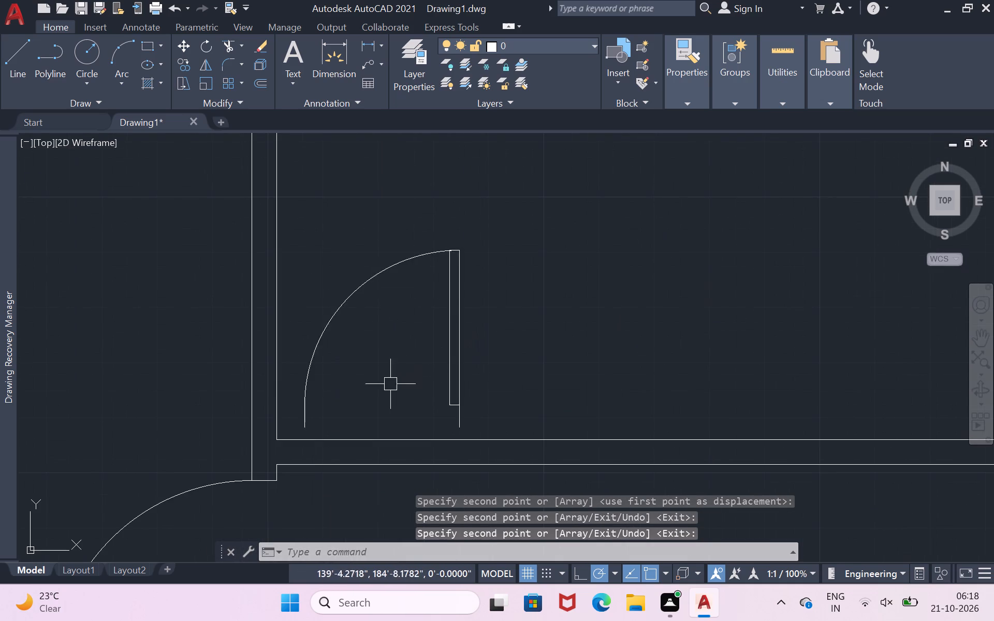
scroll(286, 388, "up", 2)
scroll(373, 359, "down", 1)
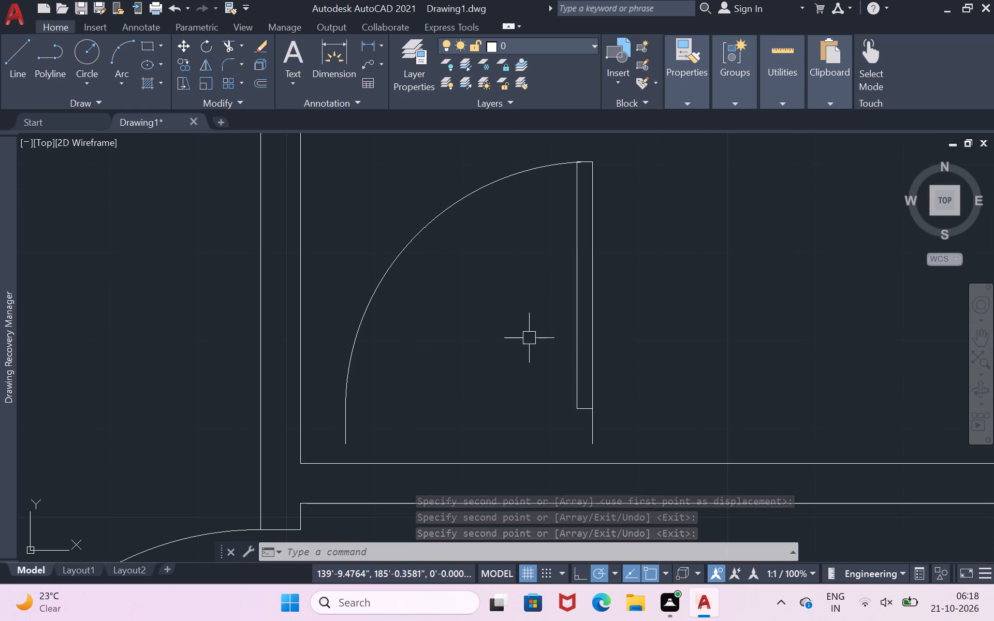
Stretch the upper middle room's door wider to the left until its opening edge falls within the left partition.
left_click(606, 334)
left_click(601, 338)
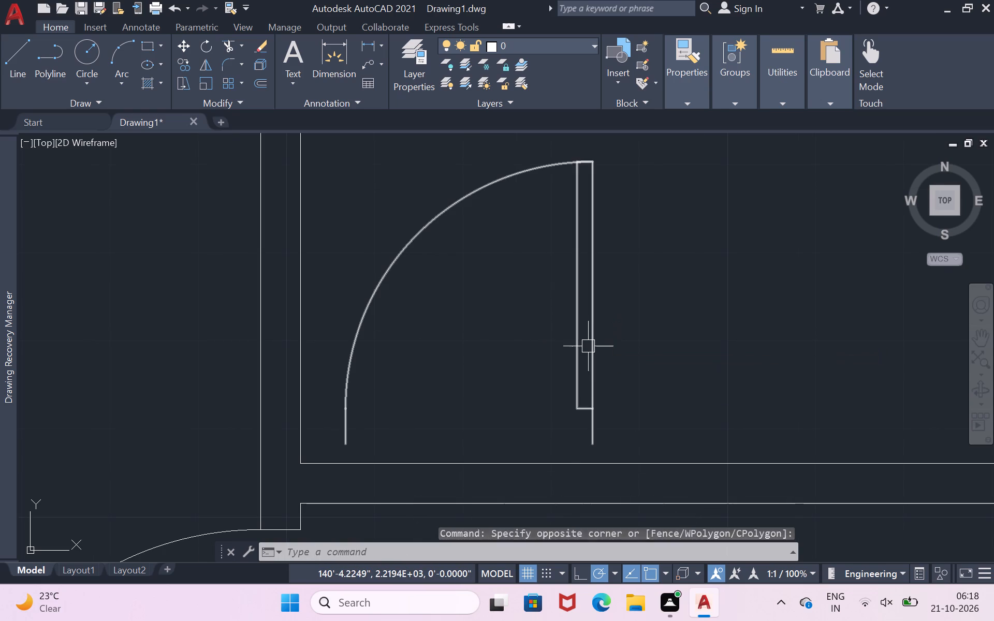
left_click(588, 346)
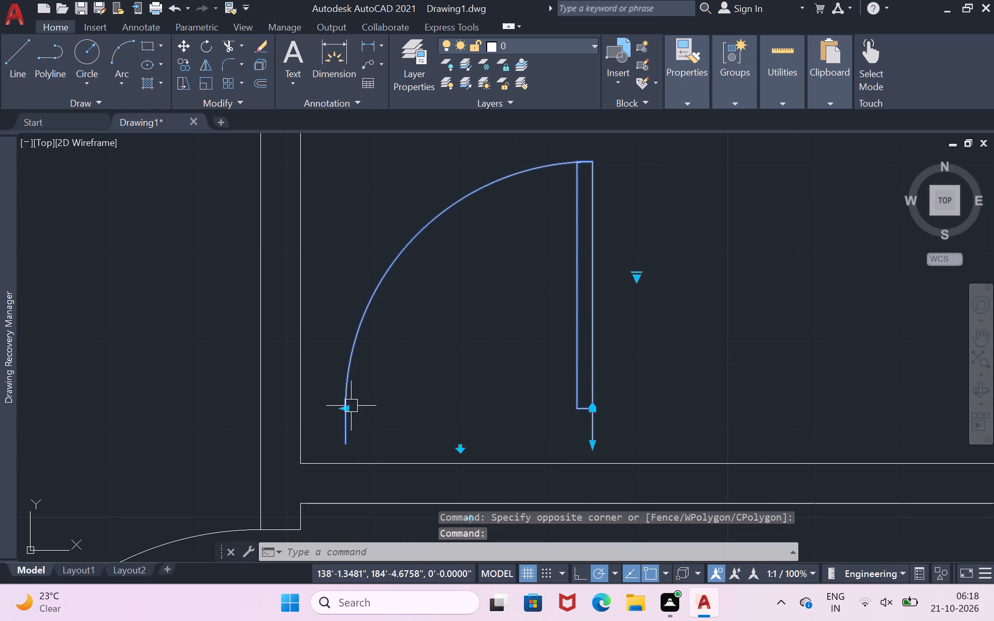
left_click_drag(346, 406, 305, 406)
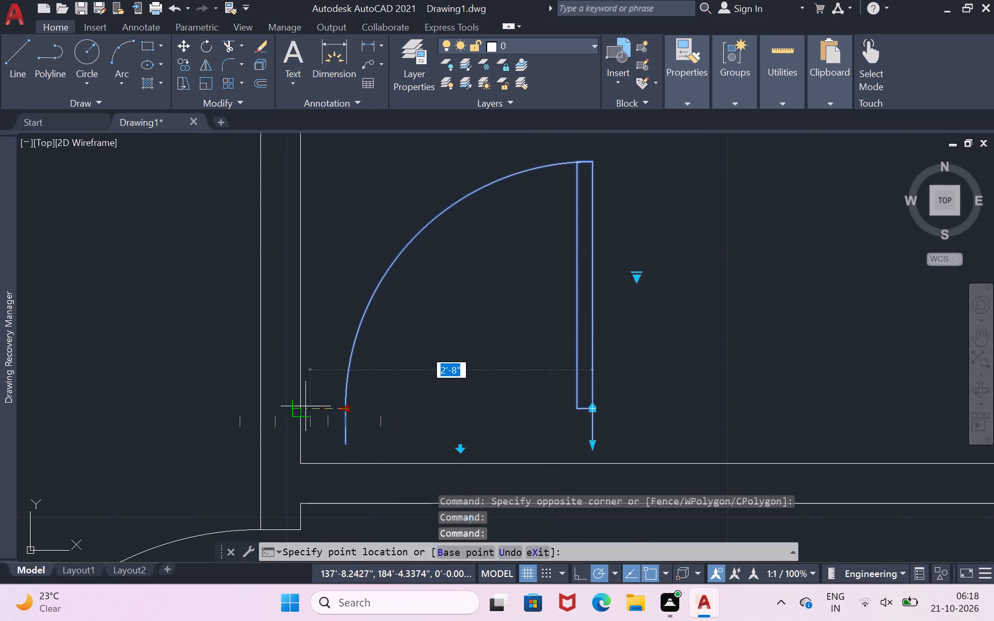
left_click_drag(305, 406, 284, 406)
left_click(284, 406)
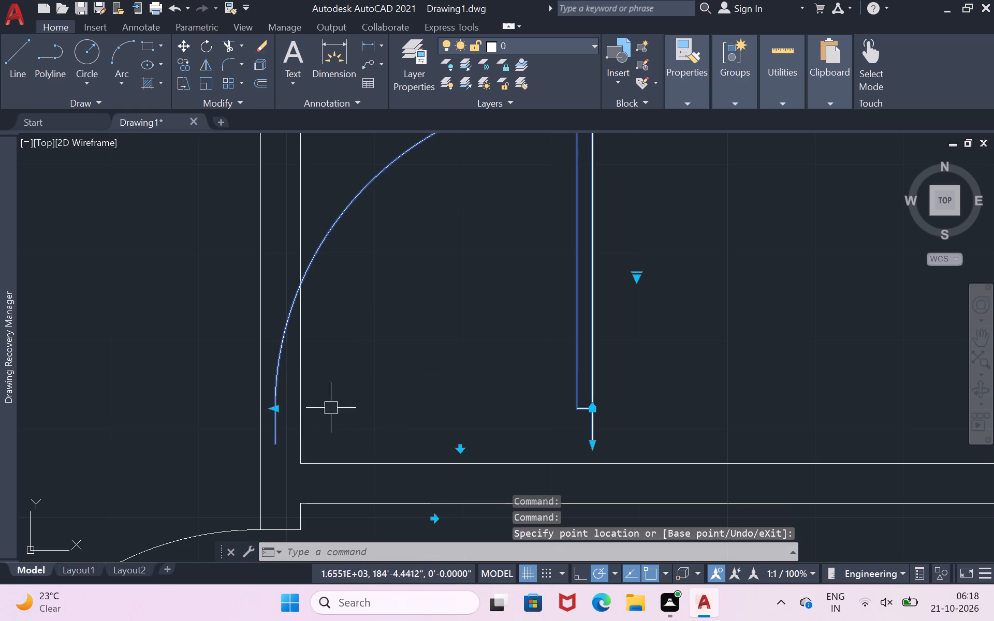
Flip the widened door horizontally and move it into the room's lower-left corner, with its jamb ends on the bottom partition's upper line.
left_click(437, 519)
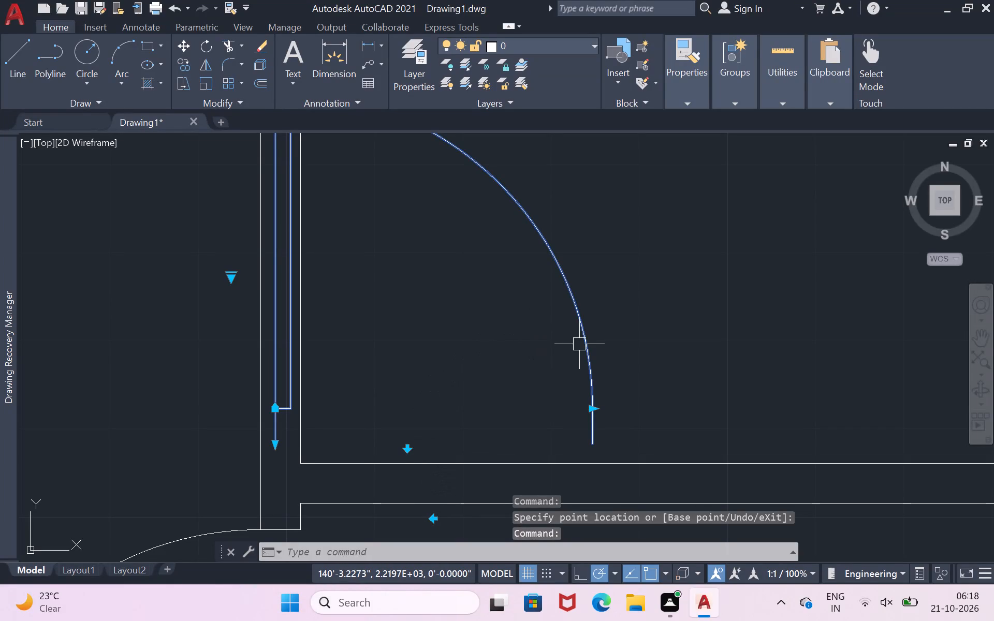
left_click_drag(585, 347, 606, 363)
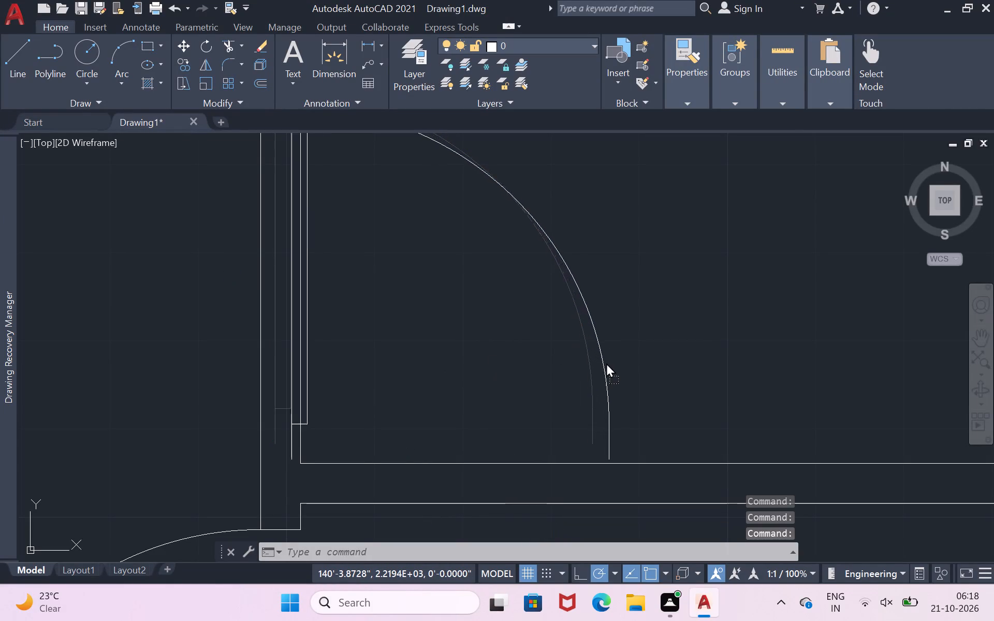
left_click_drag(606, 363, 612, 367)
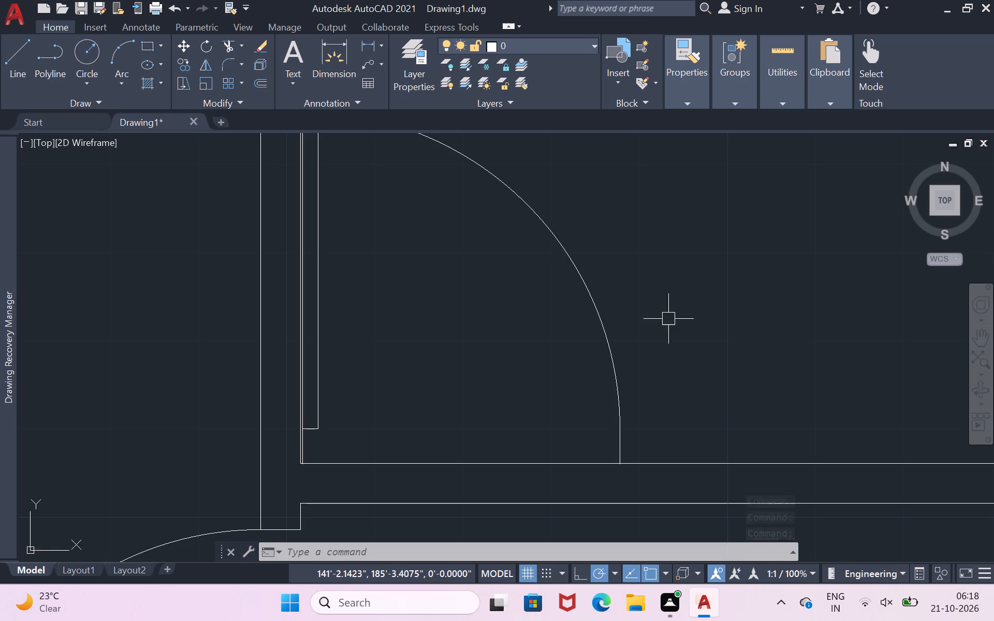
Move the door straight down about 4" so the leaf's bottom edge sits on the partition's upper line.
scroll(652, 347, "down", 2)
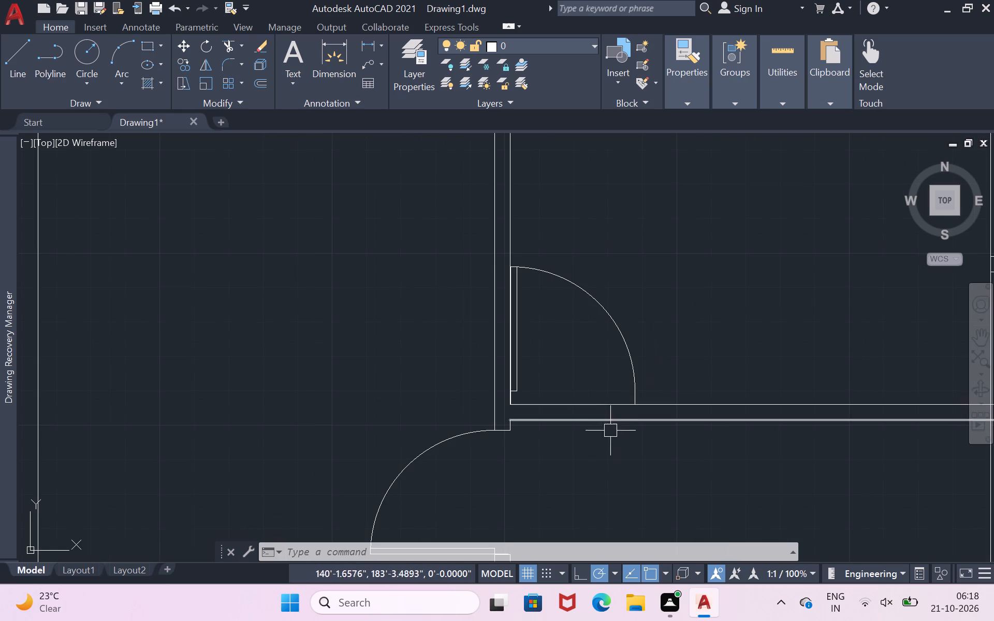
scroll(607, 437, "up", 3)
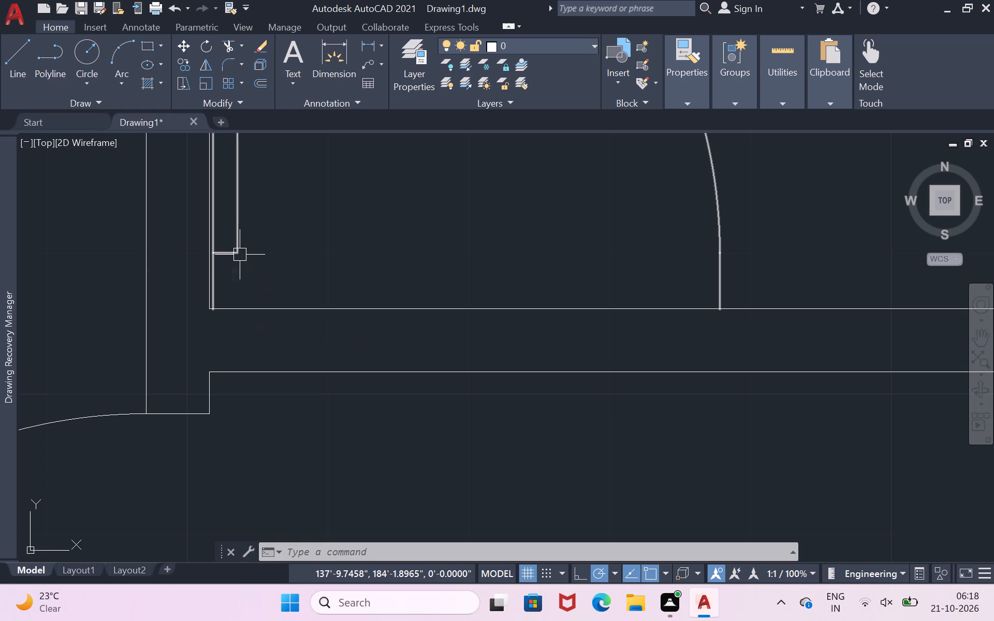
left_click_drag(232, 252, 236, 270)
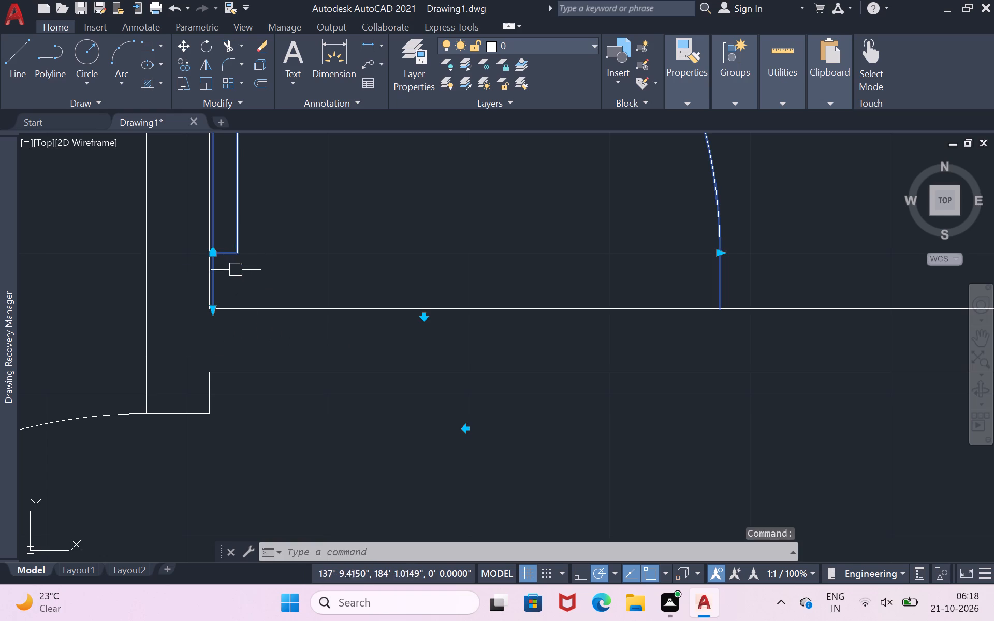
left_click_drag(236, 270, 236, 277)
left_click(236, 276)
left_click(237, 271)
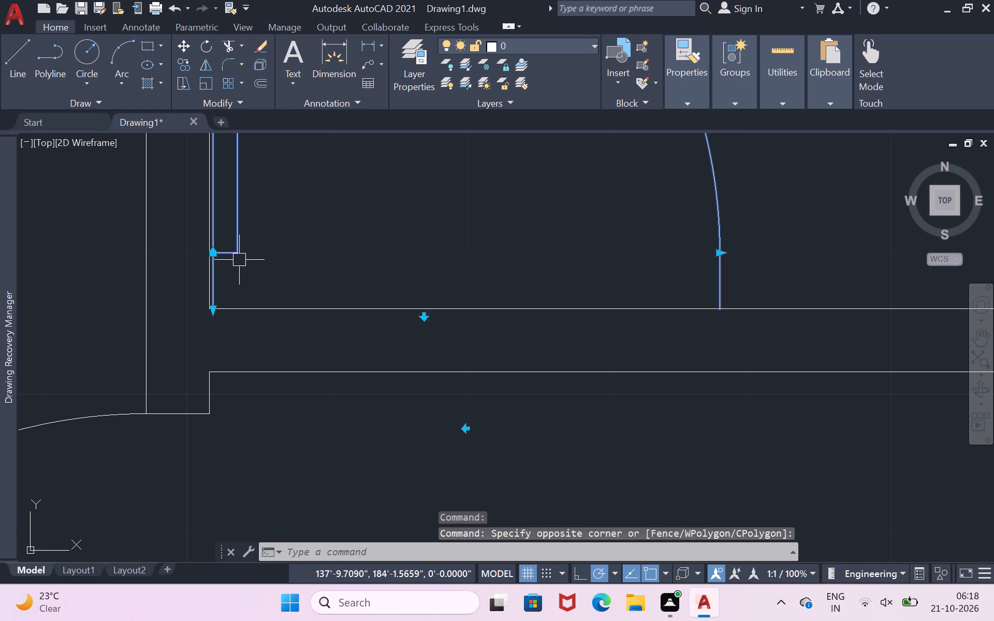
key("m")
key("Return")
left_click(239, 260)
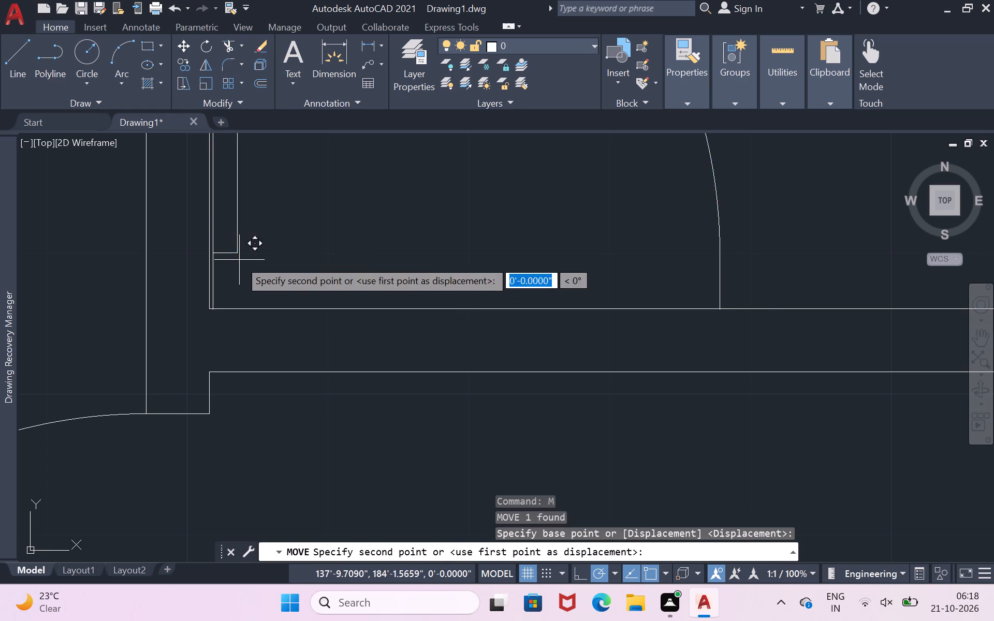
scroll(244, 330, "up", 2)
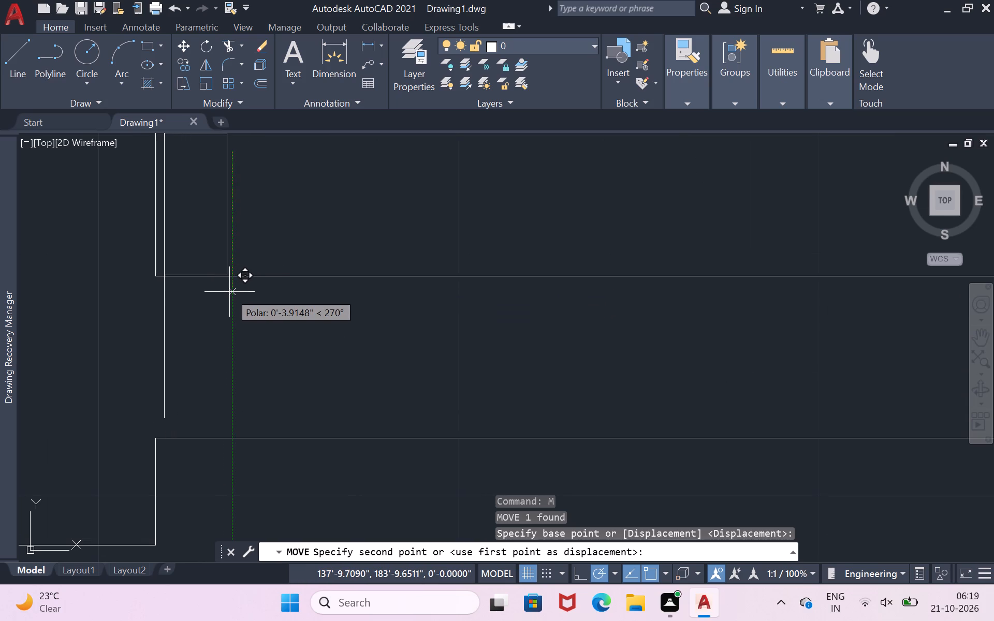
scroll(229, 295, "up", 1)
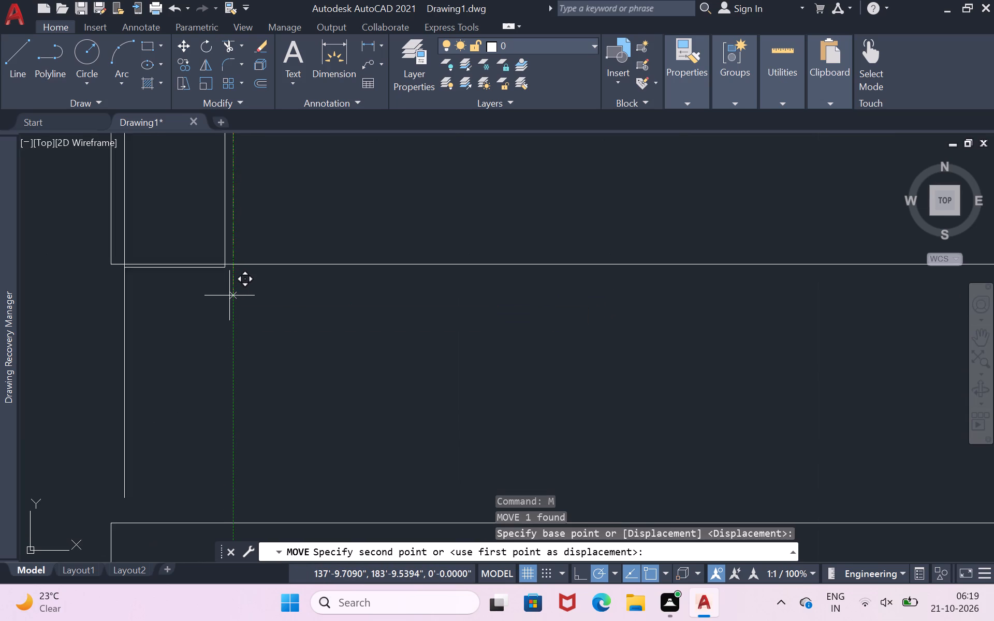
scroll(229, 295, "up", 1)
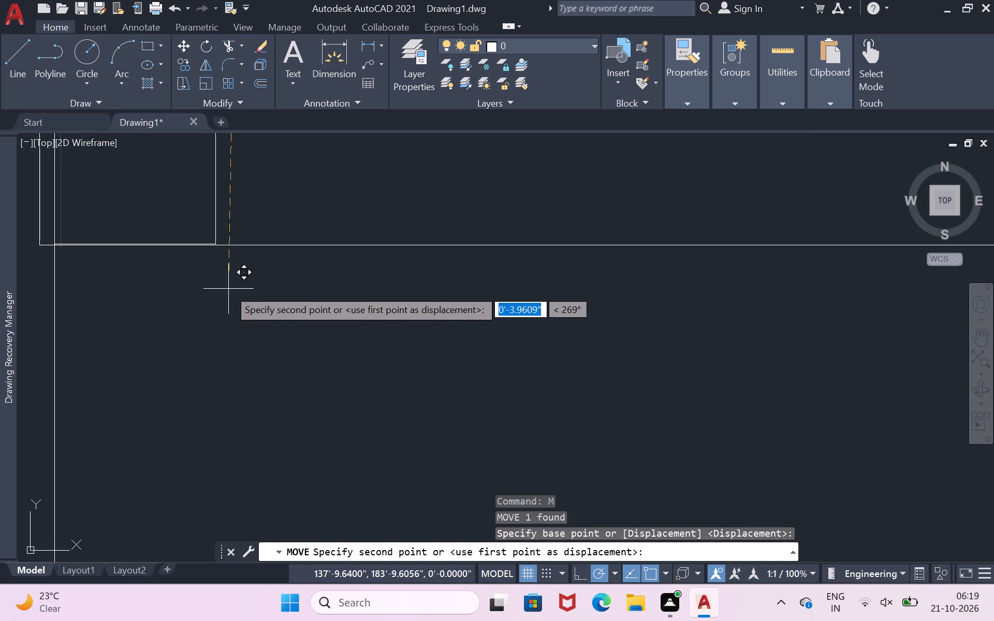
left_click(228, 289)
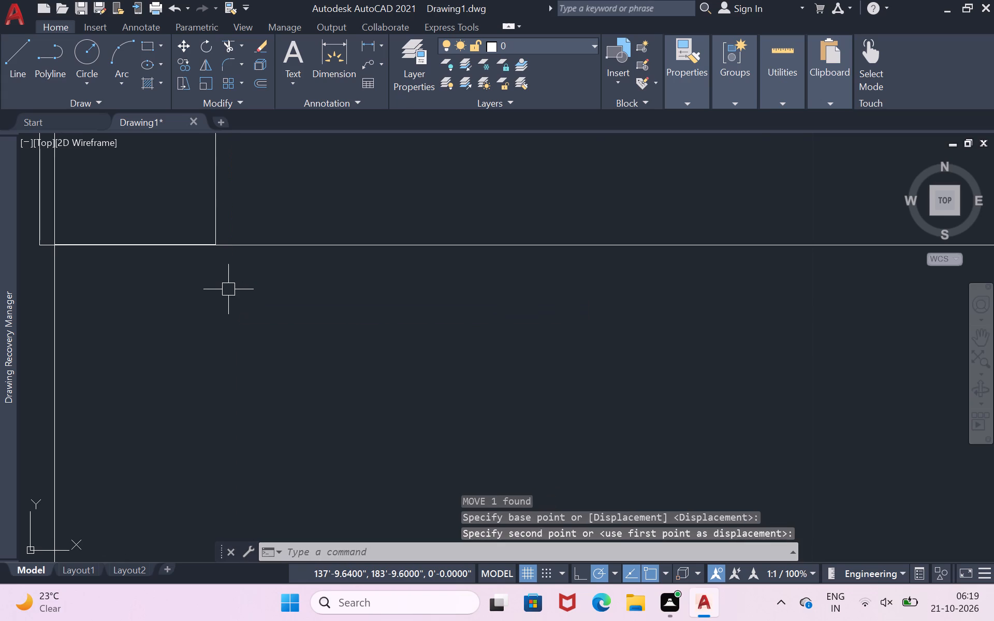
Draw a short line from the hinge-side jamb's lower end down to the partition's lower line.
scroll(231, 286, "down", 4)
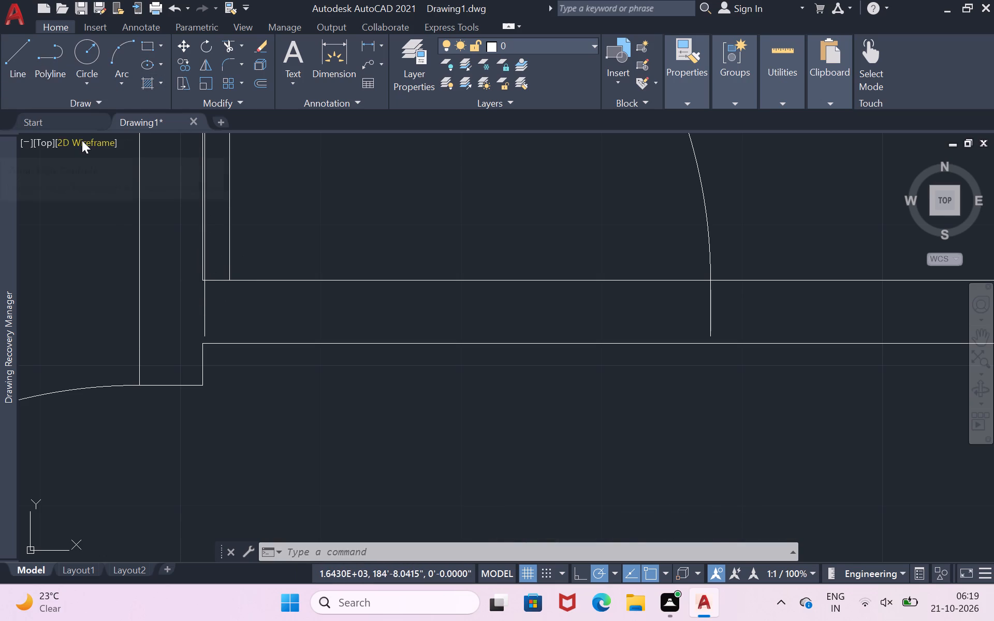
left_click(24, 50)
scroll(210, 334, "up", 3)
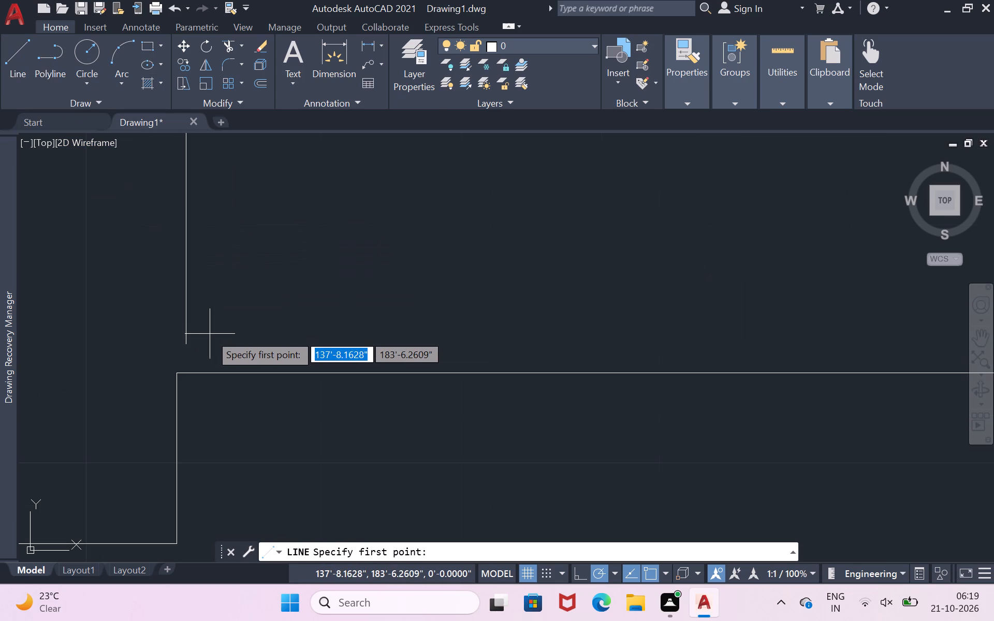
left_click(184, 346)
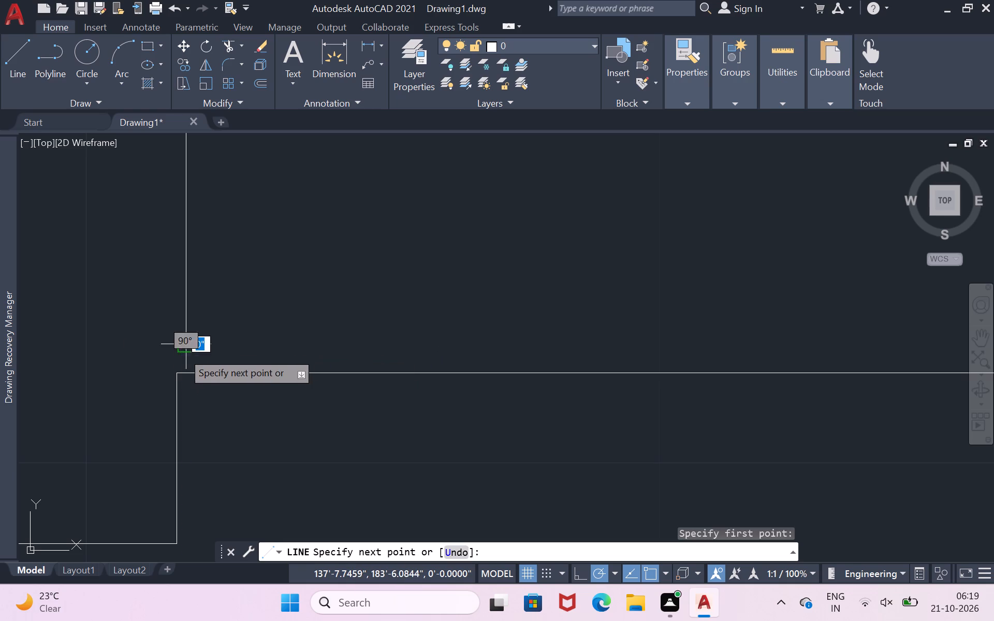
left_click(182, 372)
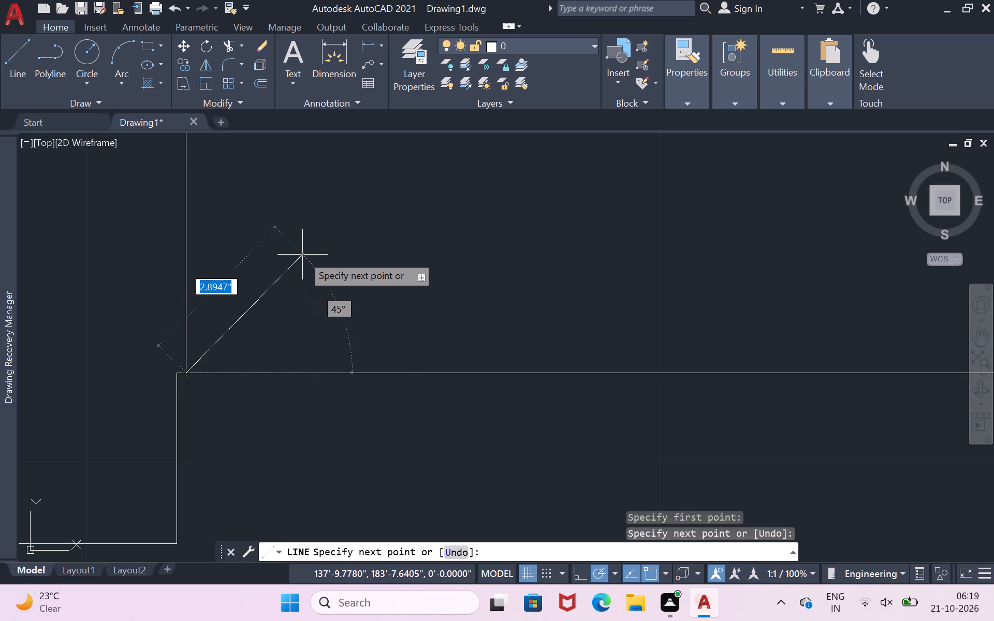
key("Return")
Draw a matching short line from the arc-side jamb's lower end down to the partition's lower line.
scroll(696, 530, "down", 2)
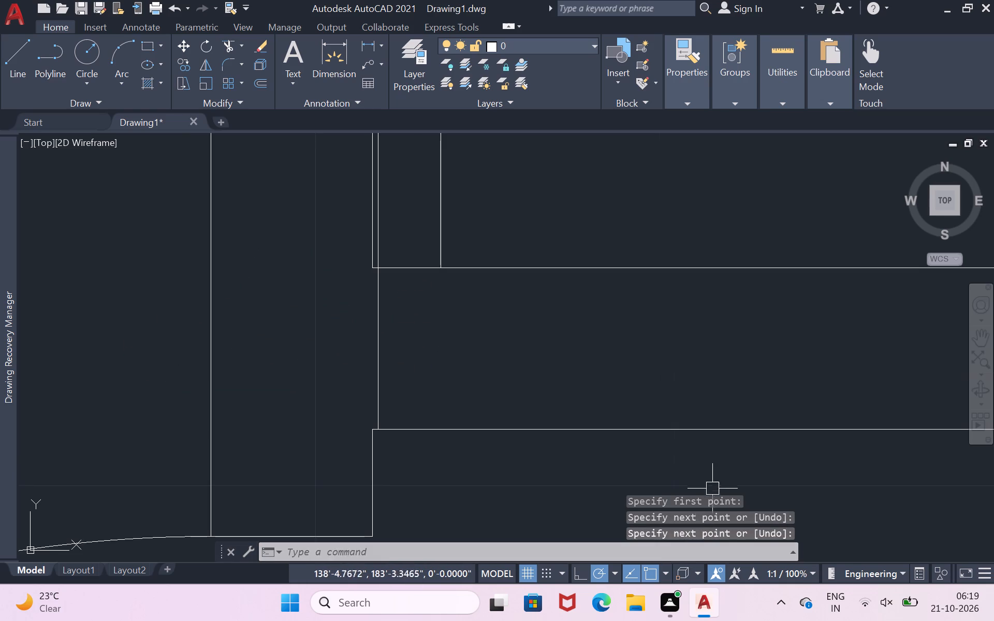
scroll(729, 437, "down", 3)
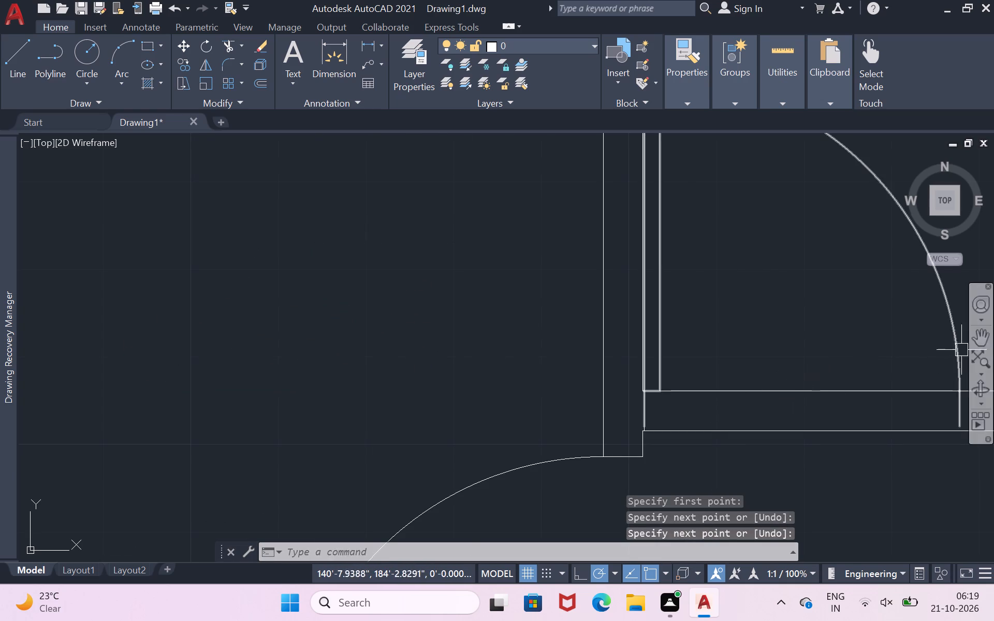
left_click(980, 339)
left_click_drag(777, 399, 511, 383)
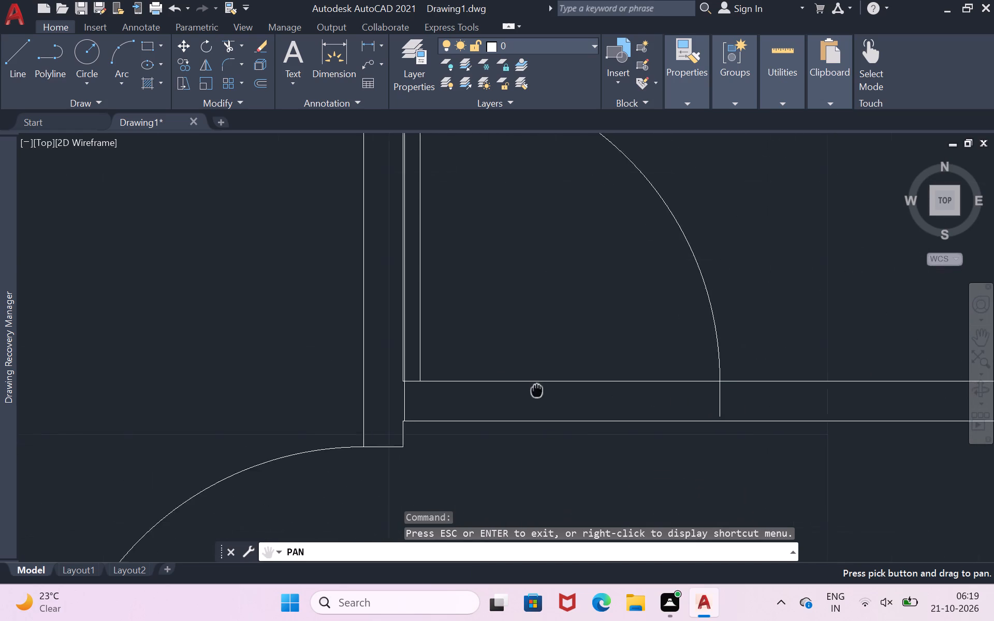
left_click_drag(511, 383, 343, 388)
left_click(343, 388)
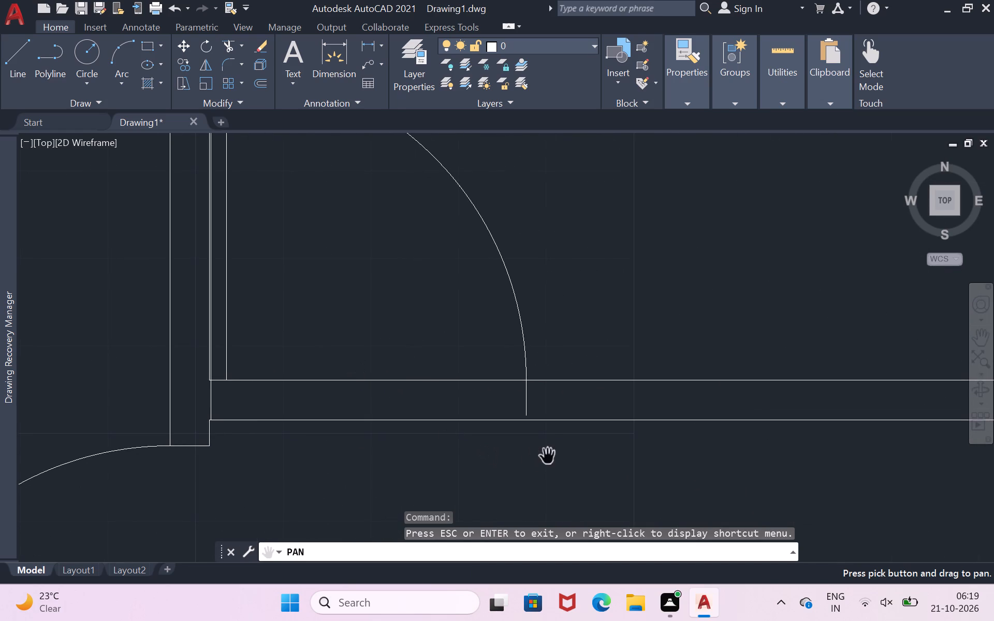
left_click_drag(547, 451, 522, 418)
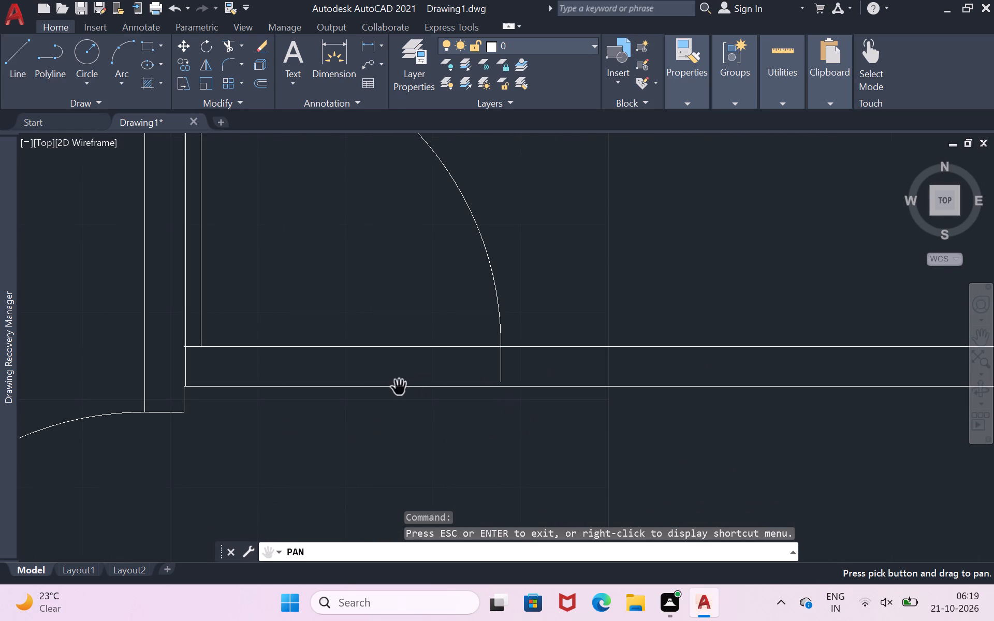
scroll(218, 383, "up", 1)
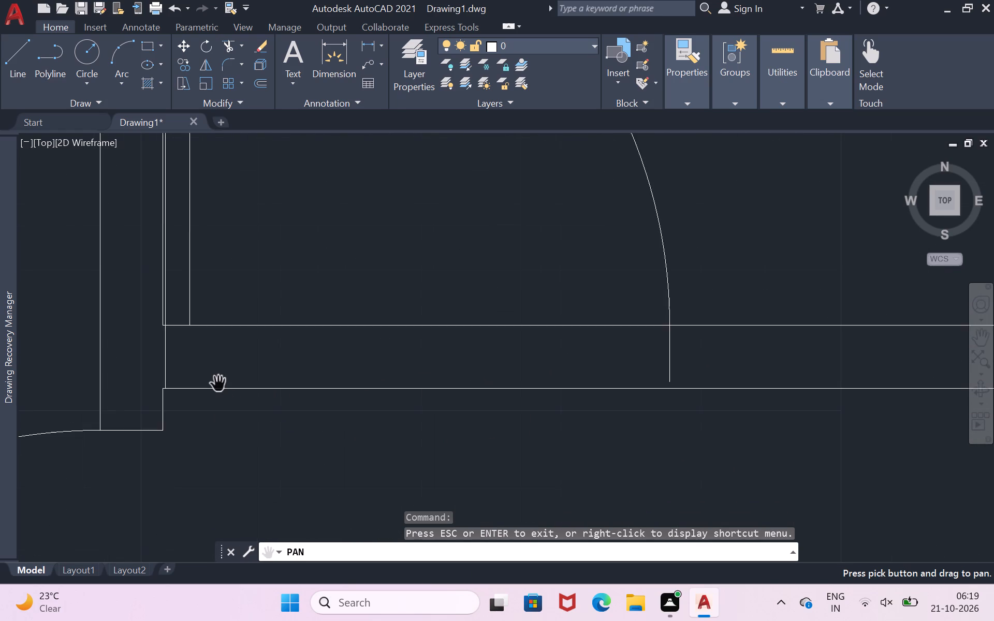
scroll(218, 383, "up", 1)
left_click_drag(751, 413, 638, 431)
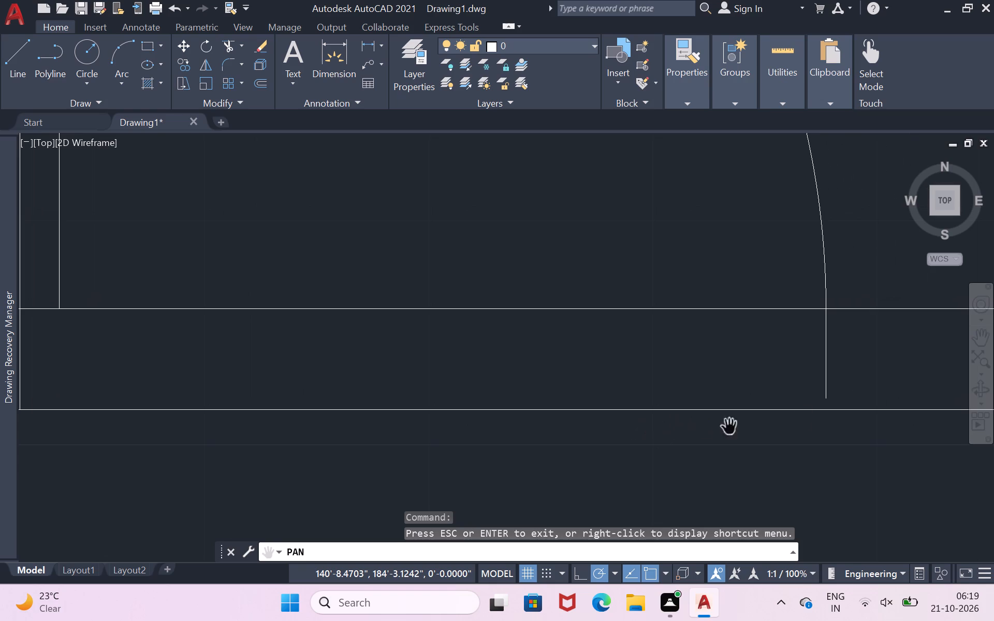
scroll(850, 409, "up", 3)
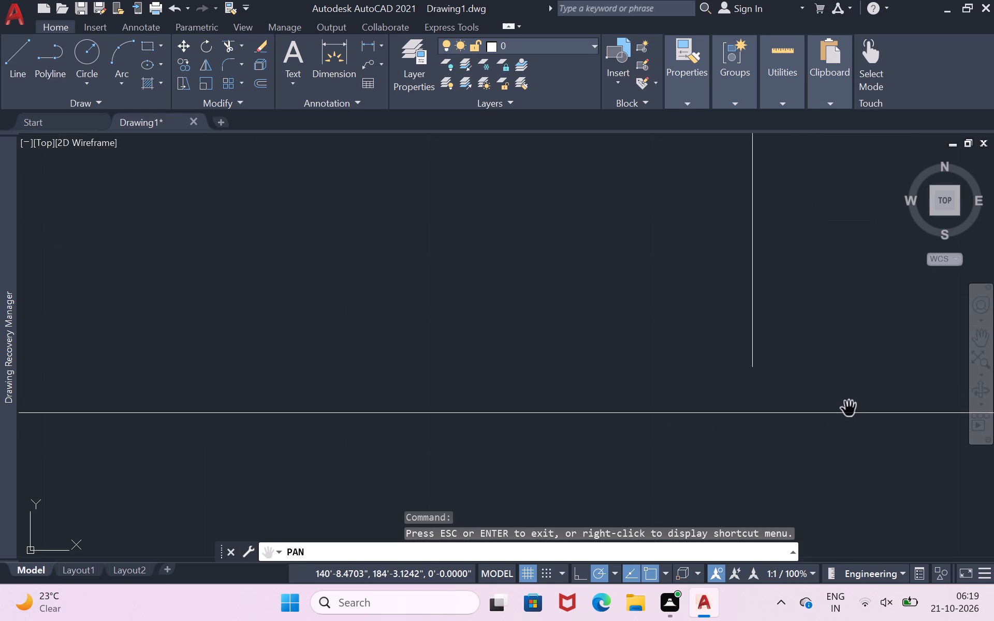
key("Return")
key("l")
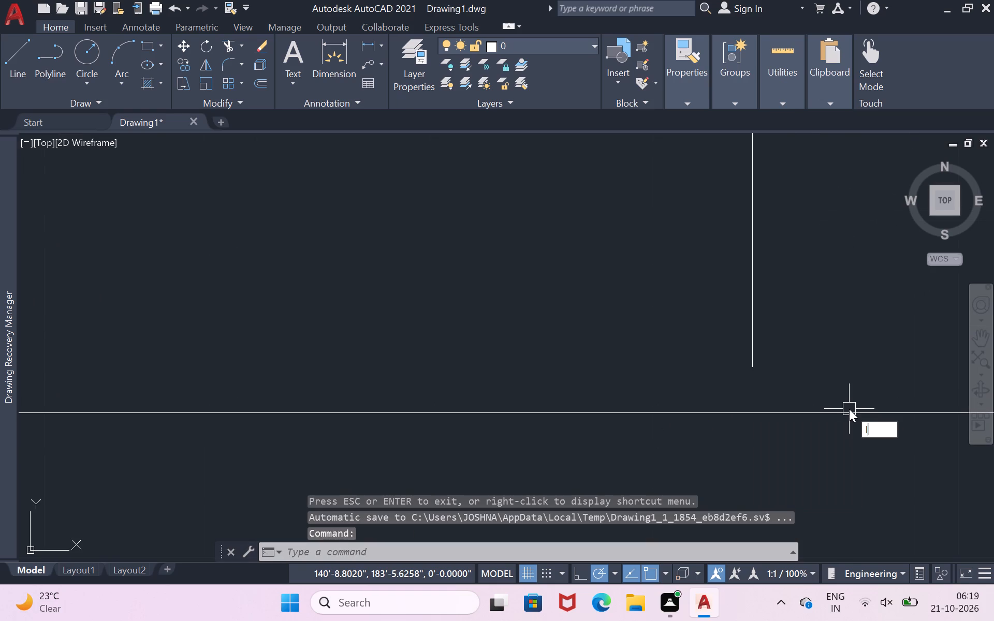
key("Return")
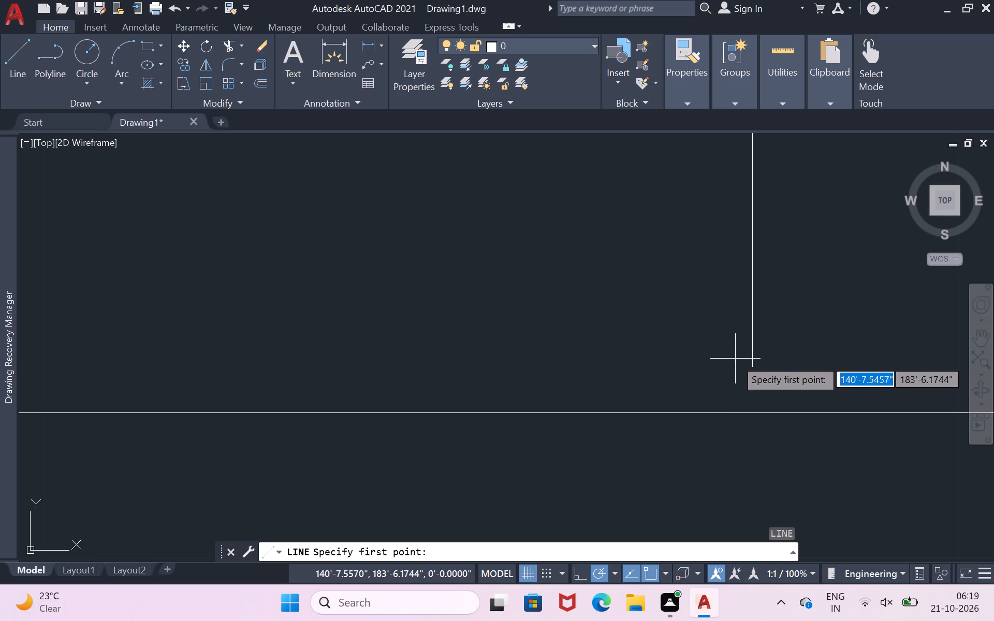
left_click(757, 364)
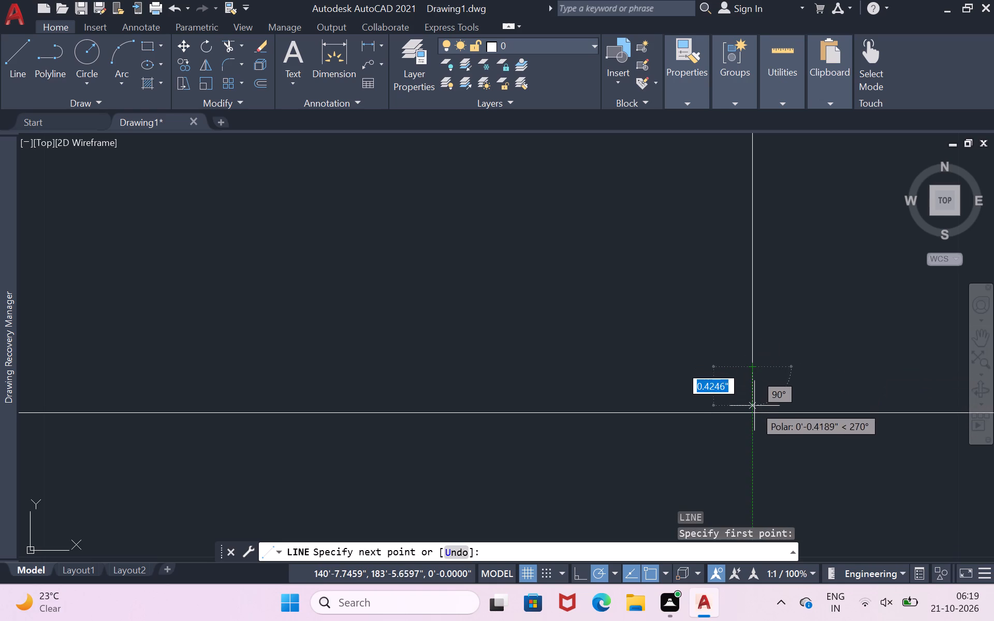
left_click(754, 410)
key("Return")
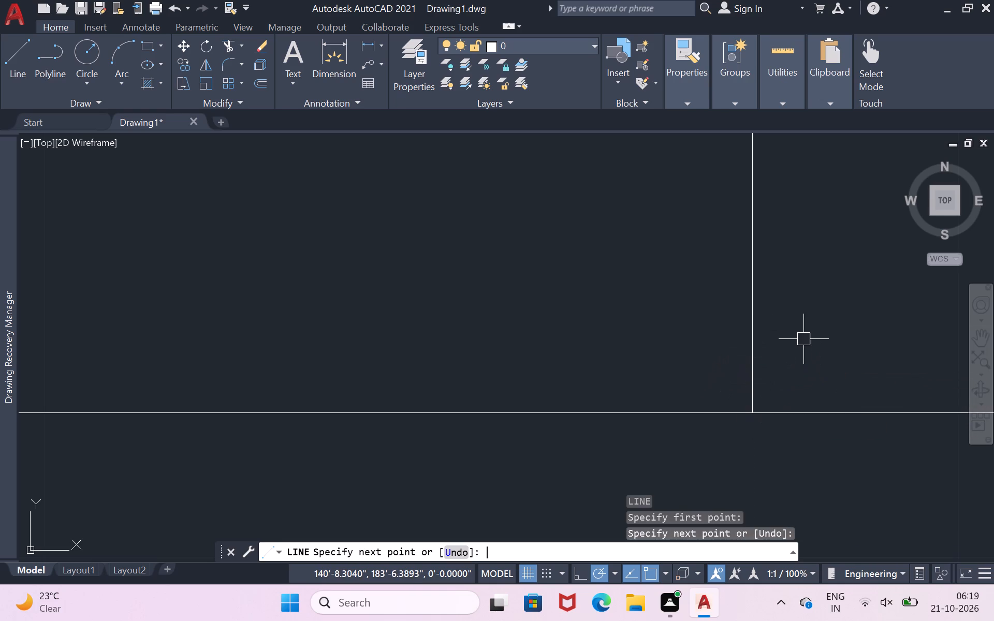
Trim both partition lines between the two jambs to open the wall for the door.
scroll(803, 339, "down", 5)
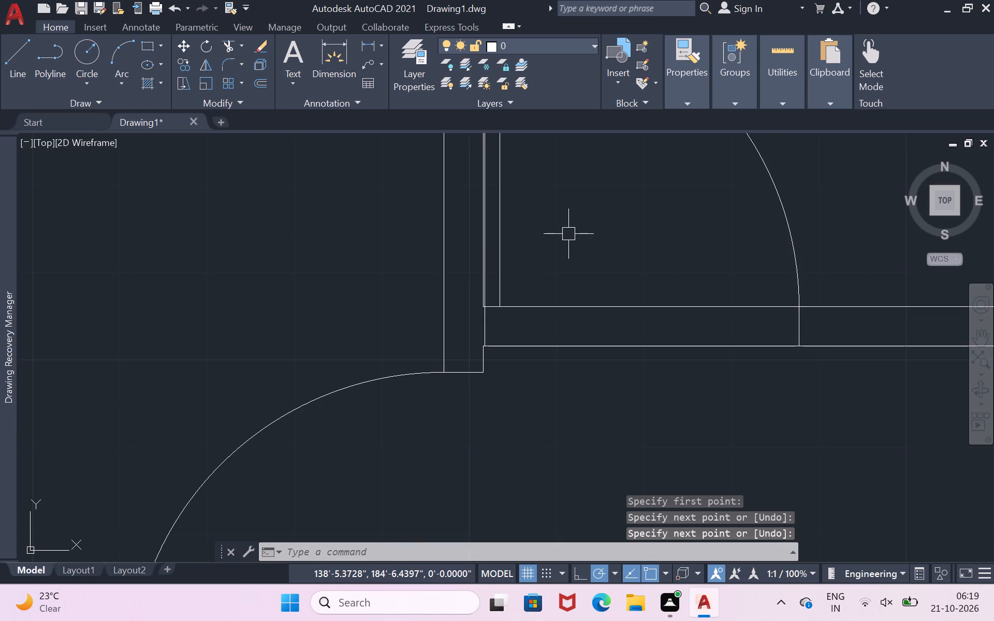
type("tr")
key("space")
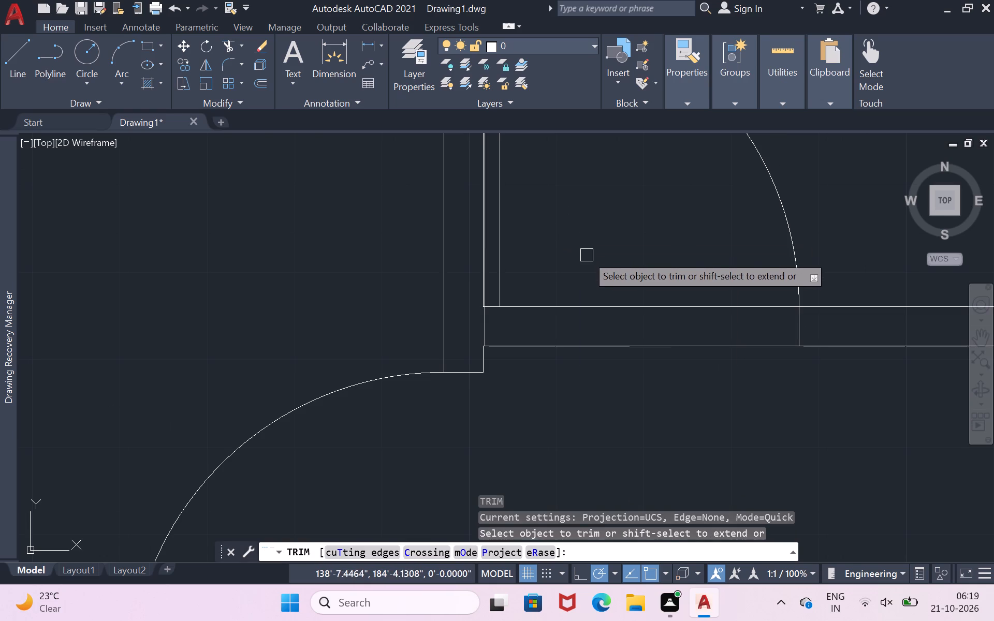
left_click_drag(591, 271, 581, 365)
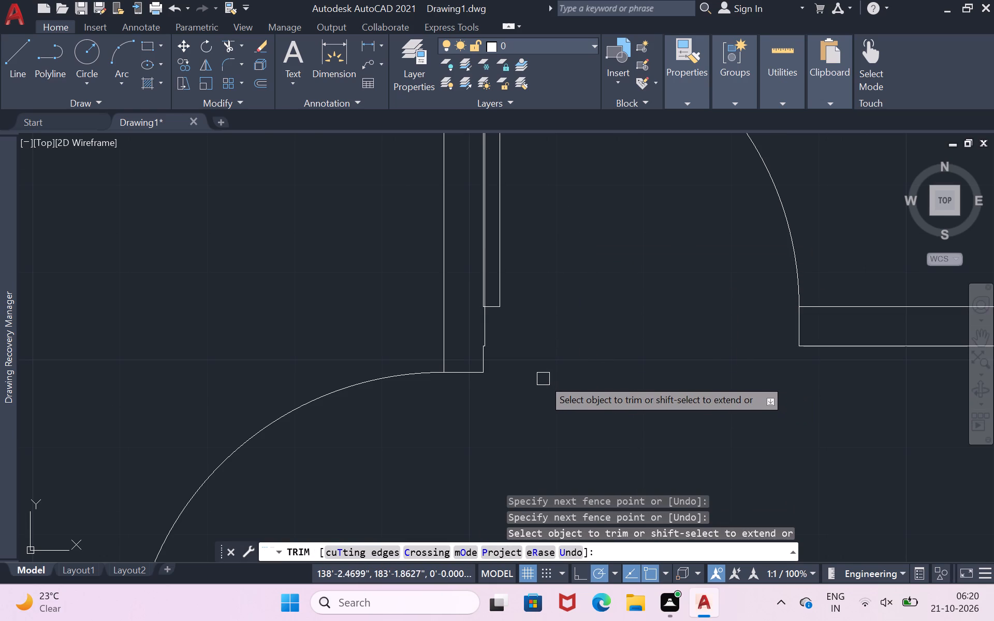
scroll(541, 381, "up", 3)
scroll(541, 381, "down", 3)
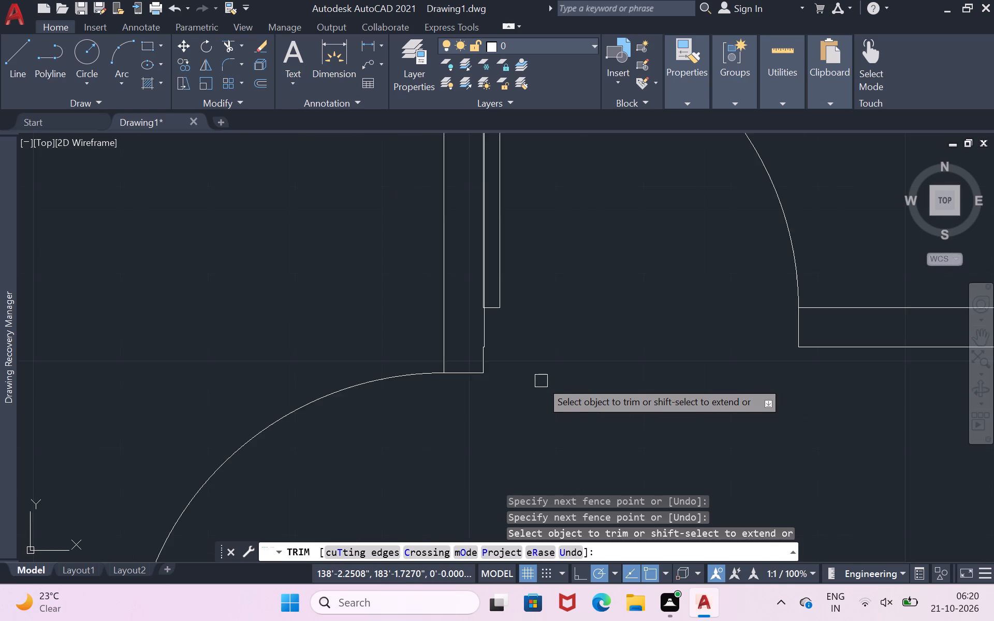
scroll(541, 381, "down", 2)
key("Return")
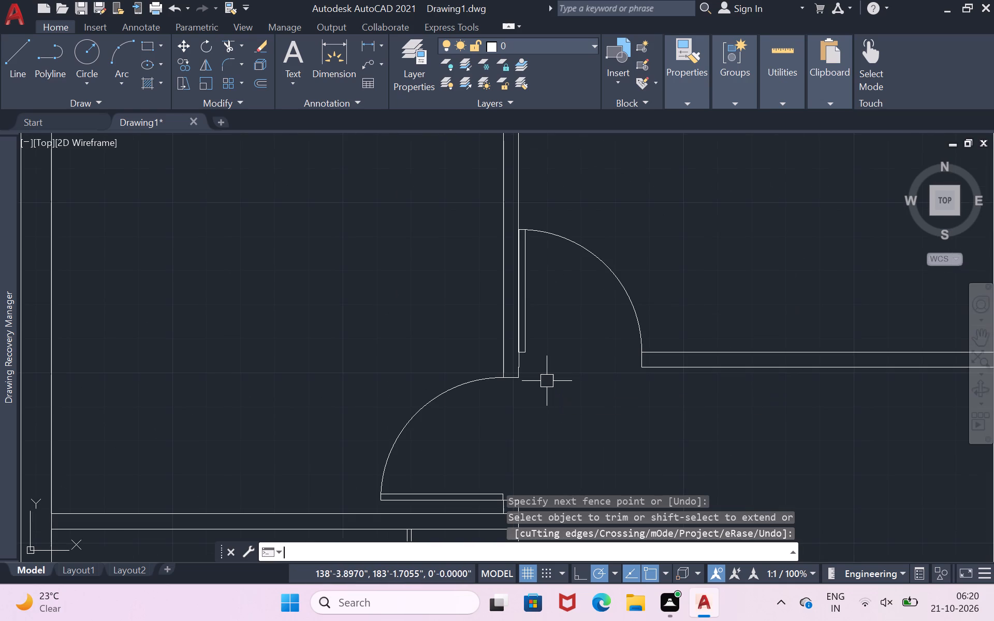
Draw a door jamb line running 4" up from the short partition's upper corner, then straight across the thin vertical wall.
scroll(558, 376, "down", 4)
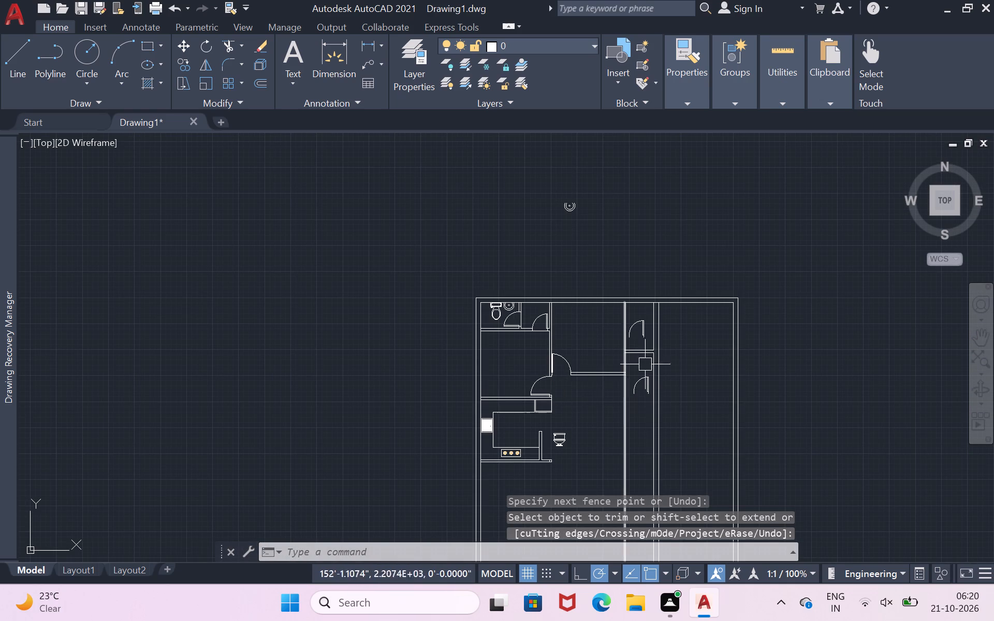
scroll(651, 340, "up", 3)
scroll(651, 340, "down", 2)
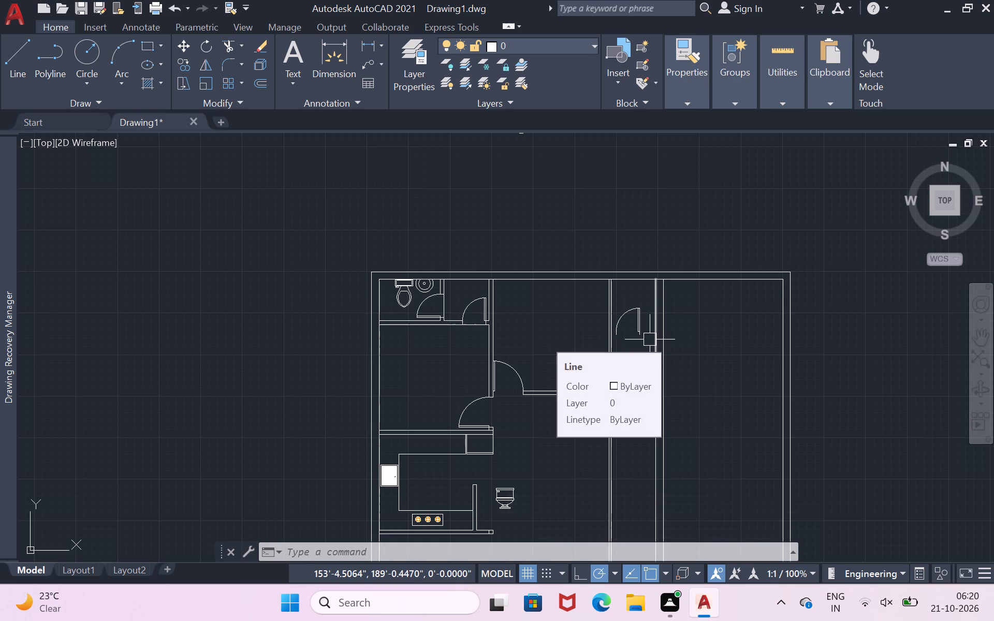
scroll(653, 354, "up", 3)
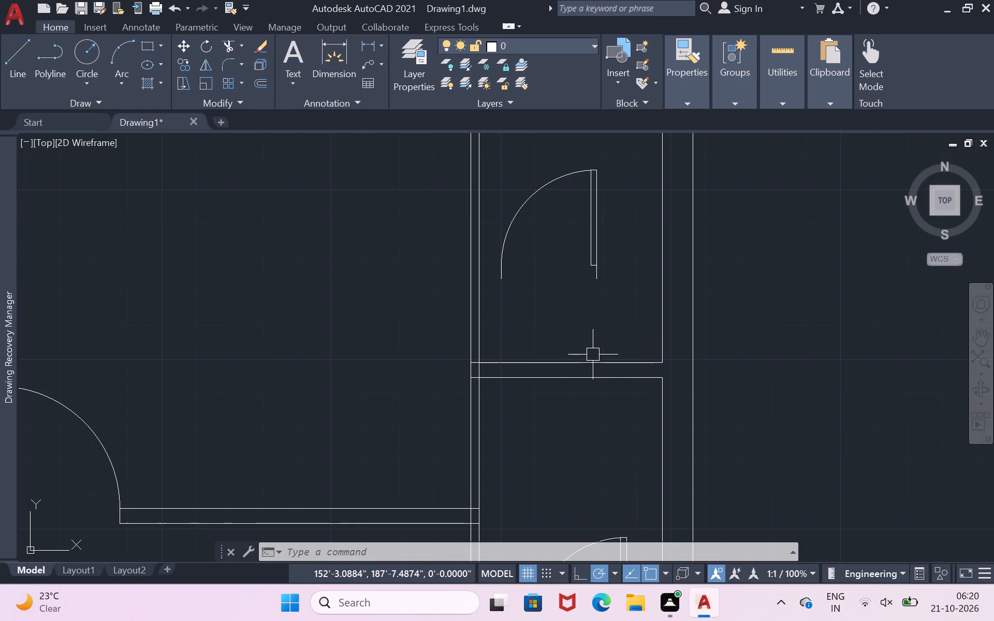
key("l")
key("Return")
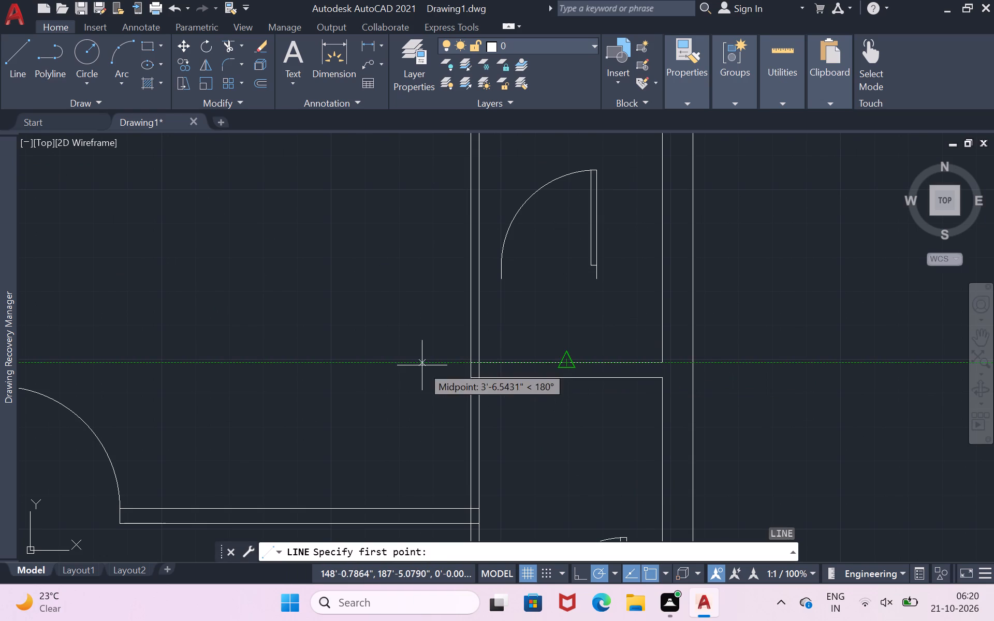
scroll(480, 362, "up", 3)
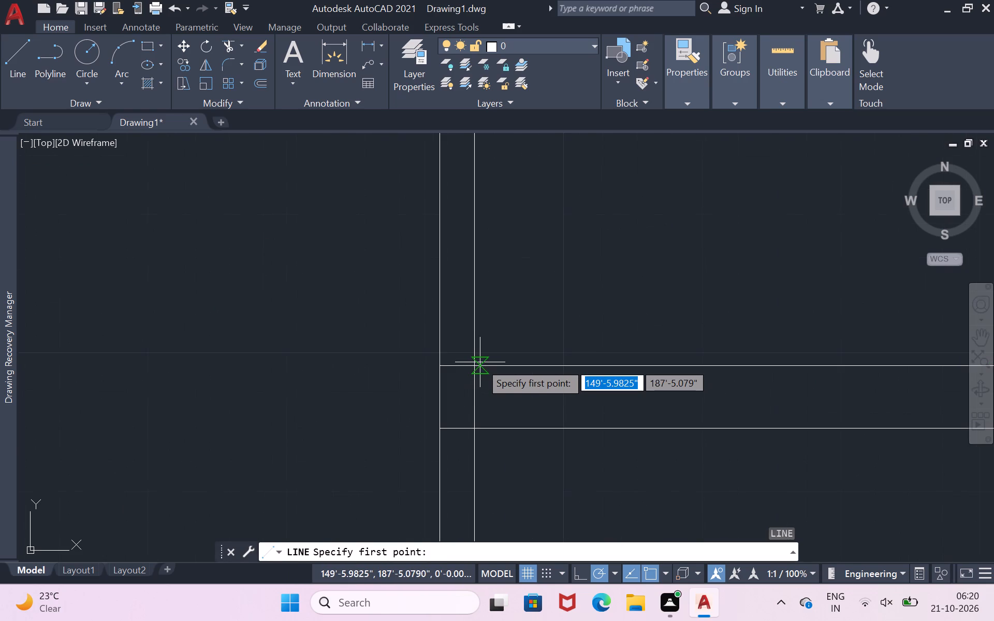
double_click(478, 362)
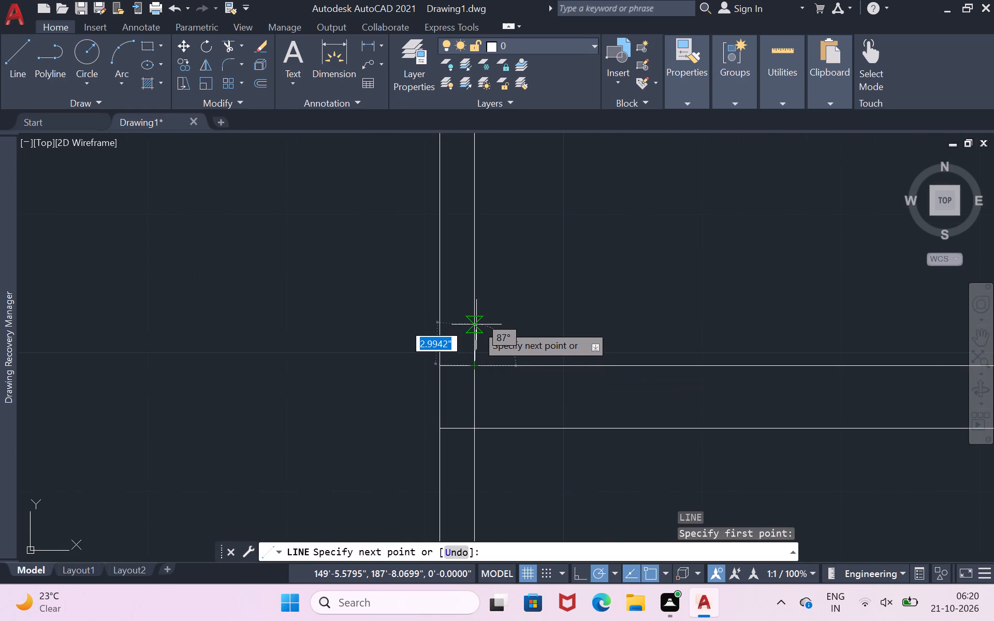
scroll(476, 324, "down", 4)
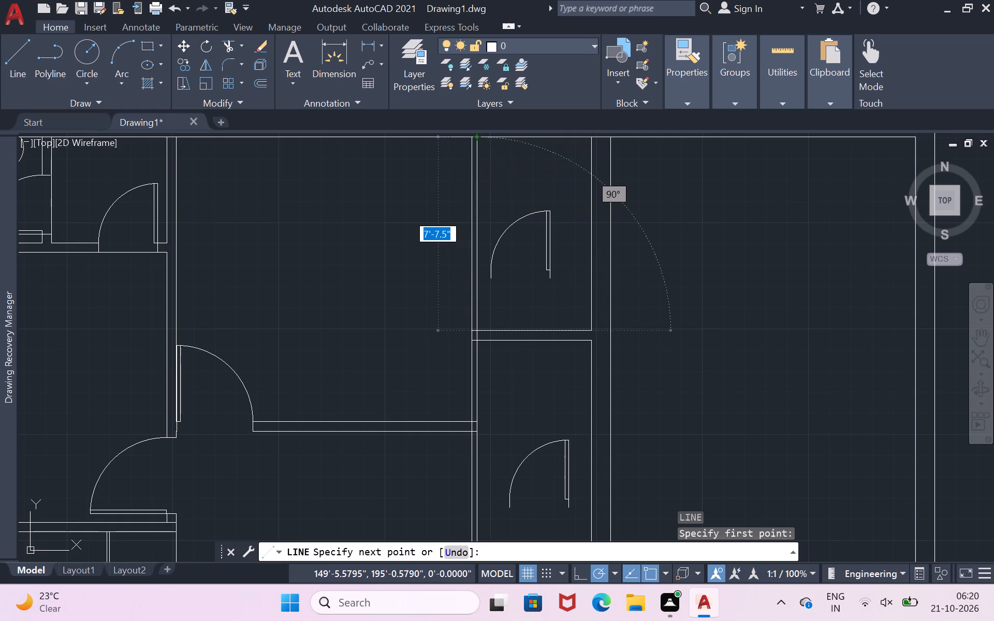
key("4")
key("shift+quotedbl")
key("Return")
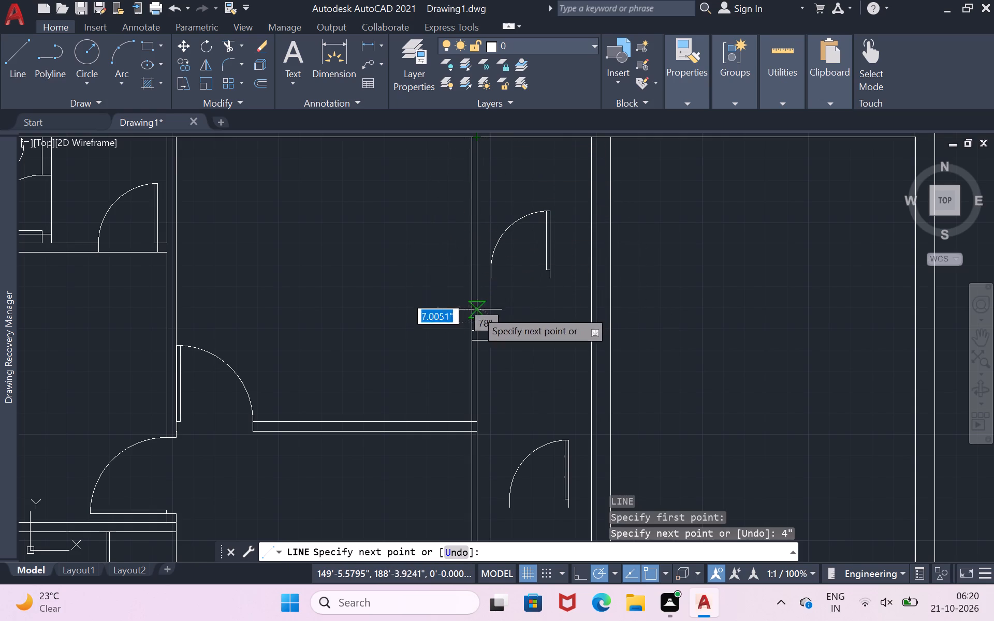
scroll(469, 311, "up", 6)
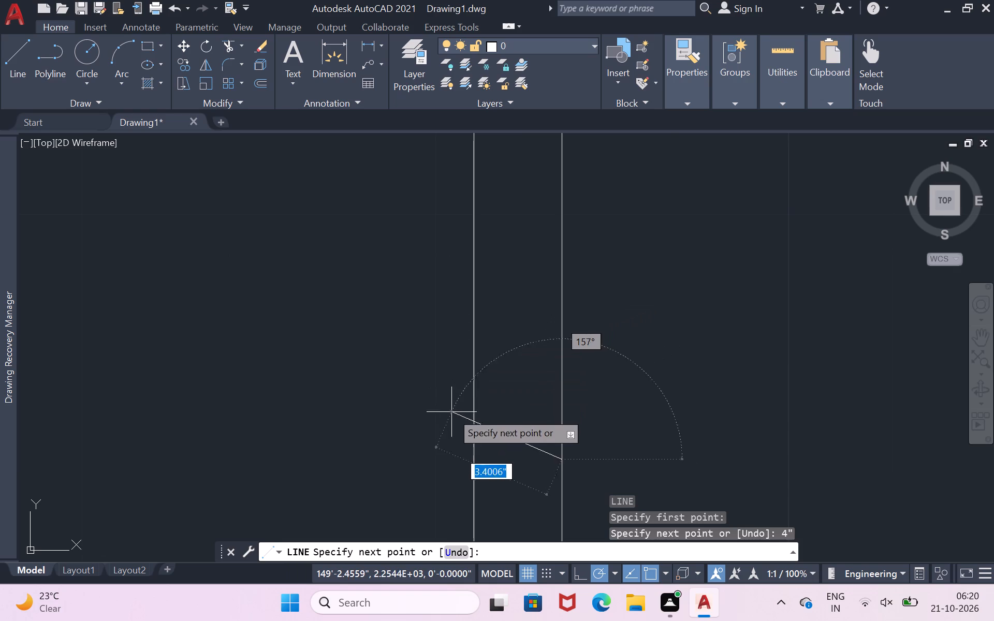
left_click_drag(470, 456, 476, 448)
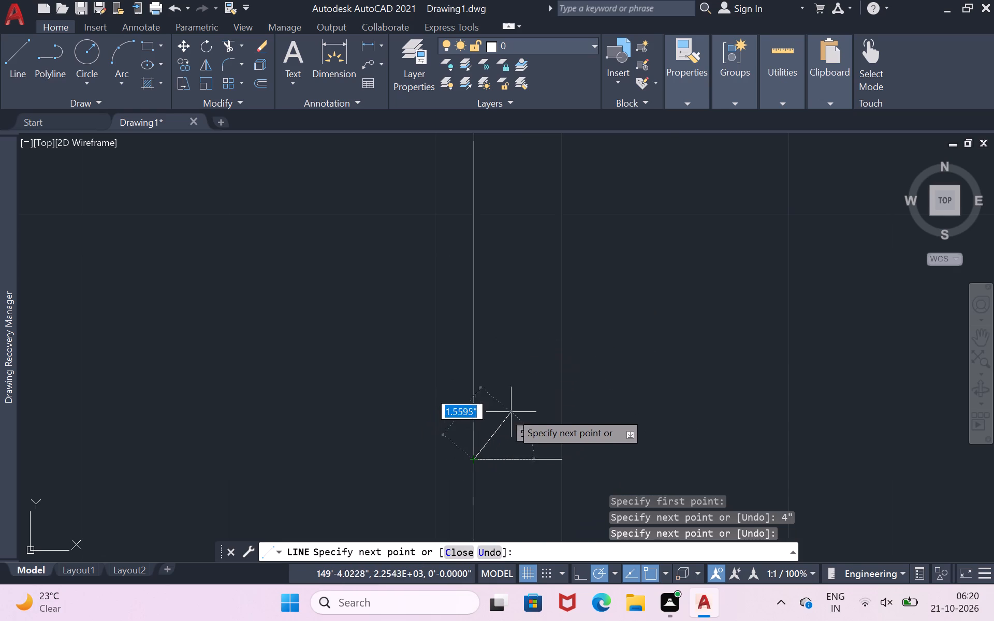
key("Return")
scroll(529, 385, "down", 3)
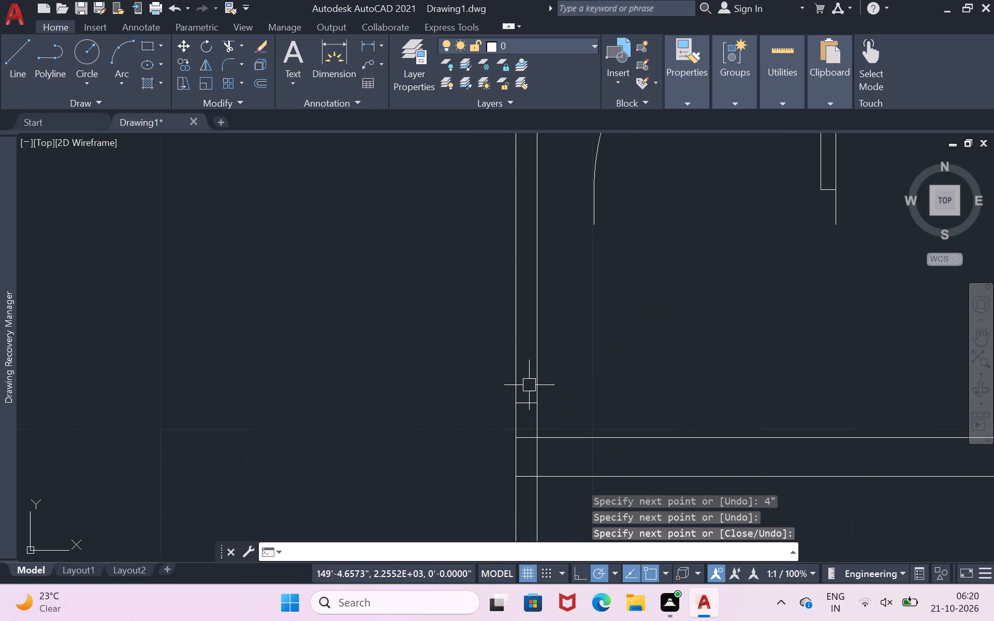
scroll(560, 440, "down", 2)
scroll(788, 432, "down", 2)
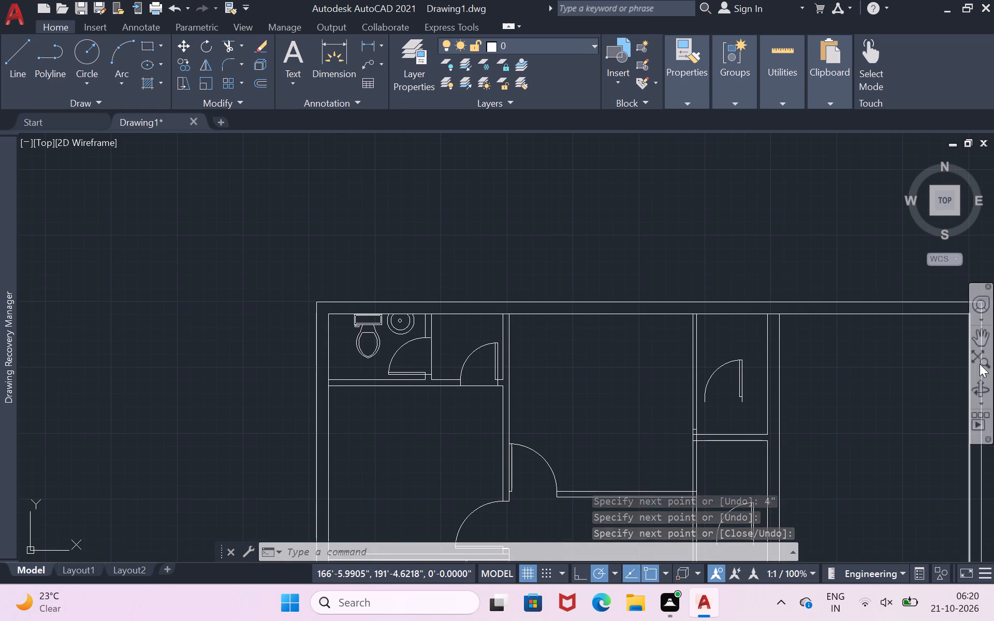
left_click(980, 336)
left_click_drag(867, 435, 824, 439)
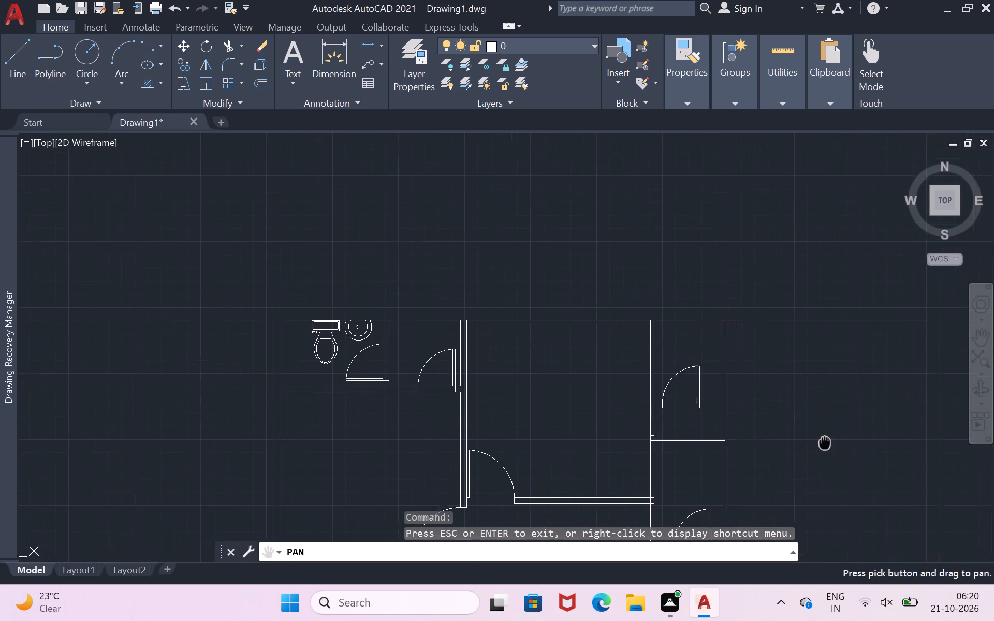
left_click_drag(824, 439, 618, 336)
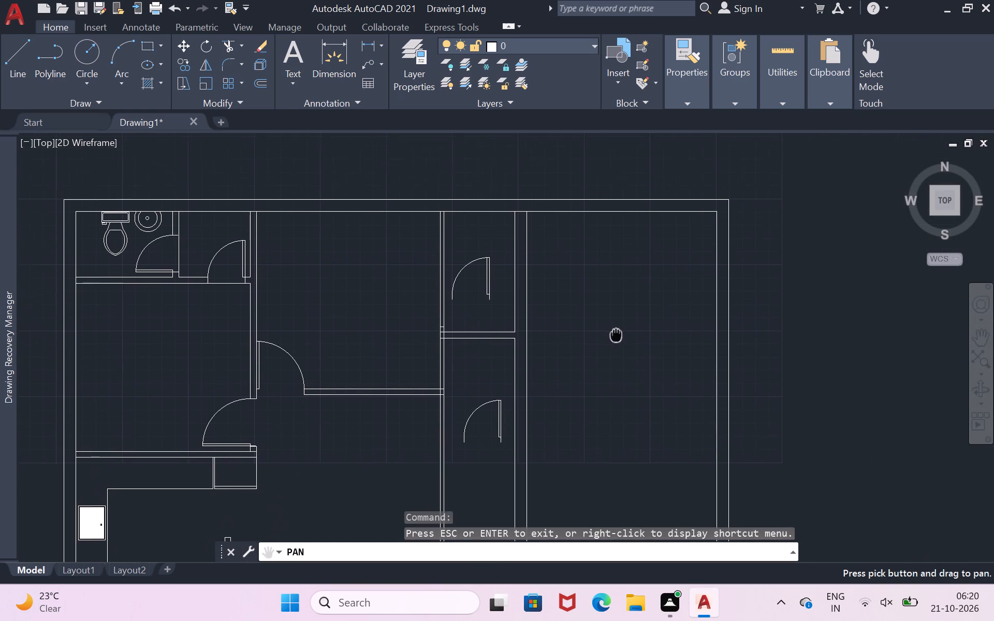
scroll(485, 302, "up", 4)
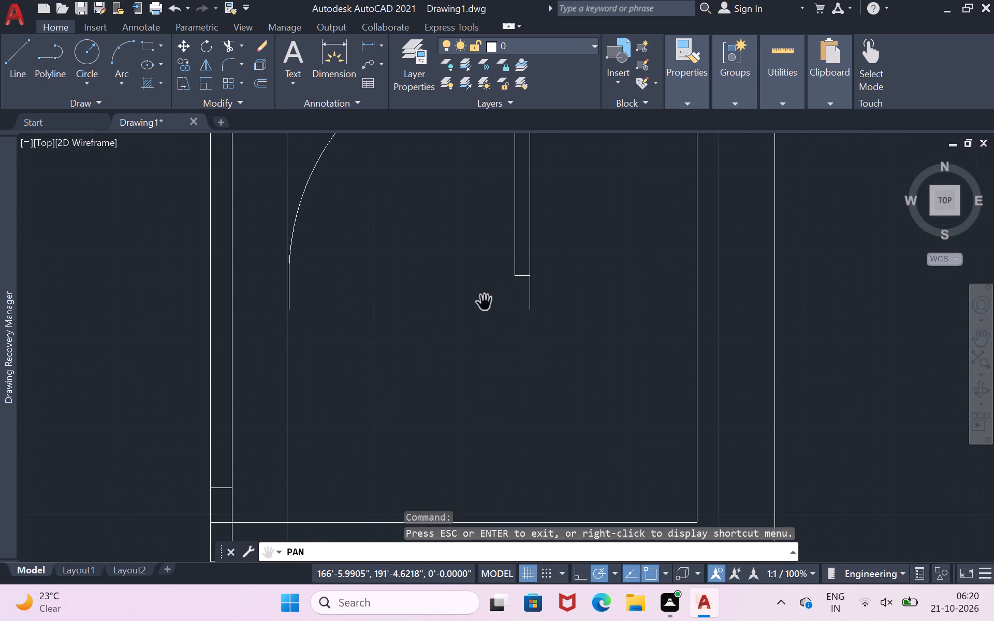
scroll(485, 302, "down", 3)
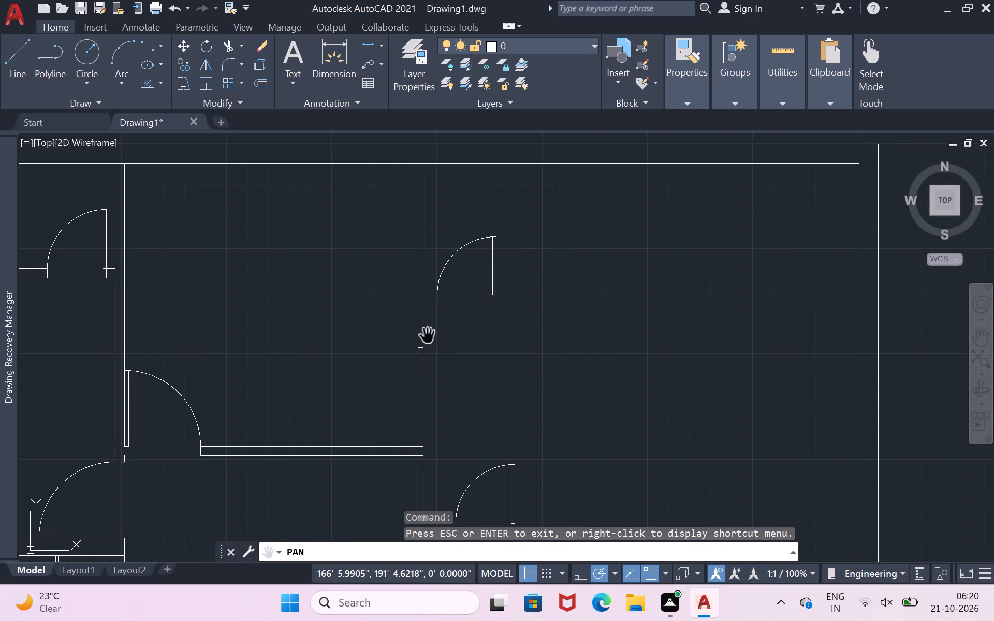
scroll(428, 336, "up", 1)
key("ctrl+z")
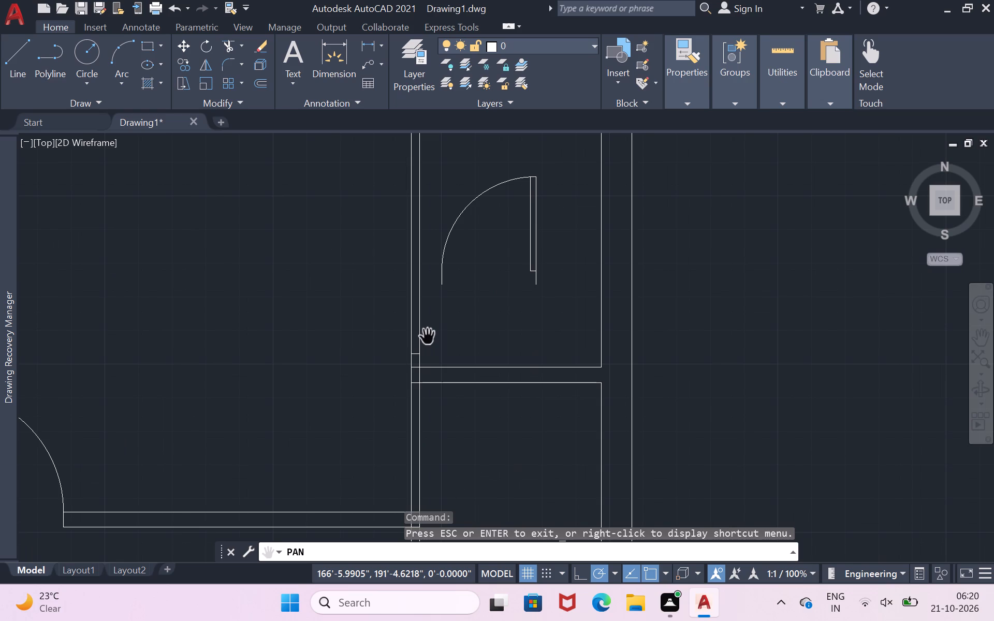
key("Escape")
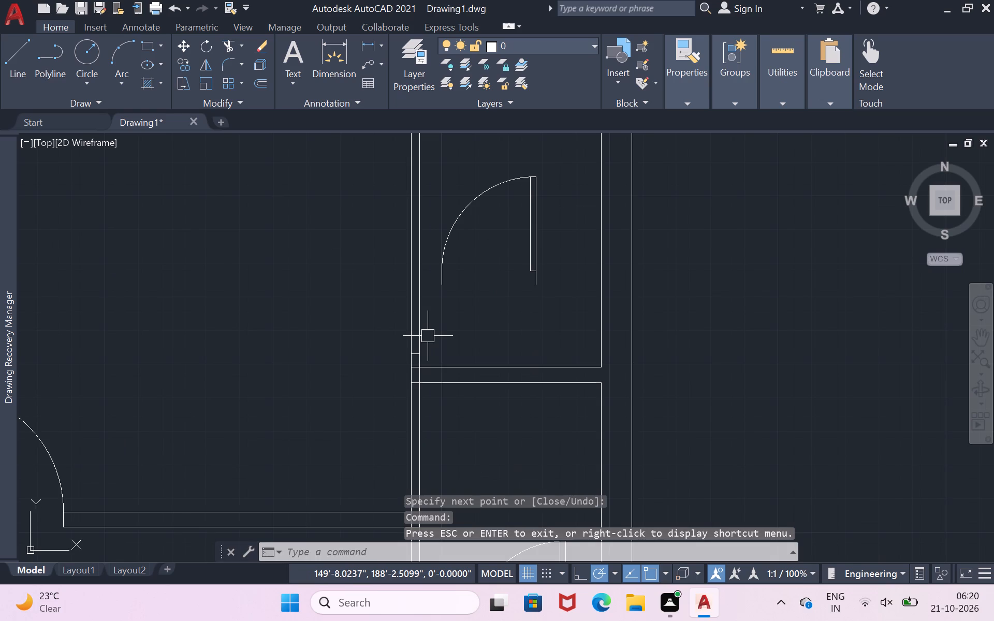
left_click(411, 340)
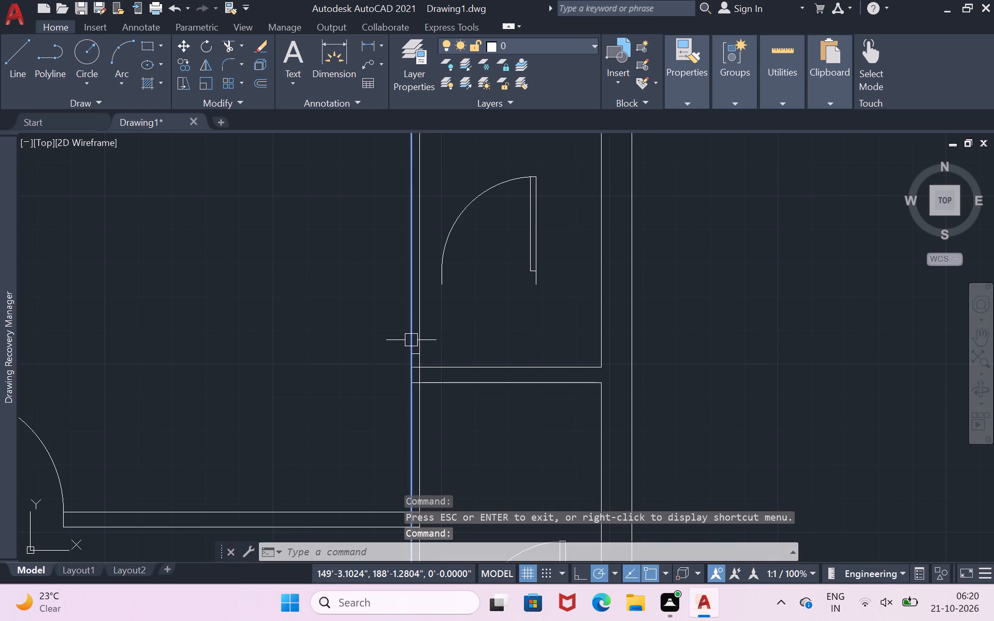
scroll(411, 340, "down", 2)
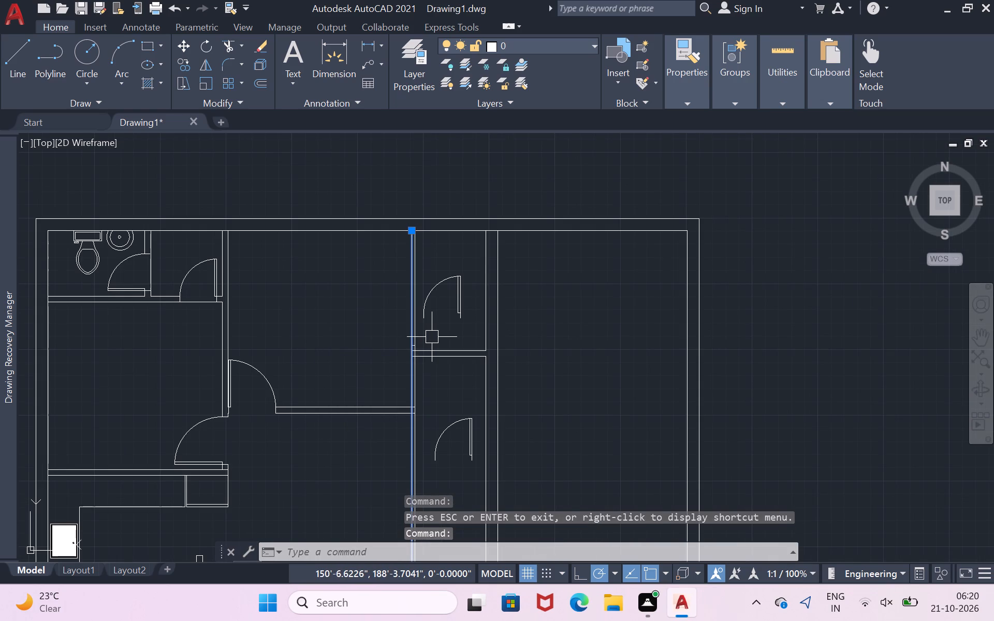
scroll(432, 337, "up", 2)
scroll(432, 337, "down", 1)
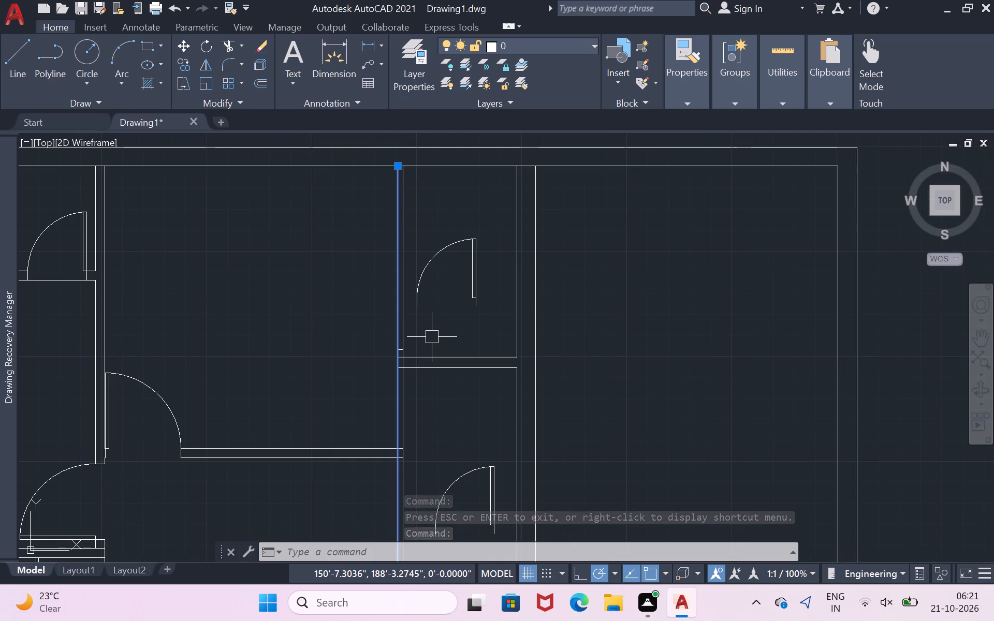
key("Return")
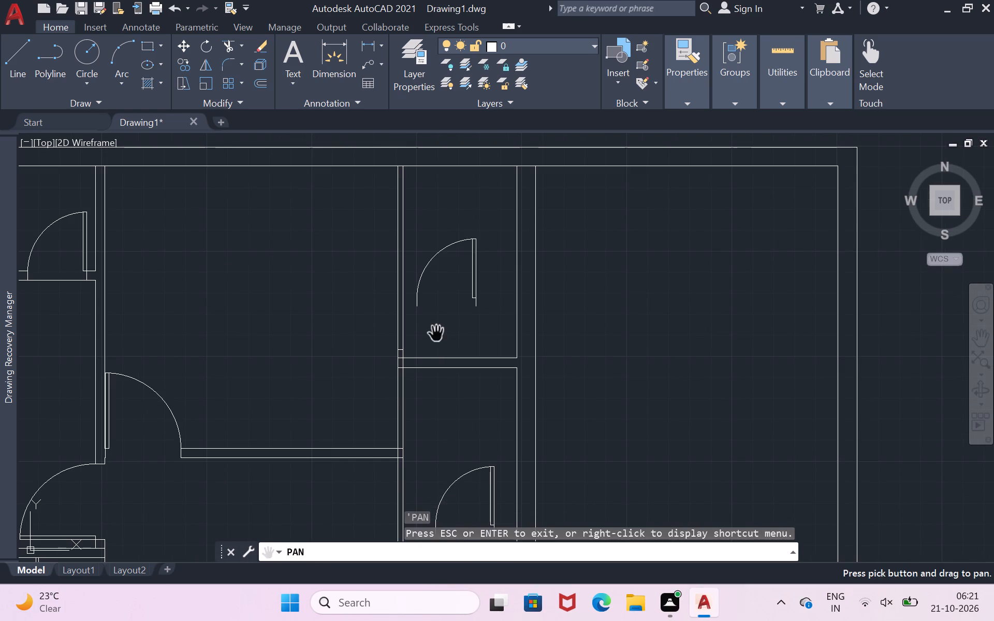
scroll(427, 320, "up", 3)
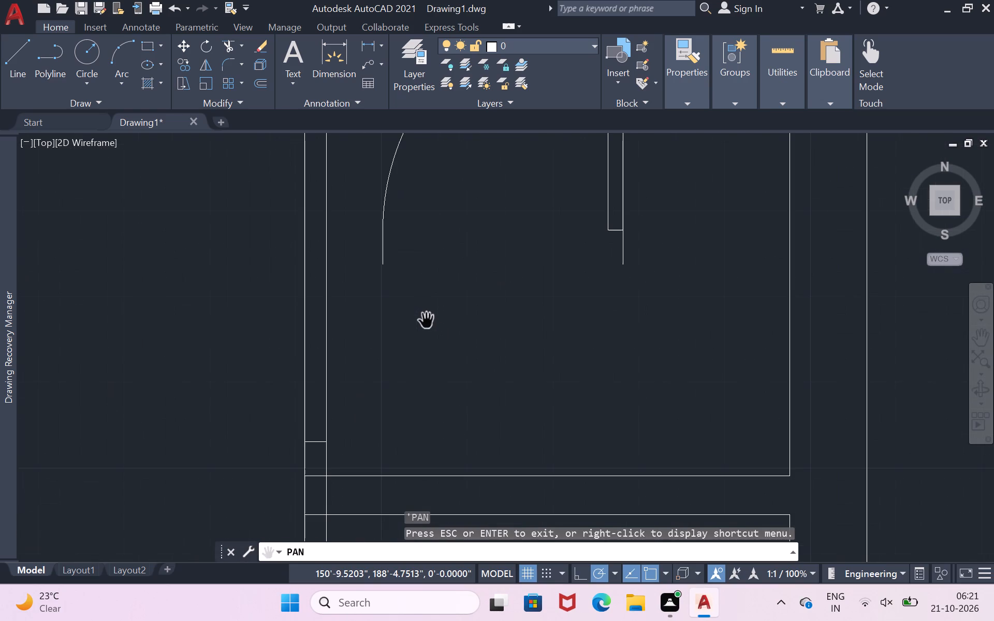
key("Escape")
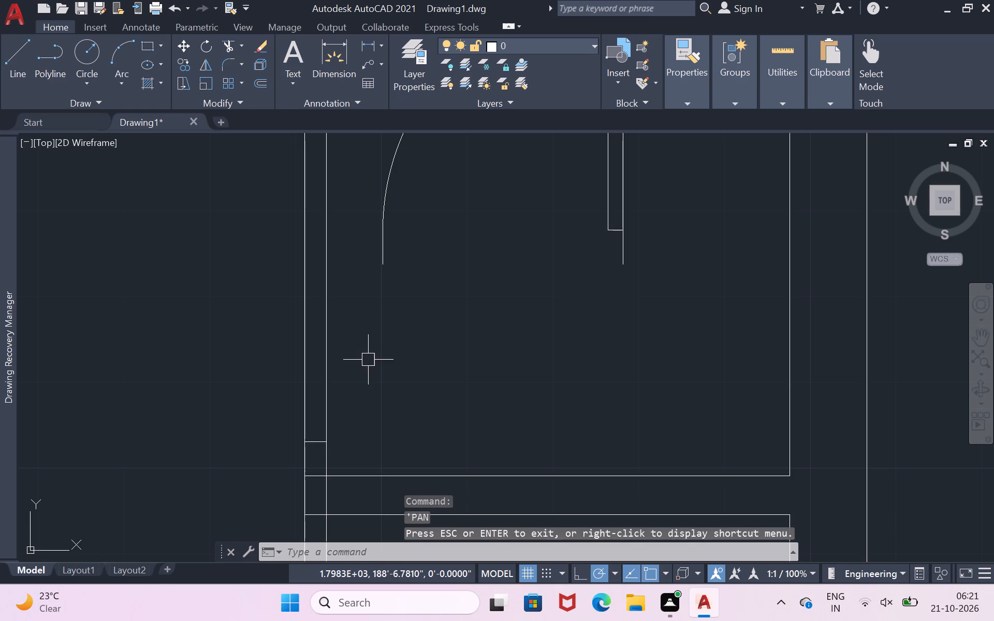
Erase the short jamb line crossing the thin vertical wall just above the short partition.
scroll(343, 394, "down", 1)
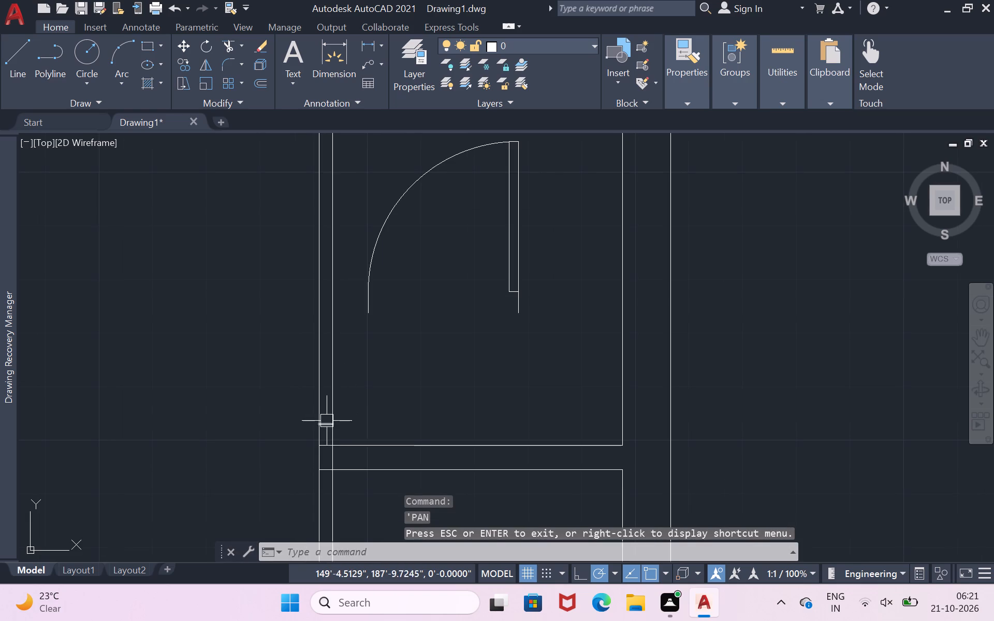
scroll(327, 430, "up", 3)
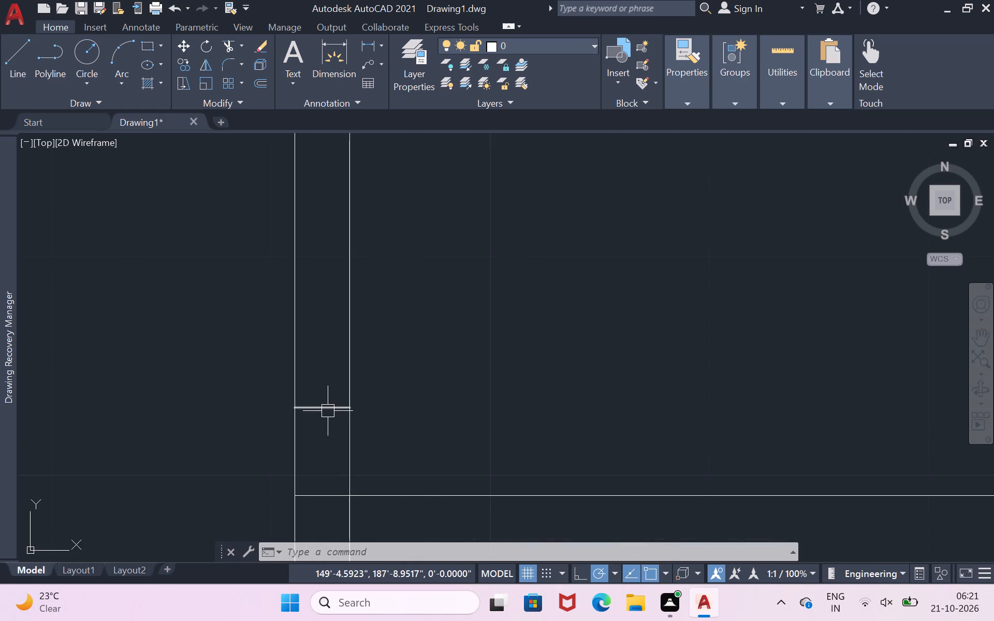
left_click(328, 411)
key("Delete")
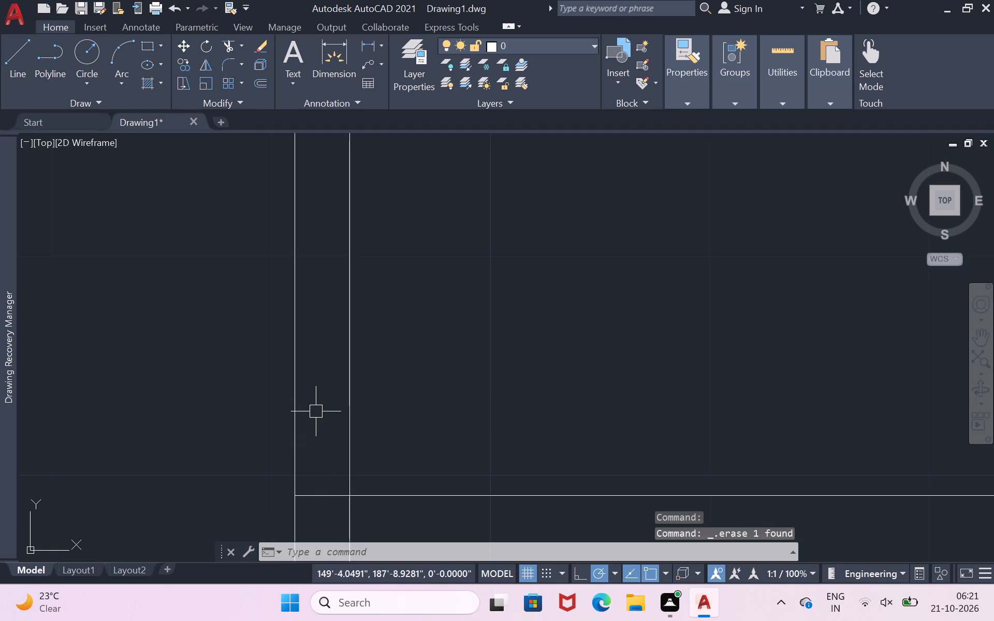
Erase the west-side line of the thin vertical wall beside the two small rooms.
scroll(325, 432, "up", 1)
scroll(333, 428, "down", 5)
scroll(341, 385, "down", 1)
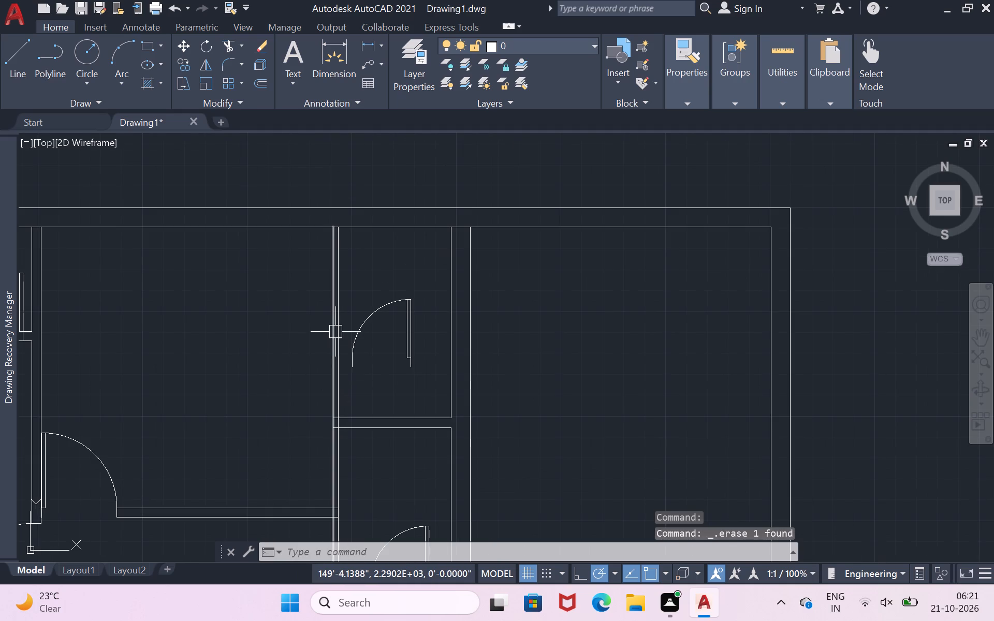
scroll(336, 331, "up", 4)
left_click(314, 355)
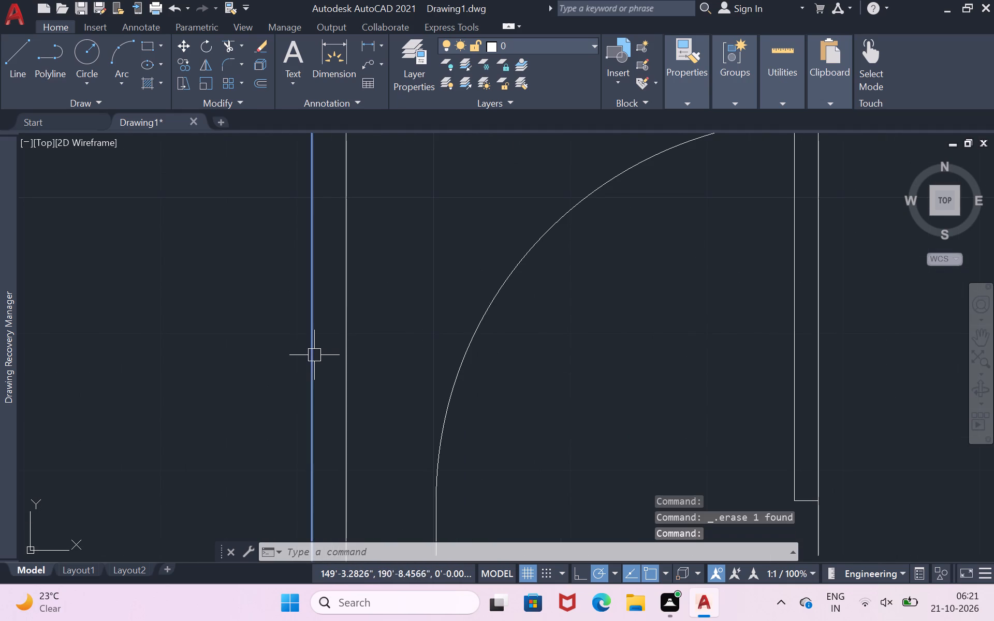
scroll(314, 355, "down", 4)
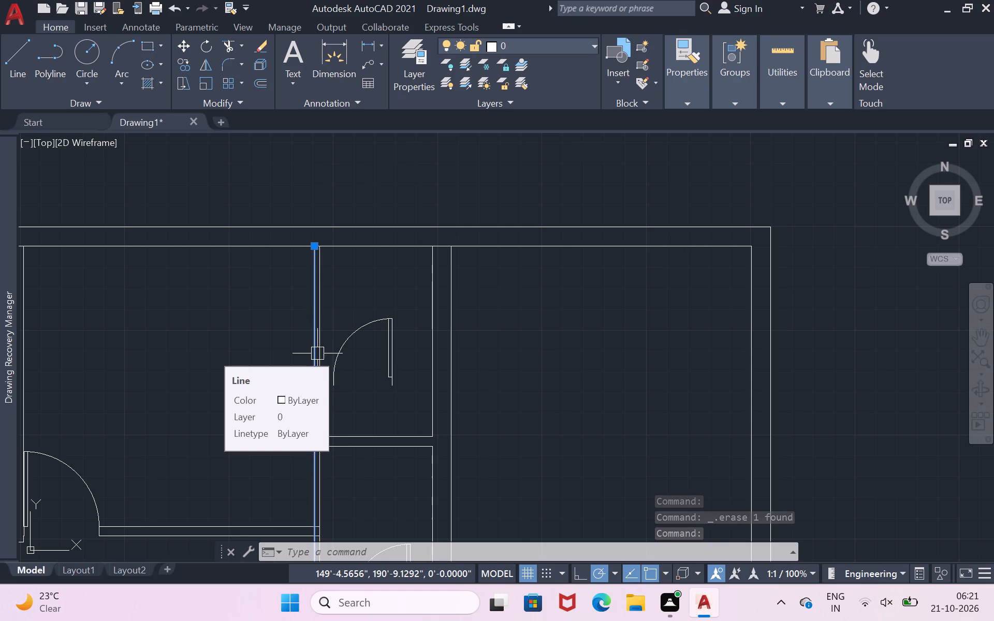
key("Delete")
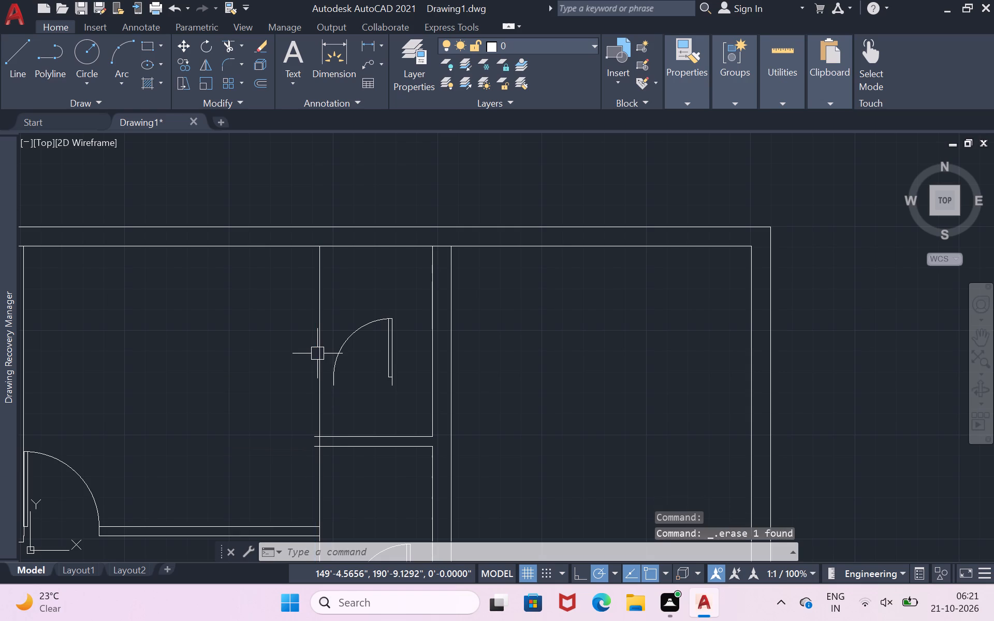
Offset the remaining vertical line beside the two small rooms 4.5" to the west to form the thin wall.
scroll(339, 344, "down", 1)
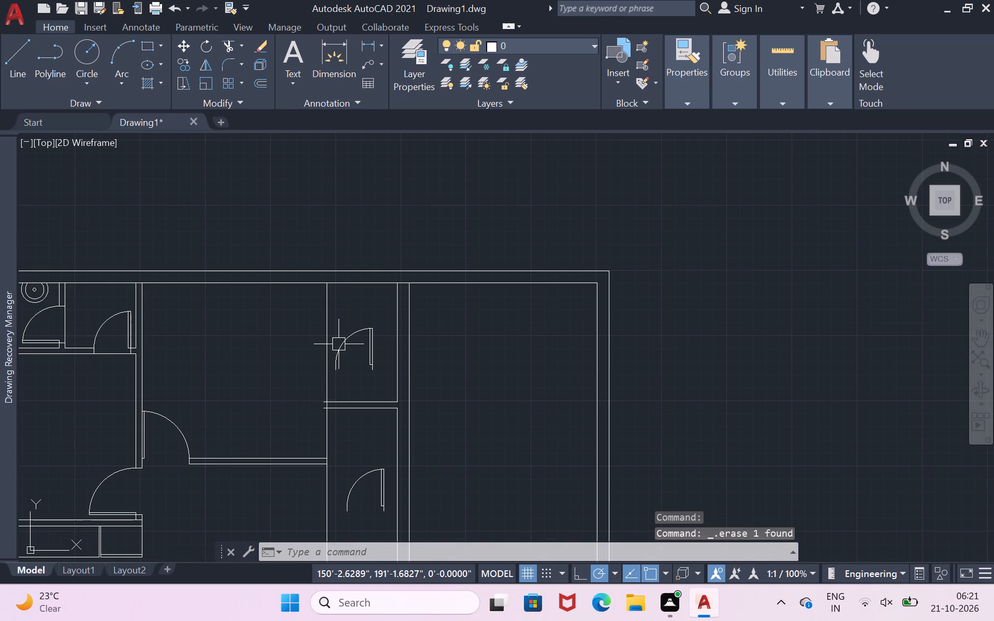
key("o")
key("Return")
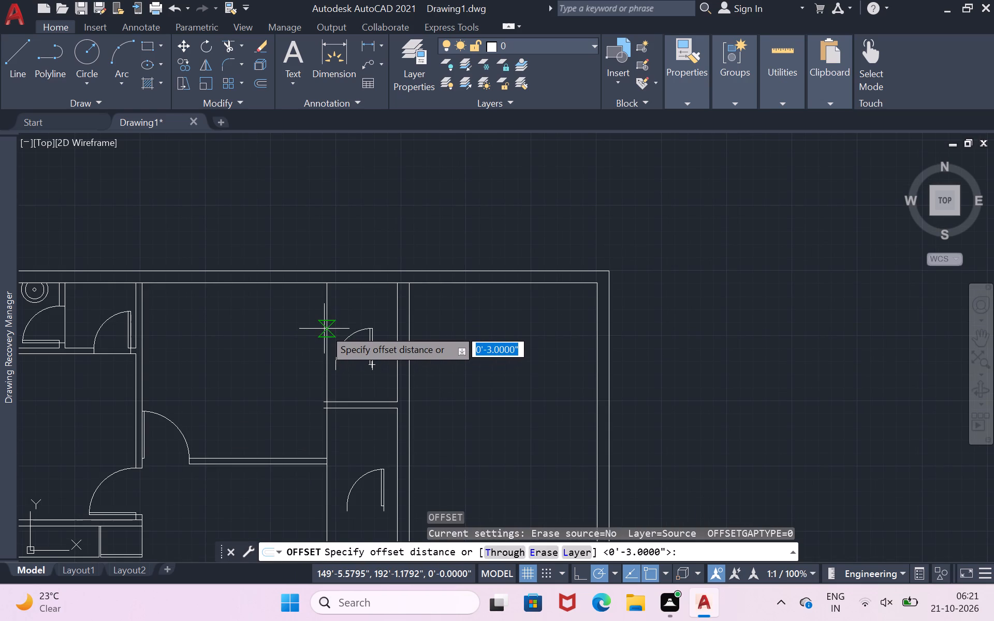
left_click(324, 329)
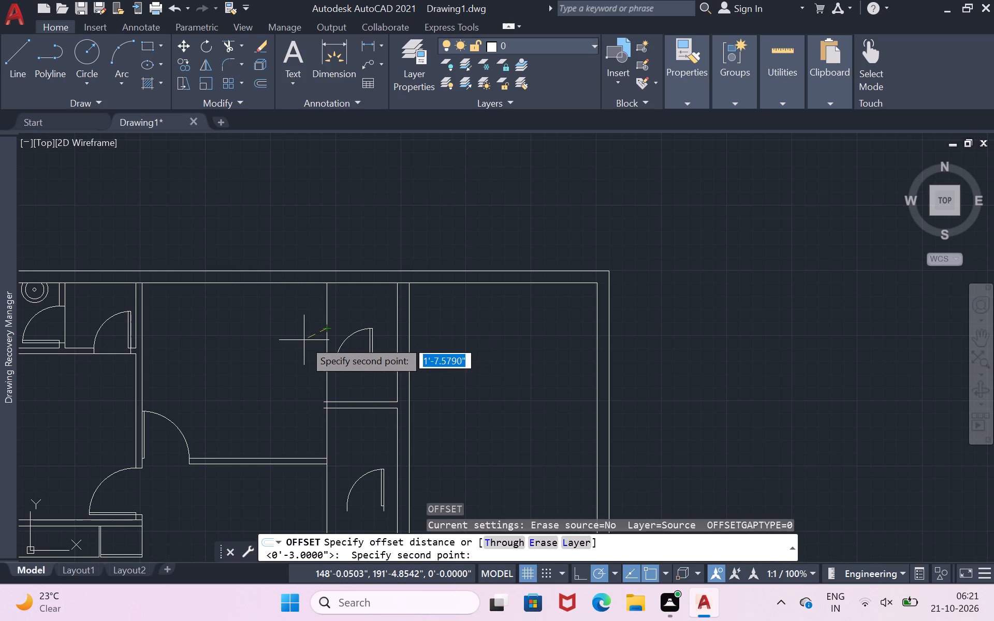
key("4")
type(".5")
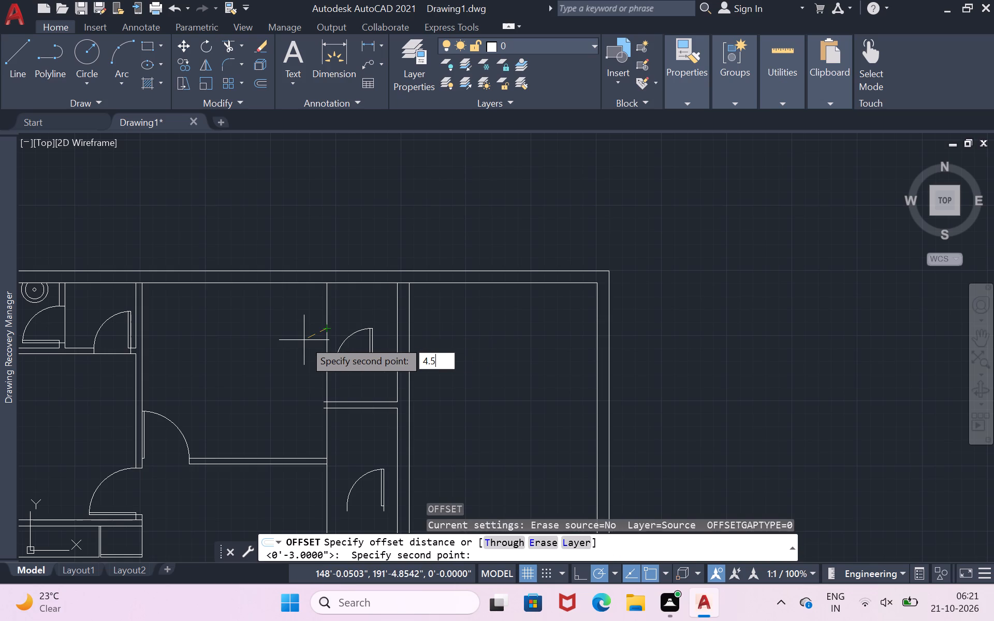
key("shift+quotedbl")
key("Return")
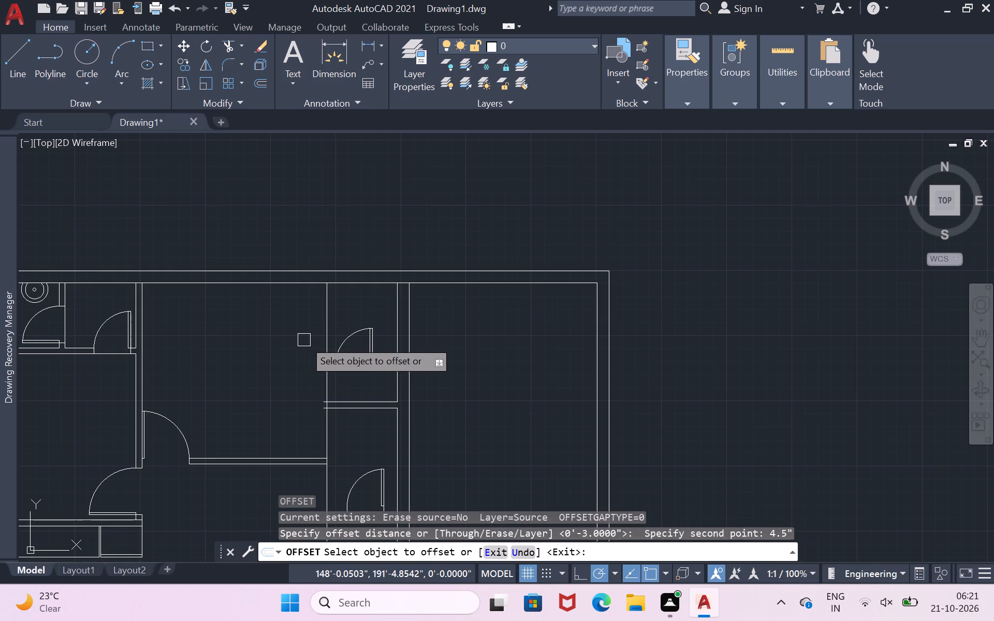
left_click(328, 317)
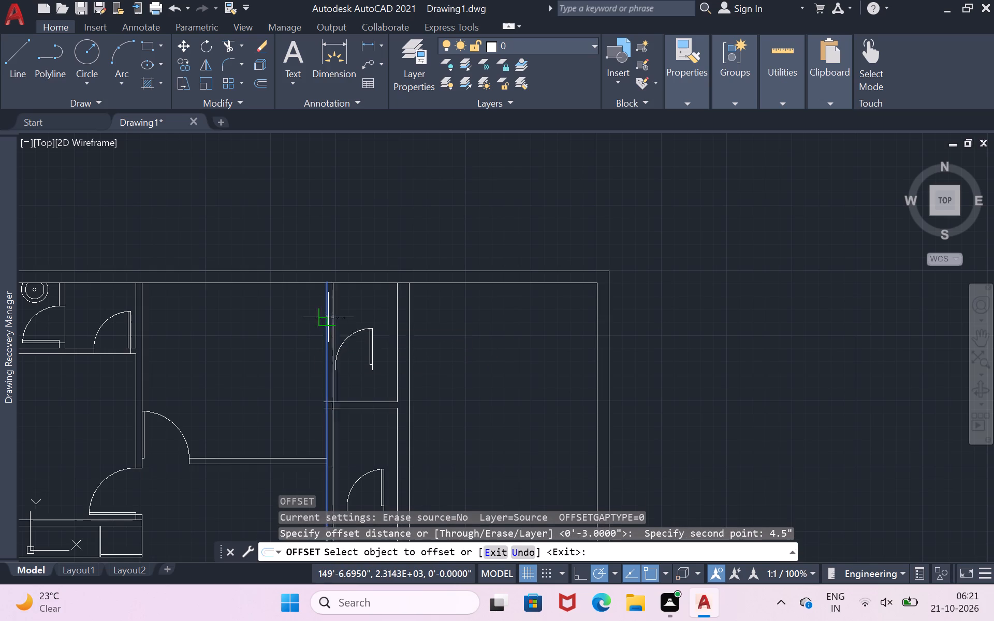
left_click(303, 327)
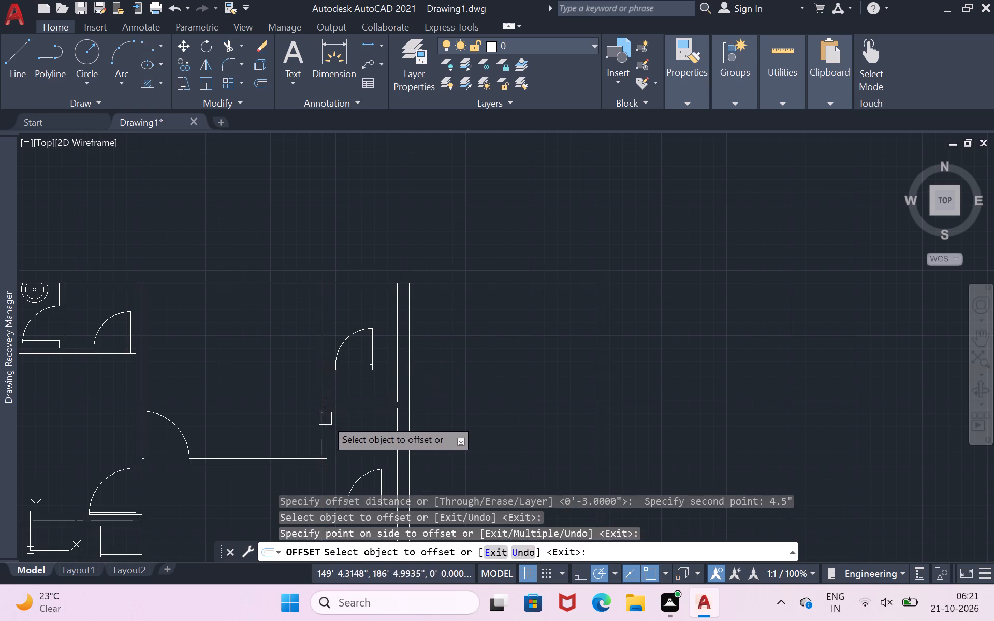
Draw a line extending the short partition's upper edge west to the thin wall's outer line.
scroll(341, 450, "down", 1)
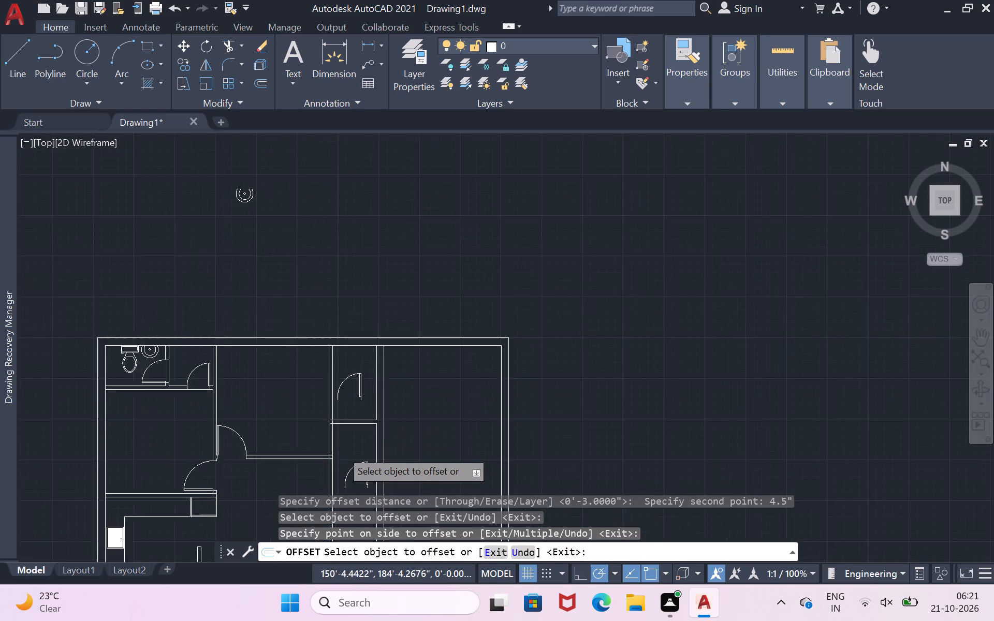
scroll(341, 450, "down", 2)
scroll(343, 446, "up", 4)
scroll(328, 394, "up", 2)
scroll(341, 398, "down", 1)
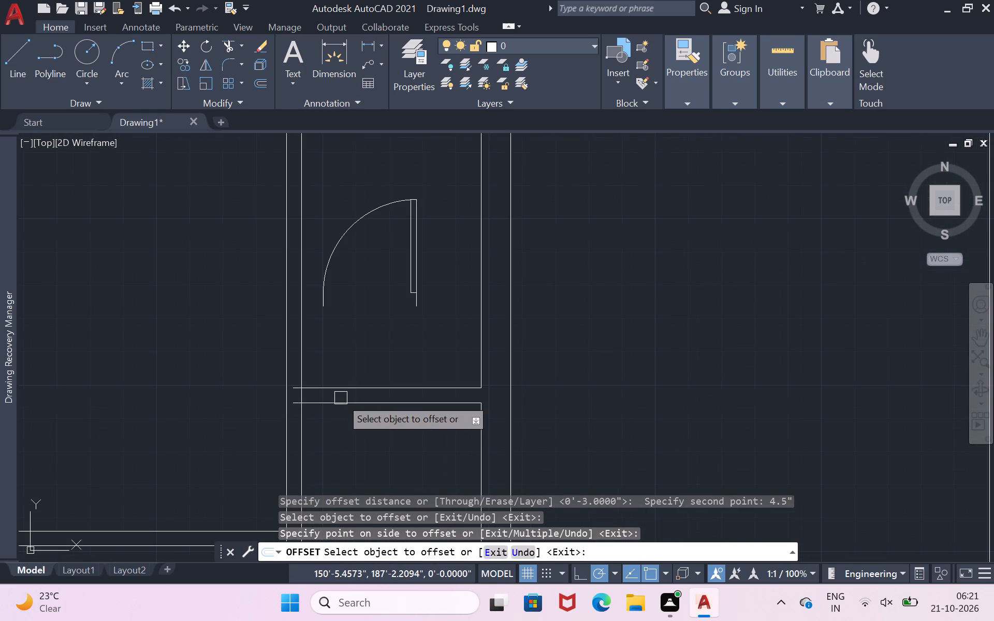
key("l")
key("Return")
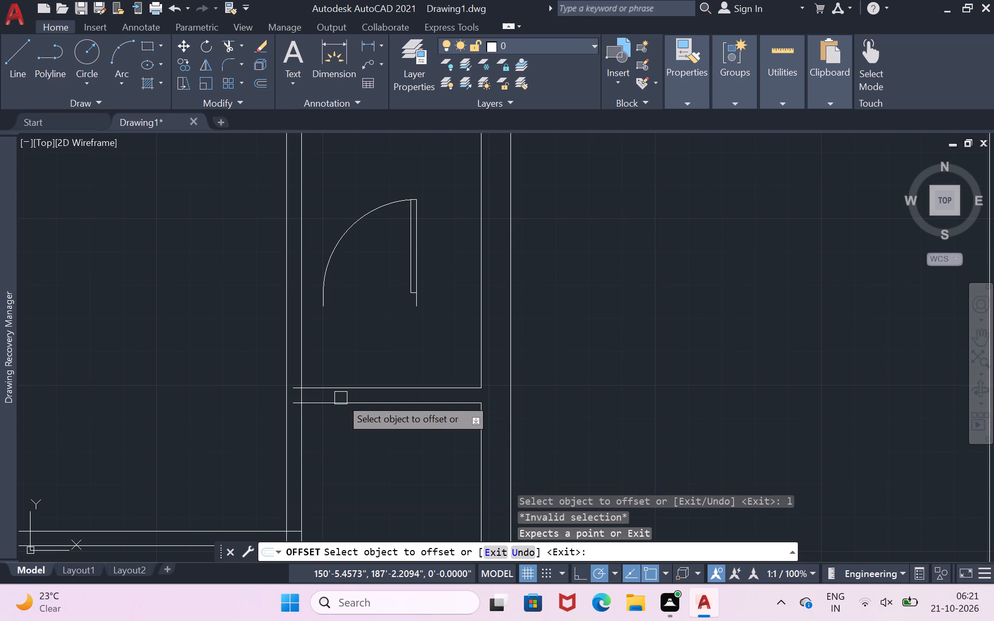
key("Escape")
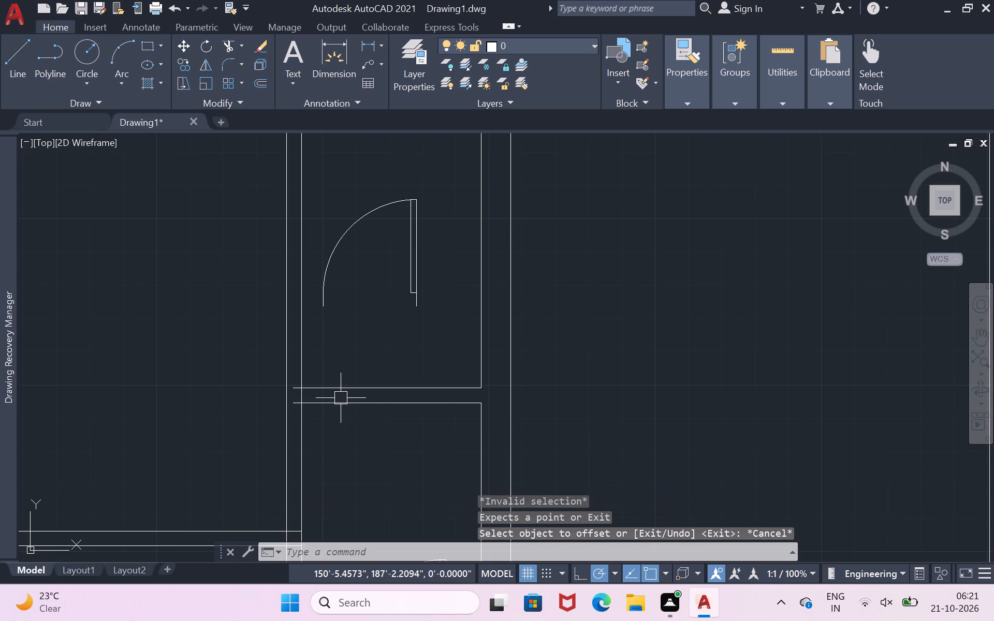
key("l")
key("Return")
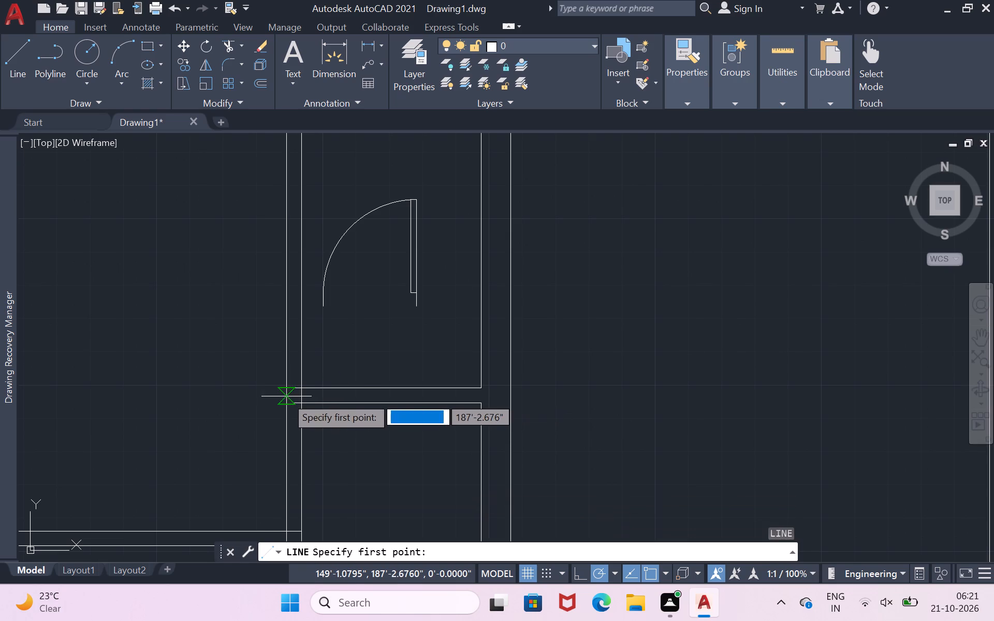
left_click(290, 388)
scroll(282, 390, "up", 3)
left_click(296, 382)
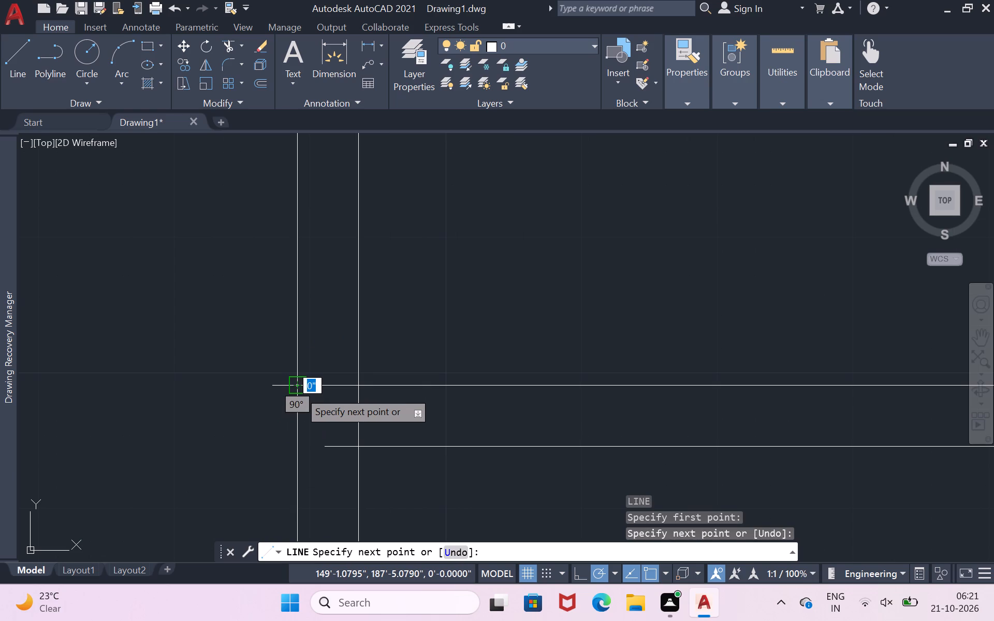
key("Return")
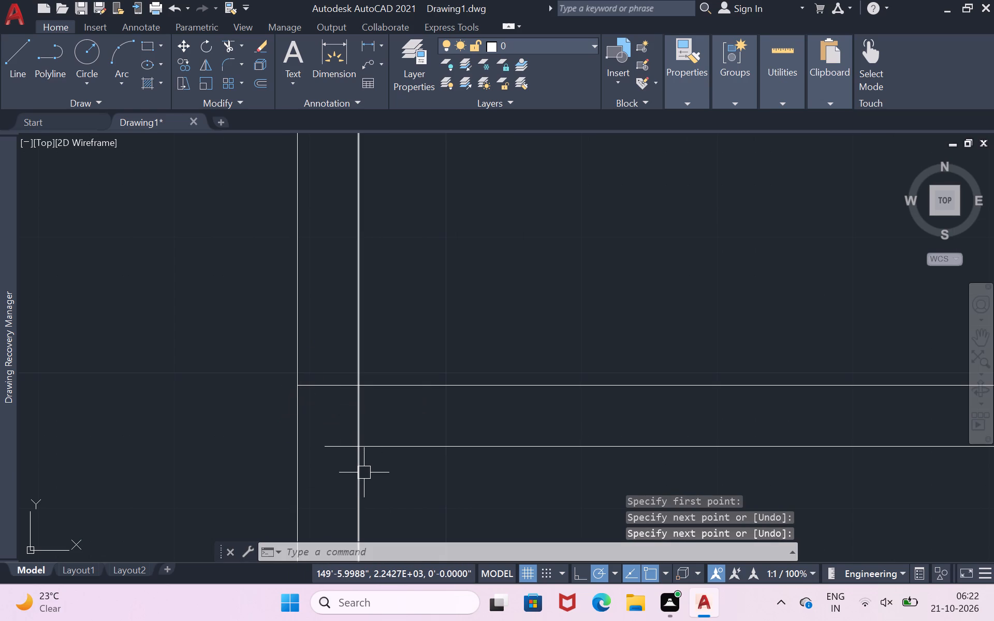
Draw a line extending the short partition's lower edge west to the thin wall's outer line.
key("l")
key("Return")
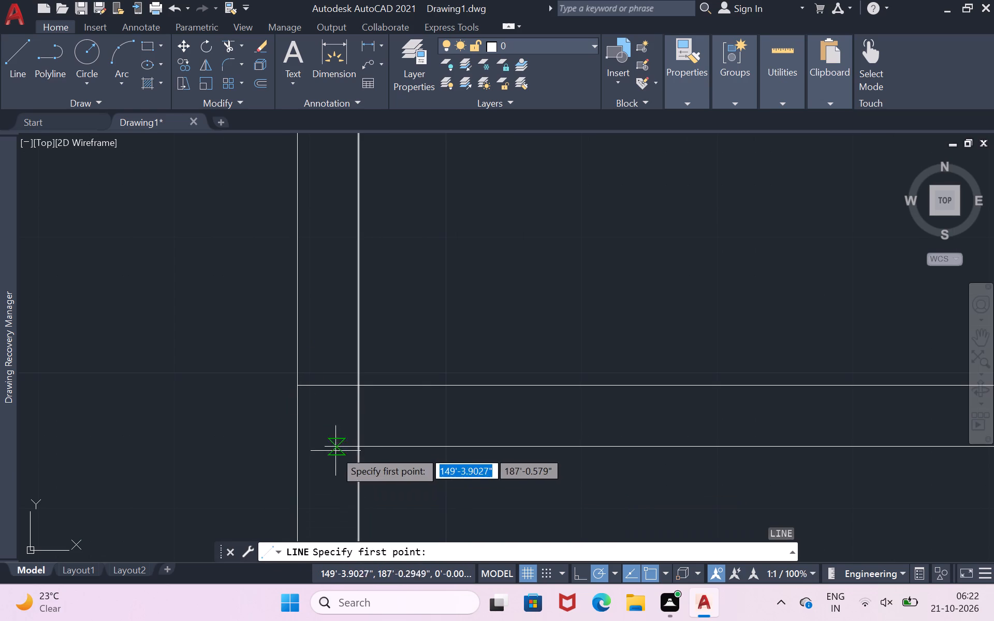
left_click(324, 447)
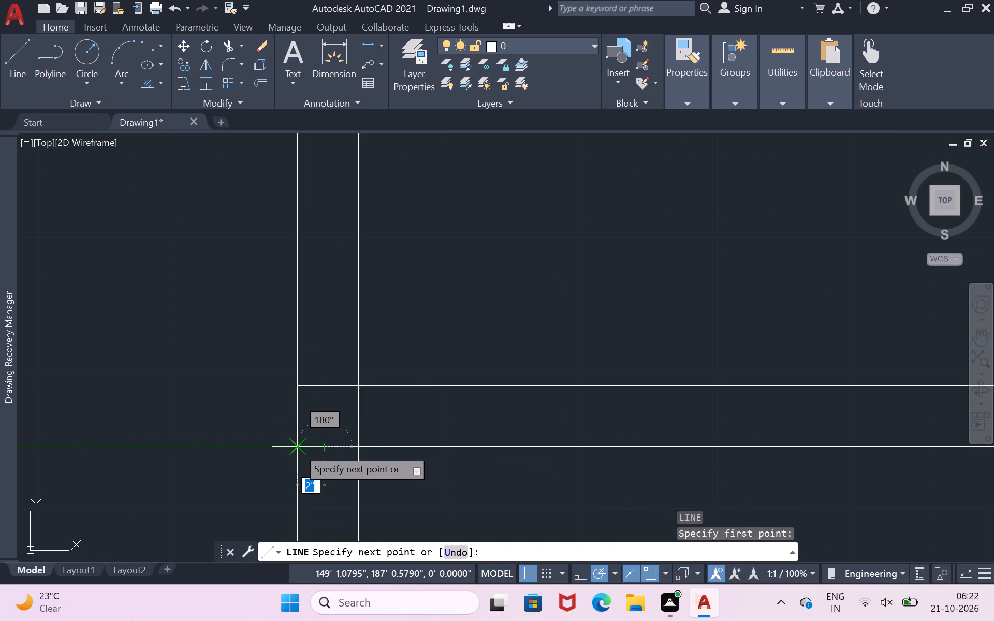
left_click(298, 448)
key("Return")
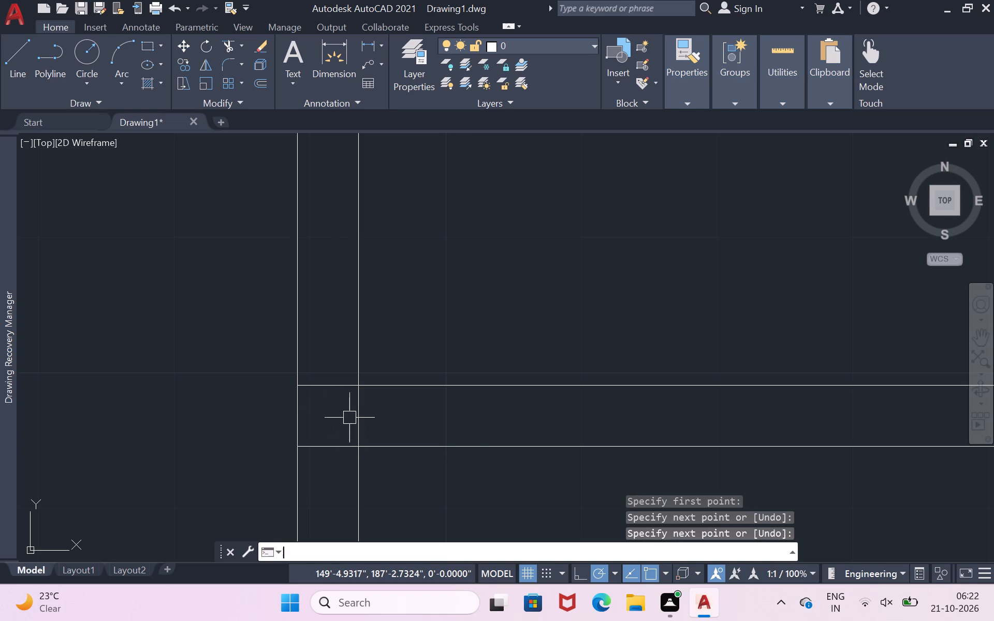
Draw a horizontal jamb line across the thin vertical wall, about 4" above the short partition's upper edge.
scroll(475, 292, "down", 5)
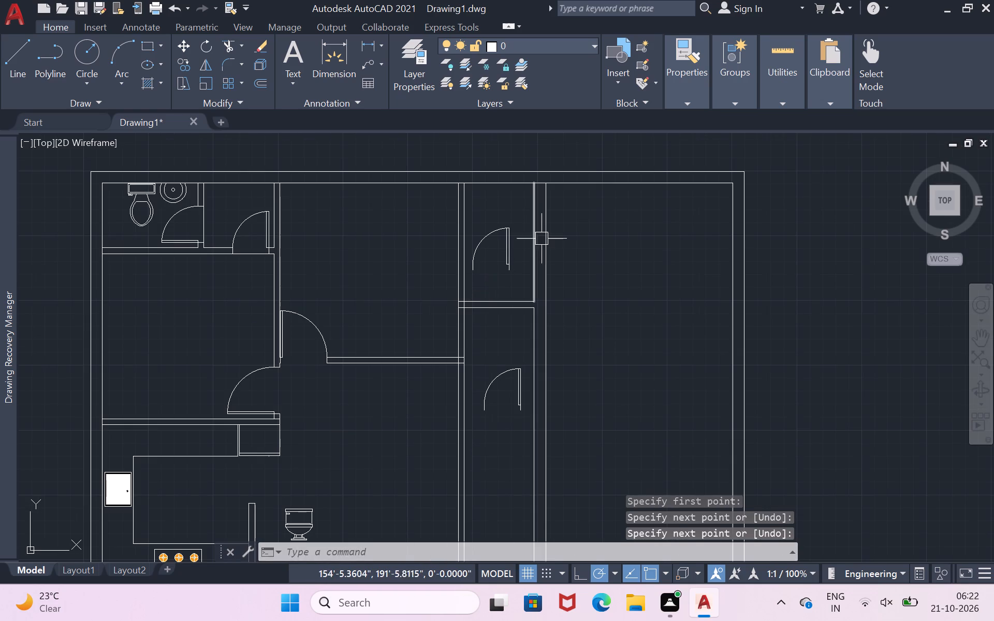
scroll(510, 258, "up", 3)
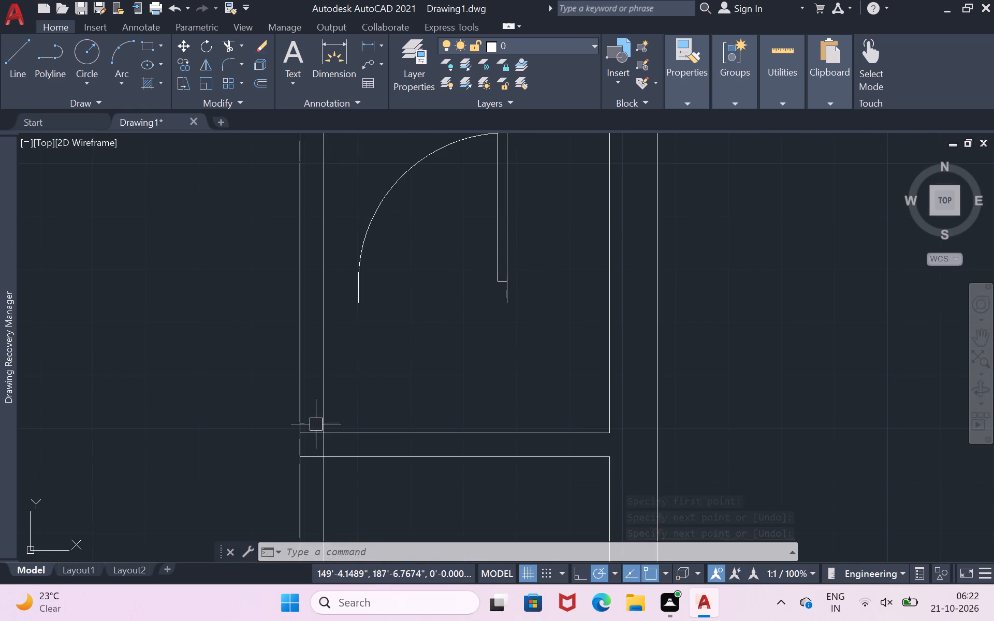
scroll(311, 437, "up", 2)
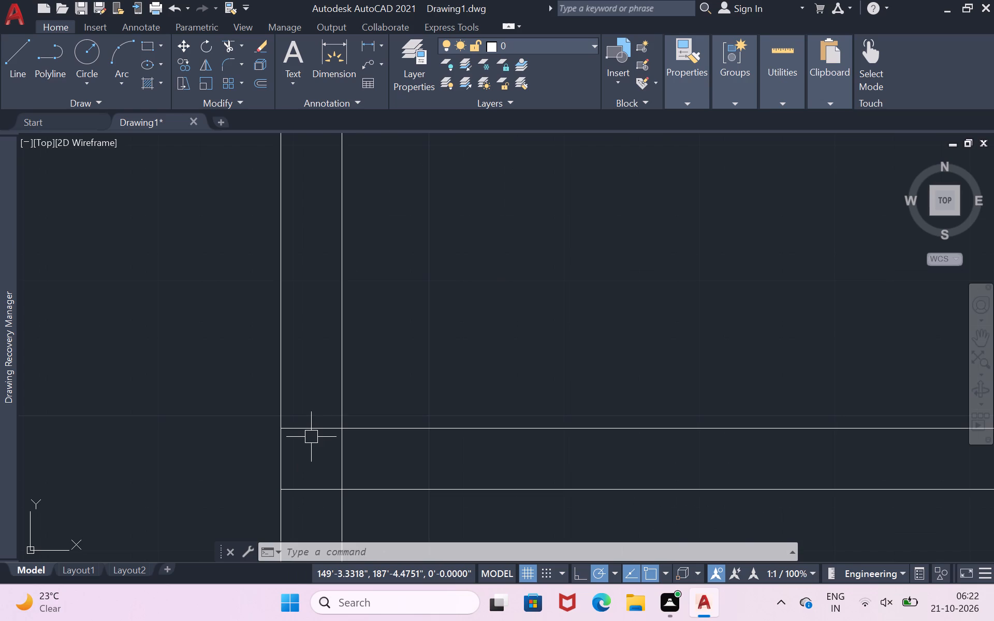
key("l")
key("Return")
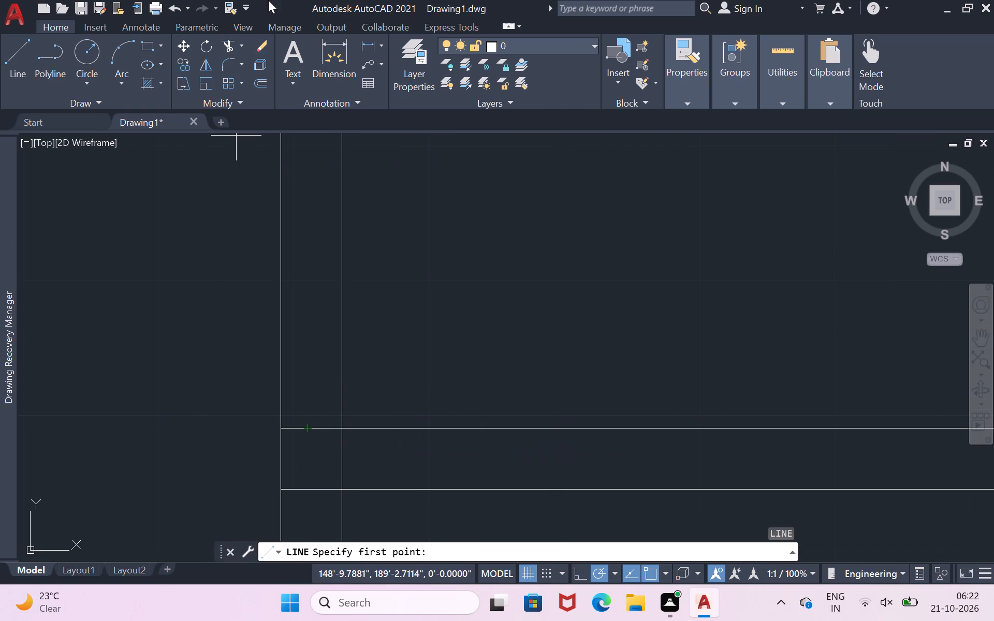
left_click(343, 376)
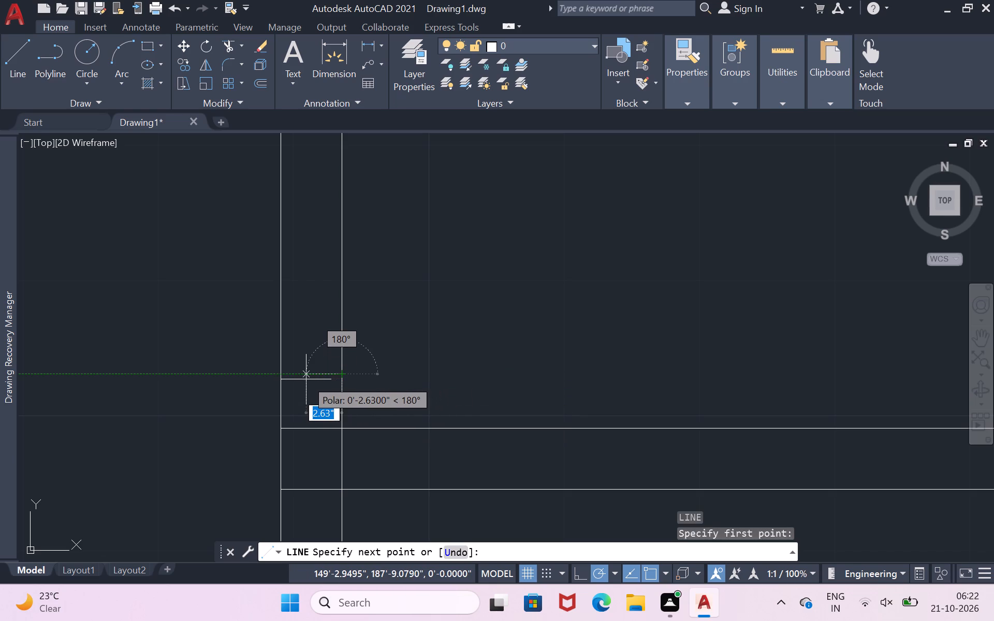
left_click(281, 373)
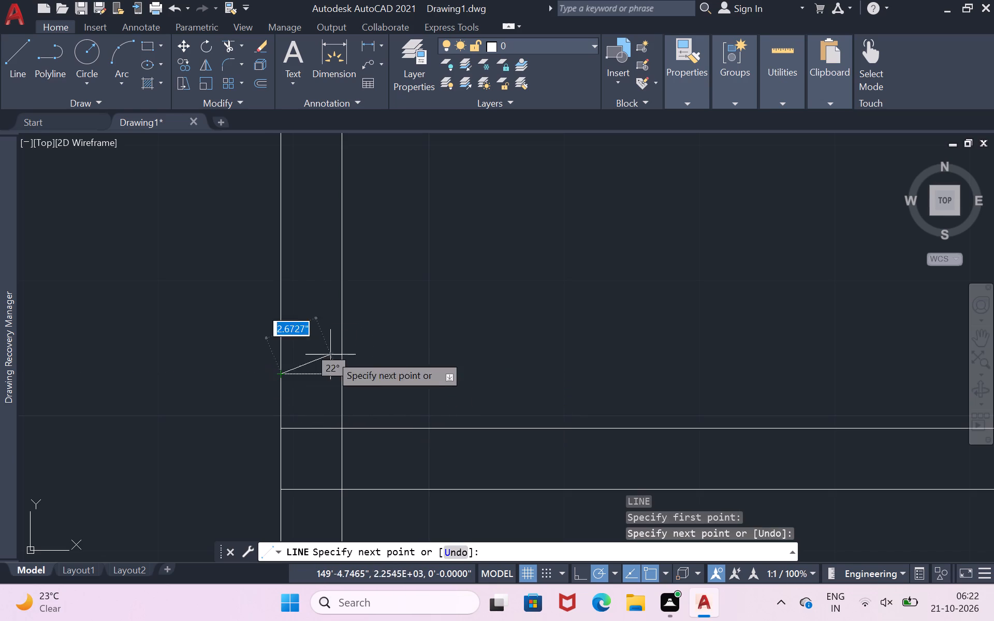
key("Return")
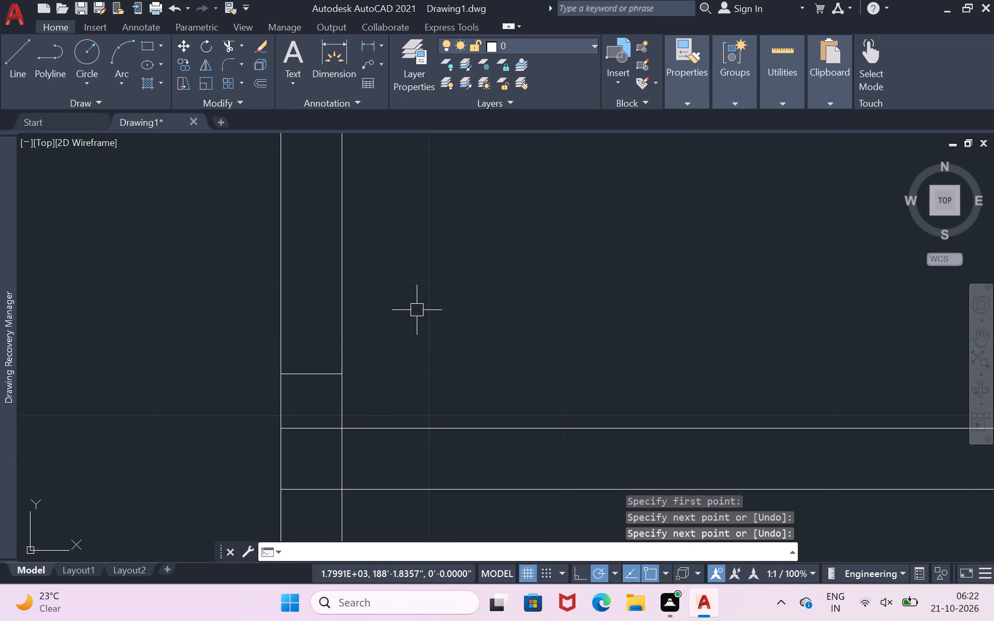
Trim the partition stubs and the wall line segment between them where the short partition meets the thin vertical wall.
scroll(423, 303, "down", 2)
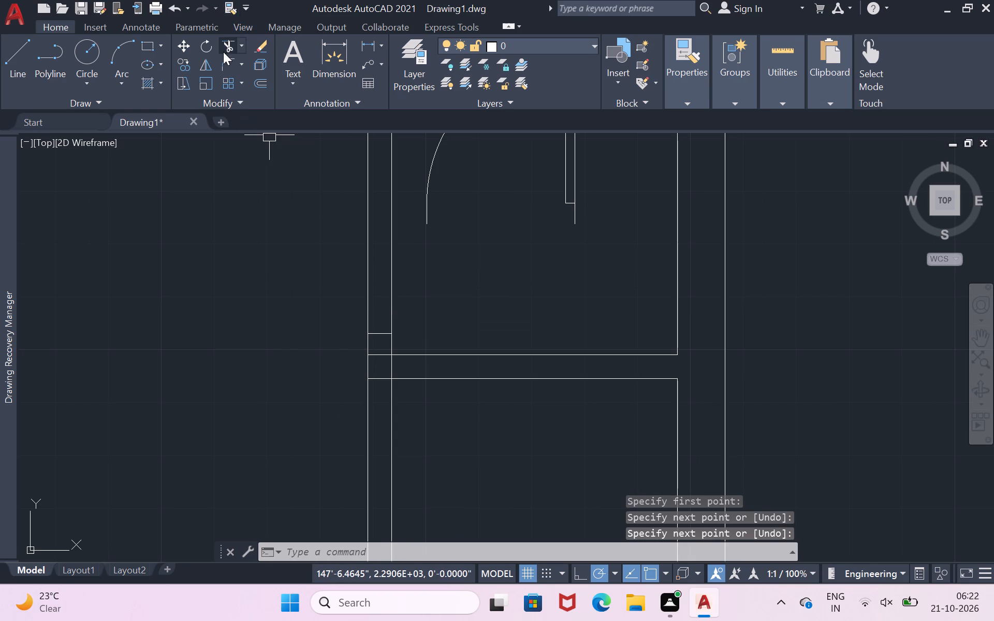
left_click(228, 43)
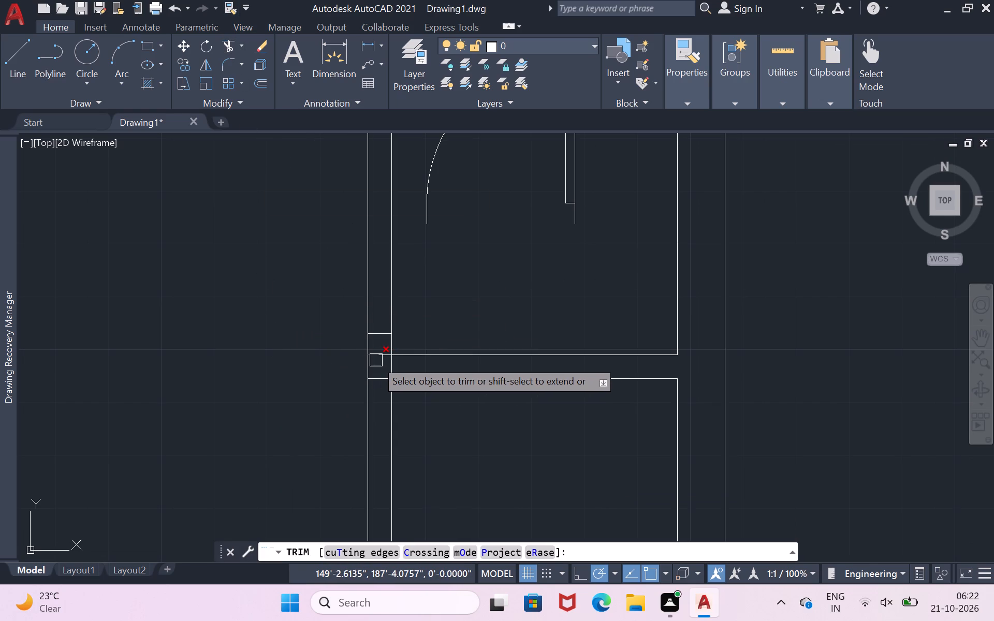
left_click(379, 358)
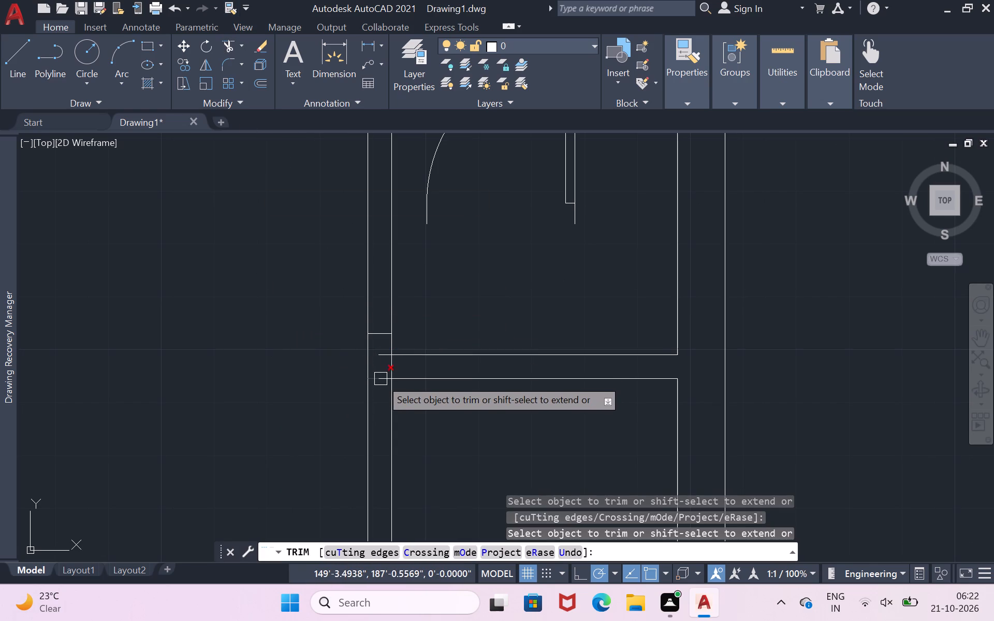
left_click(381, 358)
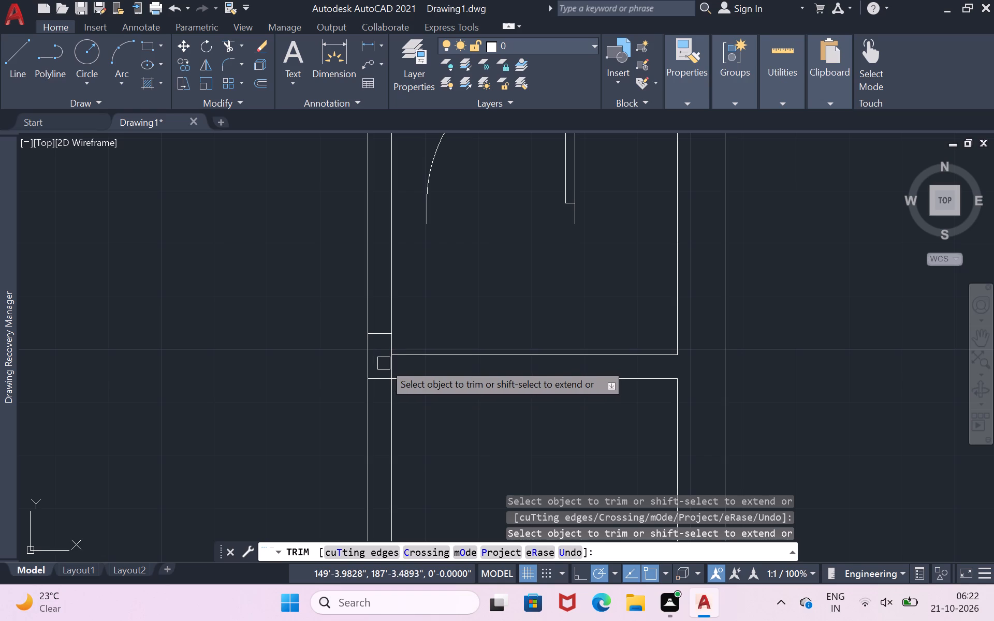
left_click(387, 365)
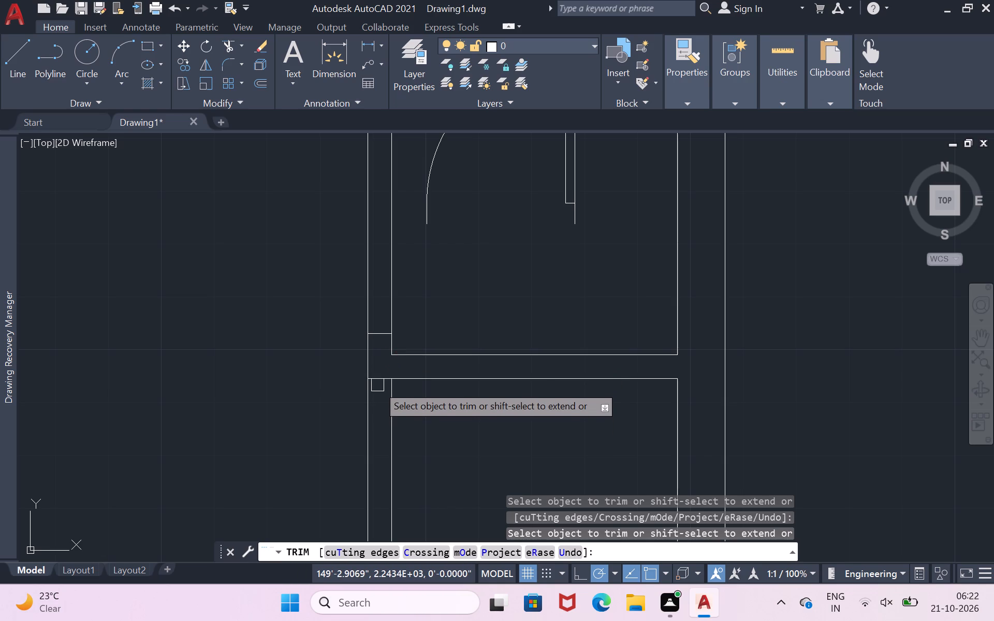
left_click(377, 378)
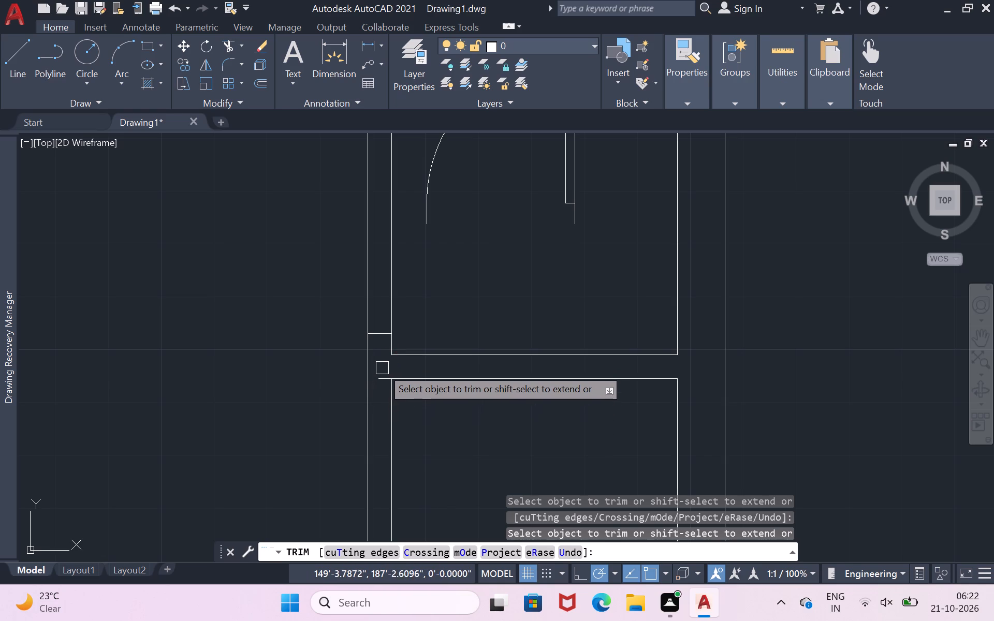
left_click(383, 380)
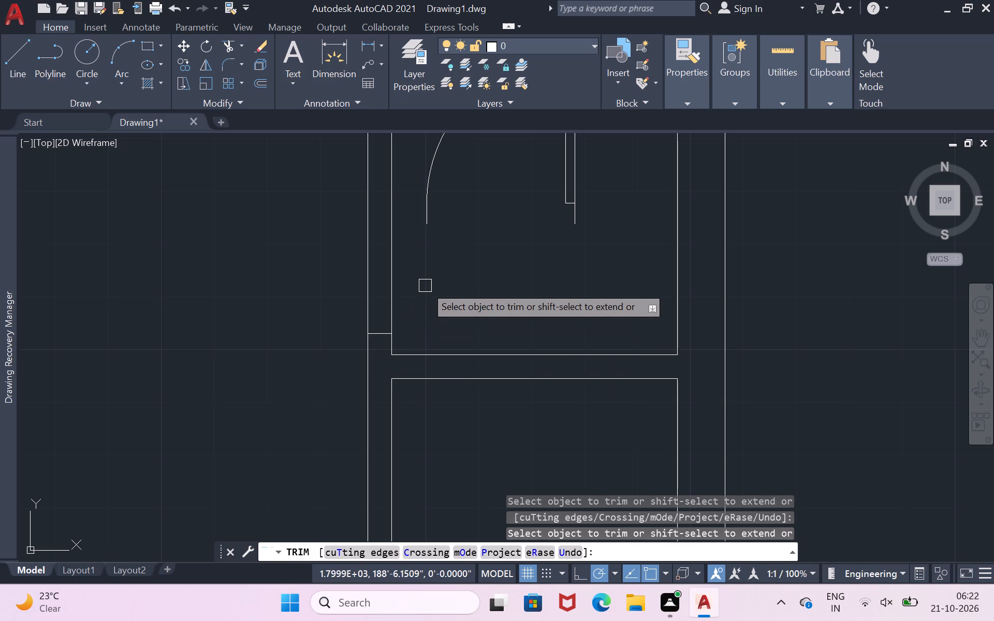
key("Return")
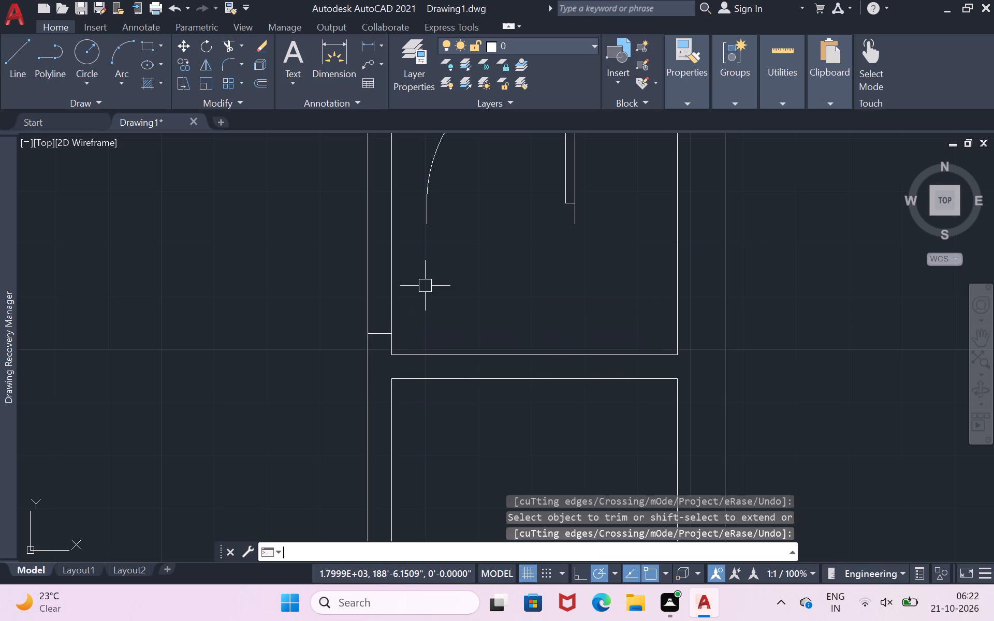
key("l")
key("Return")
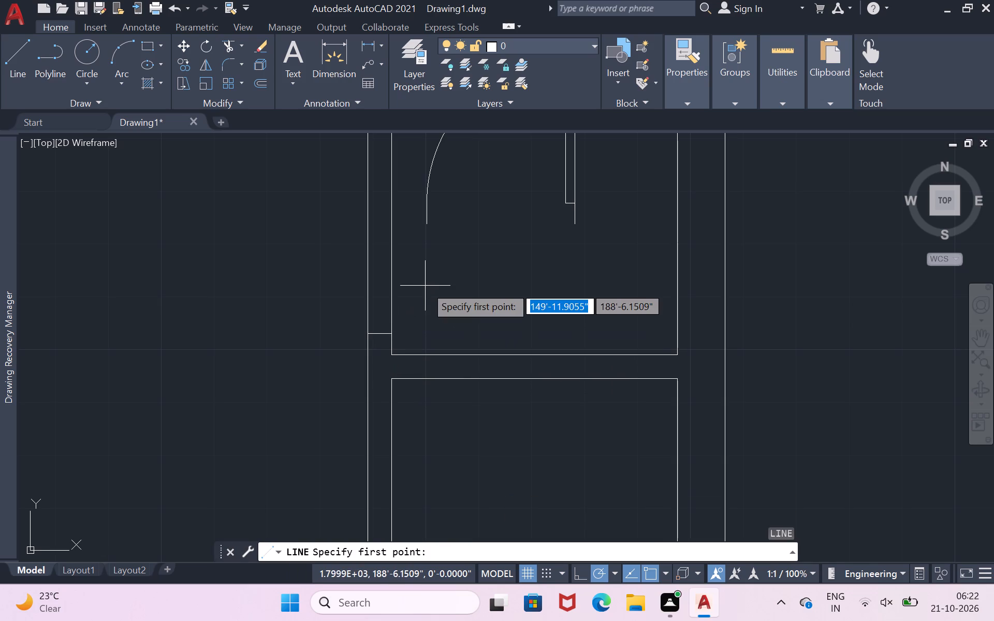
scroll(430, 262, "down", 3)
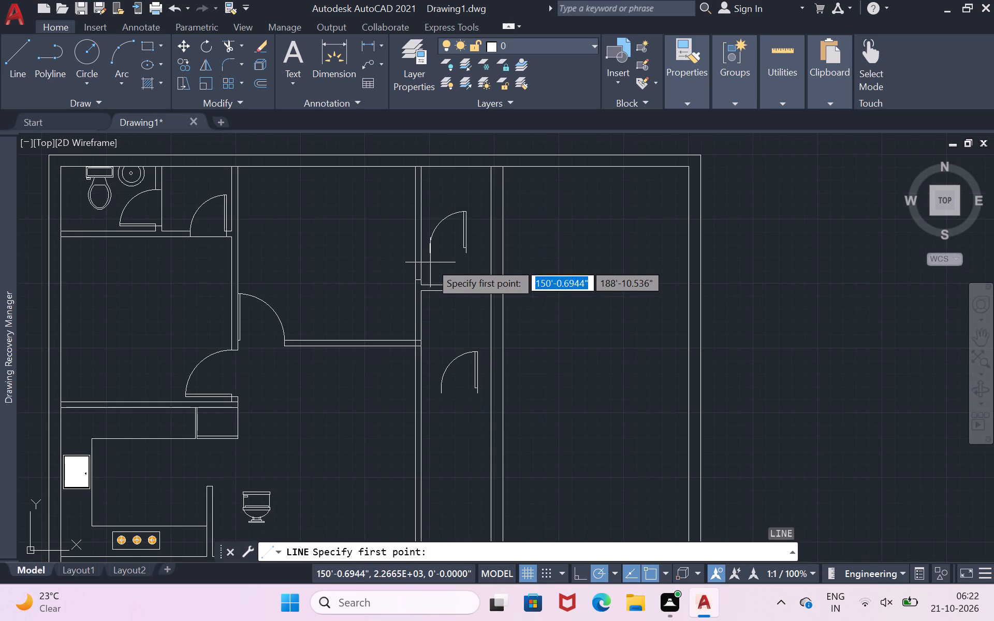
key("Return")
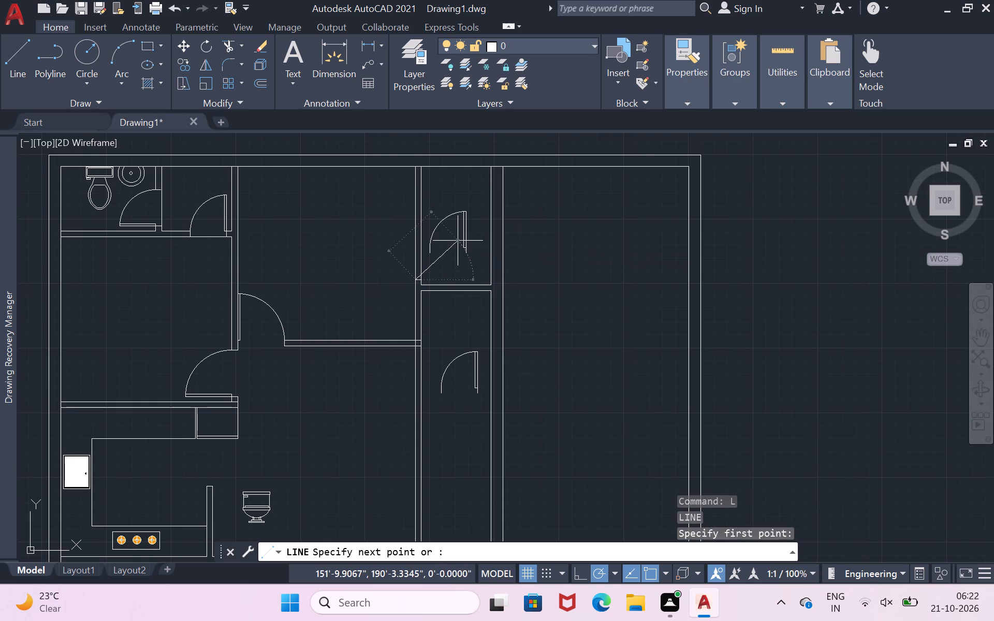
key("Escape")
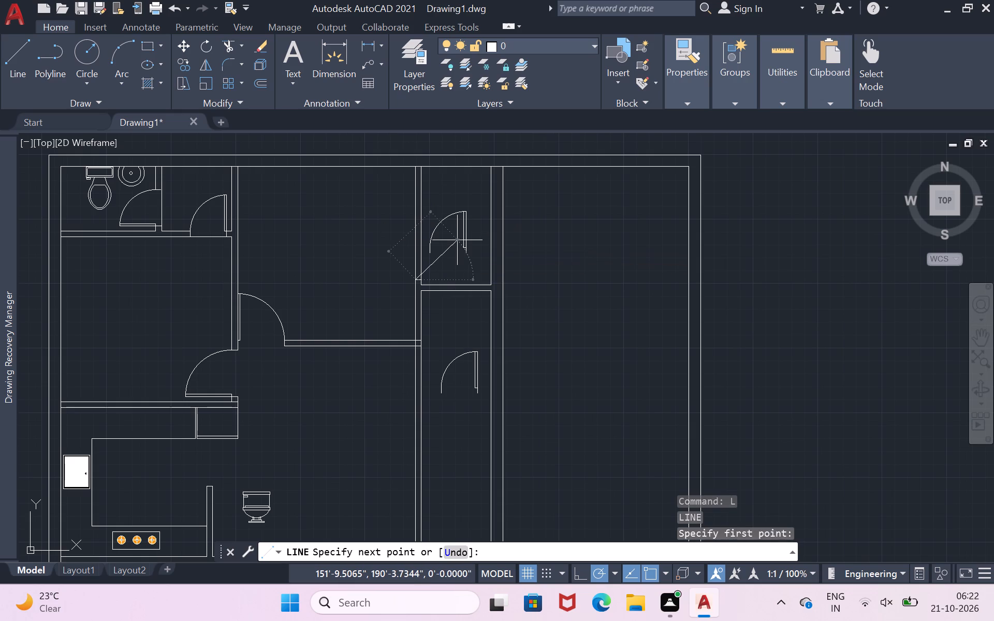
Rotate the loose door above the short partition a quarter turn clockwise so its leaf lies horizontal.
left_click(465, 227)
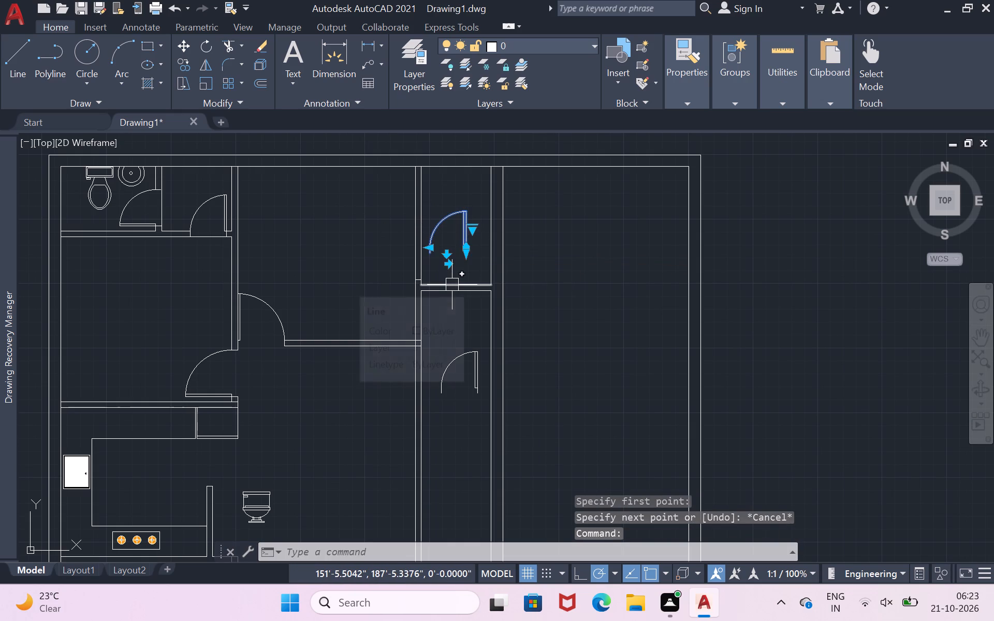
type("ro")
key("Return")
left_click(454, 282)
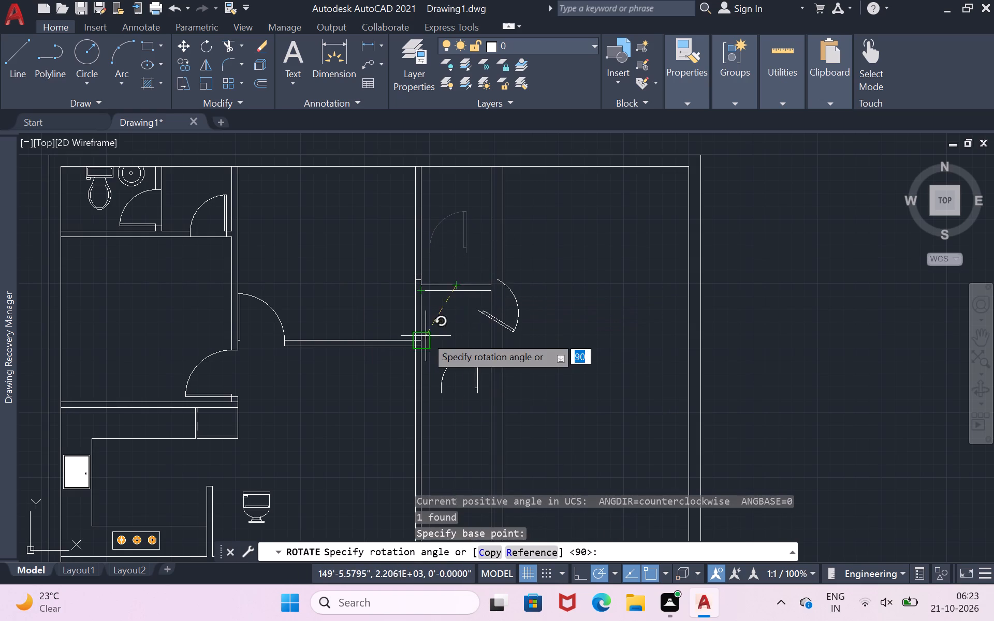
left_click(455, 317)
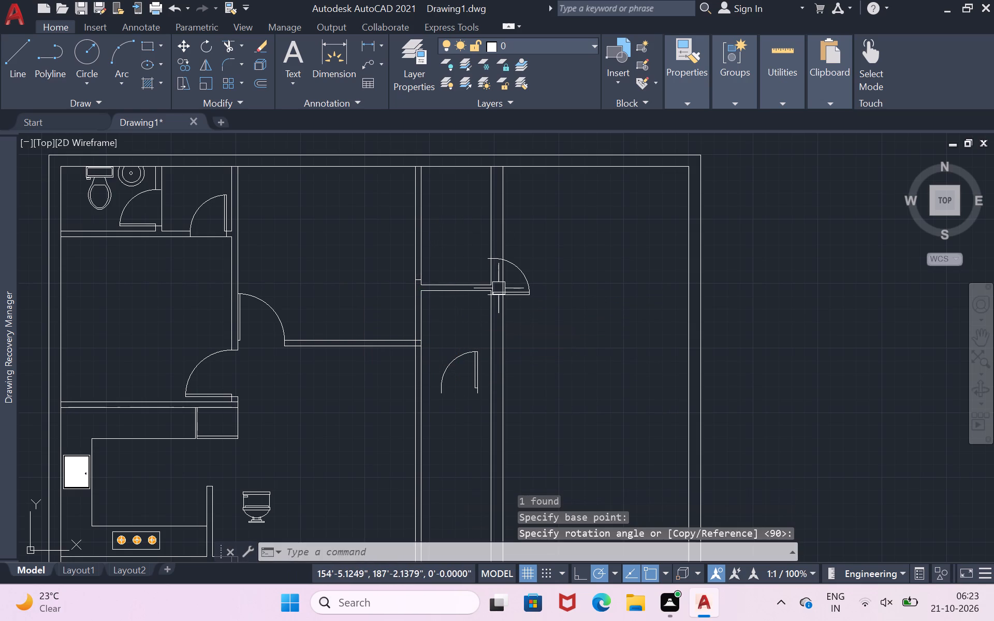
Move the rotated door onto the thin vertical wall, aligning its leaf's lower edge with the jamb line above the short partition.
left_click(502, 297)
key("m")
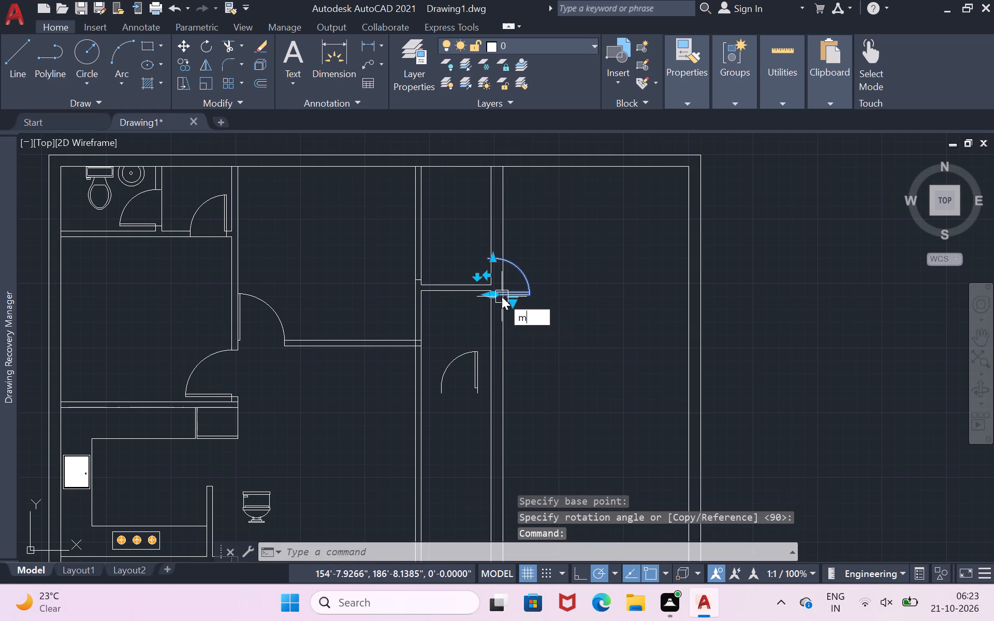
key("Return")
left_click(502, 297)
scroll(436, 275, "up", 2)
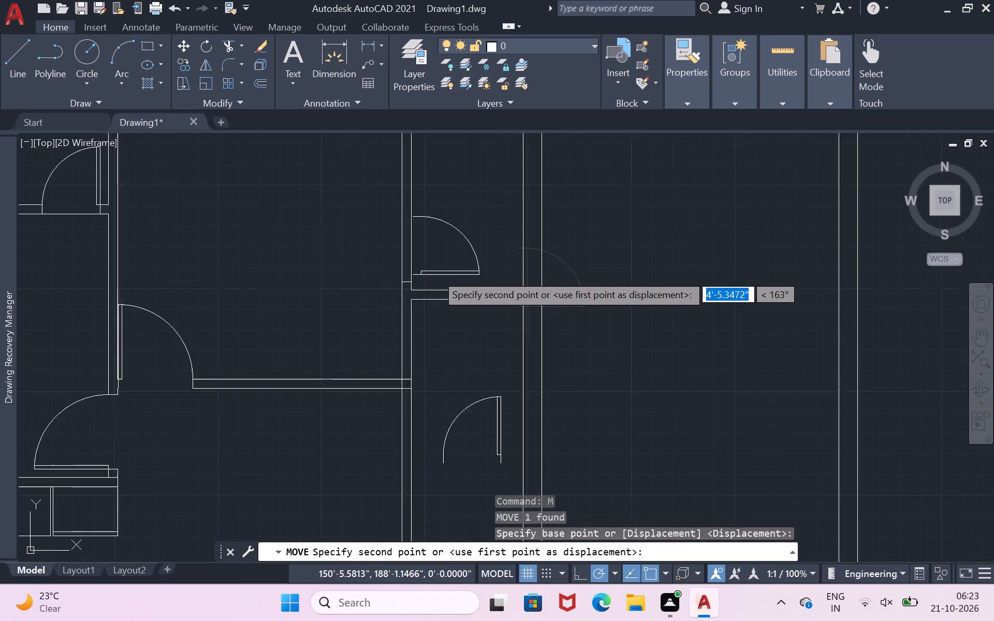
scroll(436, 274, "up", 3)
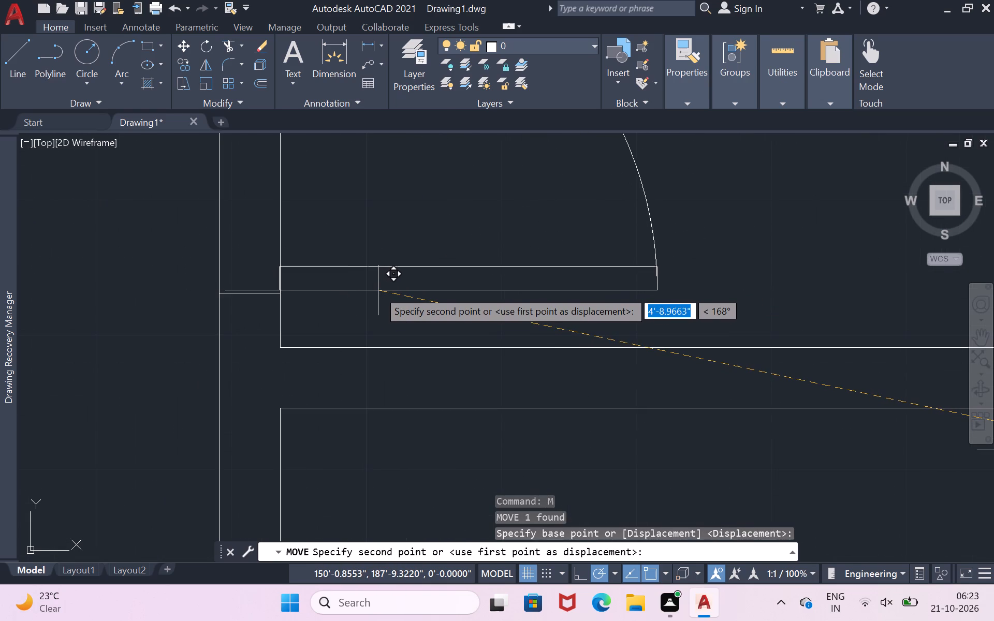
scroll(378, 290, "up", 4)
scroll(378, 290, "down", 2)
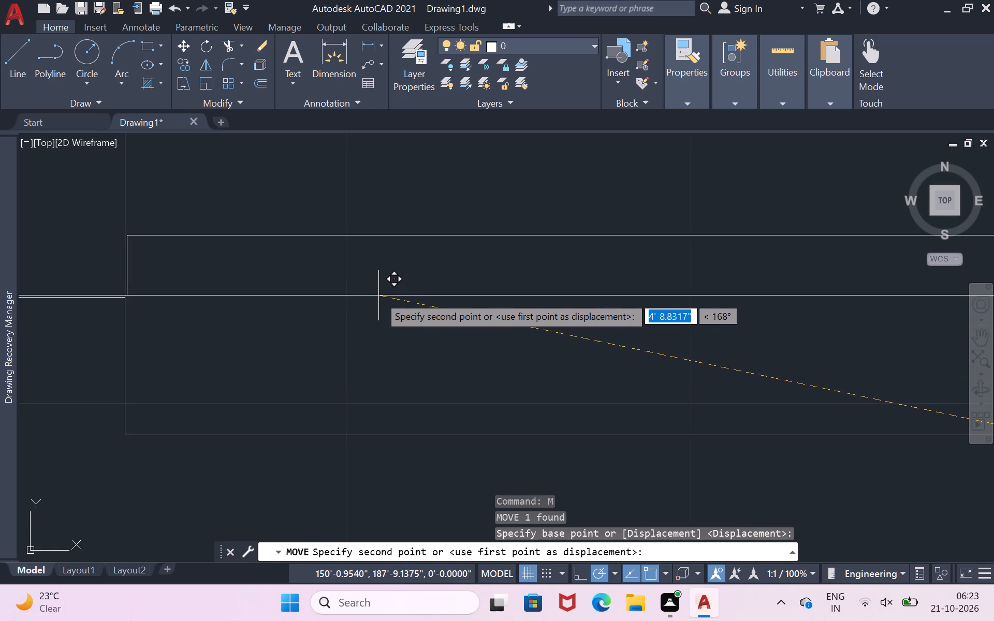
left_click(376, 297)
Draw a line about 0.48" long from the door's lower frame end west to the thin wall's outer line.
scroll(376, 297, "down", 1)
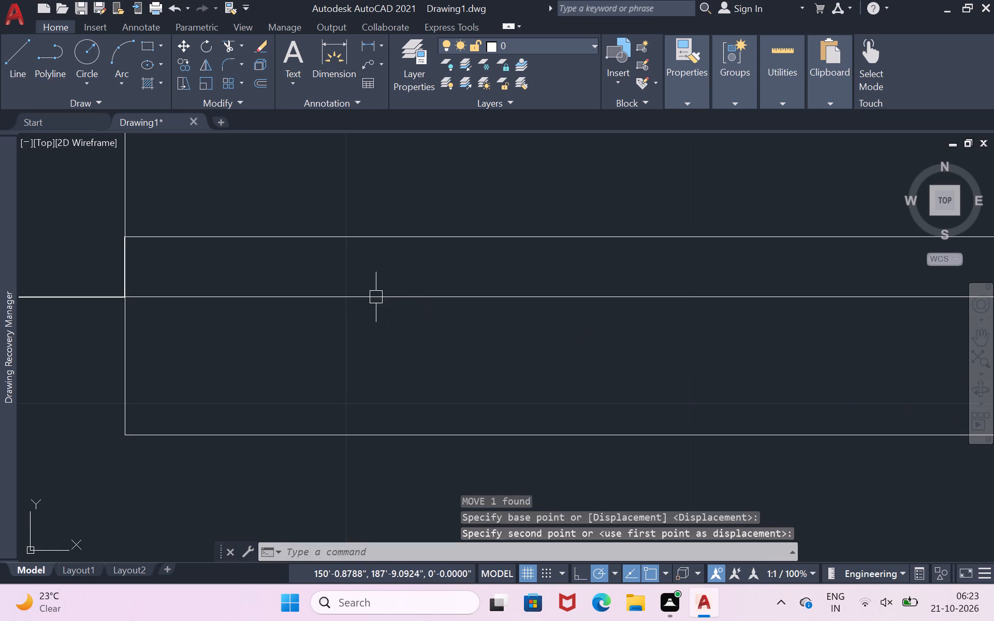
scroll(376, 297, "down", 5)
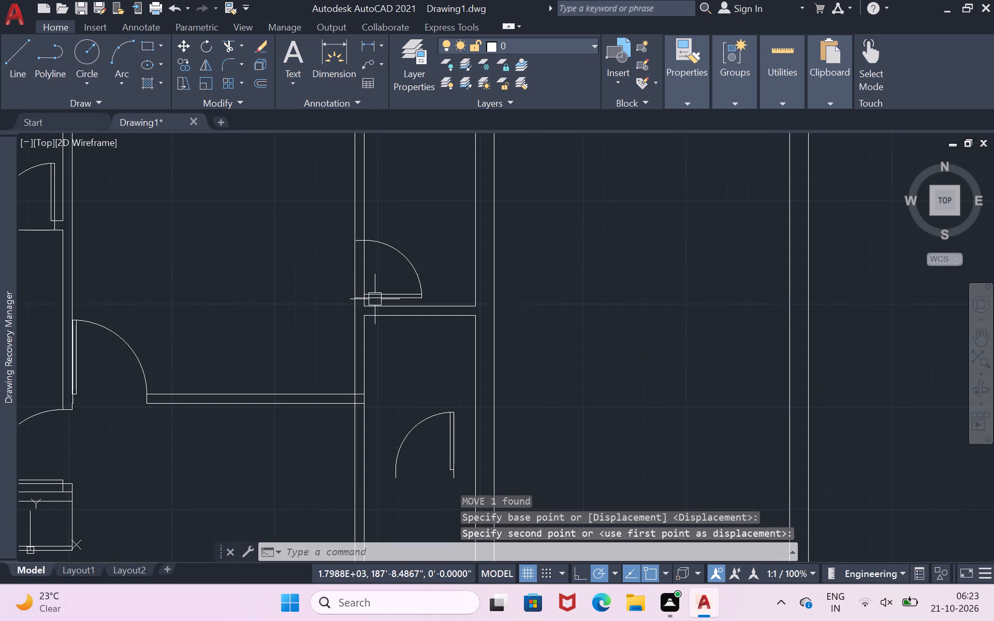
scroll(357, 298, "up", 7)
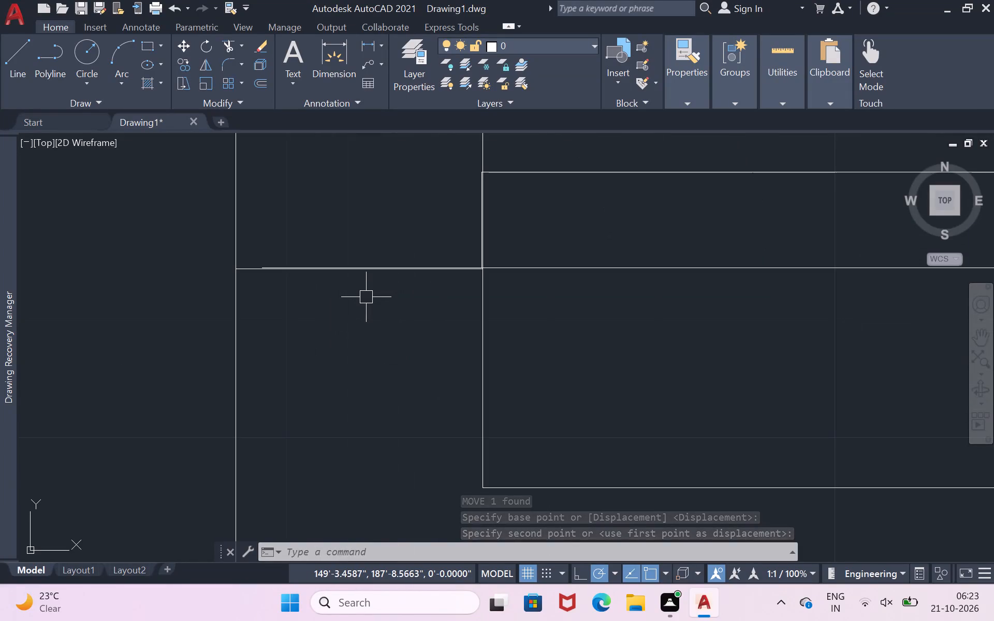
scroll(283, 293, "up", 2)
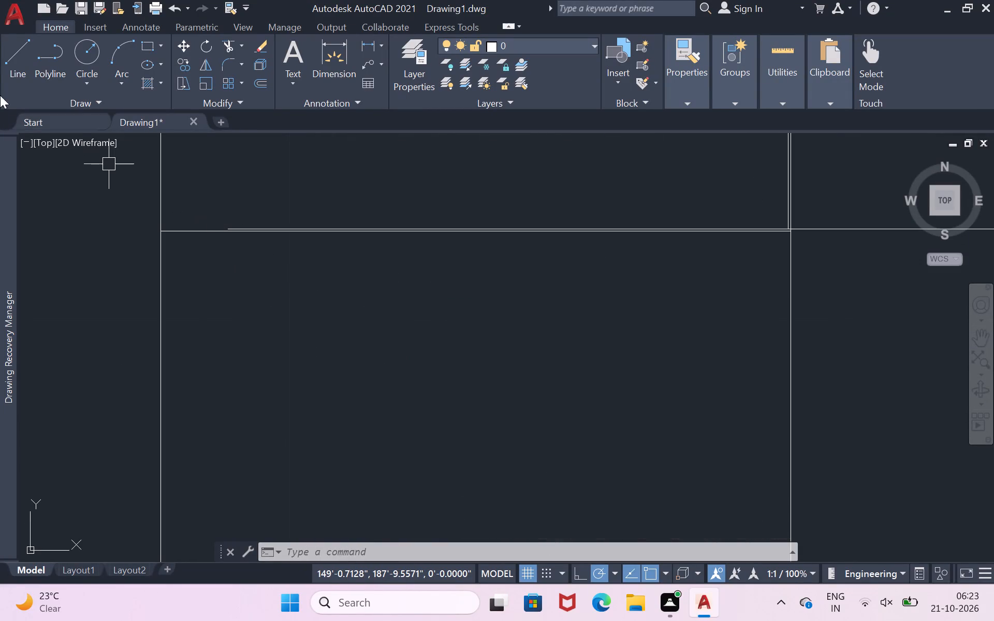
left_click(11, 52)
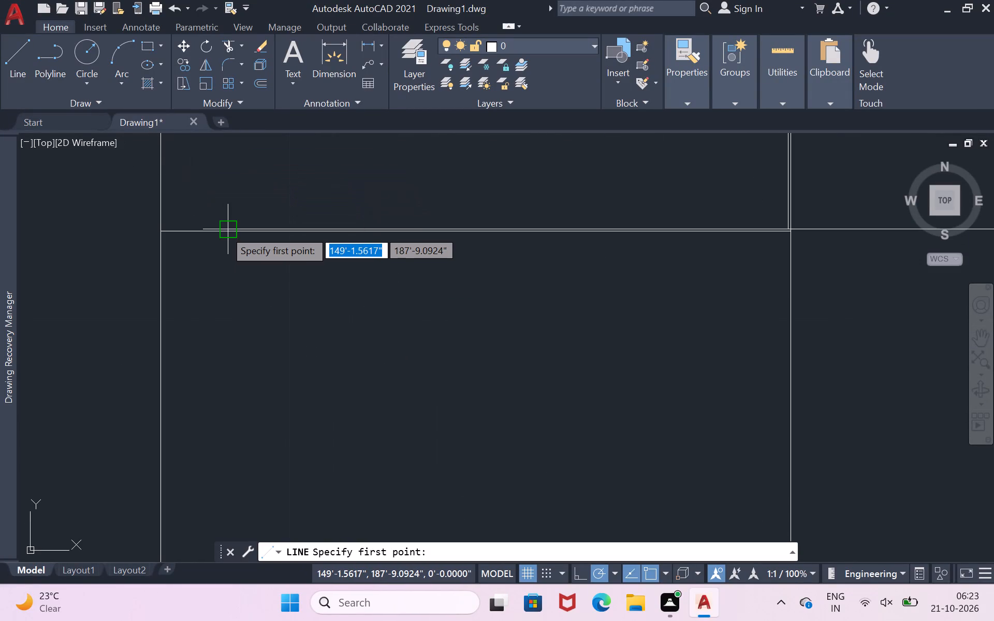
scroll(224, 230, "up", 3)
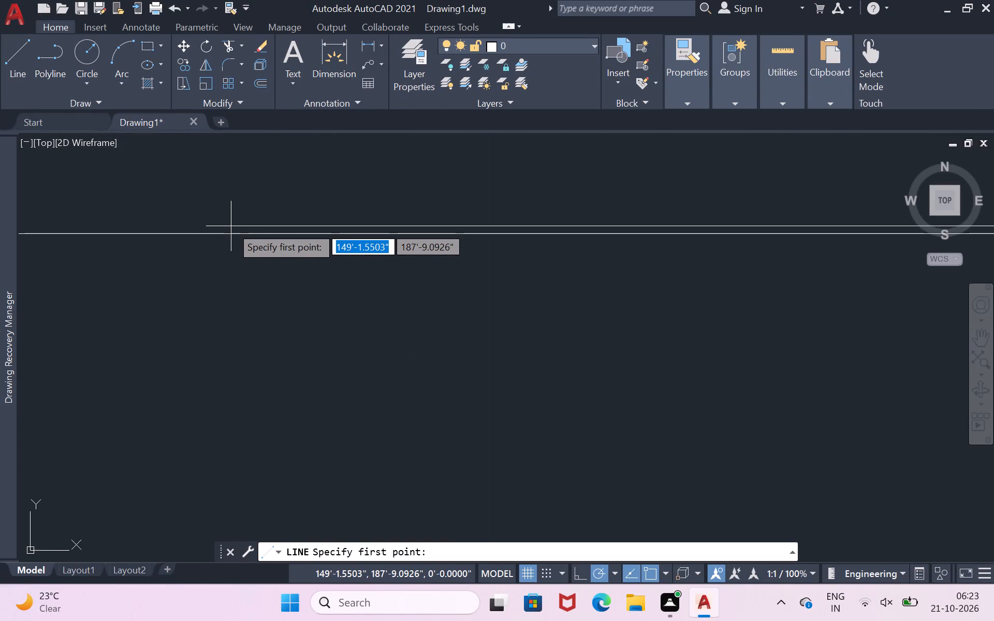
left_click(238, 227)
scroll(98, 241, "down", 2)
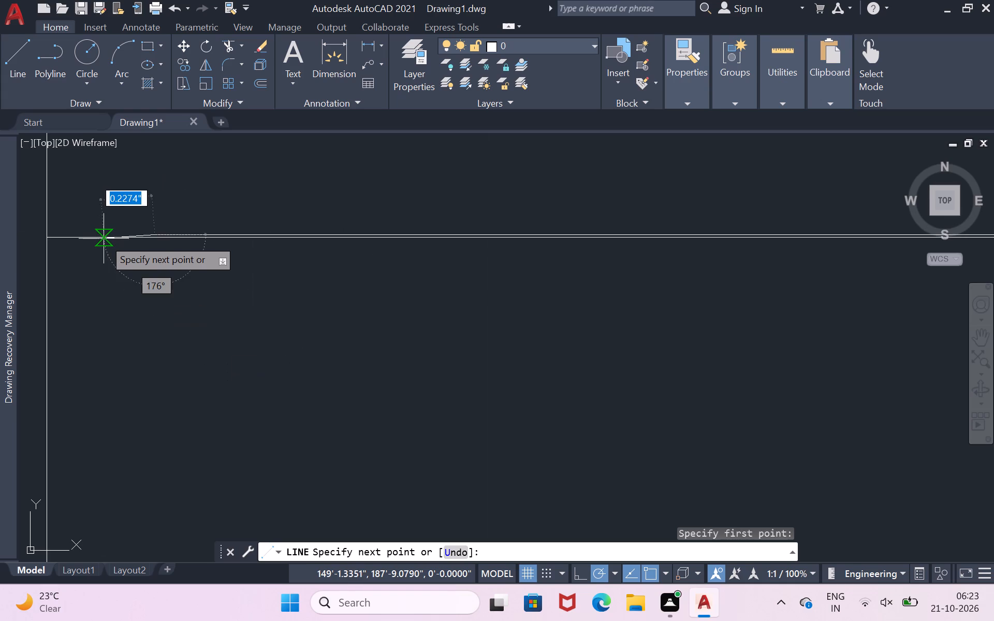
scroll(104, 239, "down", 1)
scroll(57, 242, "up", 4)
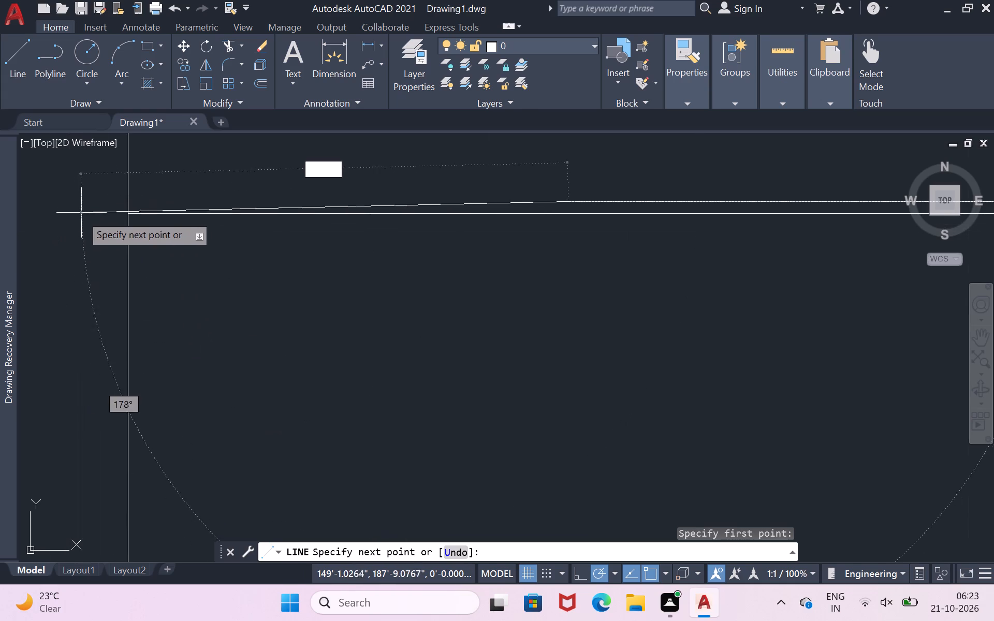
left_click(128, 209)
key("Return")
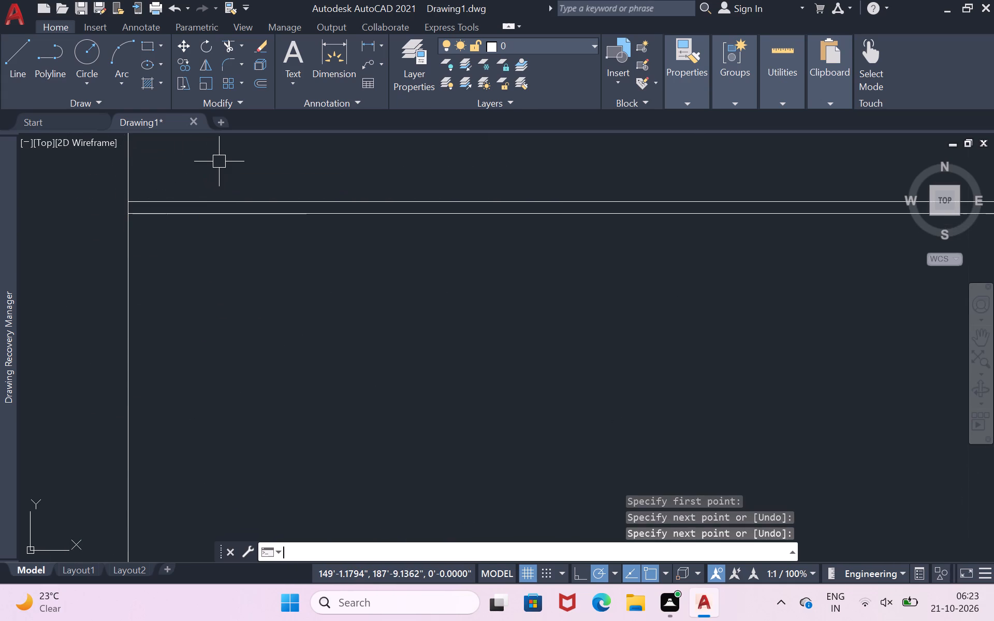
Draw a line about 0.48" long from the west end of the door swing's top edge to the thin wall's outer line.
scroll(332, 180, "down", 8)
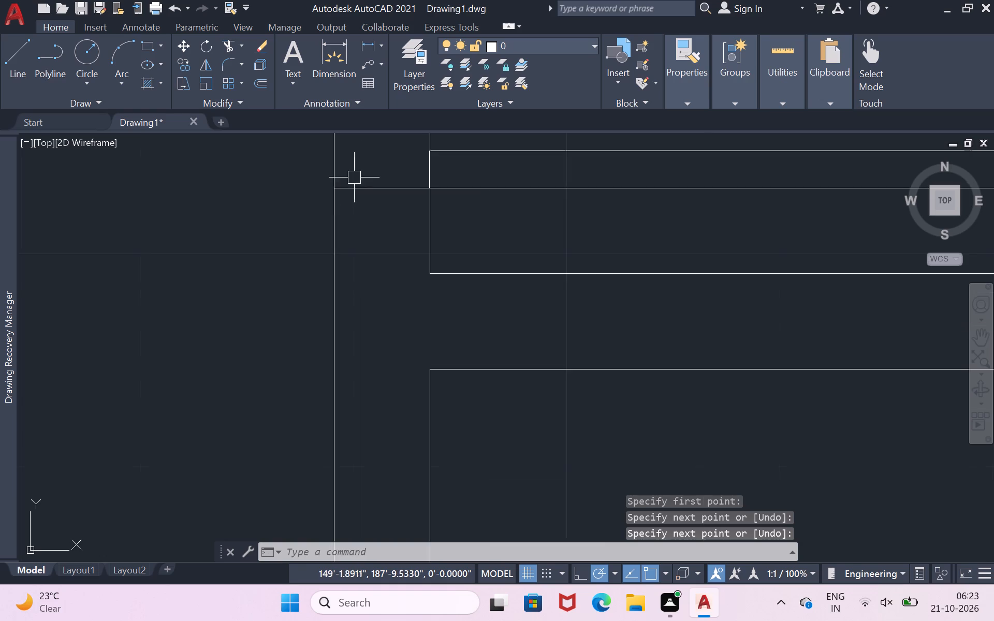
scroll(357, 179, "down", 6)
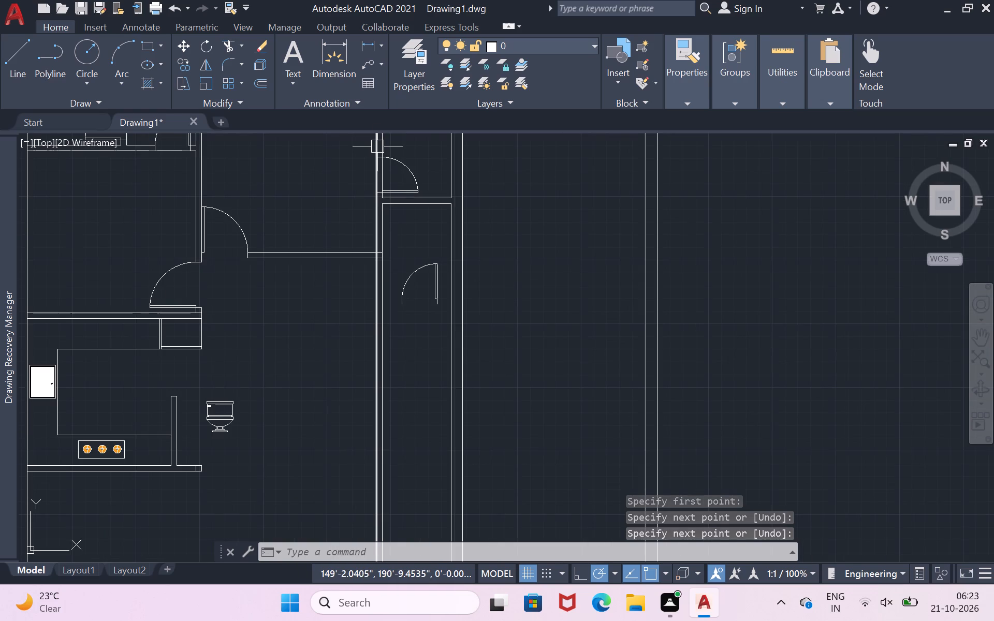
scroll(377, 146, "up", 6)
scroll(345, 351, "up", 3)
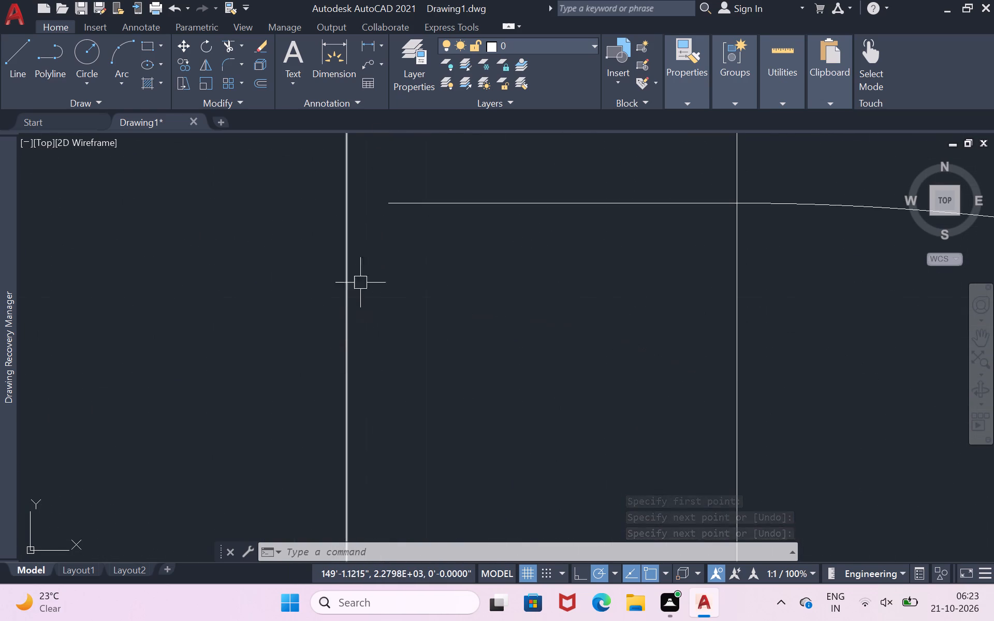
left_click(16, 64)
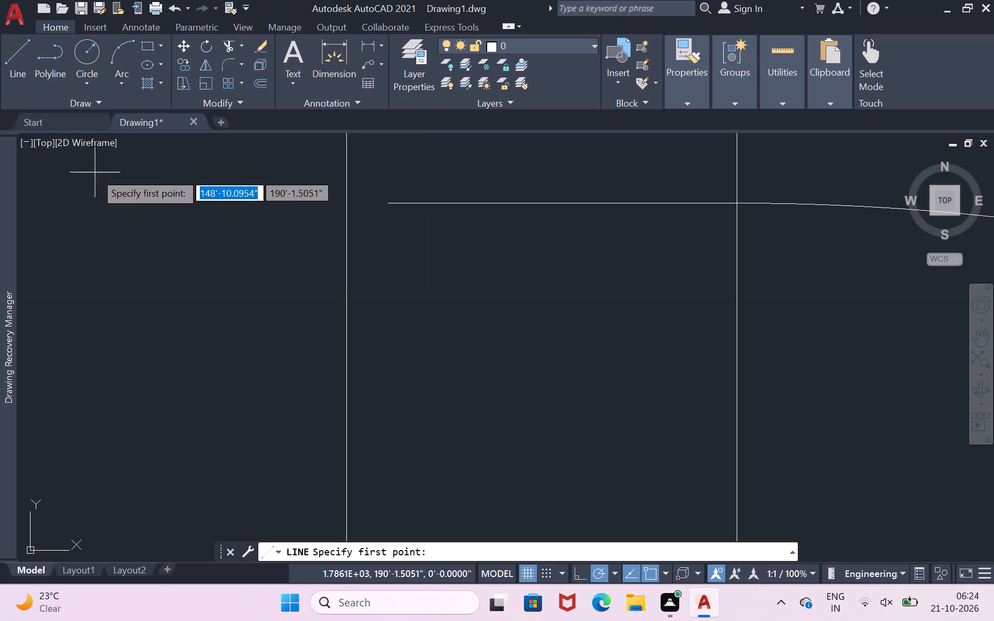
left_click(392, 201)
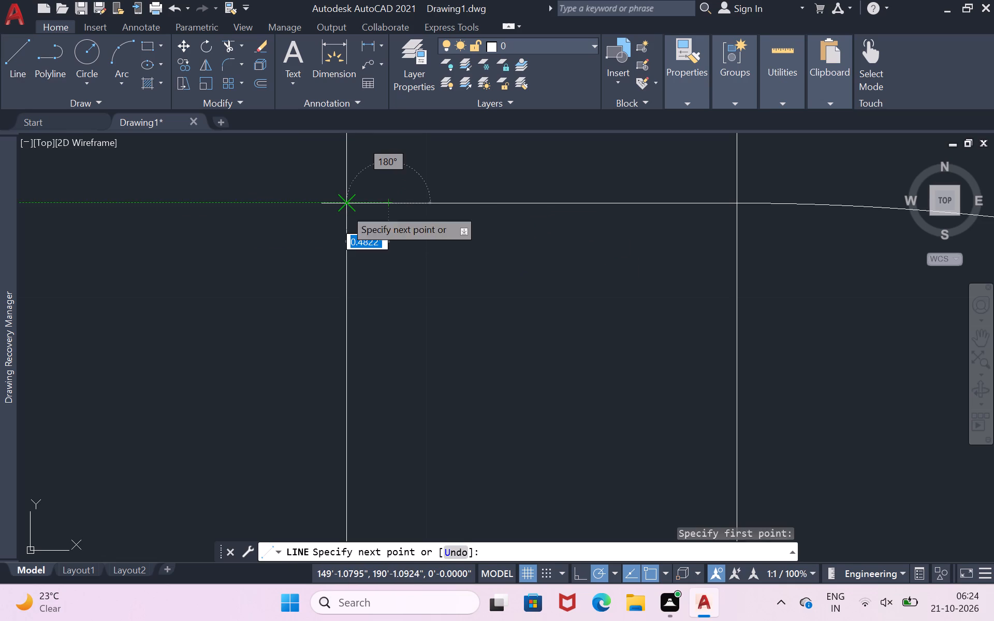
left_click(344, 209)
key("Return")
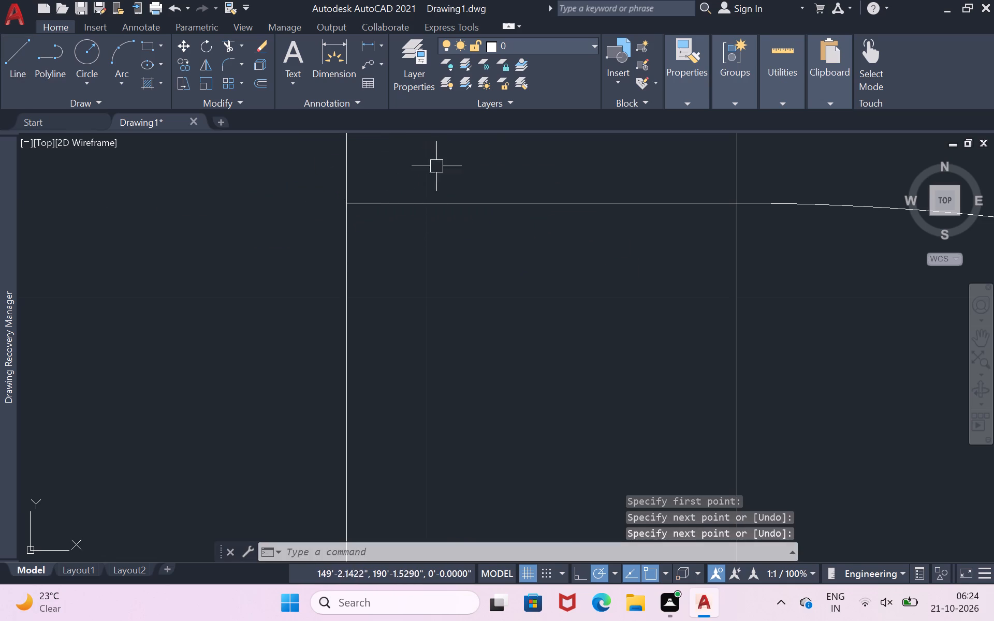
Trim both lines of the thin vertical wall between the two jambs to open the doorway.
scroll(462, 168, "down", 4)
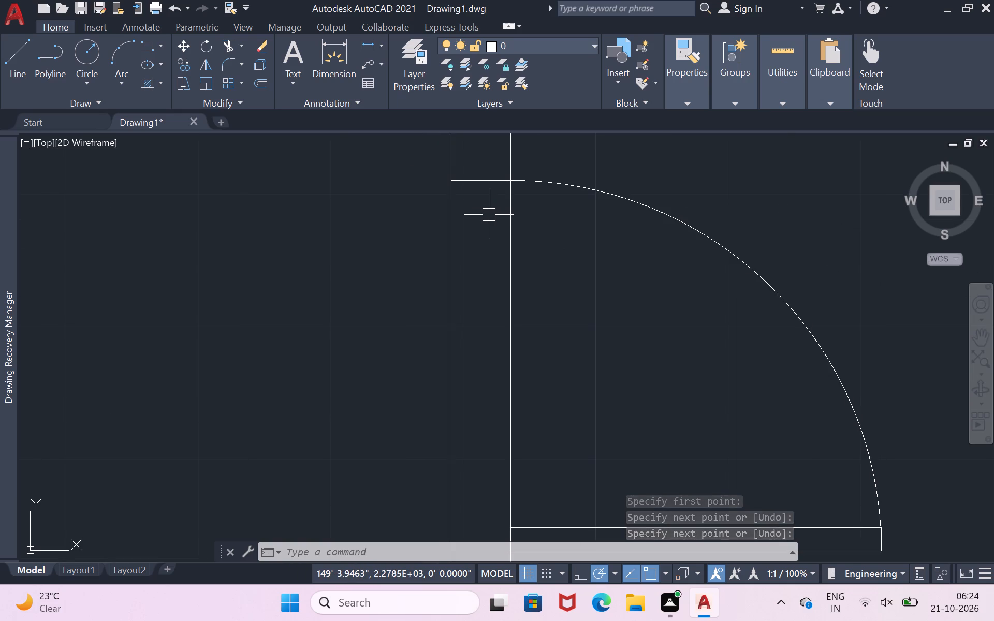
left_click(228, 40)
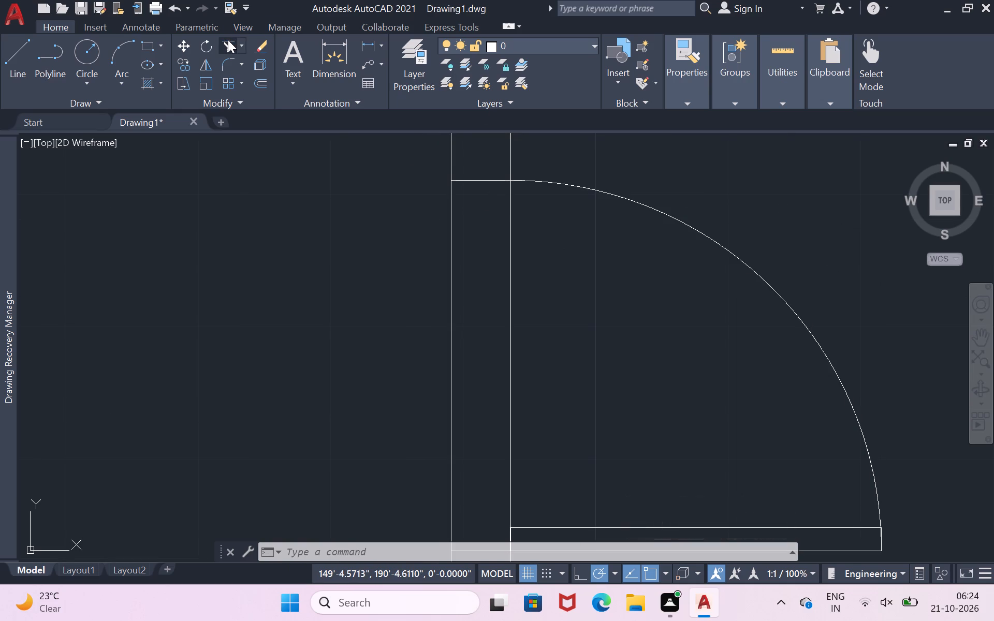
left_click(514, 257)
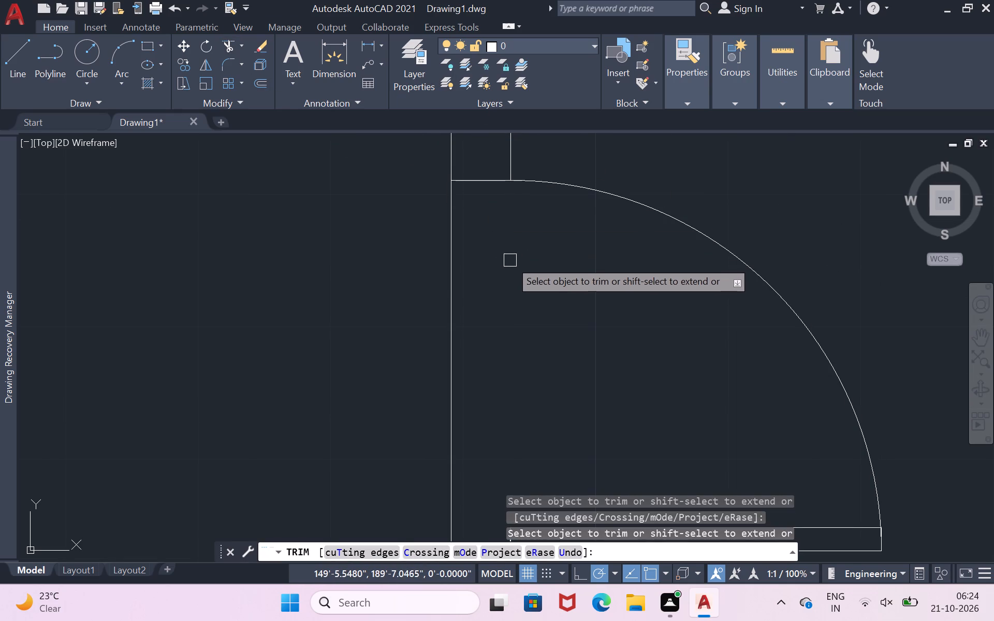
left_click(454, 286)
scroll(484, 259, "down", 4)
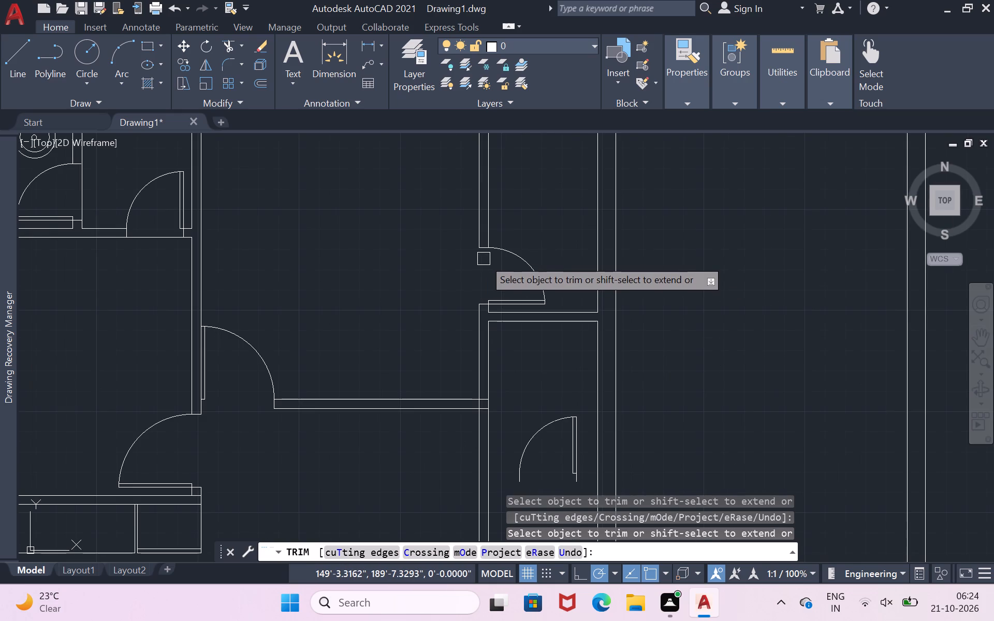
scroll(540, 233, "down", 1)
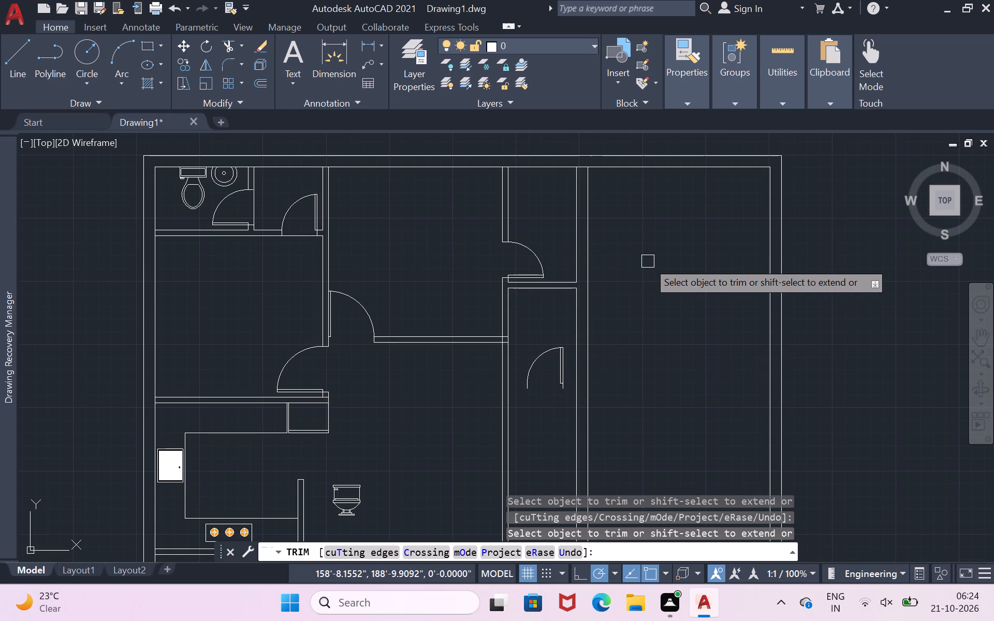
key("Return")
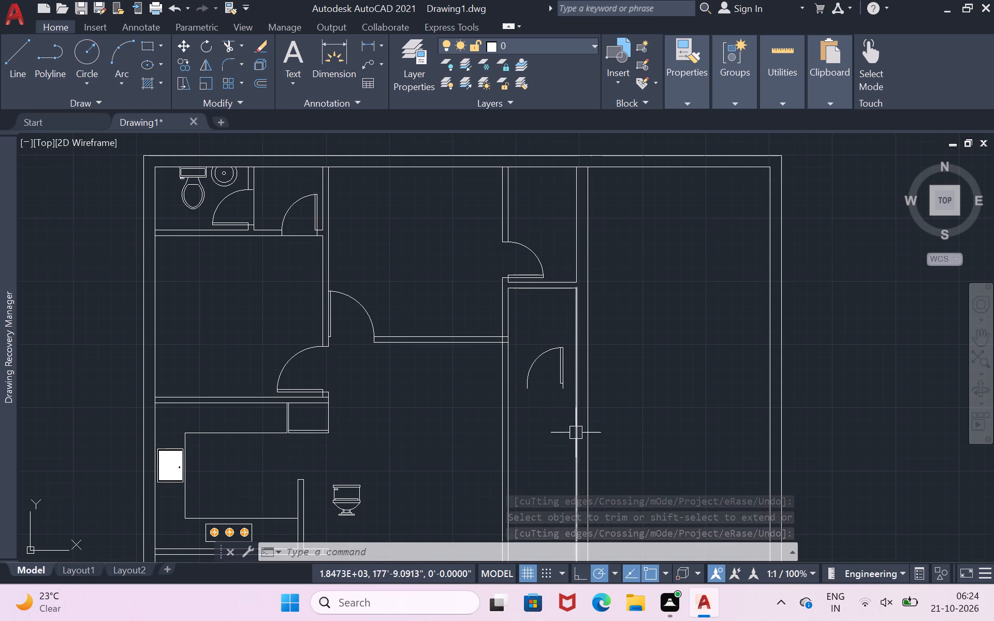
Offset the lower line of the short partition between the vertical walls 8'0" south.
scroll(577, 442, "up", 2)
scroll(574, 426, "down", 1)
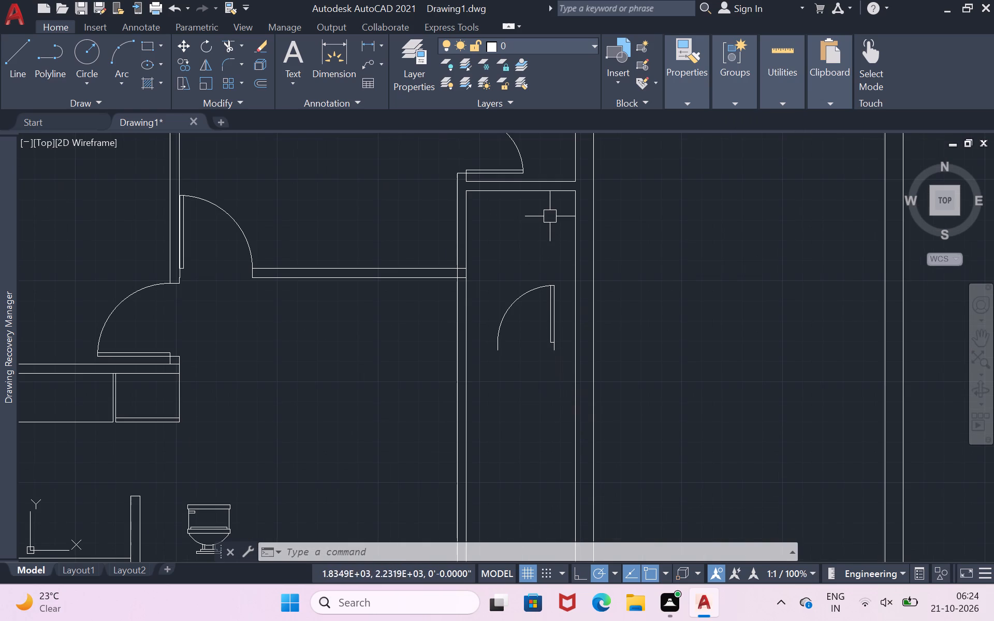
left_click(546, 193)
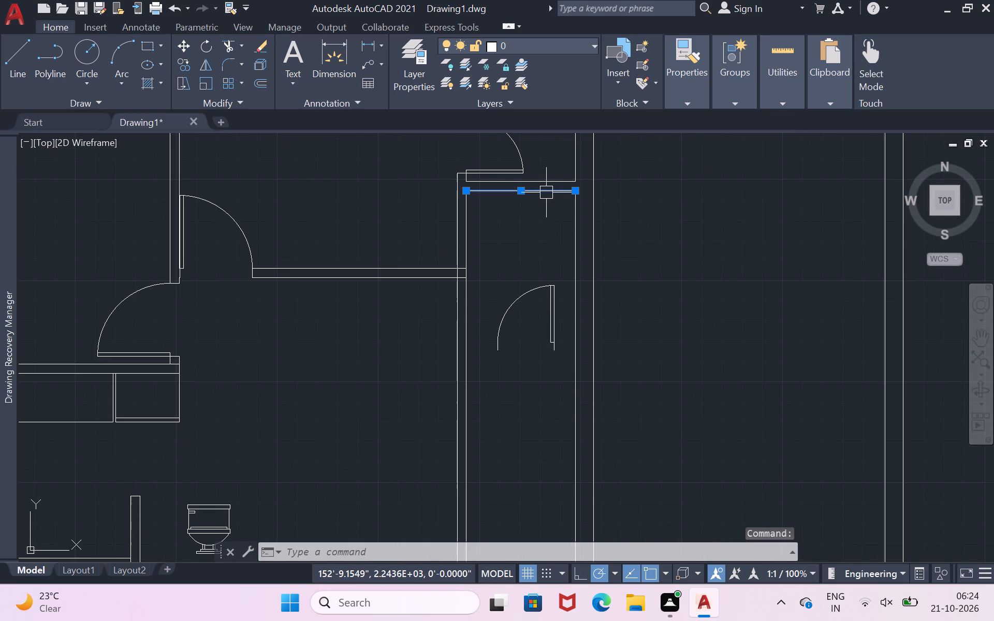
key("o")
key("Return")
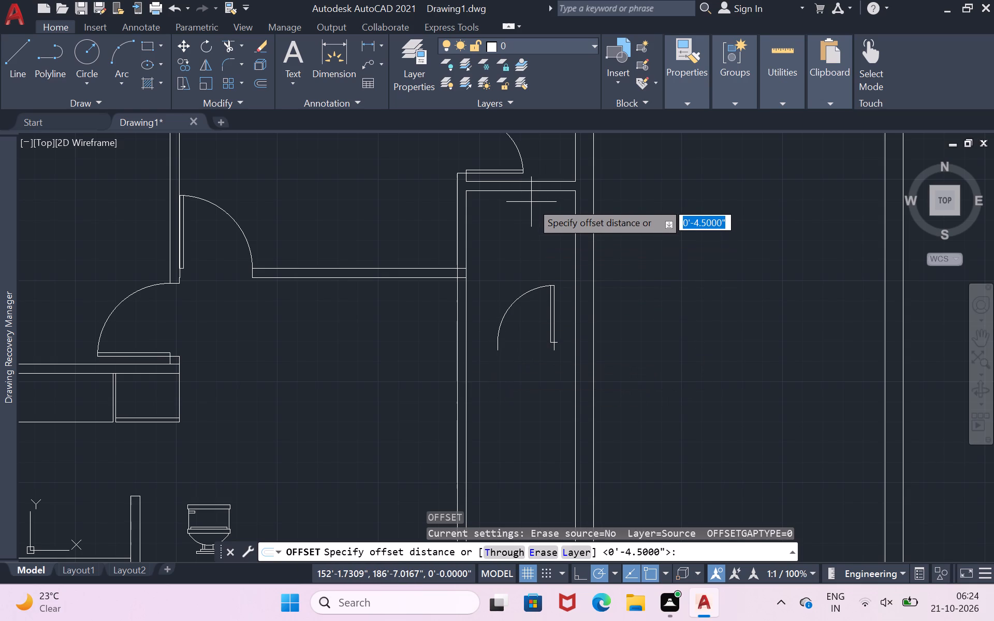
key("8")
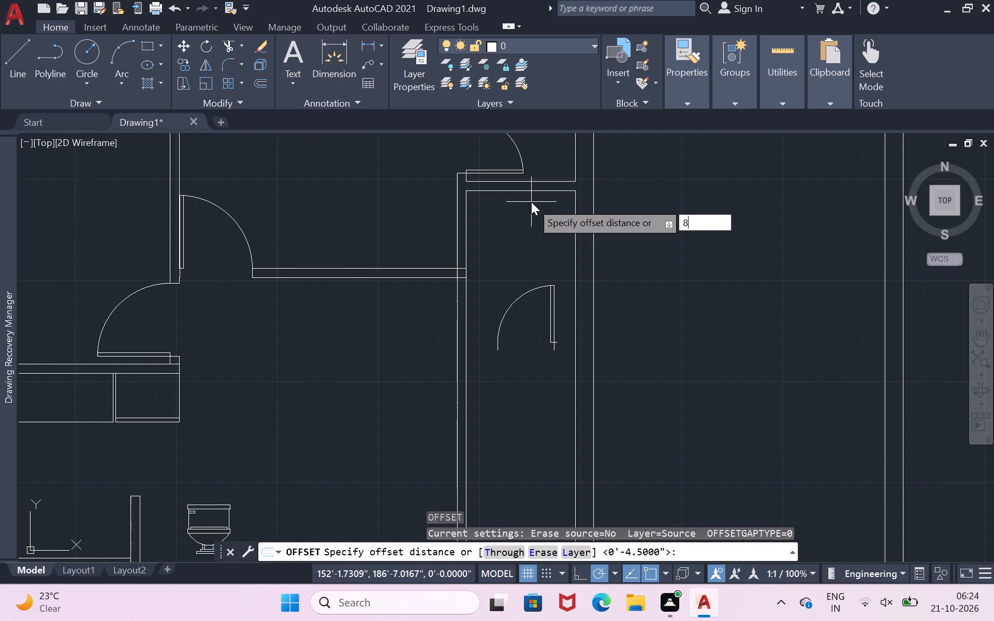
key("apostrophe")
key("0")
key("shift+quotedbl")
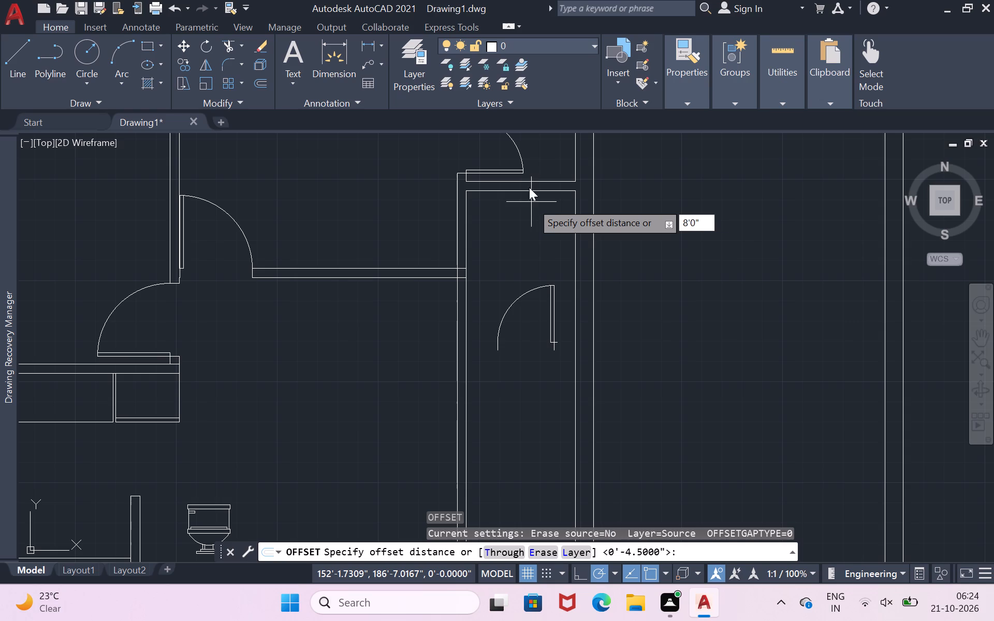
key("Return")
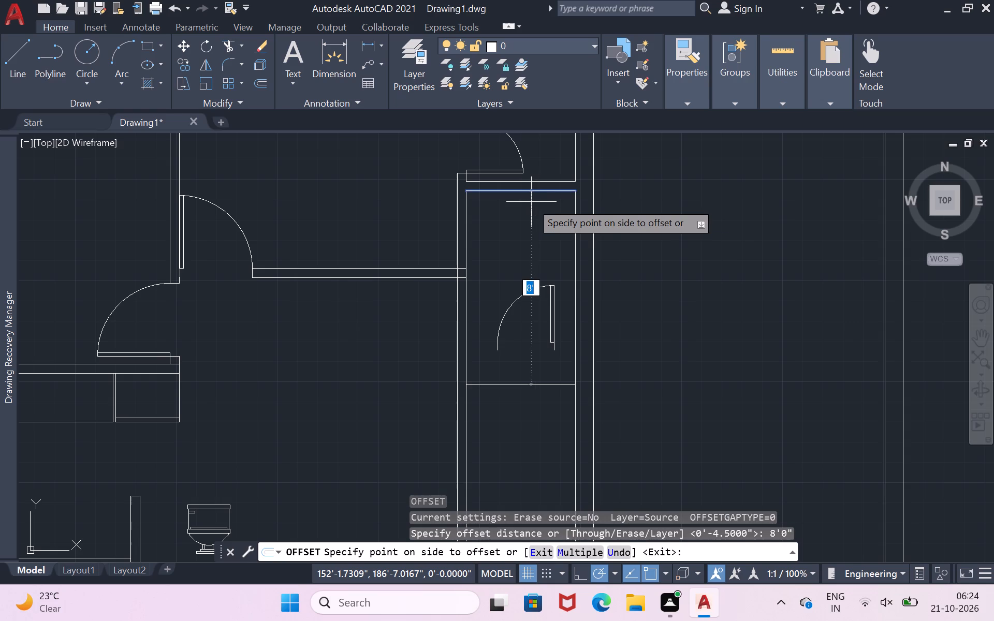
left_click(531, 202)
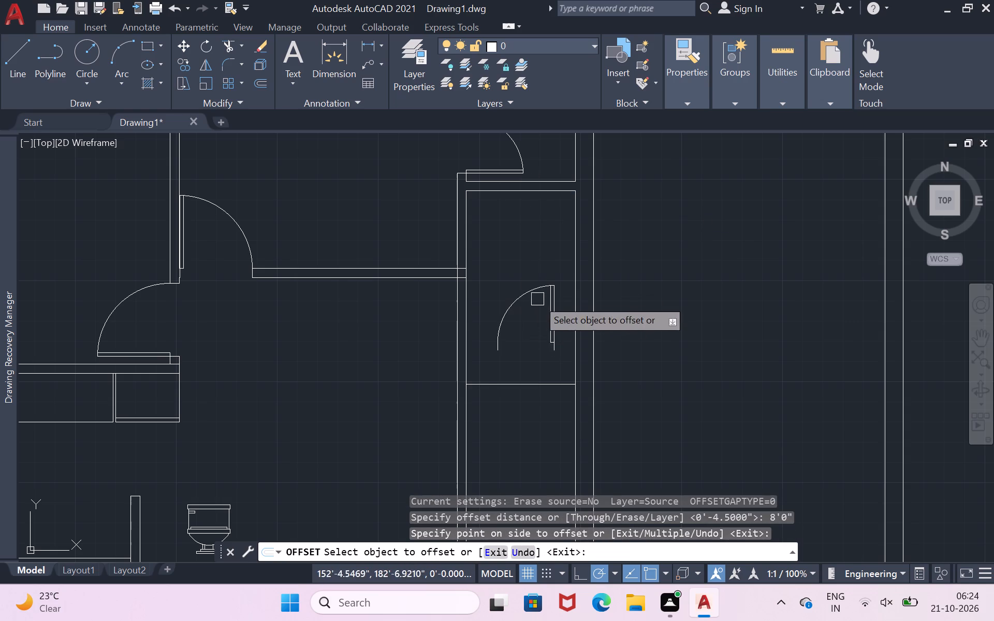
Offset the new horizontal line 4.5" south to give the second short partition its thickness.
scroll(509, 447, "up", 1)
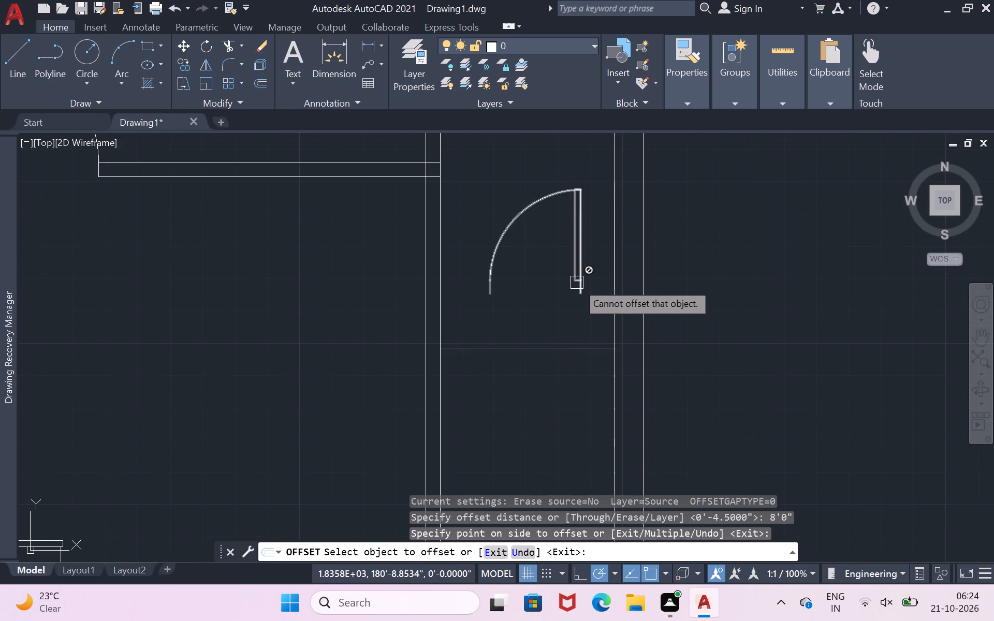
scroll(577, 283, "down", 1)
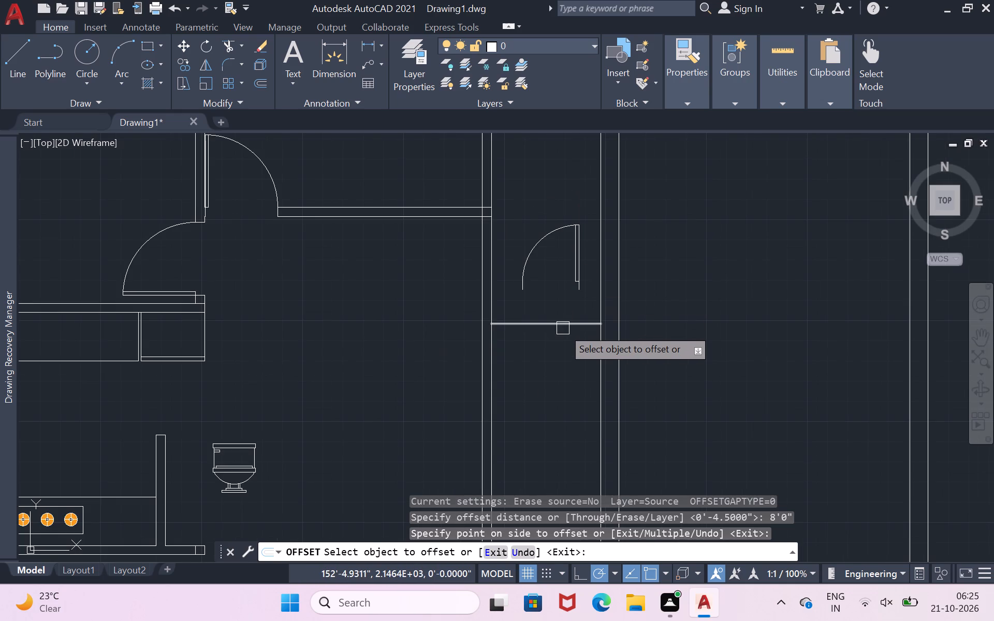
left_click(563, 328)
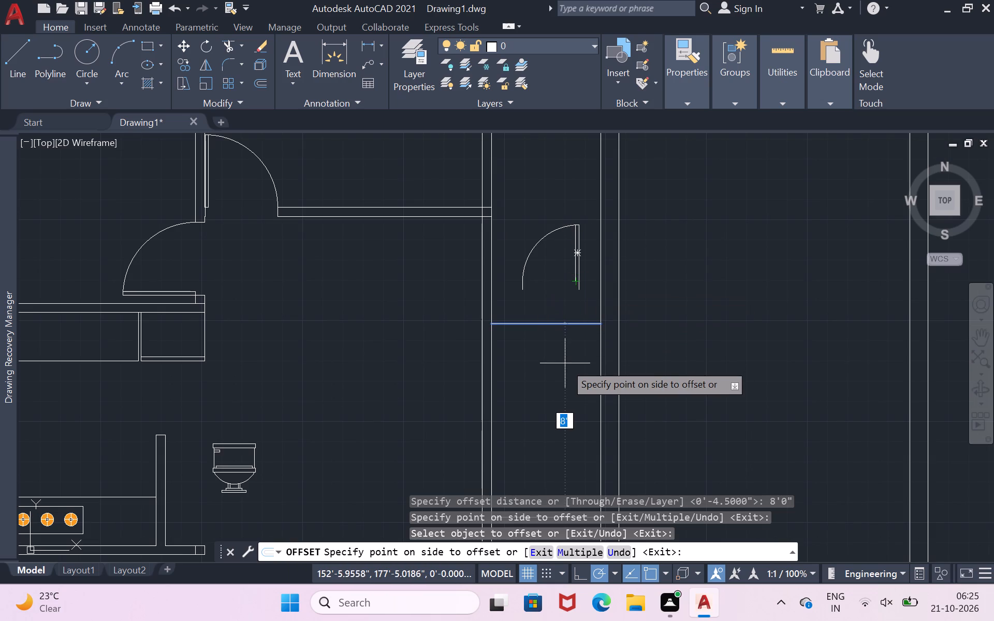
type("4.5")
key("shift+quotedbl")
key("Return")
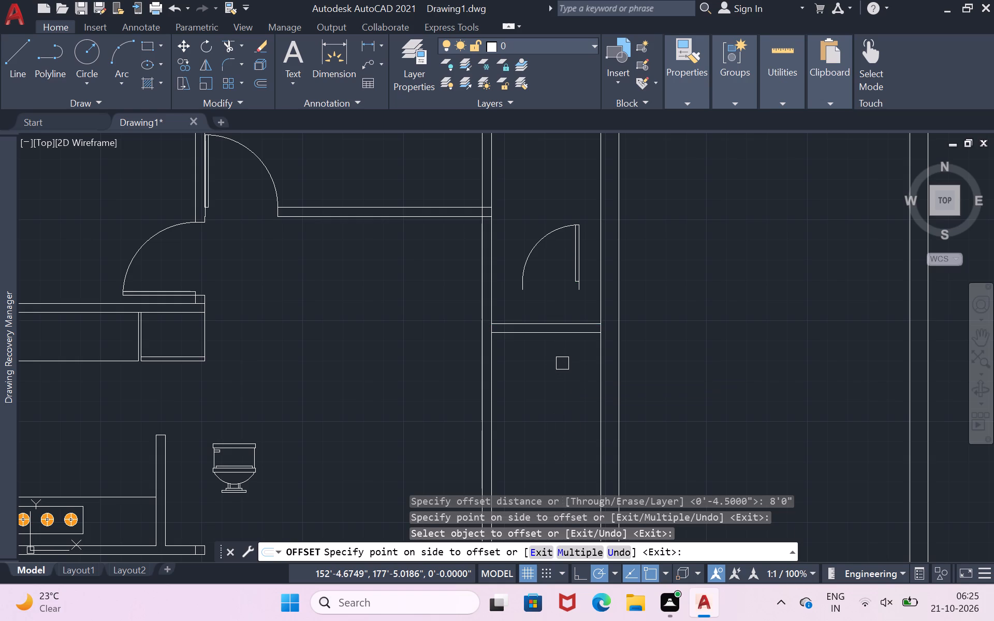
scroll(562, 363, "down", 2)
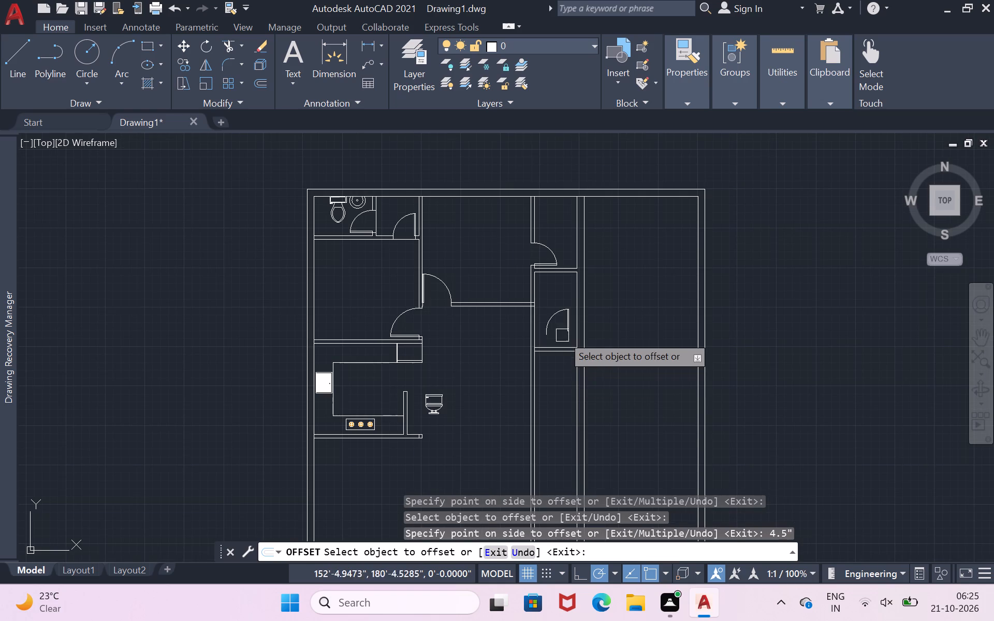
scroll(566, 313, "up", 3)
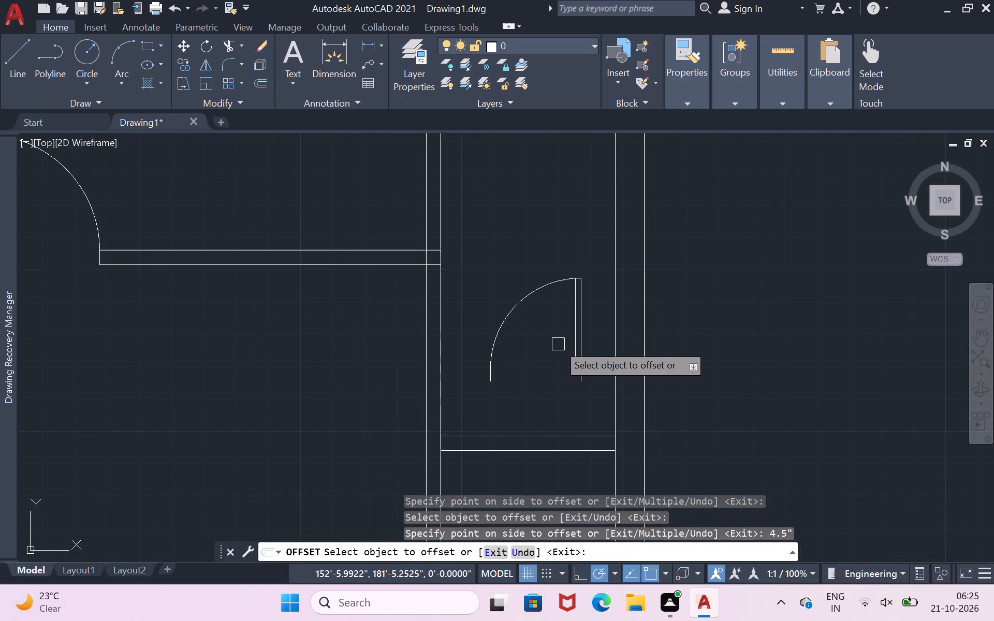
scroll(563, 338, "down", 1)
key("Return")
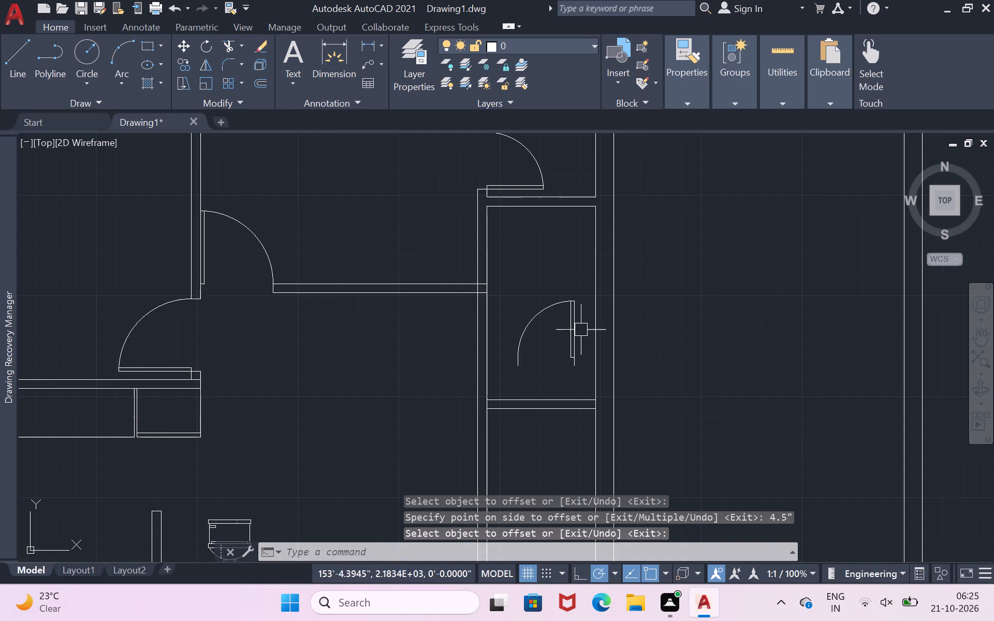
Flip the loose door in the narrow room so its hinge is on the west side.
left_click(567, 328)
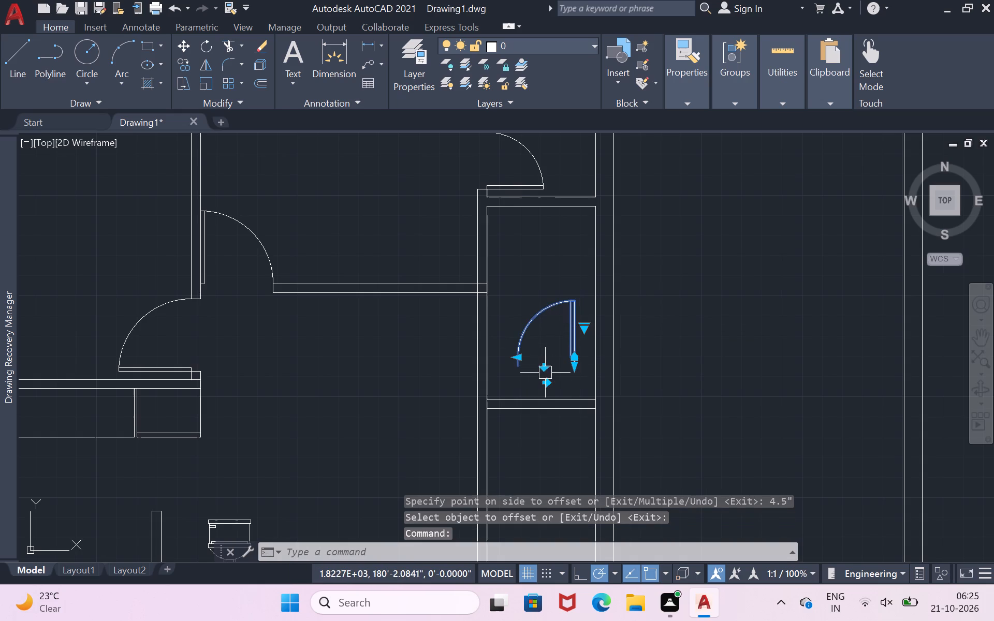
left_click(546, 382)
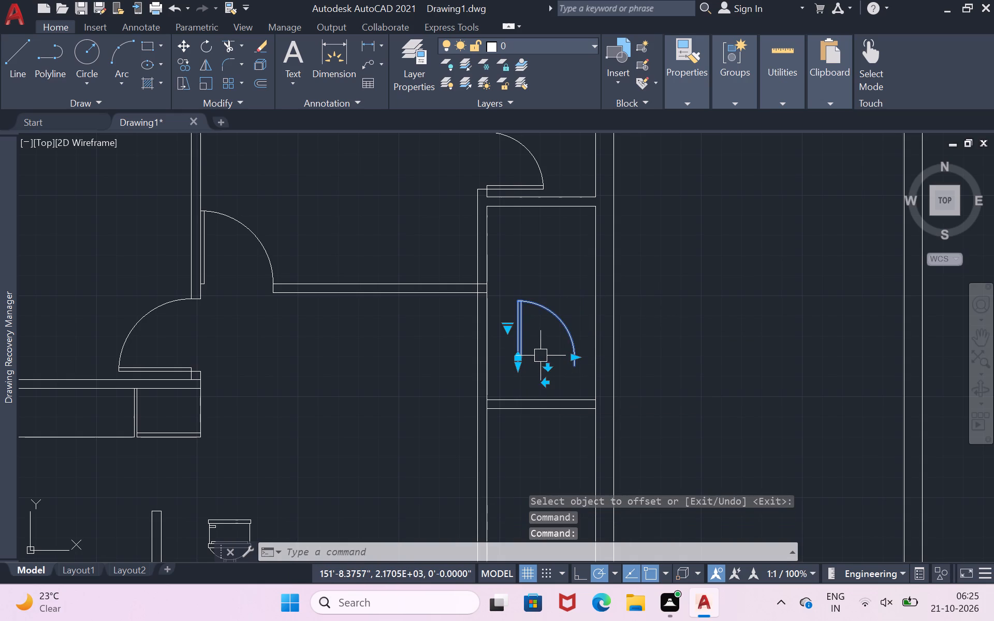
Move the flipped door onto the new partition near its west end, with the leaf's lower end on the partition's upper line.
scroll(543, 413, "up", 2)
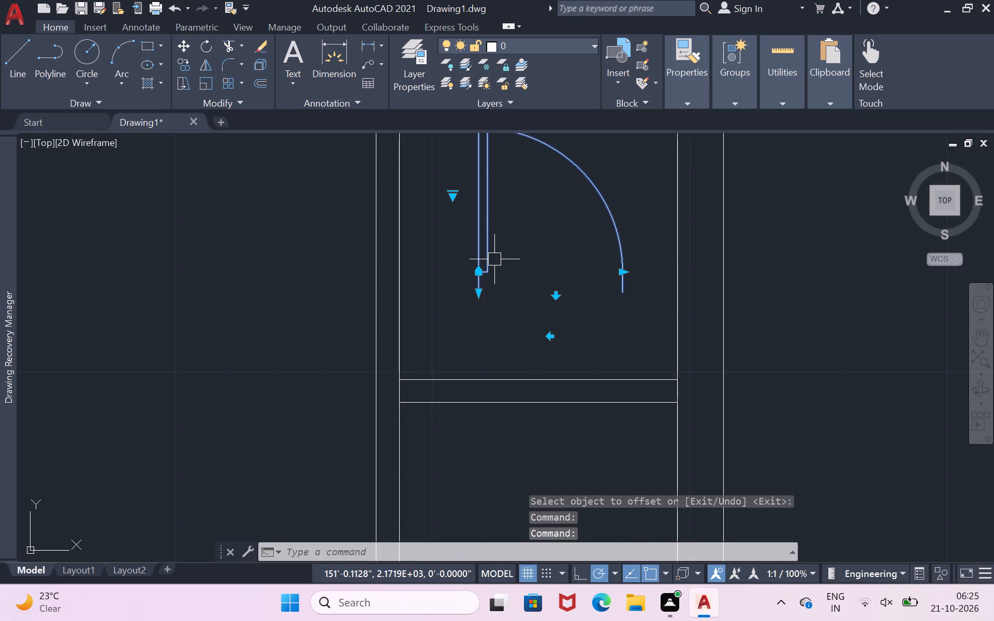
key("m")
key("Return")
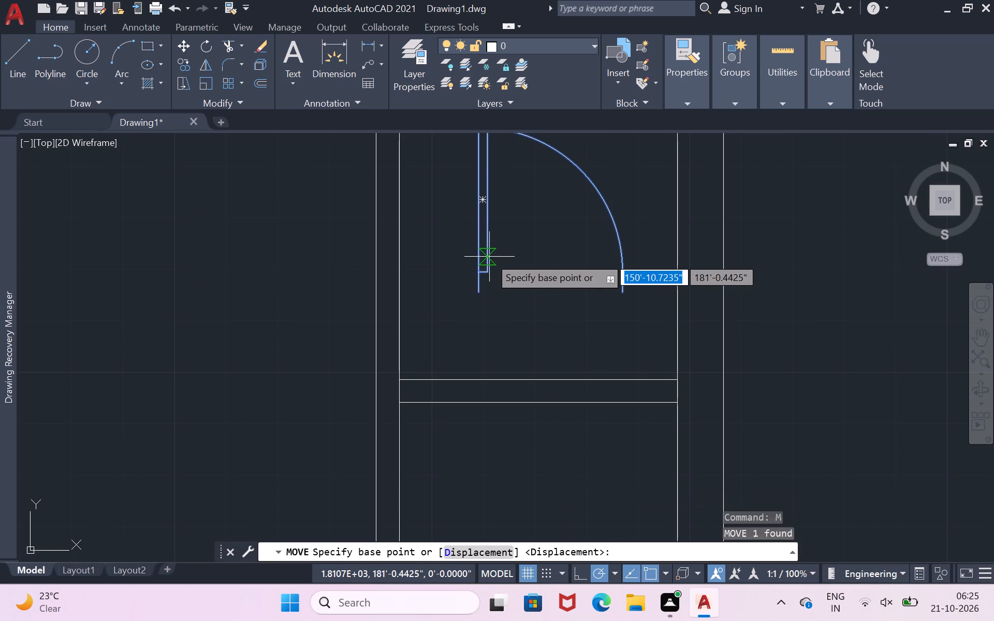
left_click(489, 257)
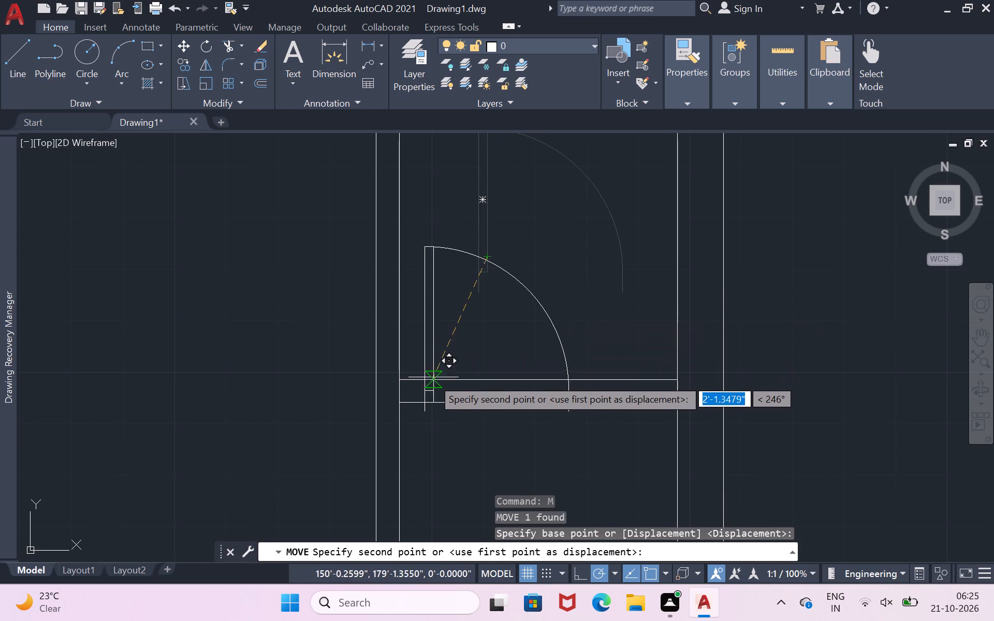
scroll(432, 380, "up", 4)
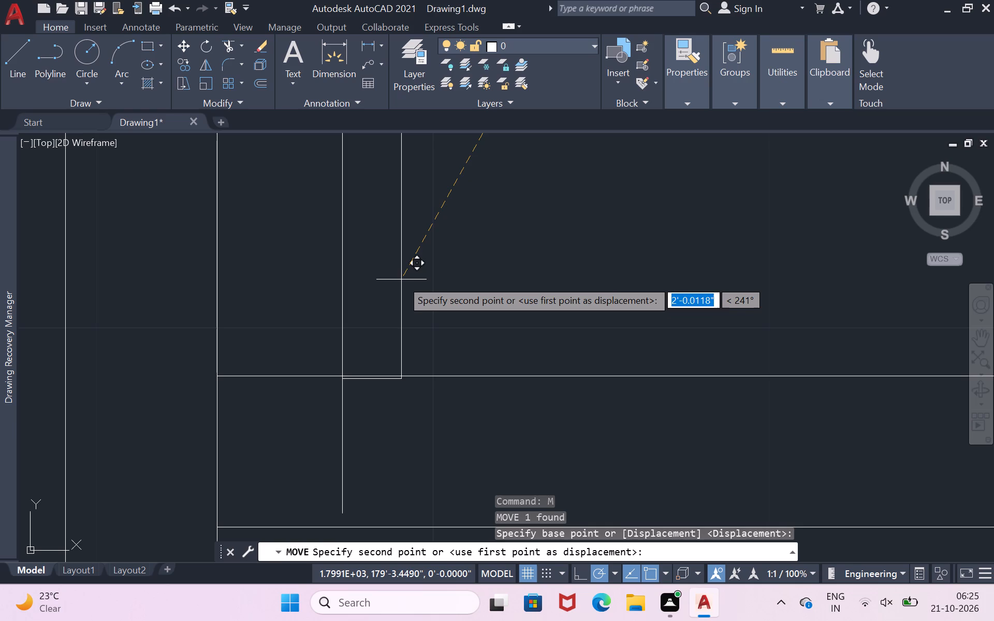
scroll(401, 276, "up", 1)
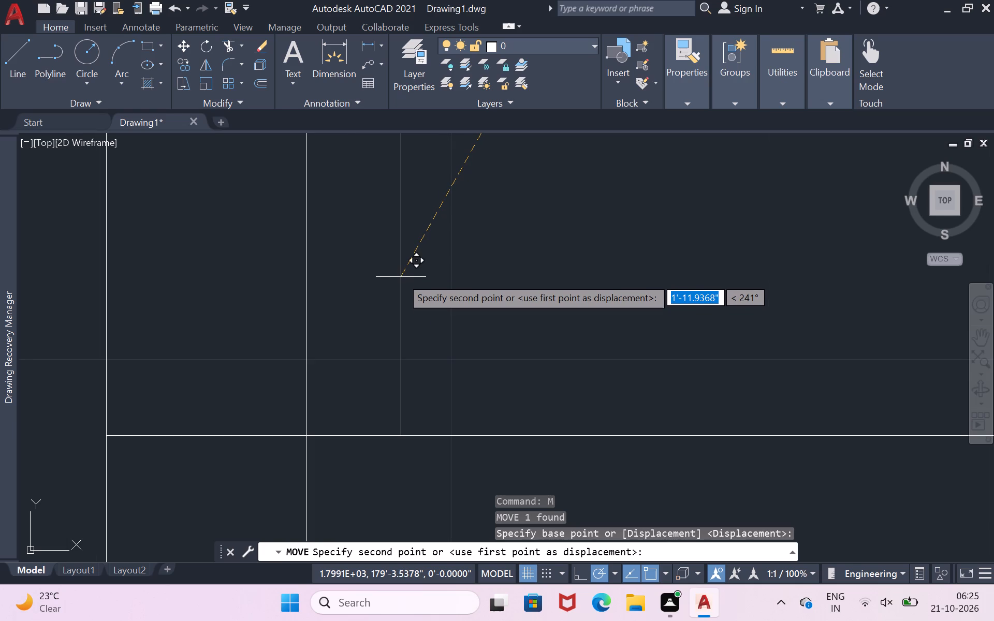
left_click(401, 277)
Draw a line about 0.5" long from the door's west frame end south to the partition's lower line.
scroll(401, 275, "down", 3)
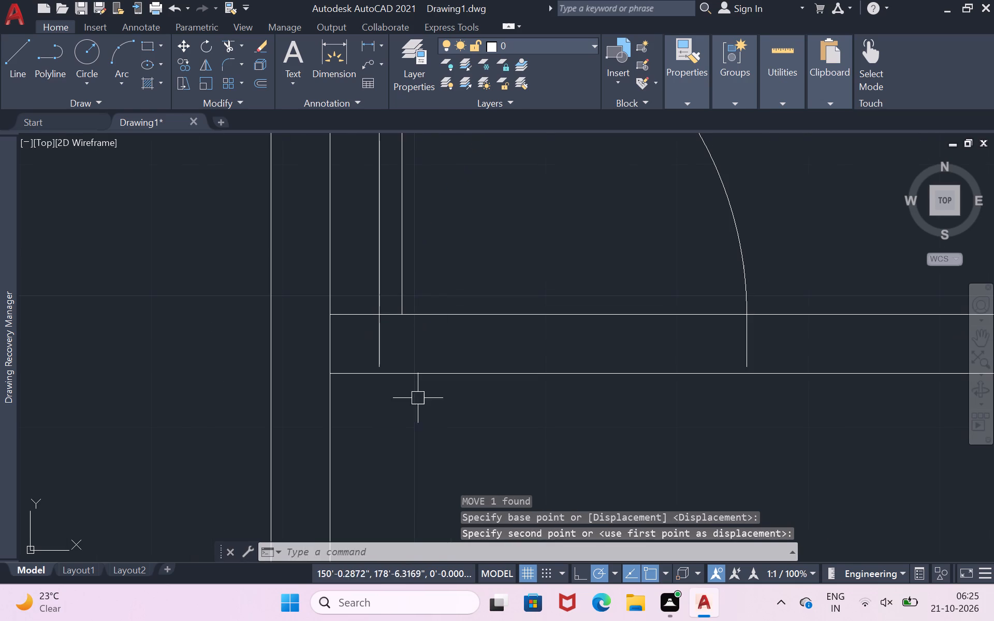
scroll(405, 422, "up", 2)
key("l")
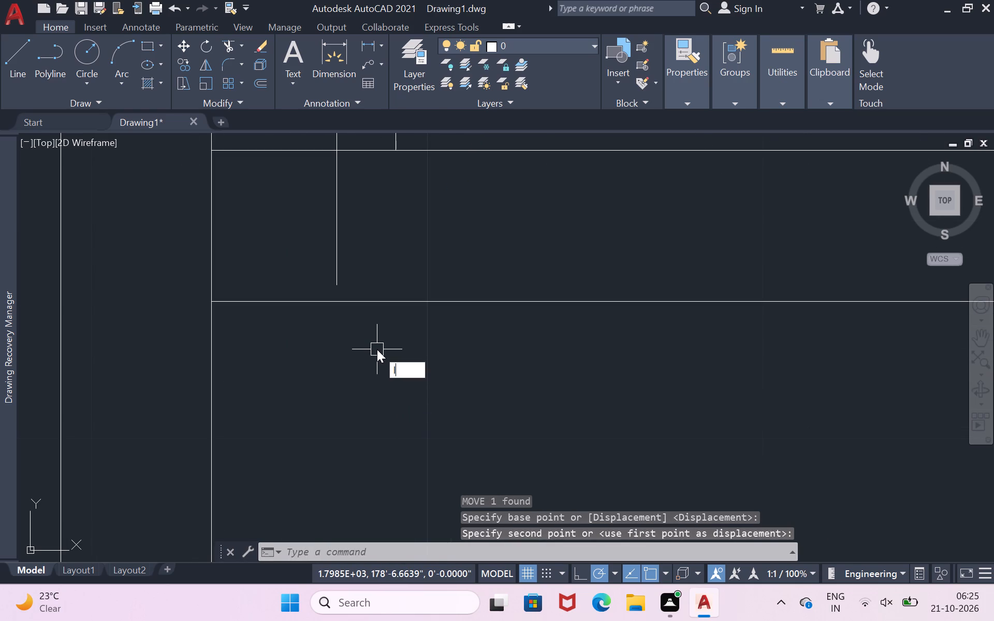
key("Return")
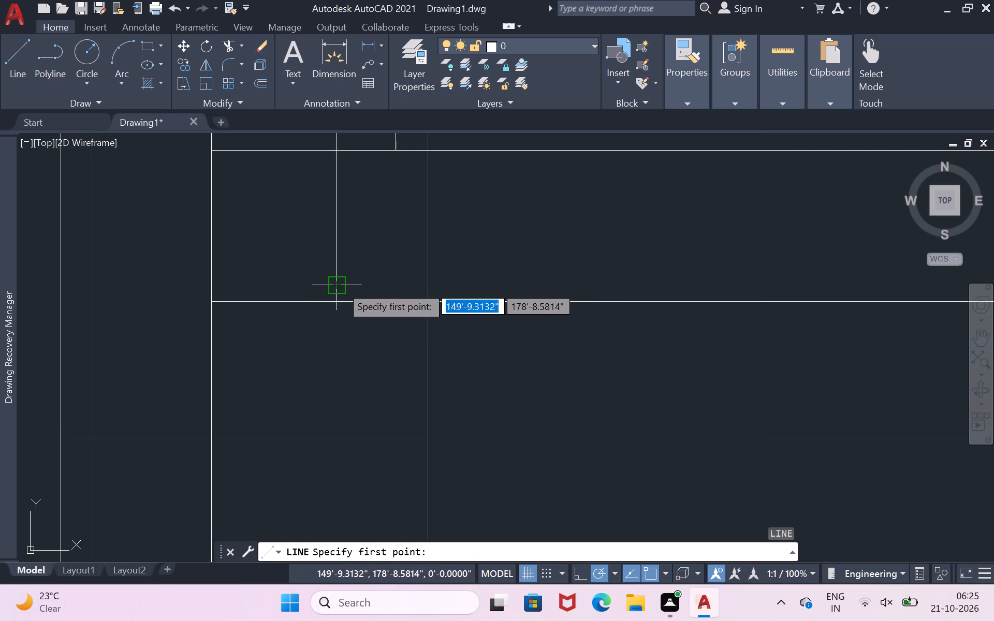
left_click(341, 286)
left_click_drag(341, 299, 345, 293)
key("Return")
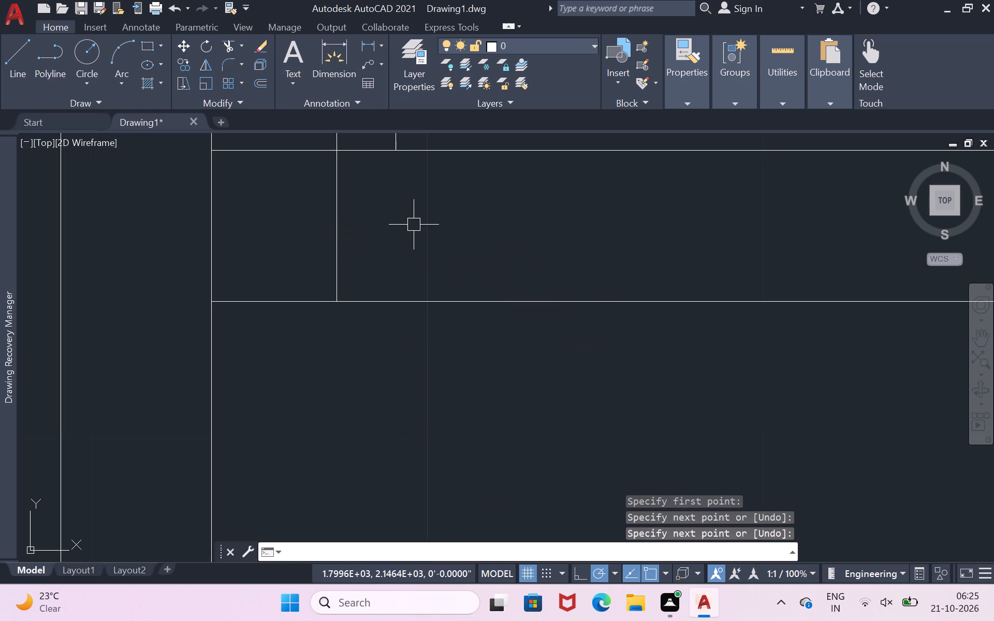
Draw a line about 0.5" long from the lower end of the door's east frame line south to the partition's lower line.
scroll(425, 239, "down", 4)
scroll(561, 248, "up", 6)
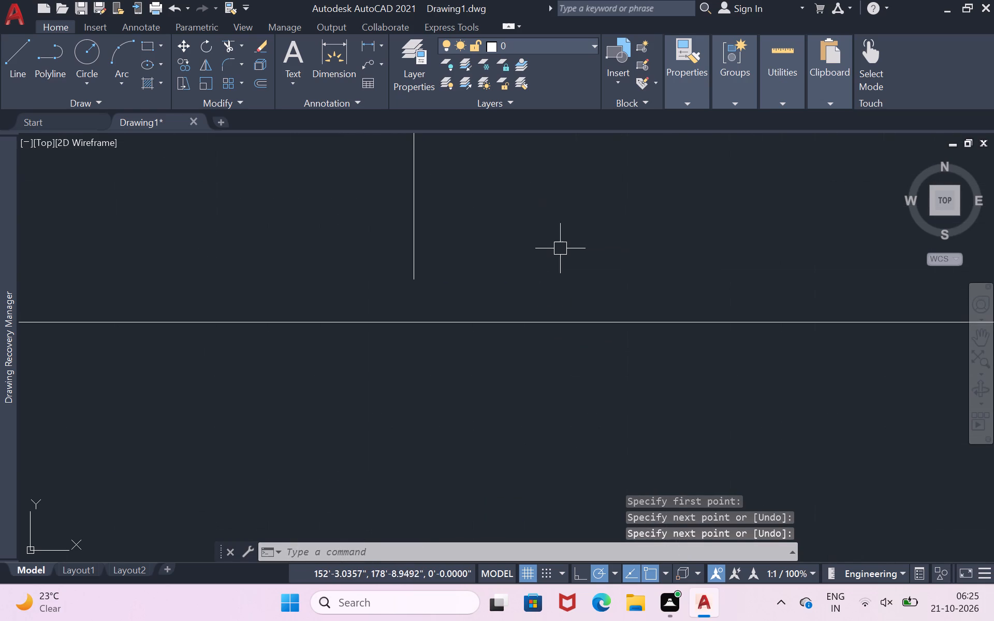
key("l")
key("Return")
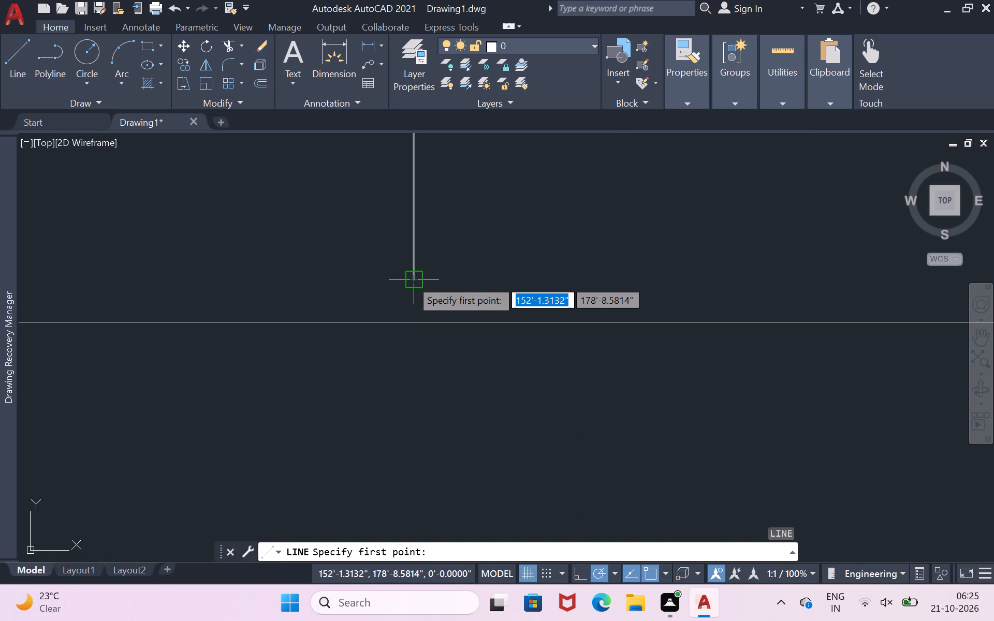
left_click(418, 285)
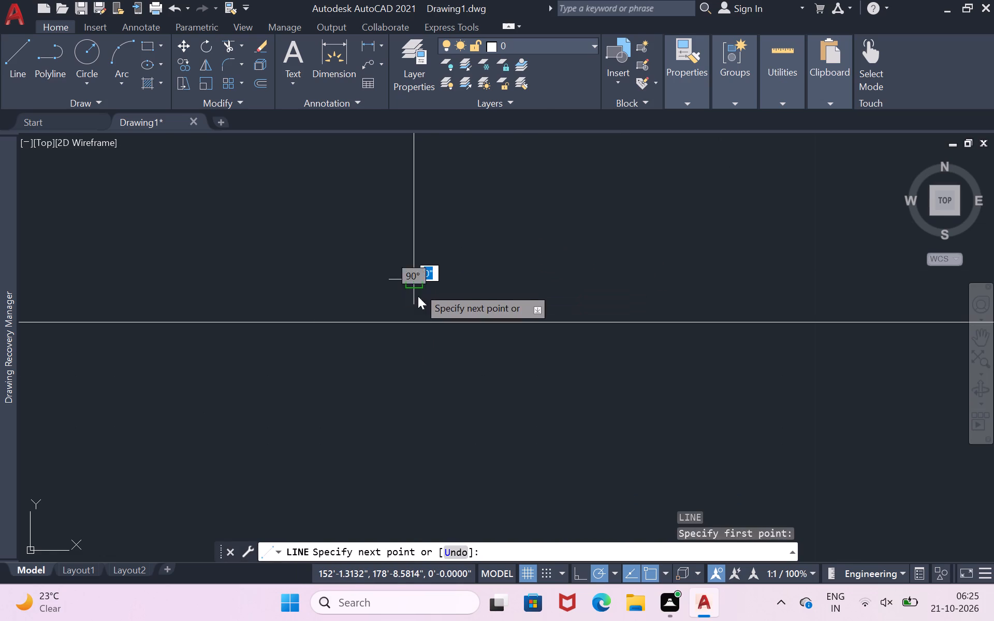
left_click(418, 320)
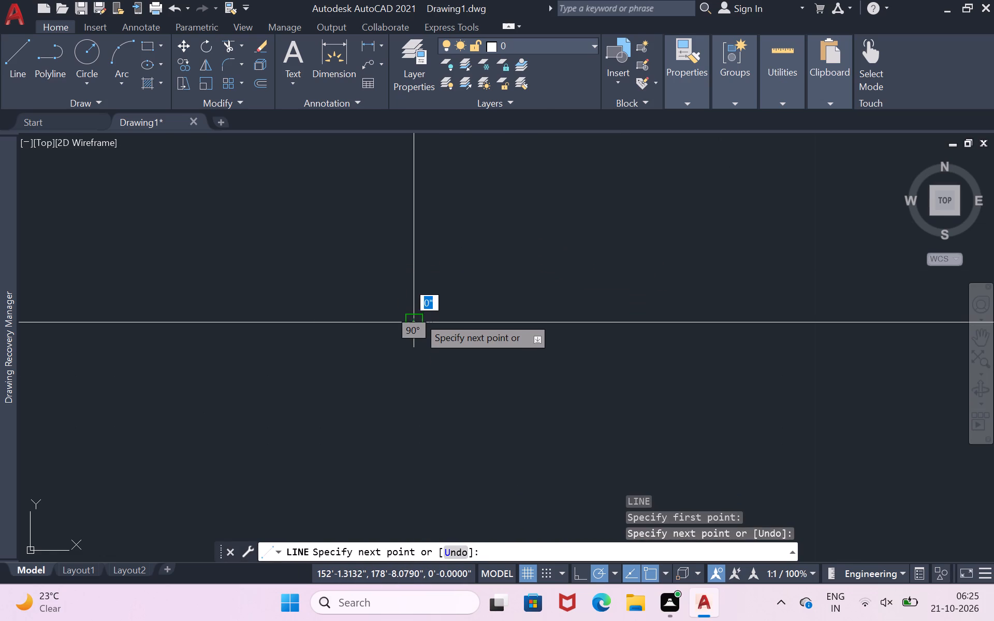
key("Return")
Trim both lines of the new partition between the two jambs to open the doorway.
scroll(438, 174, "down", 3)
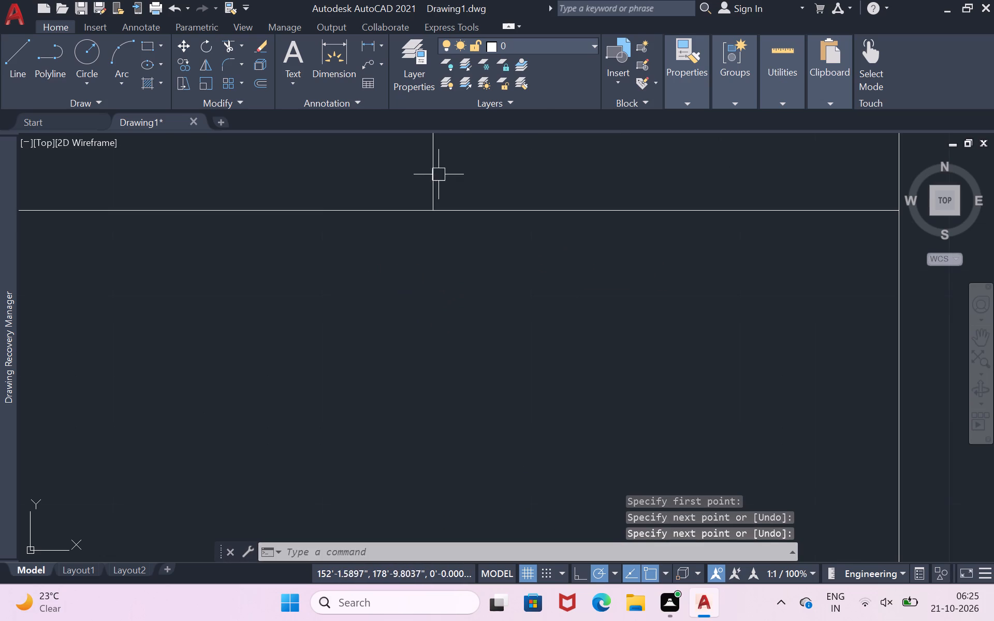
scroll(455, 182, "down", 3)
scroll(406, 155, "up", 1)
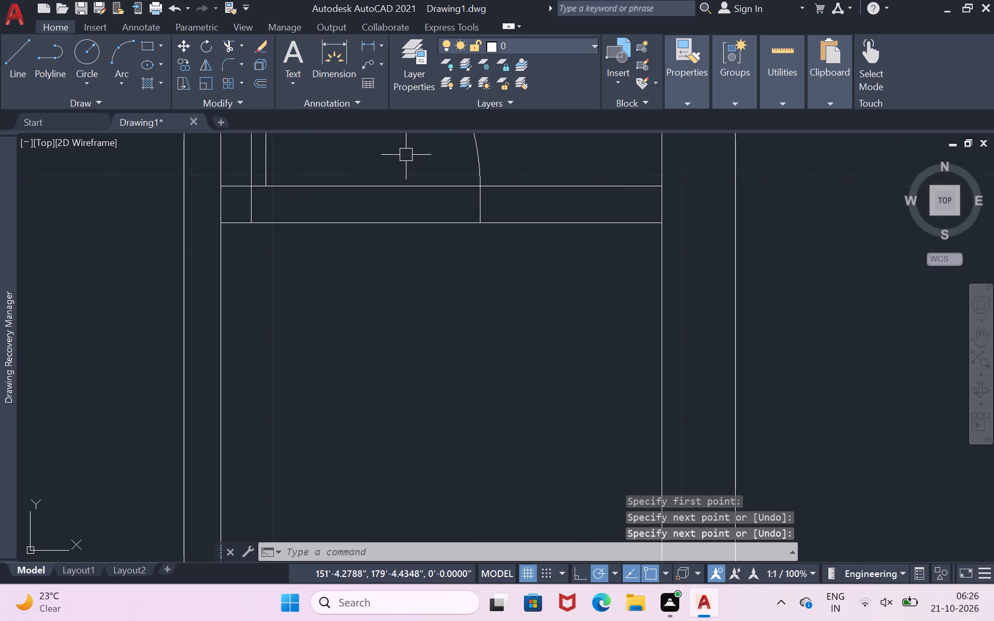
scroll(406, 155, "up", 1)
left_click(228, 43)
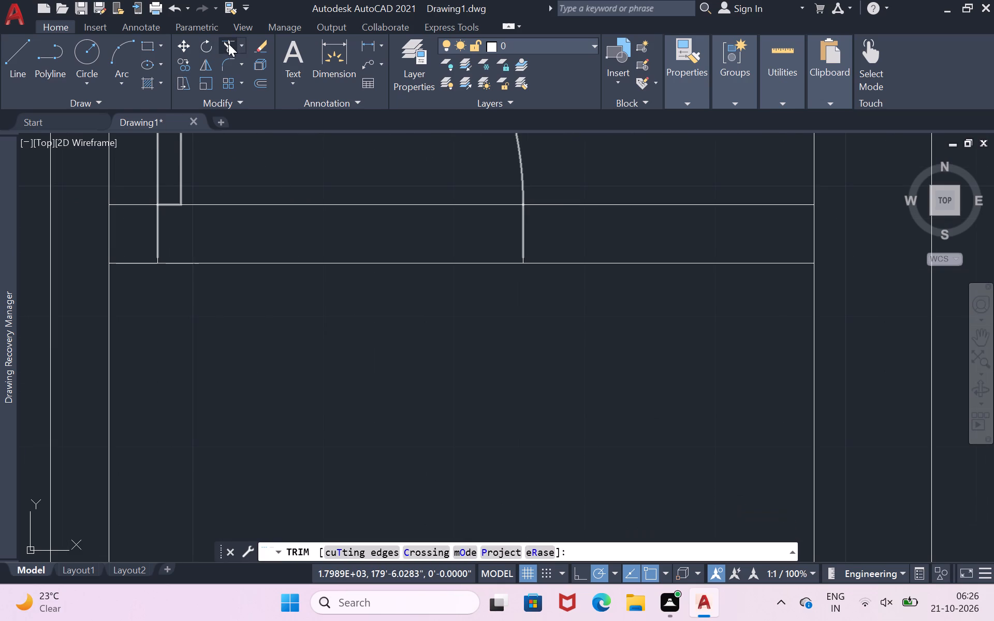
left_click_drag(270, 195, 282, 276)
scroll(283, 273, "down", 6)
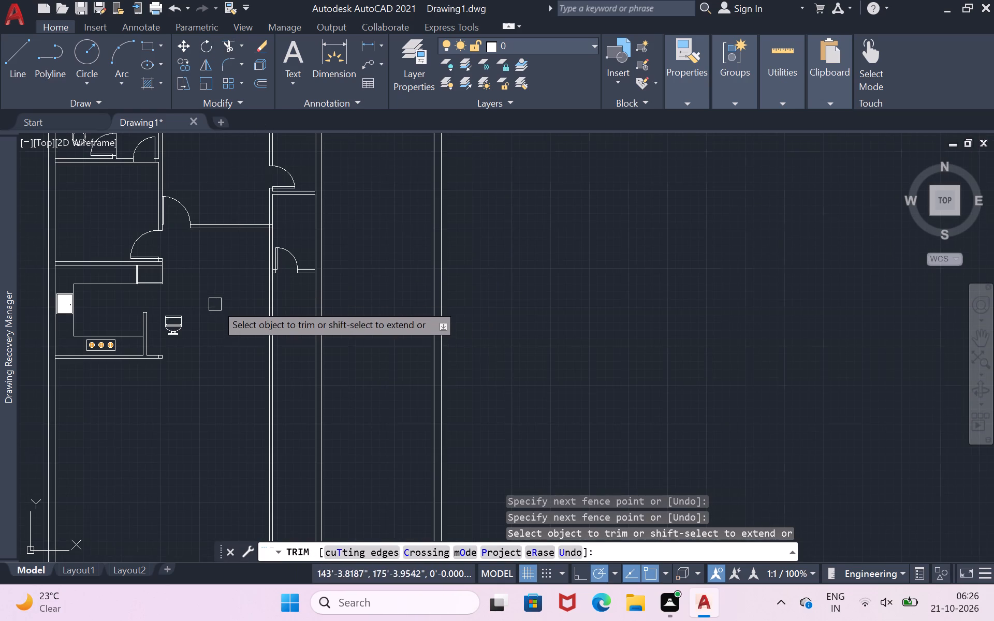
scroll(216, 303, "down", 2)
scroll(81, 300, "up", 3)
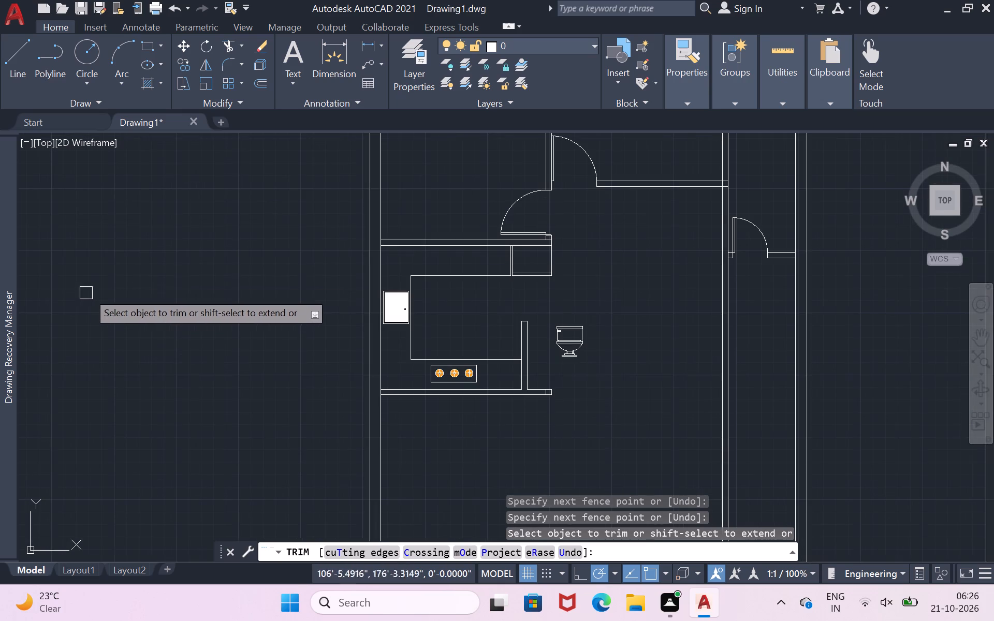
scroll(182, 269, "down", 2)
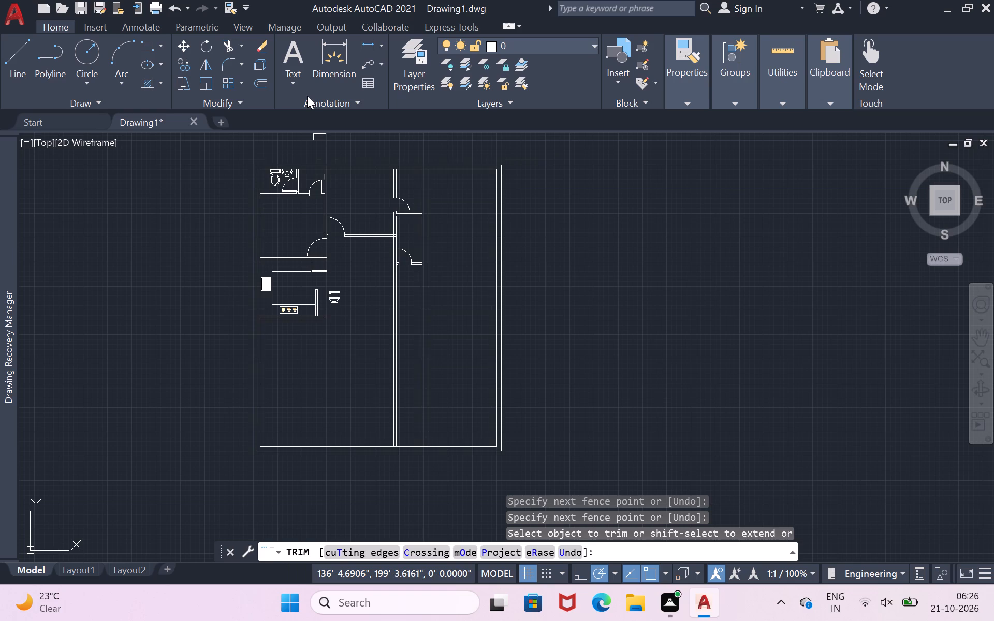
Copy the toilet from the northwest toilet room into the narrow northern room east of the central hall.
key("Return")
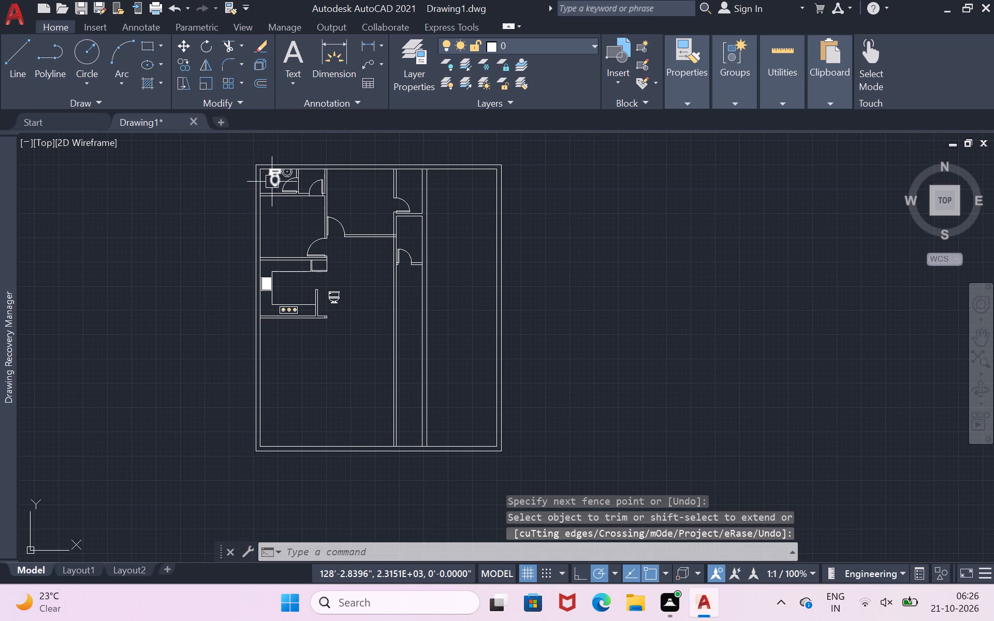
left_click(272, 182)
type("co")
key("Return")
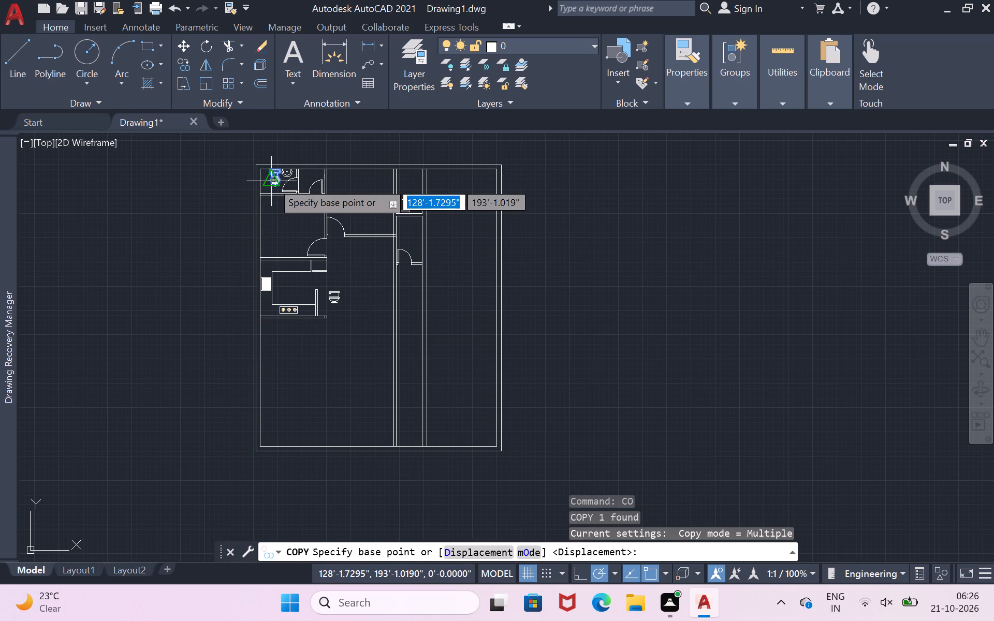
left_click(272, 182)
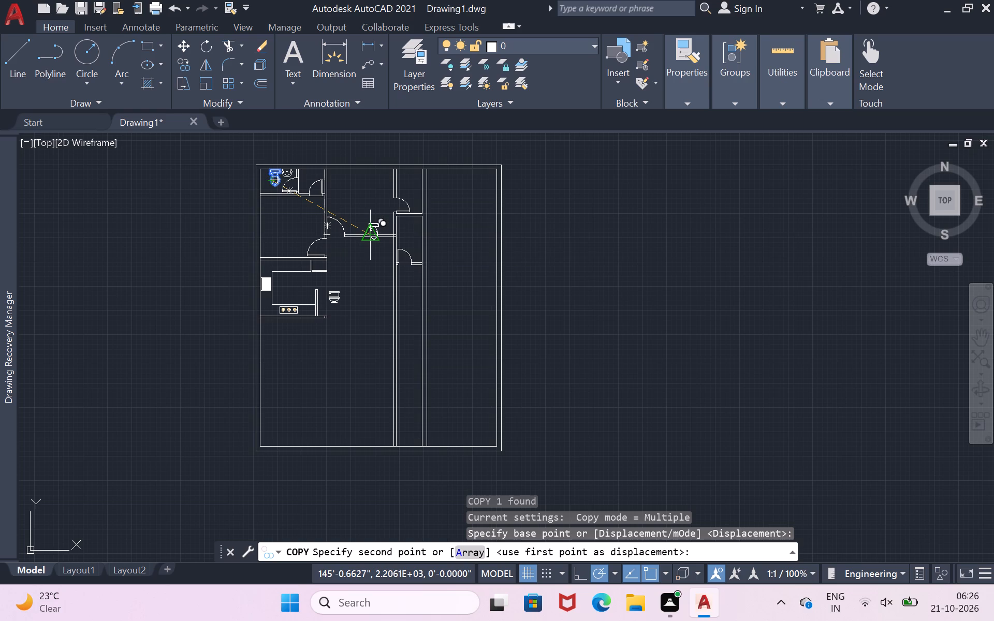
scroll(413, 197, "up", 2)
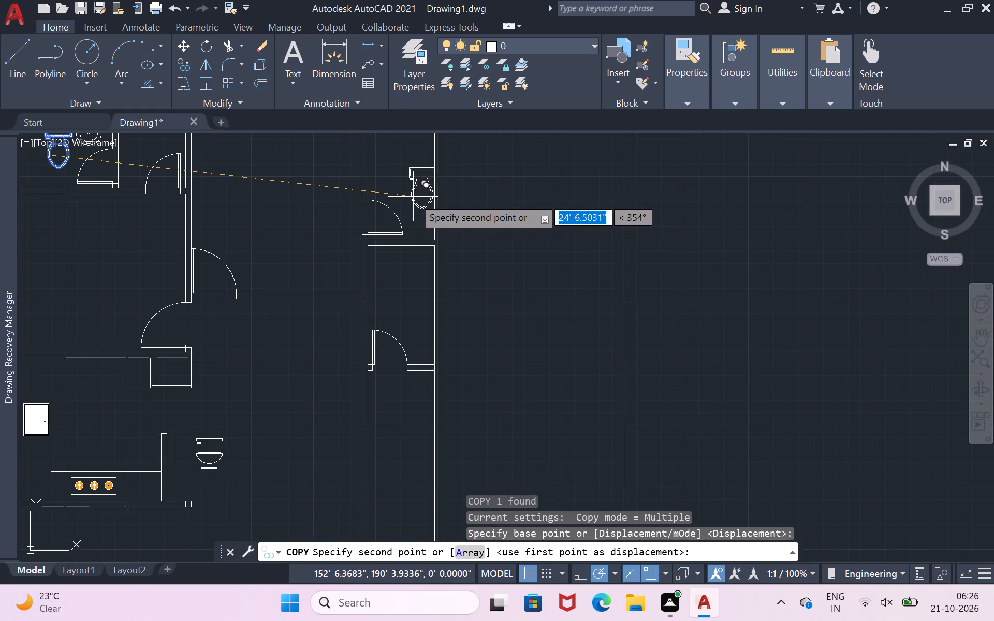
left_click(401, 180)
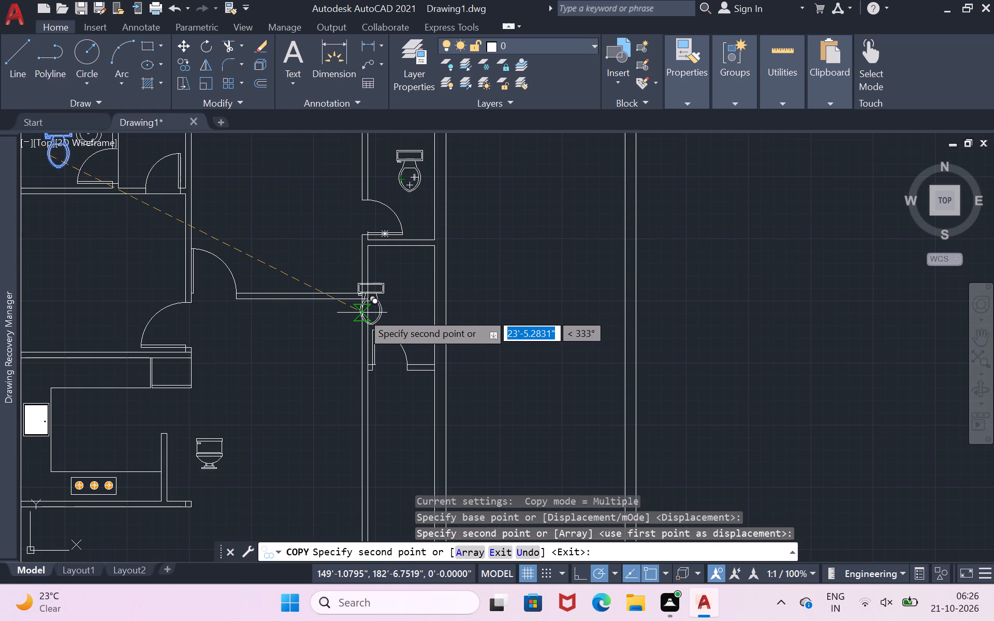
key("Escape")
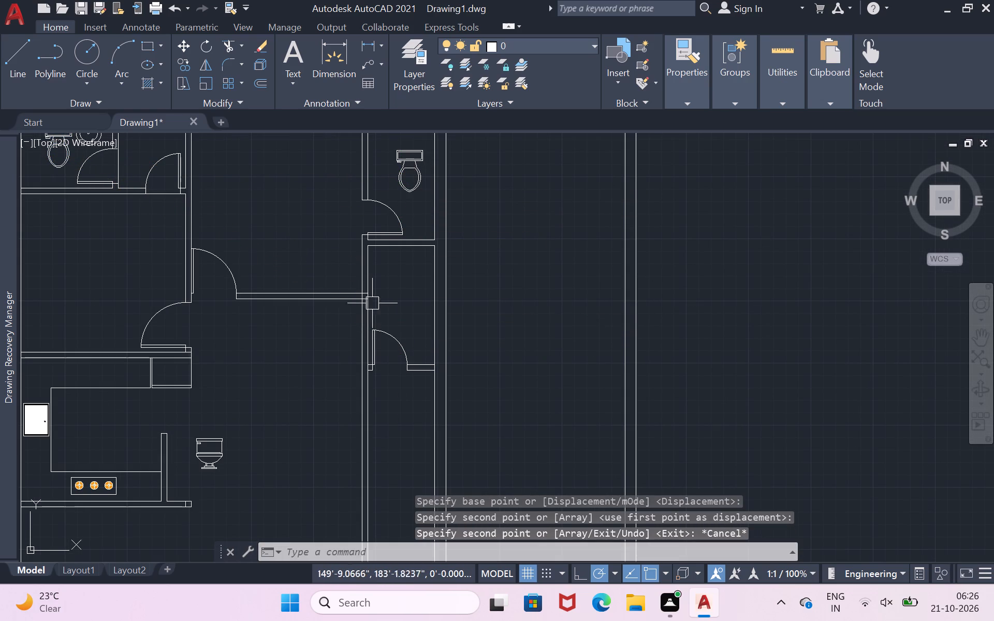
Rotate the copied toilet 270° so its tank faces the east partition.
scroll(413, 149, "up", 3)
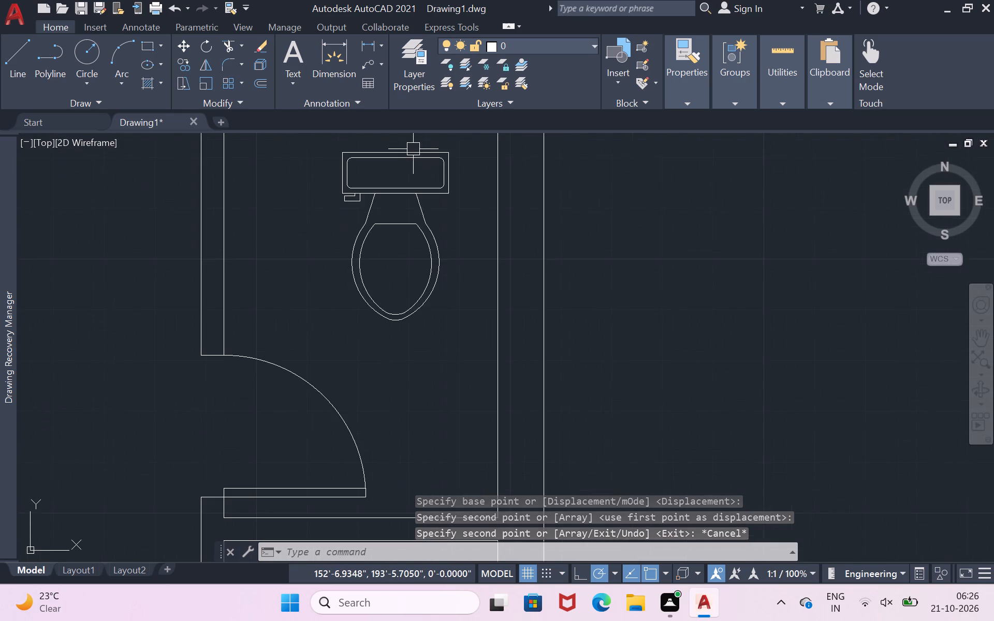
scroll(413, 149, "down", 5)
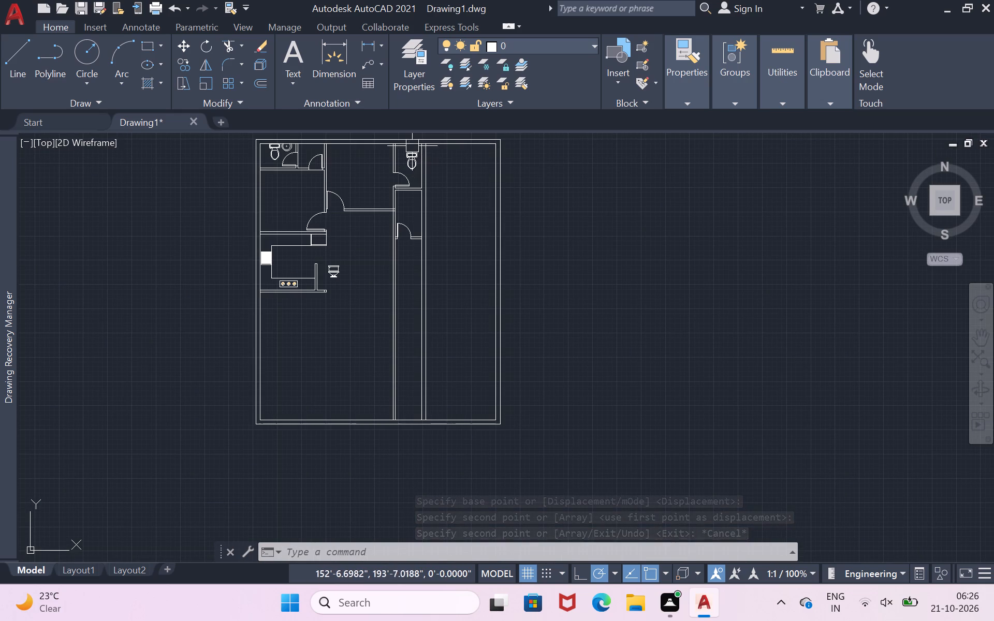
scroll(407, 124, "up", 3)
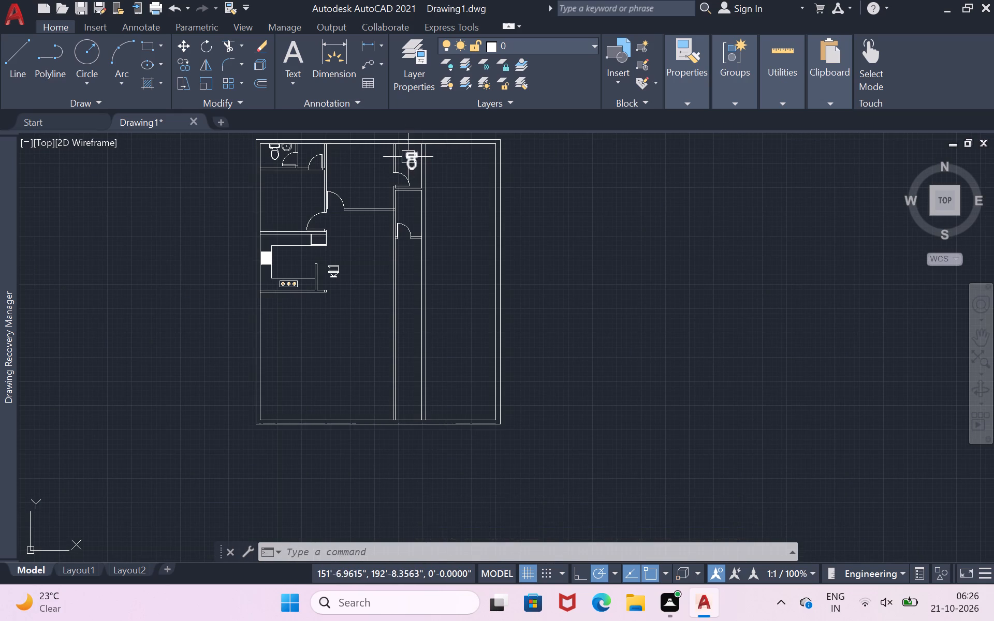
scroll(410, 153, "up", 4)
left_click(408, 195)
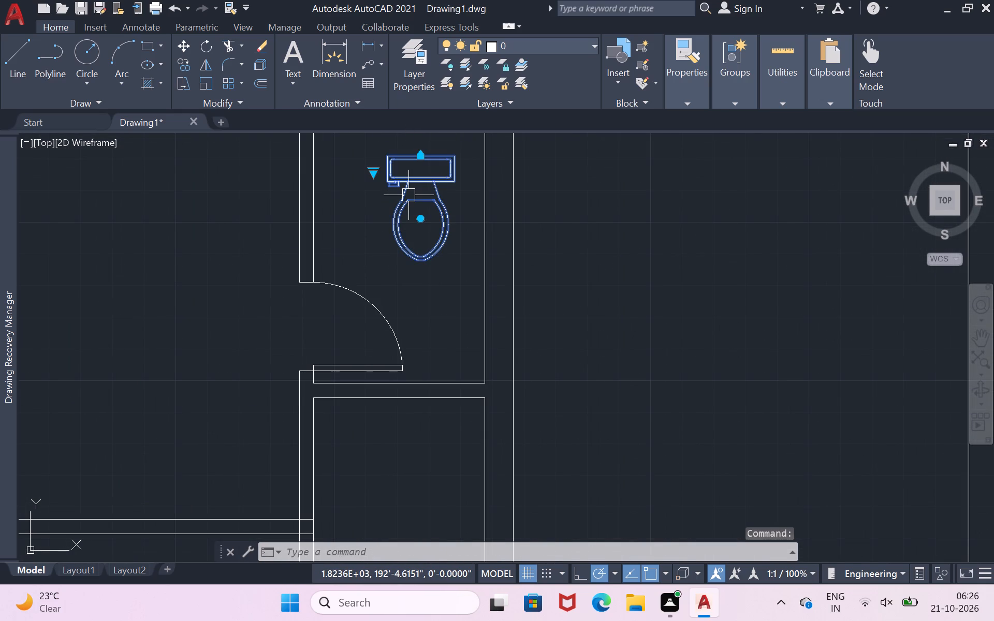
type("ro")
key("Return")
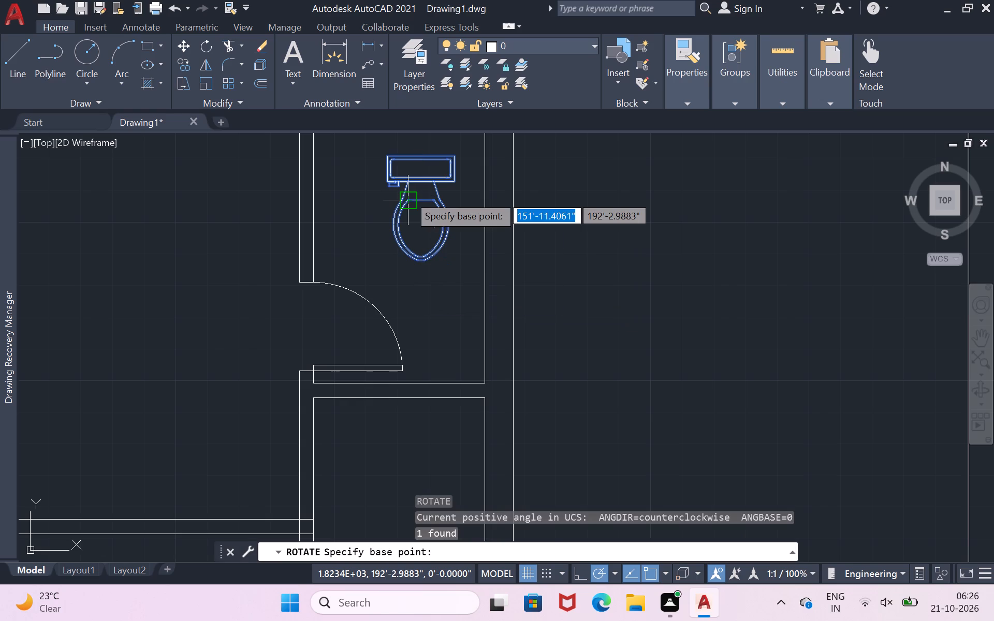
left_click(408, 195)
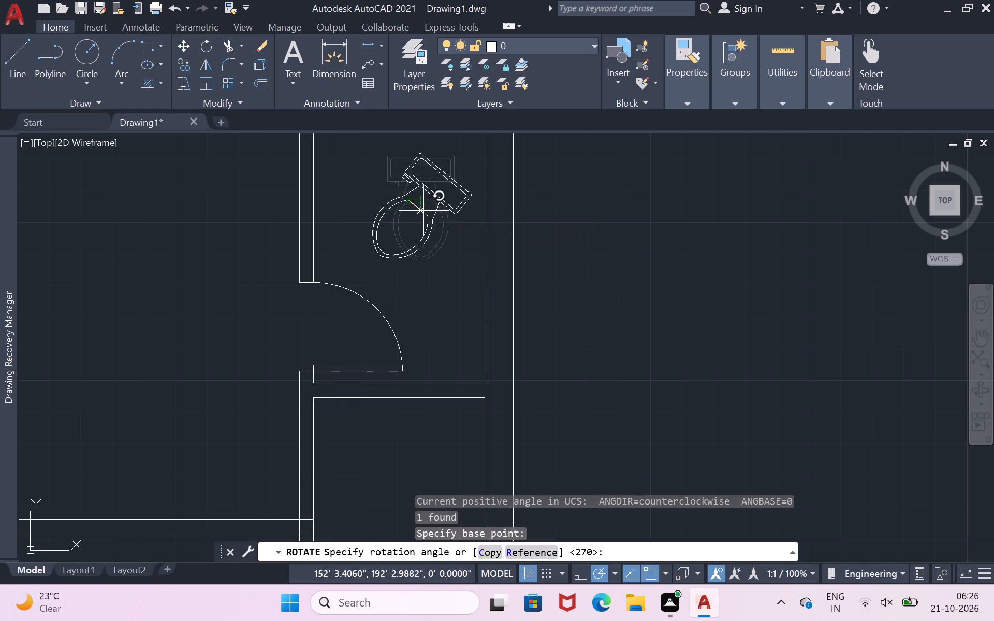
left_click(407, 236)
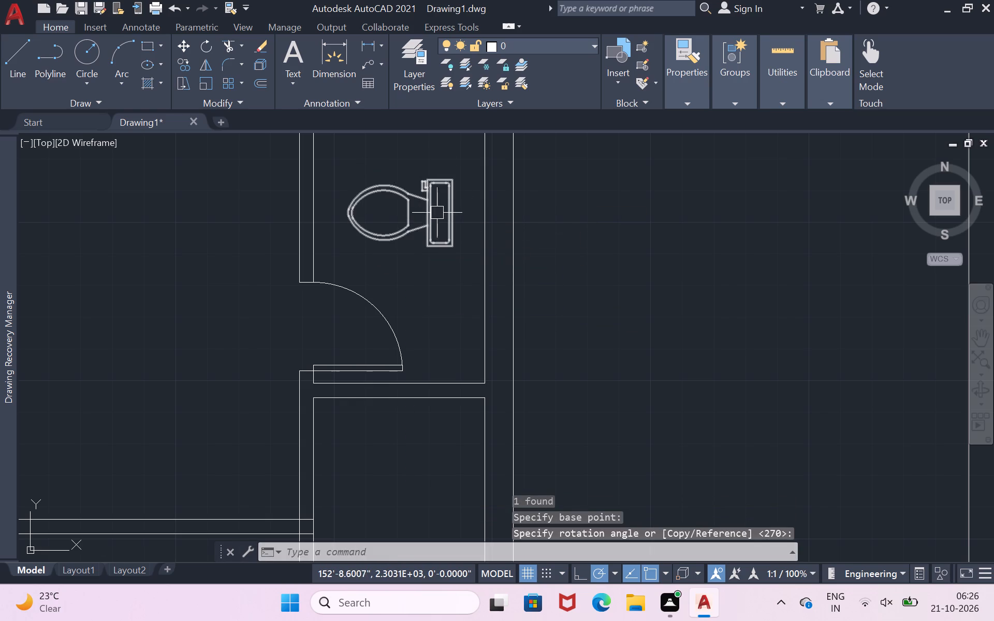
Move the rotated toilet about 10" east so its tank sits against the room's east partition line.
left_click(447, 213)
key("m")
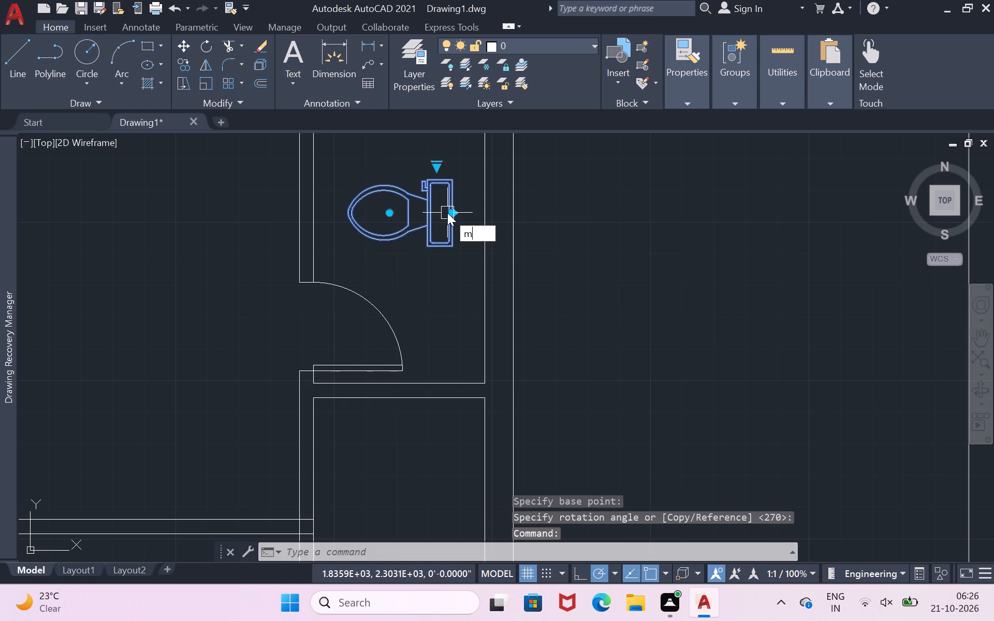
key("Return")
left_click(447, 213)
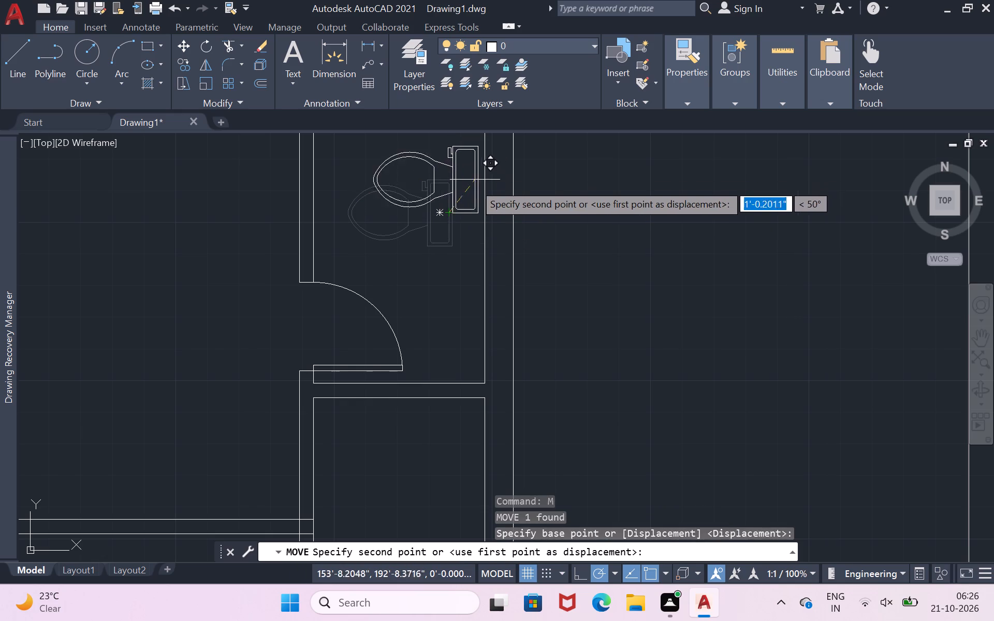
scroll(471, 219, "down", 2)
scroll(471, 219, "up", 2)
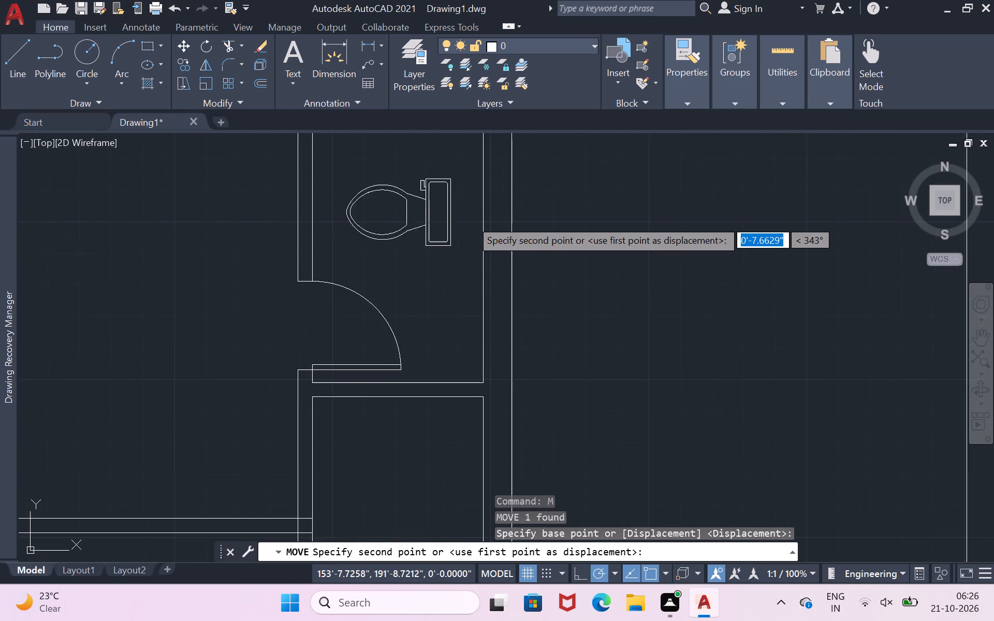
scroll(471, 219, "up", 2)
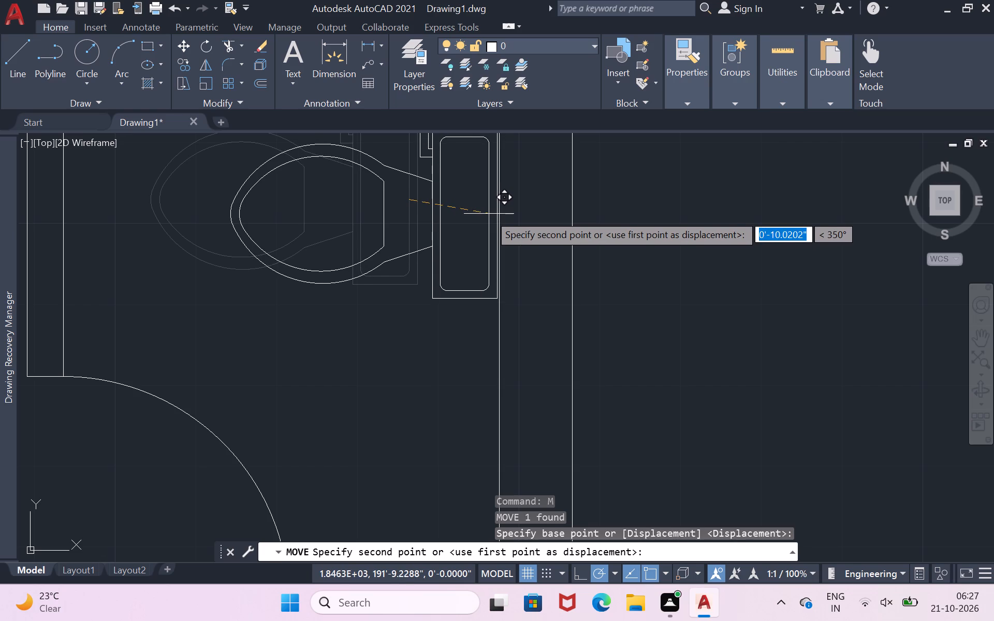
left_click(489, 214)
scroll(489, 206, "down", 2)
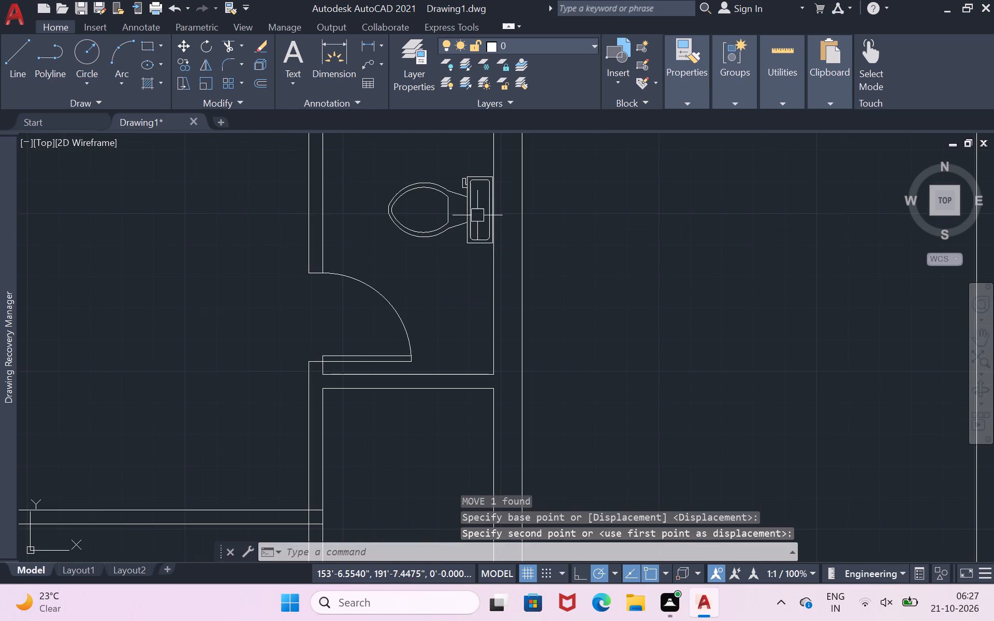
scroll(477, 215, "down", 5)
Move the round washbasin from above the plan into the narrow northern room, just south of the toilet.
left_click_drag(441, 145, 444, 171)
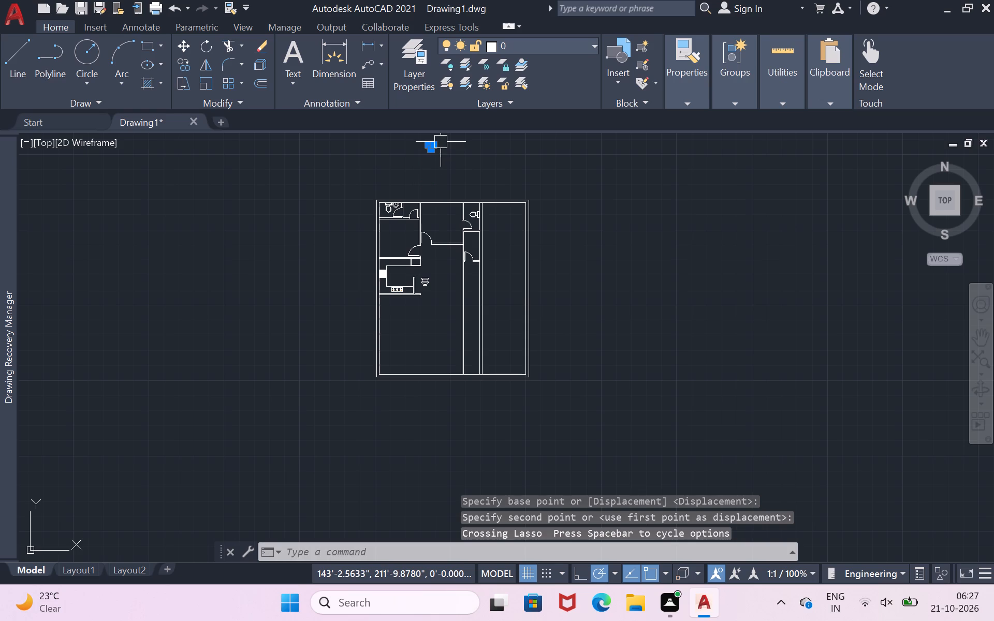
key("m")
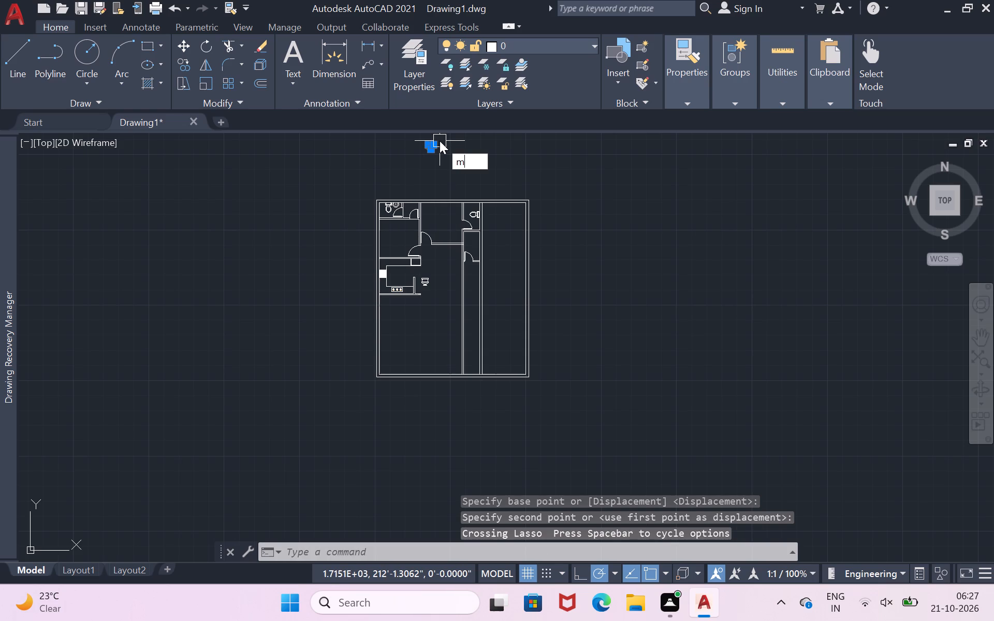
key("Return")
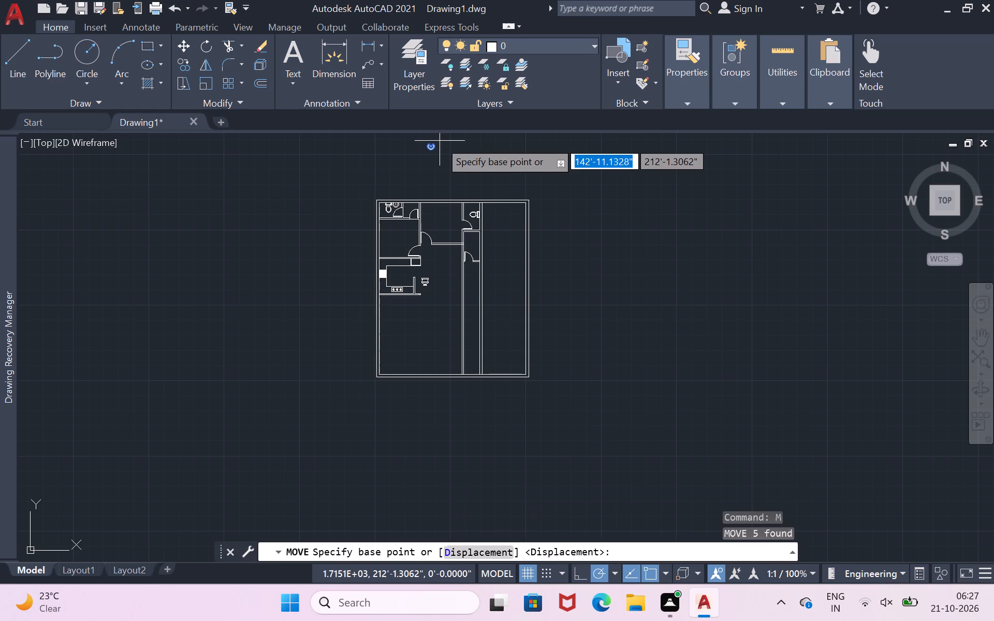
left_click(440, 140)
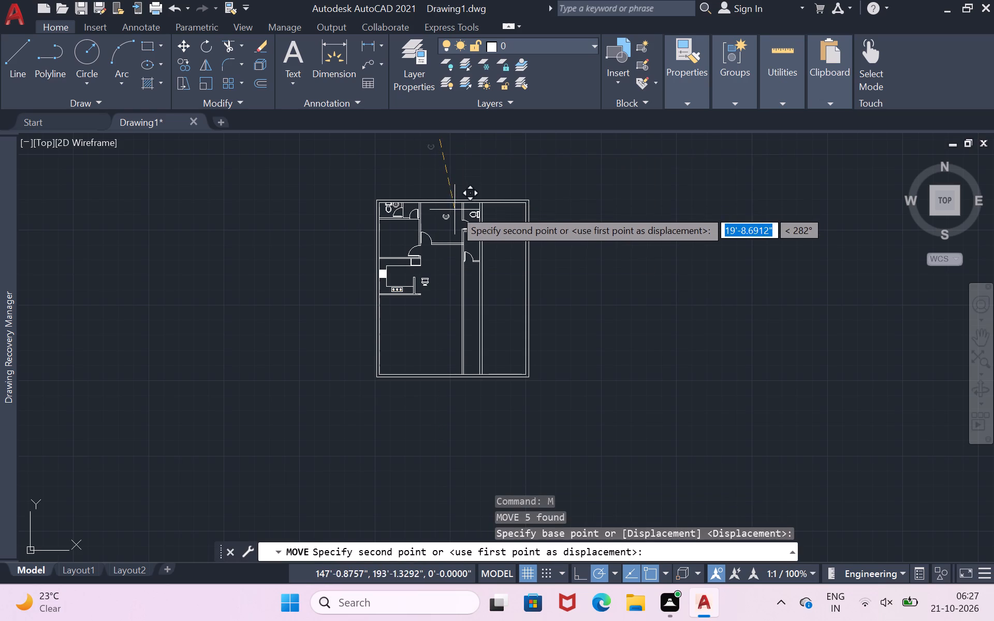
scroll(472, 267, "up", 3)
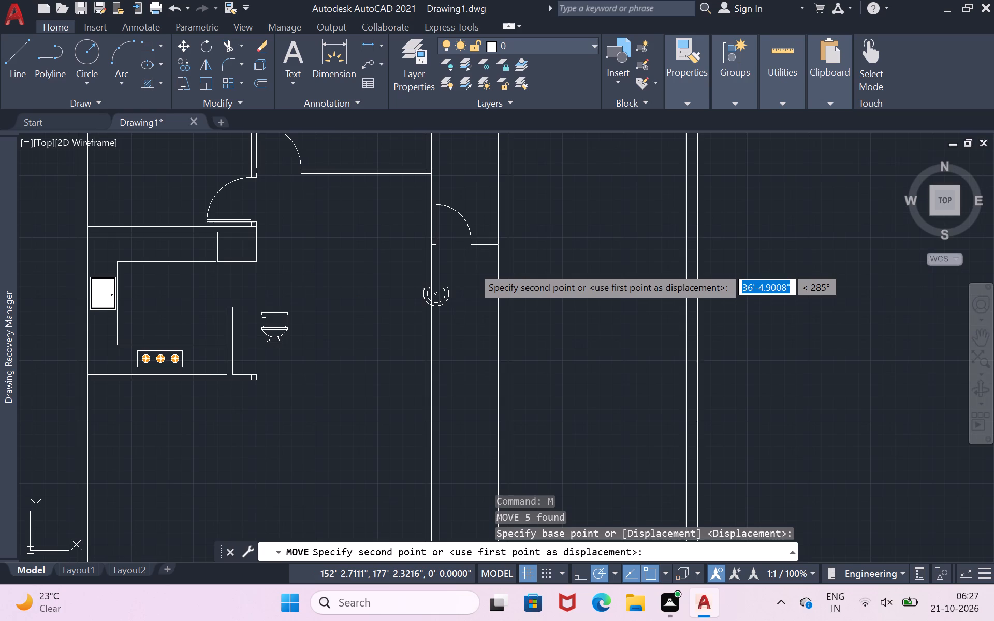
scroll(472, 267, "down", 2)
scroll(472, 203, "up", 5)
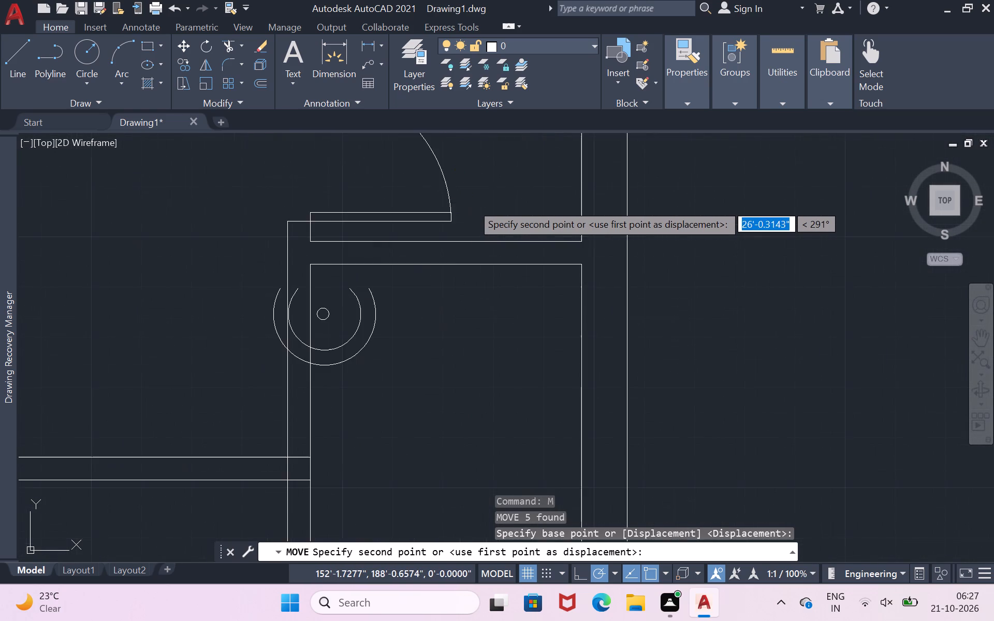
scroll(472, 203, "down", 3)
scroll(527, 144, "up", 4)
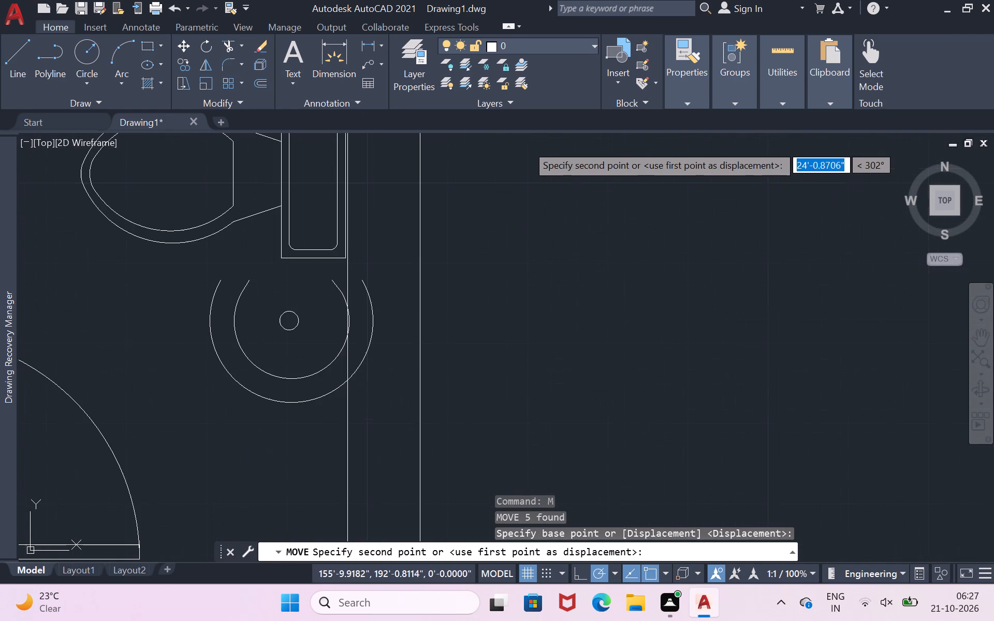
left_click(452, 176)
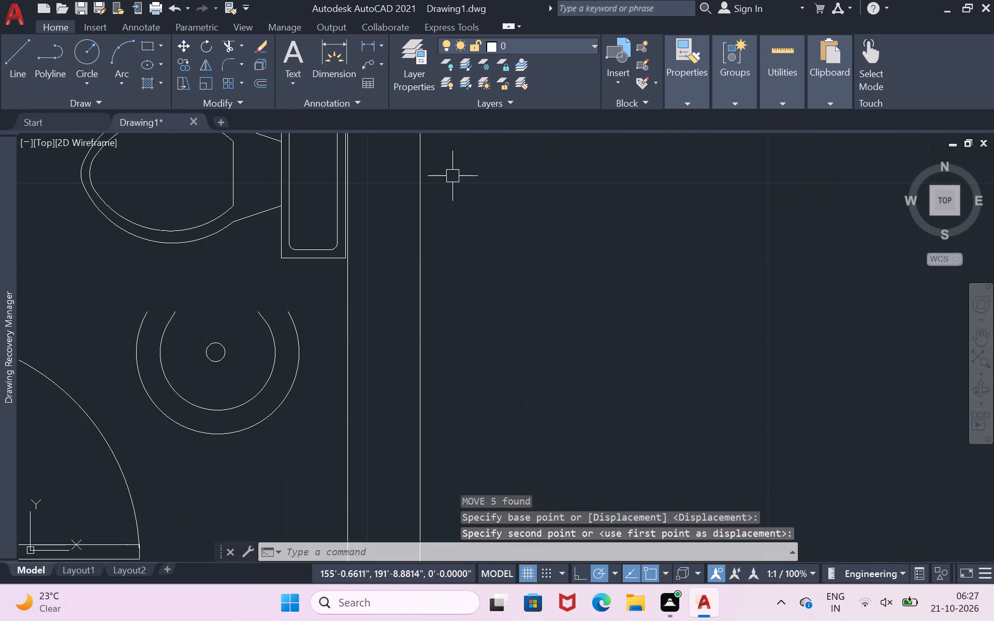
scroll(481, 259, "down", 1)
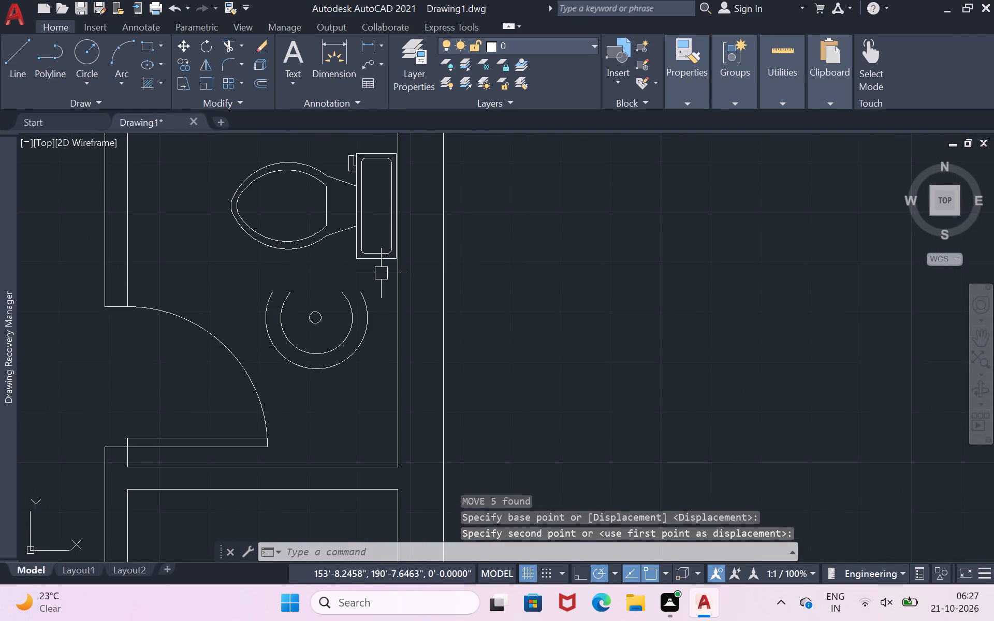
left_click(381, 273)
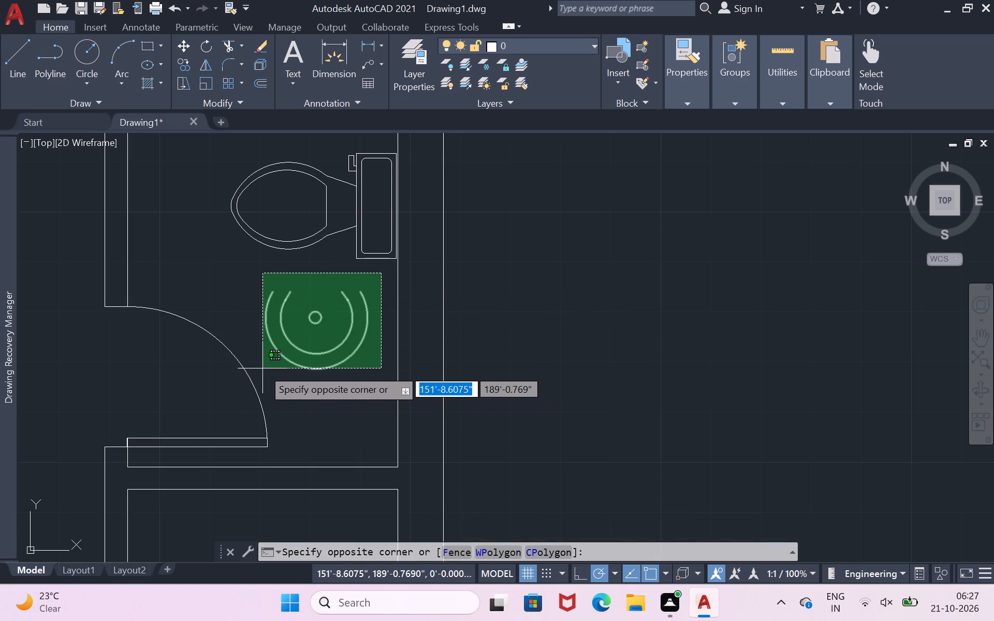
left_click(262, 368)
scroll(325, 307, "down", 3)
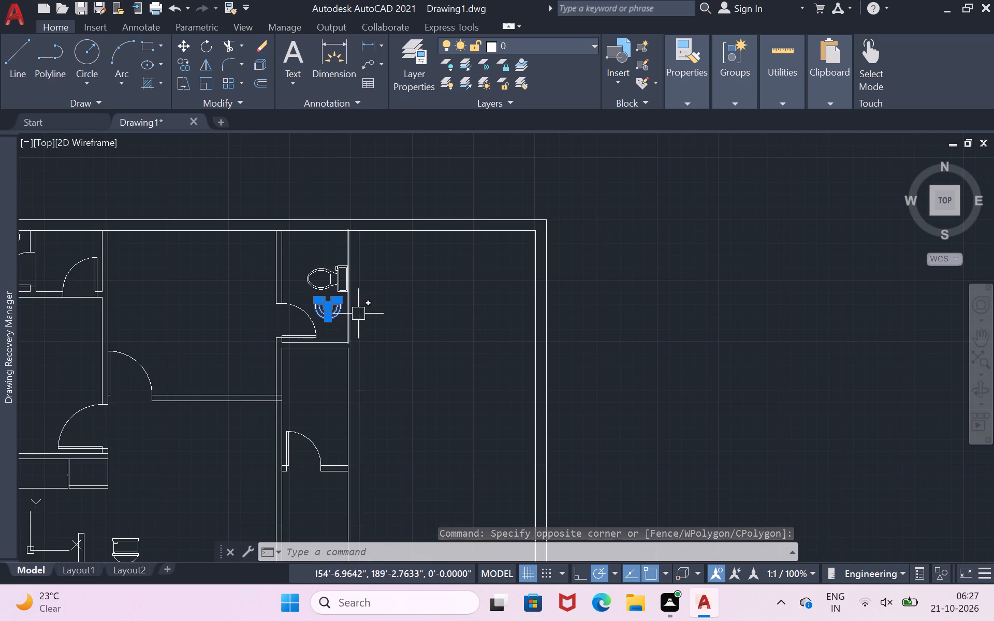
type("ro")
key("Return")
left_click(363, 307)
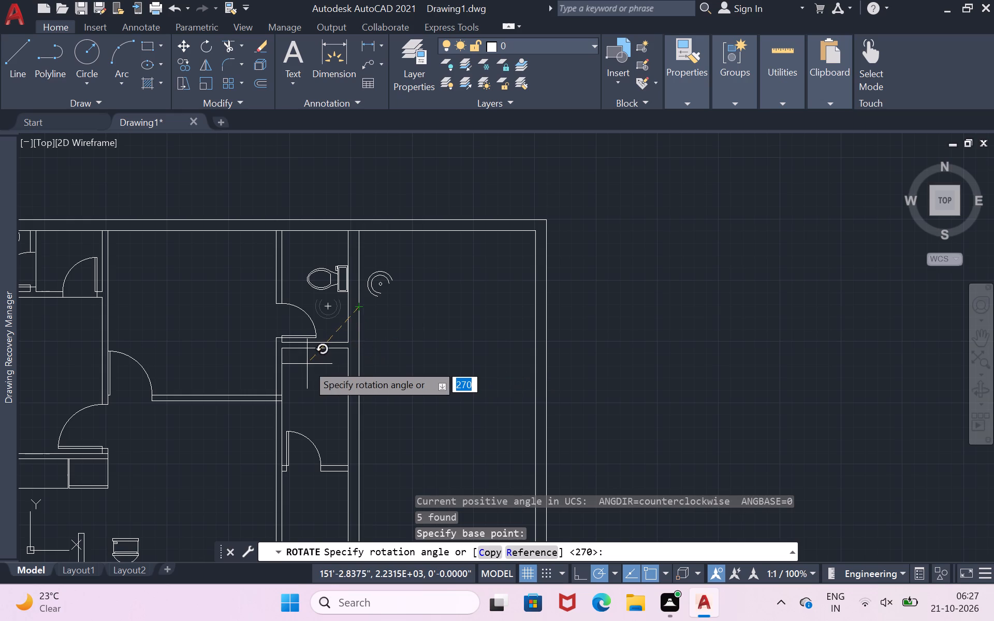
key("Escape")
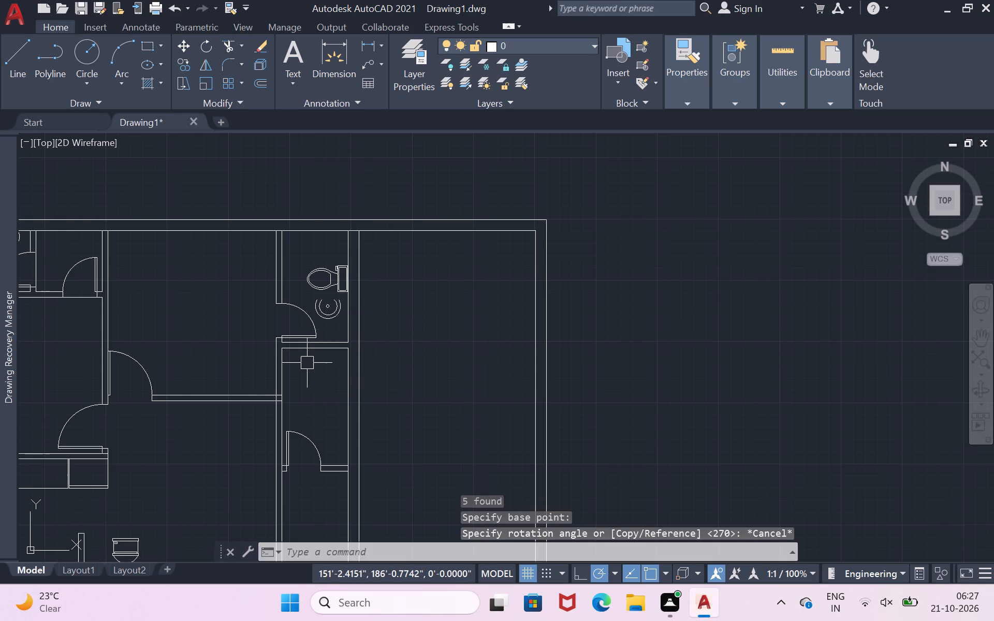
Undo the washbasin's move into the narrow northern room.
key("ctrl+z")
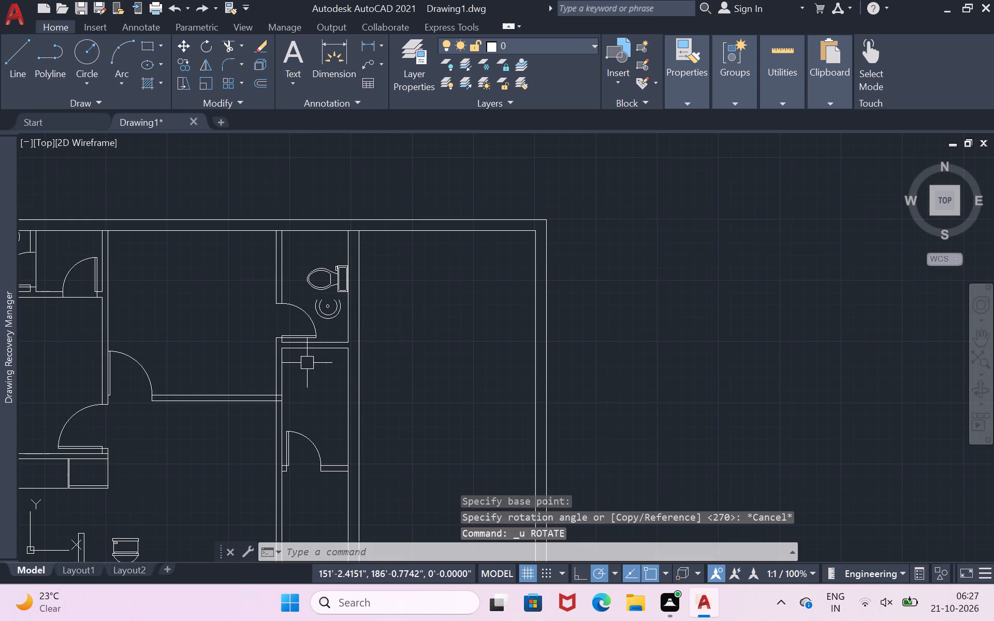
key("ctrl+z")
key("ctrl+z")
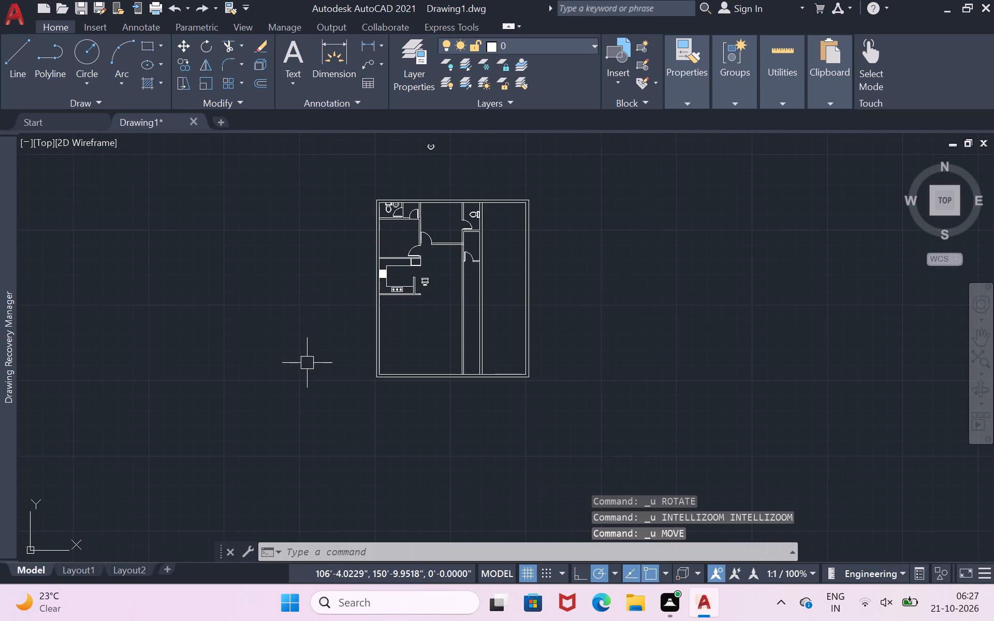
Rotate the round washbasin above the plan by 270° so its cut-off side faces east.
scroll(435, 132, "up", 4)
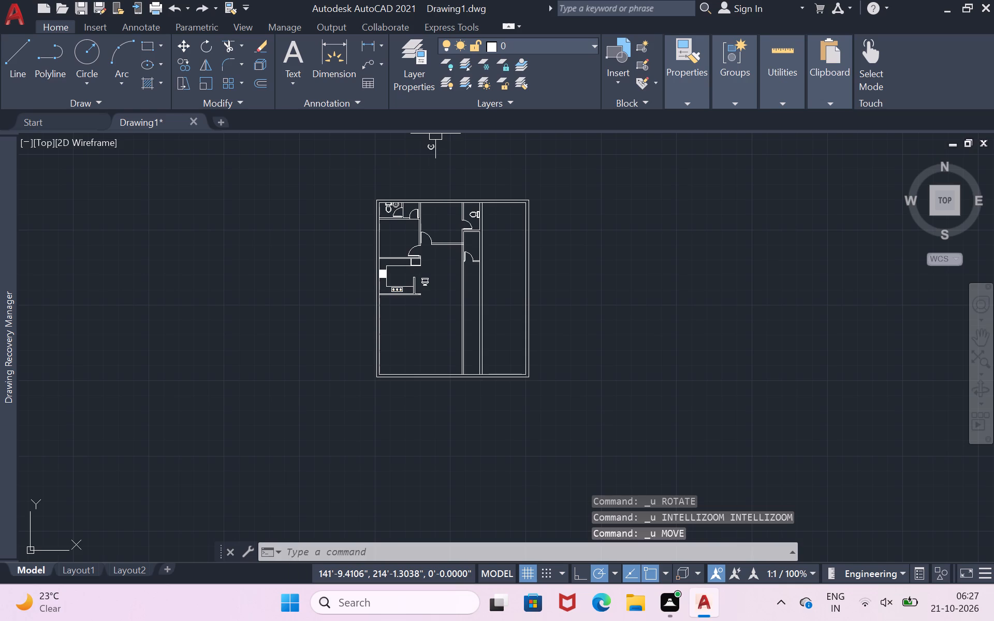
scroll(460, 137, "up", 4)
left_click_drag(285, 168, 393, 201)
type("ro")
key("Return")
left_click(393, 201)
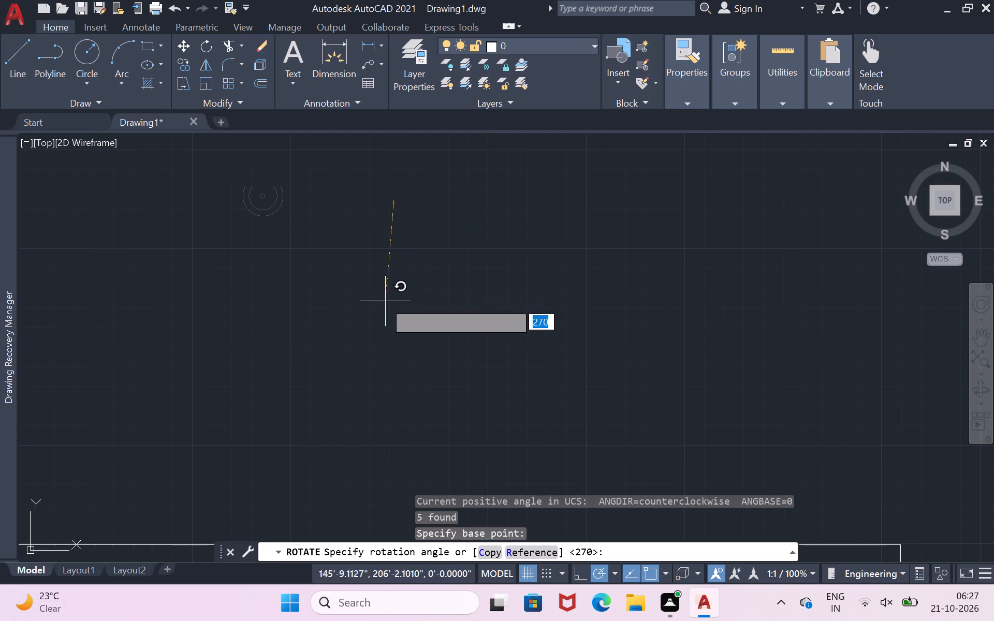
scroll(358, 309, "down", 2)
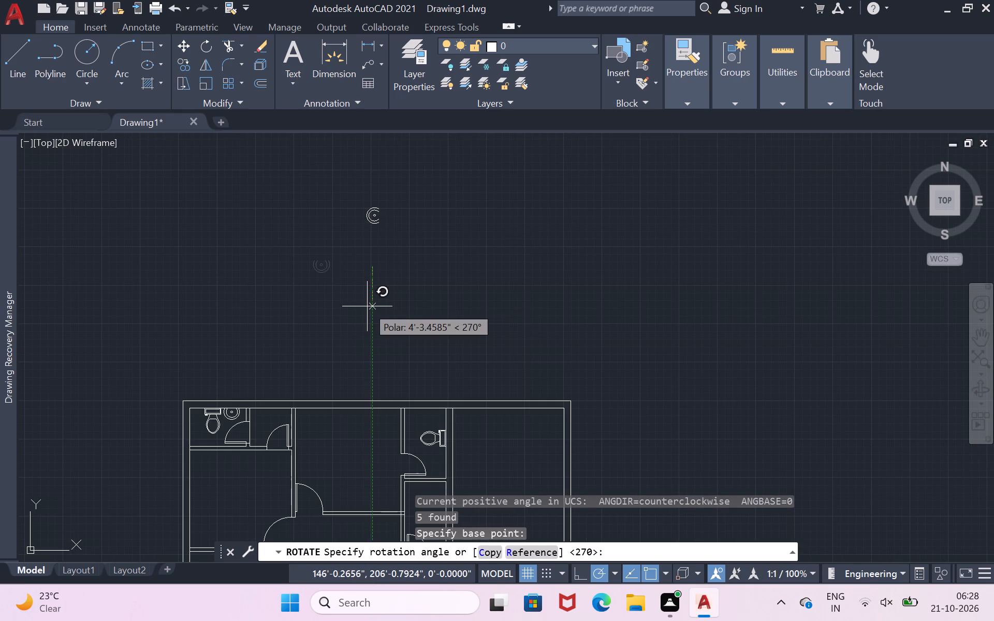
left_click(367, 306)
Copy the rotated washbasin into the narrow northern toilet room, against the east partition just south of the toilet.
scroll(390, 198, "up", 2)
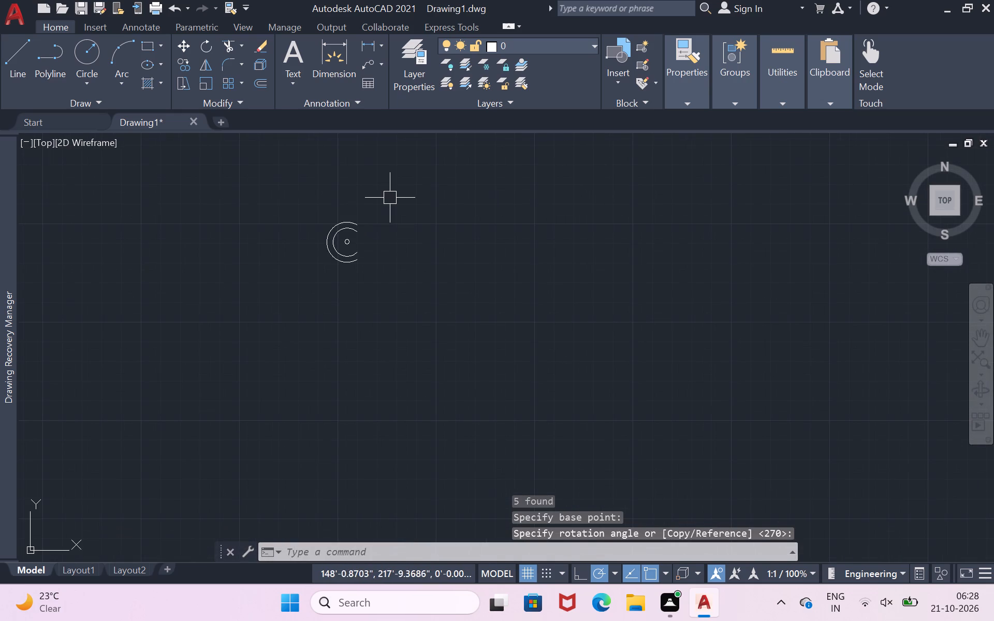
left_click_drag(390, 198, 441, 276)
type("co")
key("Return")
left_click(440, 269)
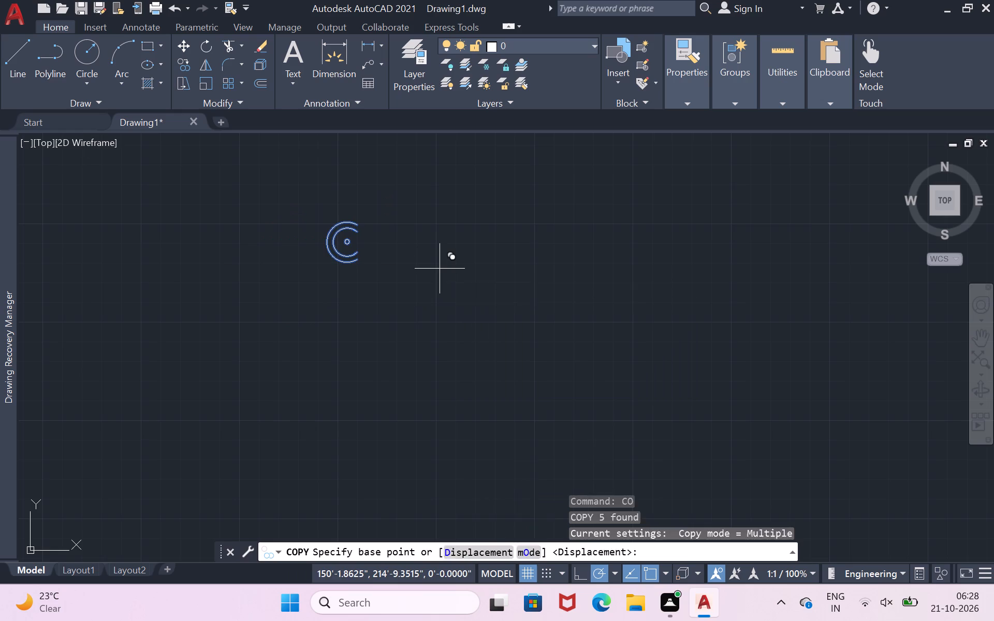
scroll(523, 253, "down", 4)
scroll(538, 388, "up", 3)
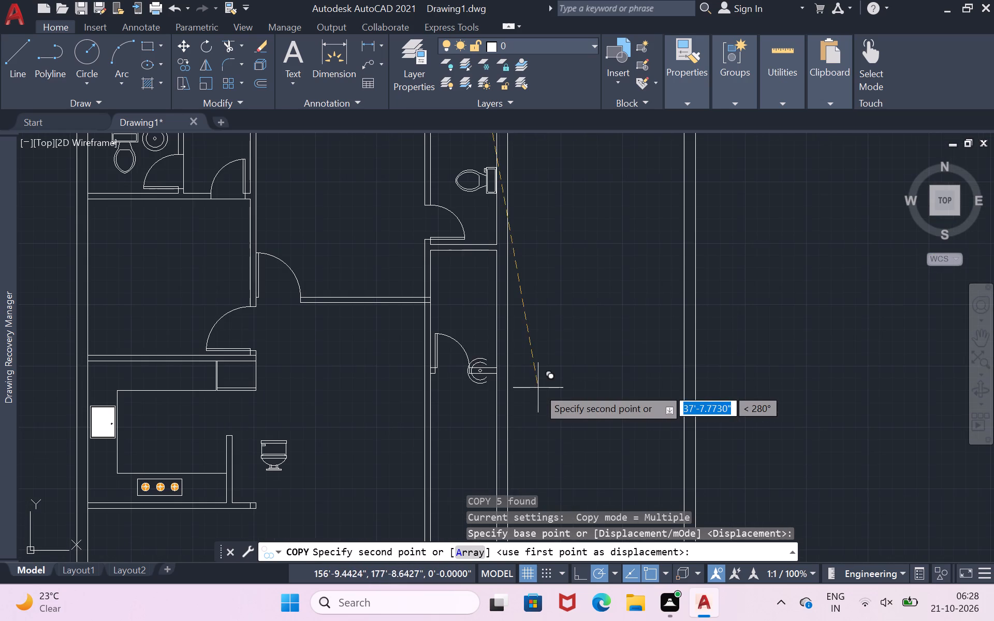
scroll(542, 233, "up", 2)
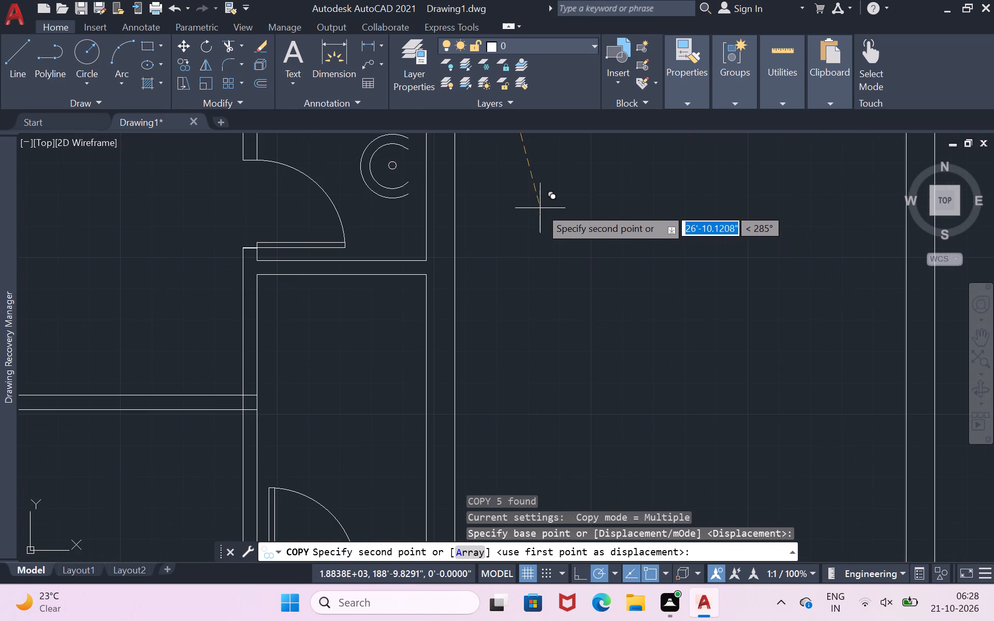
scroll(540, 208, "down", 1)
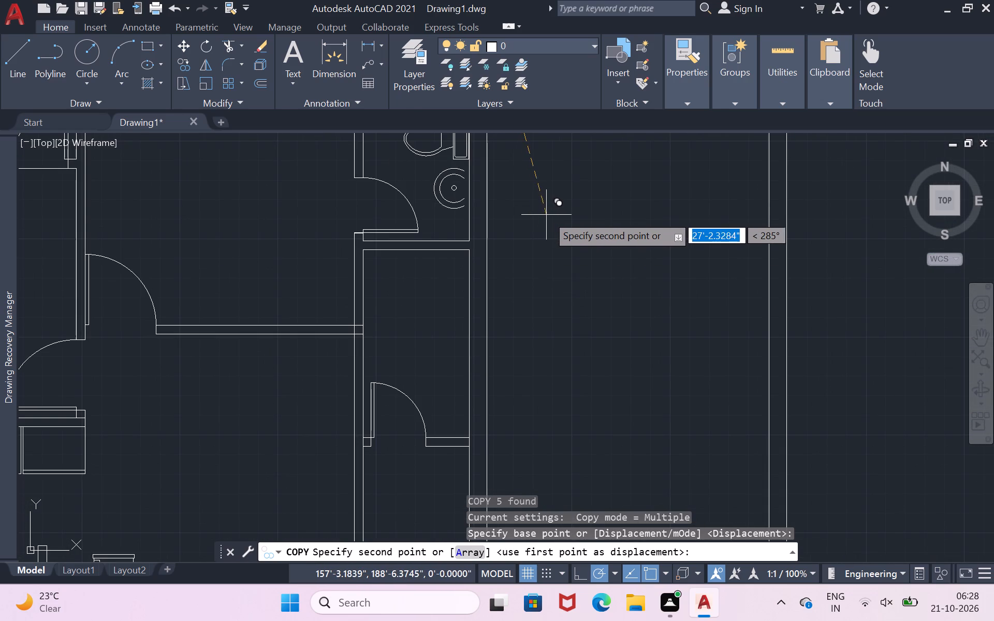
scroll(547, 215, "up", 1)
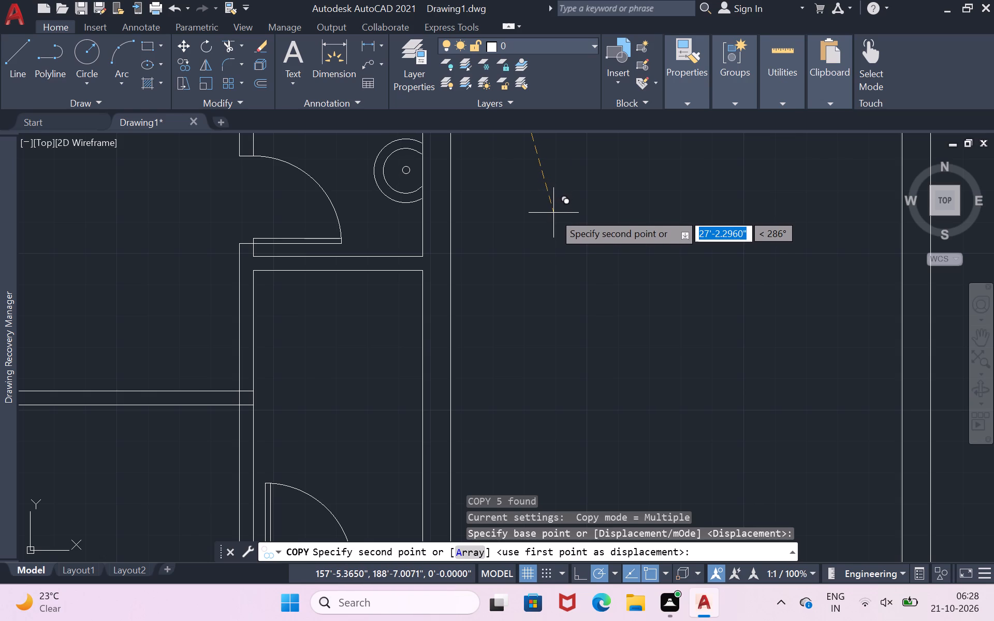
left_click(553, 213)
Place a second copy of the washbasin against the east partition in the adjoining room to the south, north of its door.
scroll(539, 255, "down", 2)
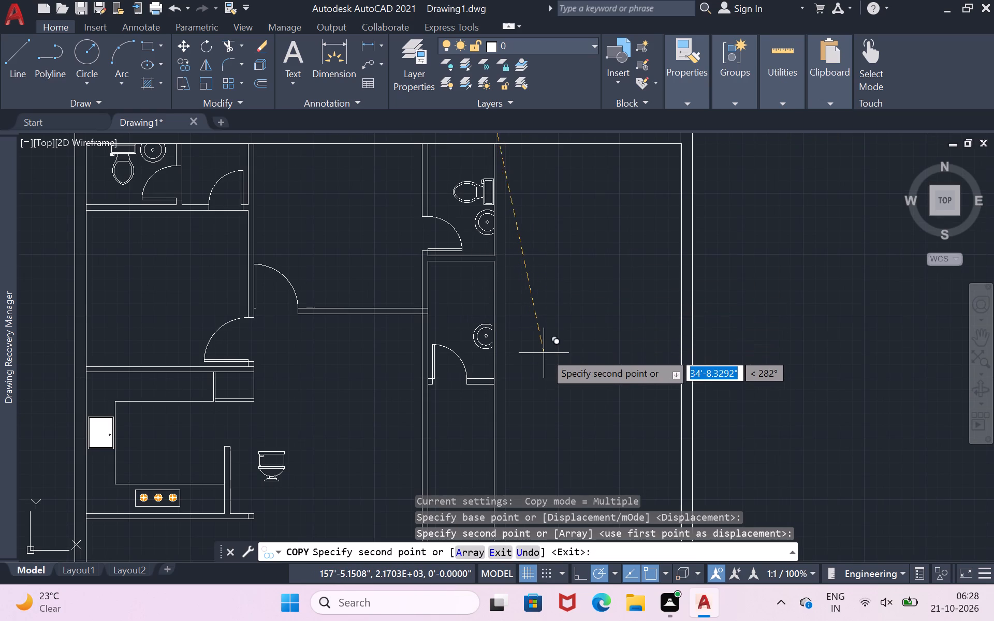
scroll(545, 352, "up", 2)
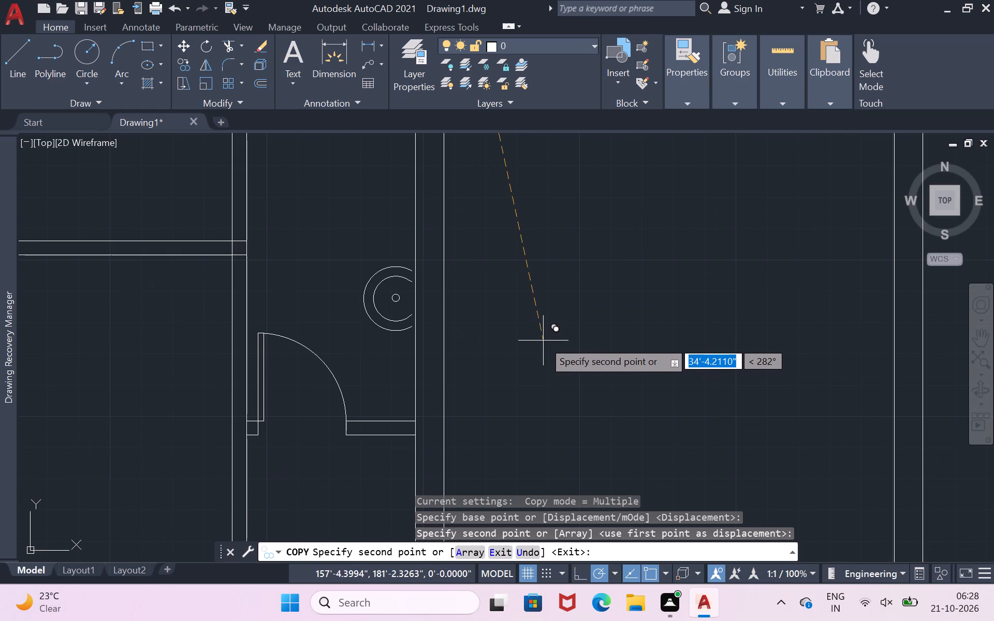
scroll(548, 335, "up", 2)
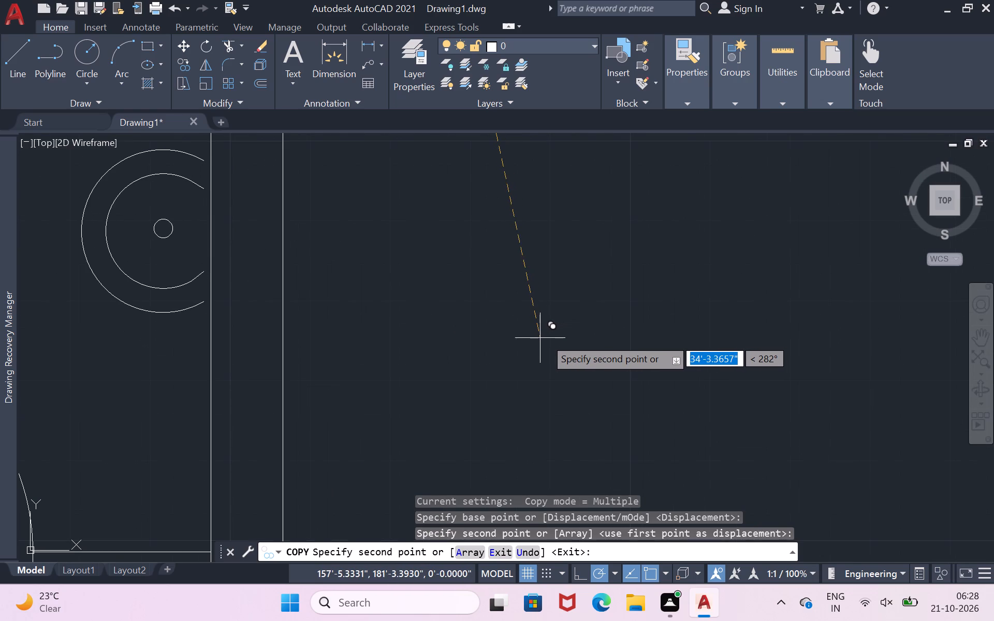
left_click(545, 338)
scroll(545, 338, "down", 3)
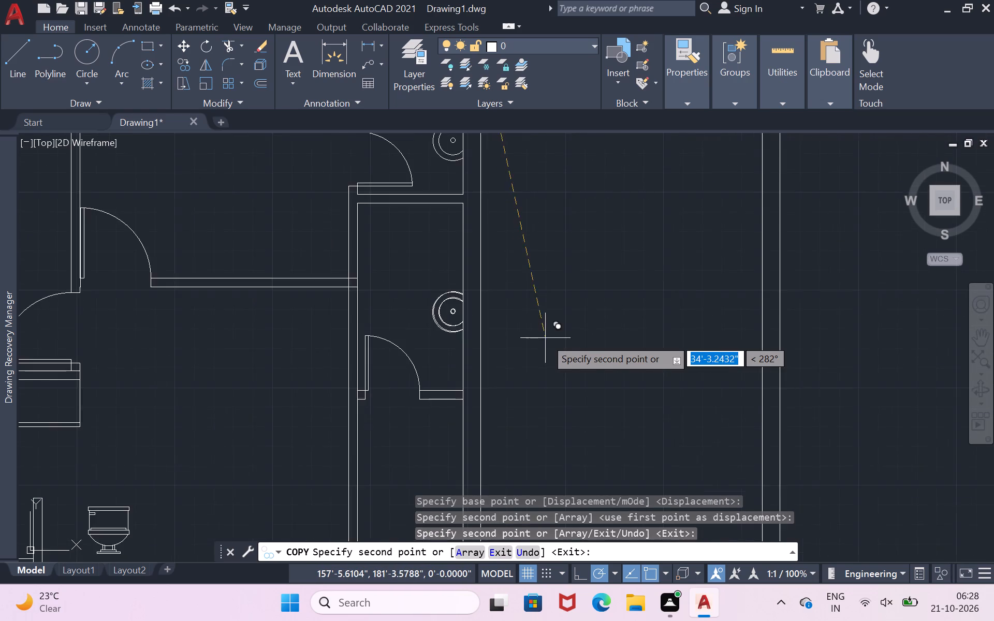
scroll(545, 338, "down", 2)
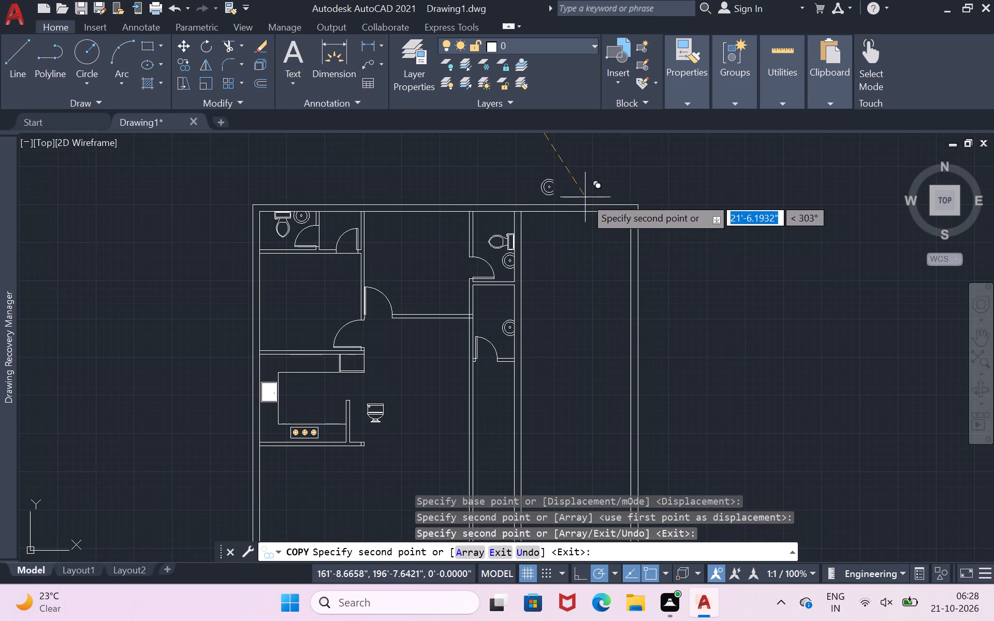
key("Return")
Erase the source washbasin left above the plan.
scroll(585, 197, "down", 3)
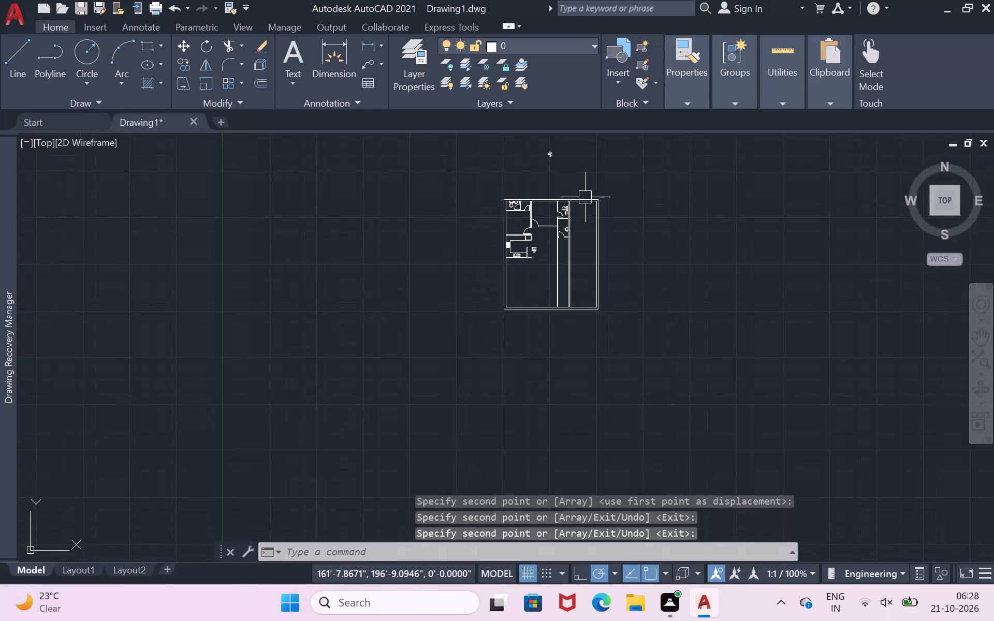
left_click_drag(573, 146, 519, 168)
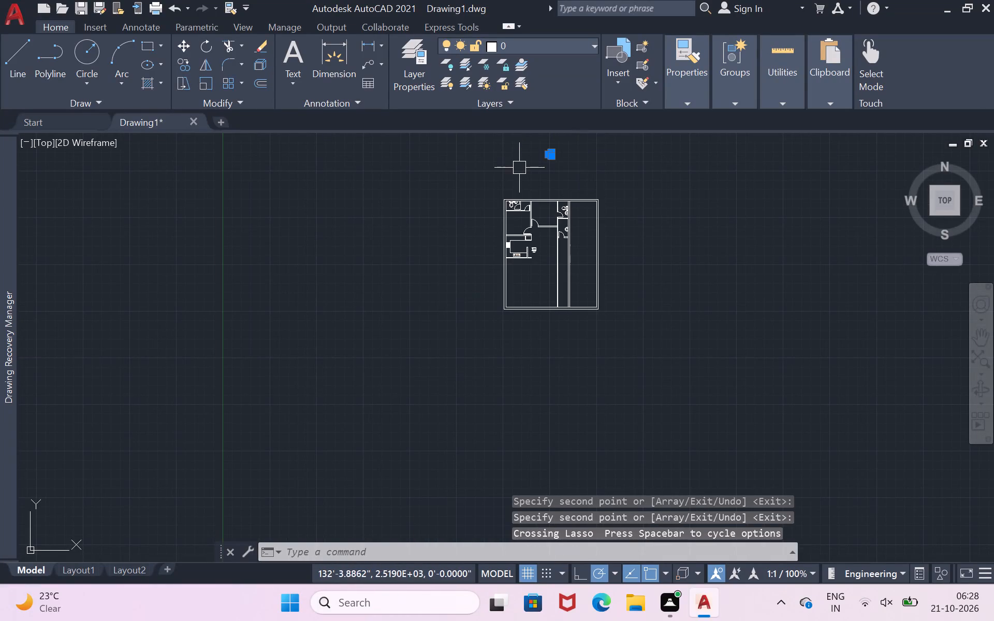
key("Delete")
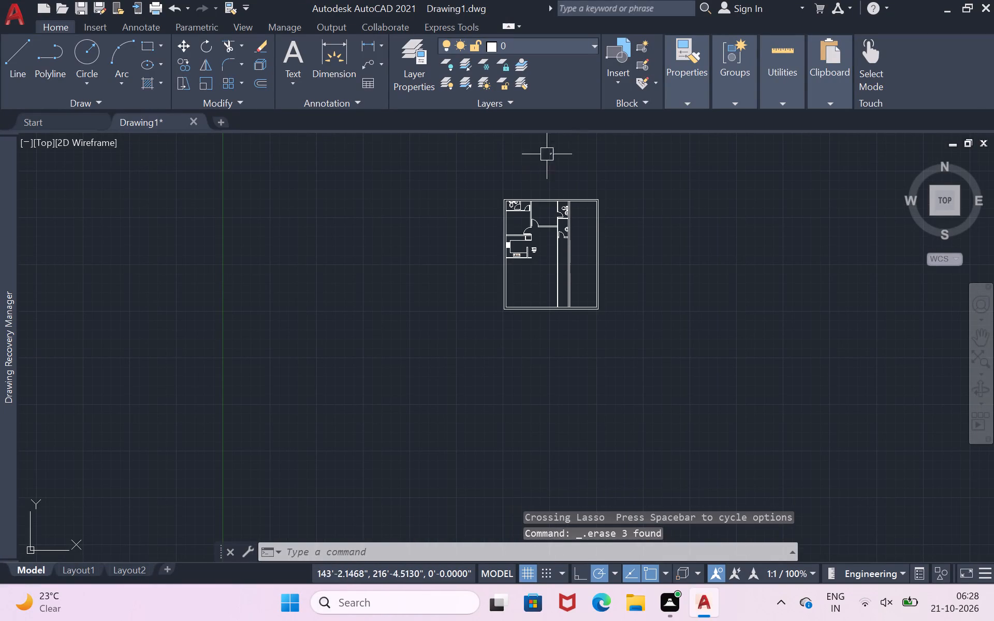
Copy the northern room's east-facing toilet about 7'-6" straight south into the adjoining room, just north of its washbasin.
scroll(575, 224, "up", 3)
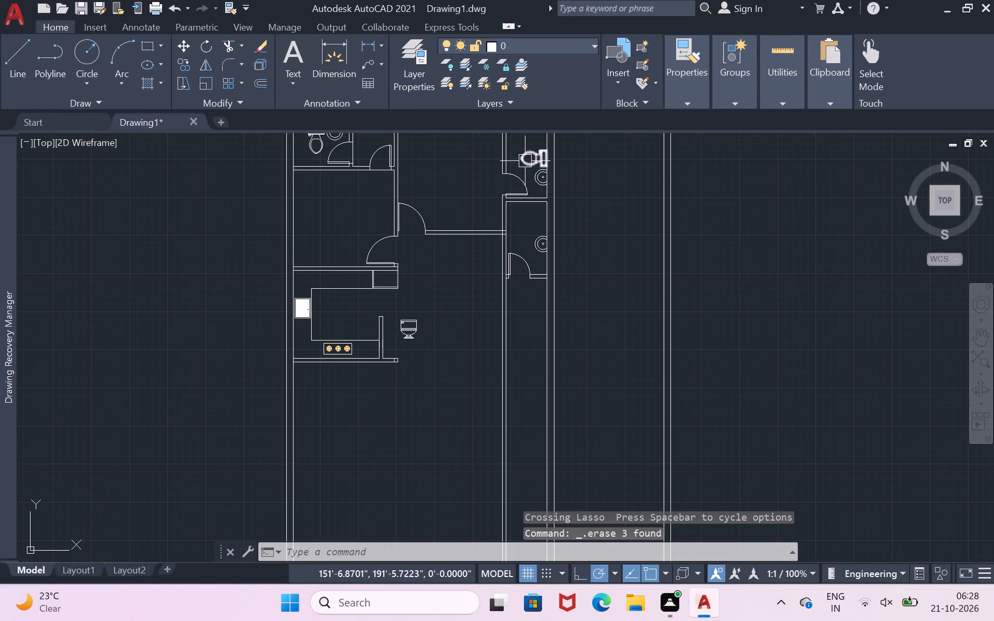
left_click(525, 160)
type("co")
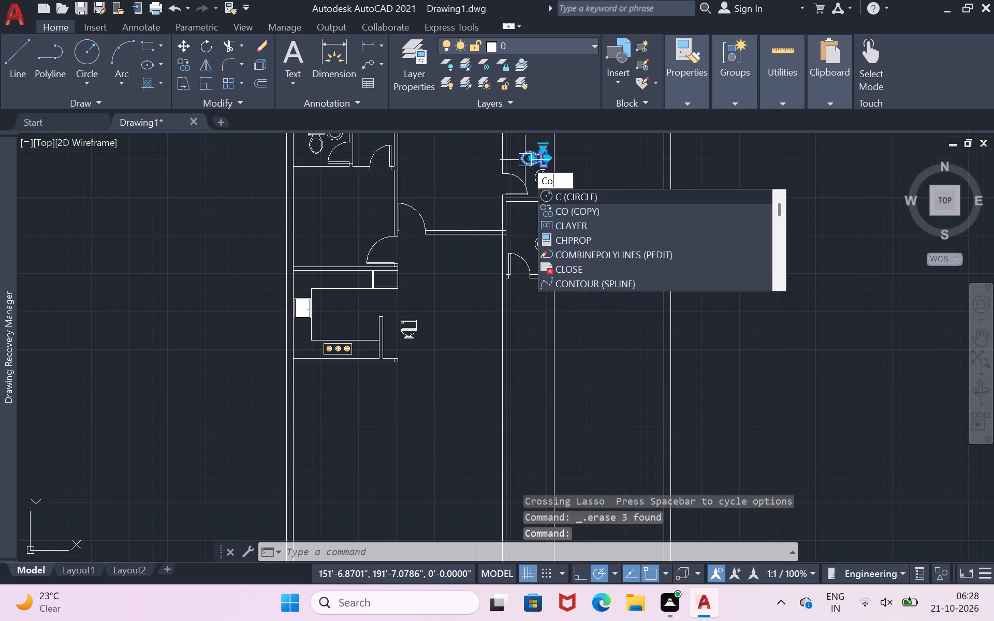
key("Return")
left_click_drag(525, 159, 521, 135)
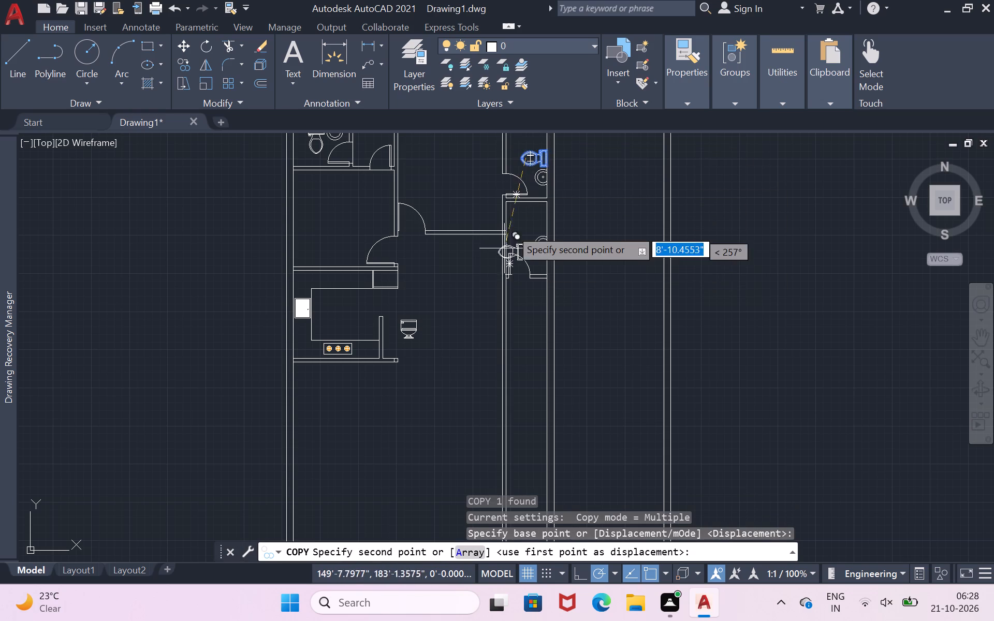
scroll(529, 220, "up", 3)
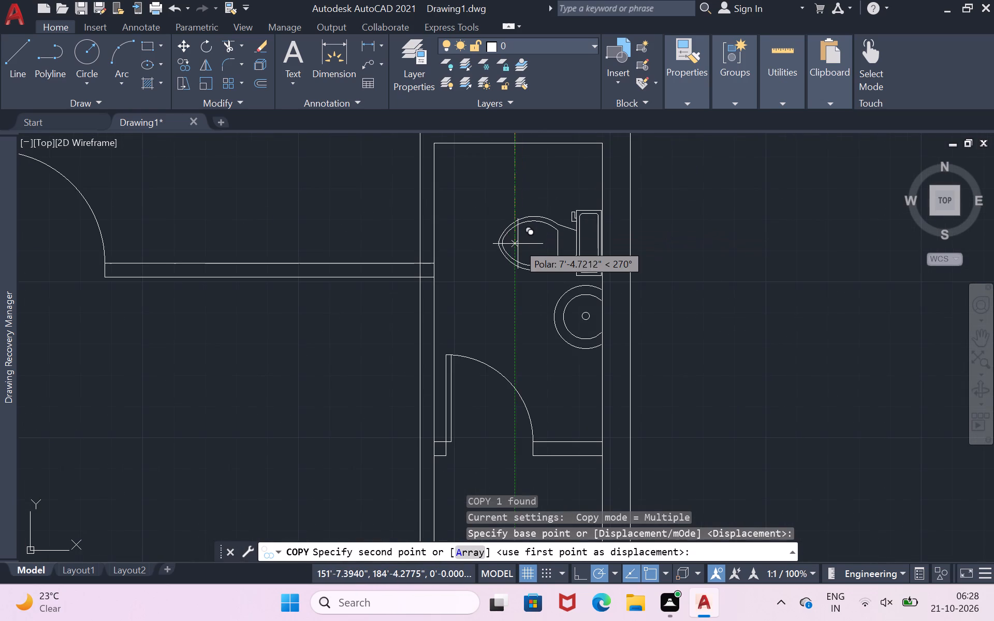
scroll(518, 244, "up", 3)
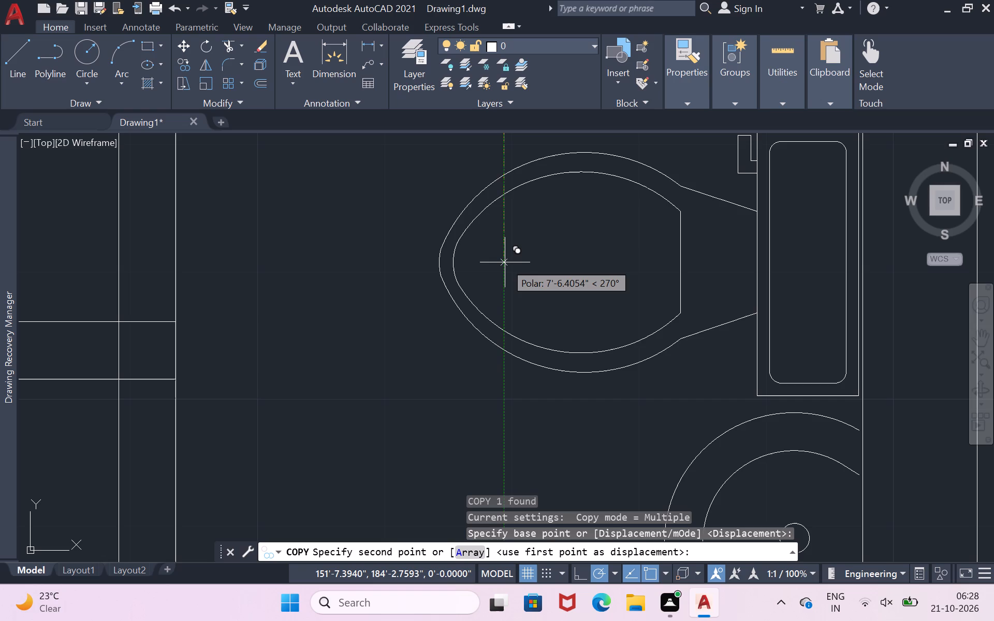
left_click(505, 256)
scroll(505, 256, "down", 1)
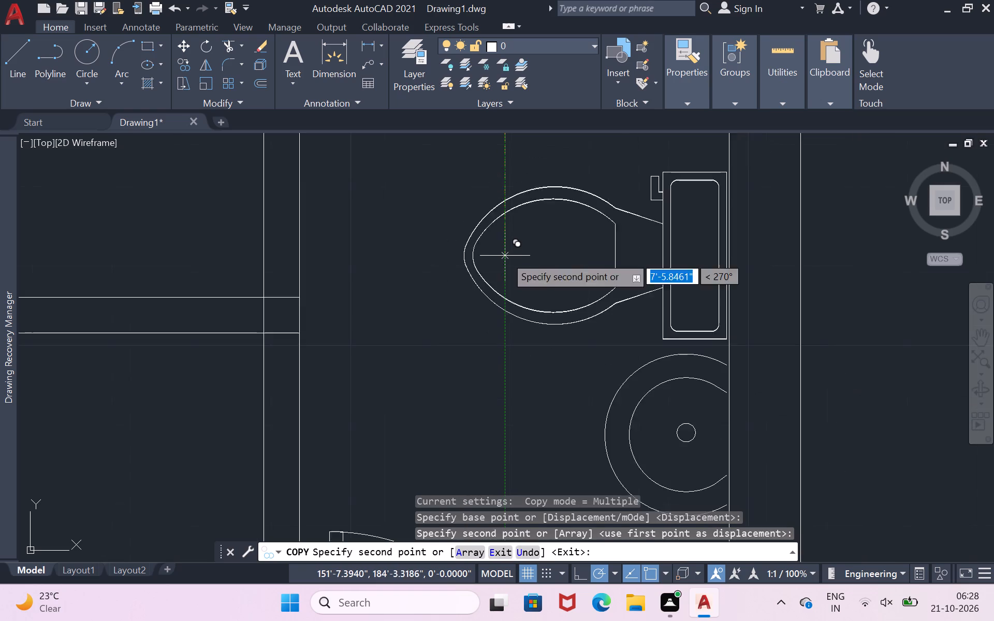
scroll(505, 256, "down", 2)
key("Return")
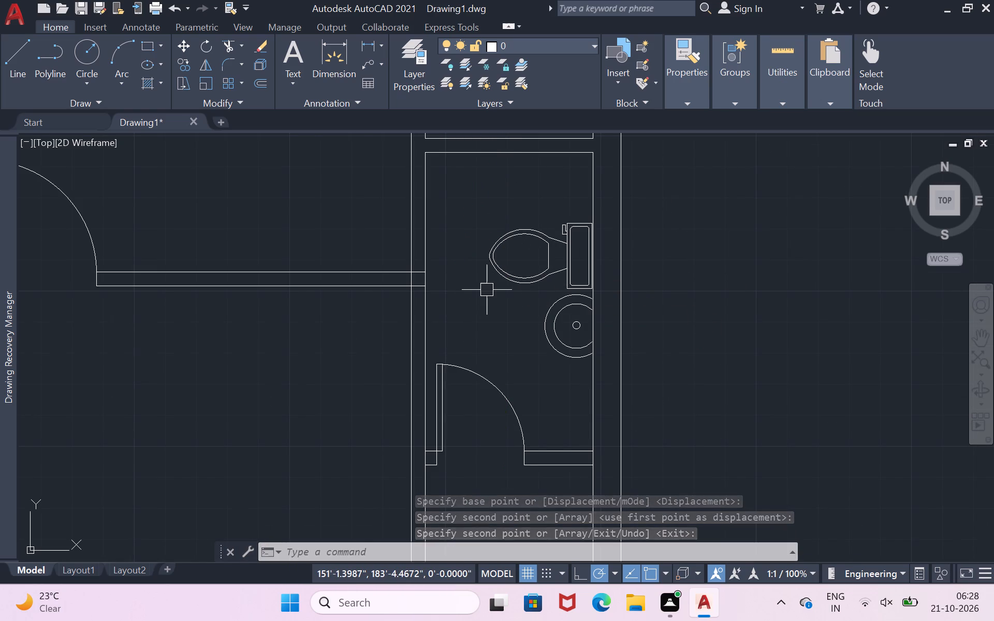
Delete the spare toilet standing outside the kitchen's east side.
scroll(487, 290, "down", 3)
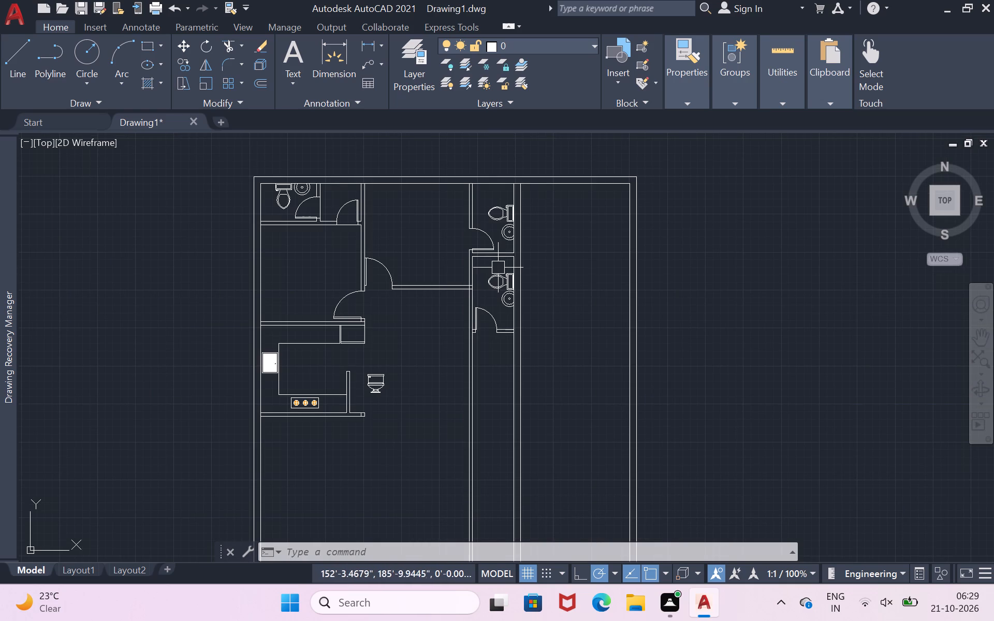
scroll(521, 263, "down", 1)
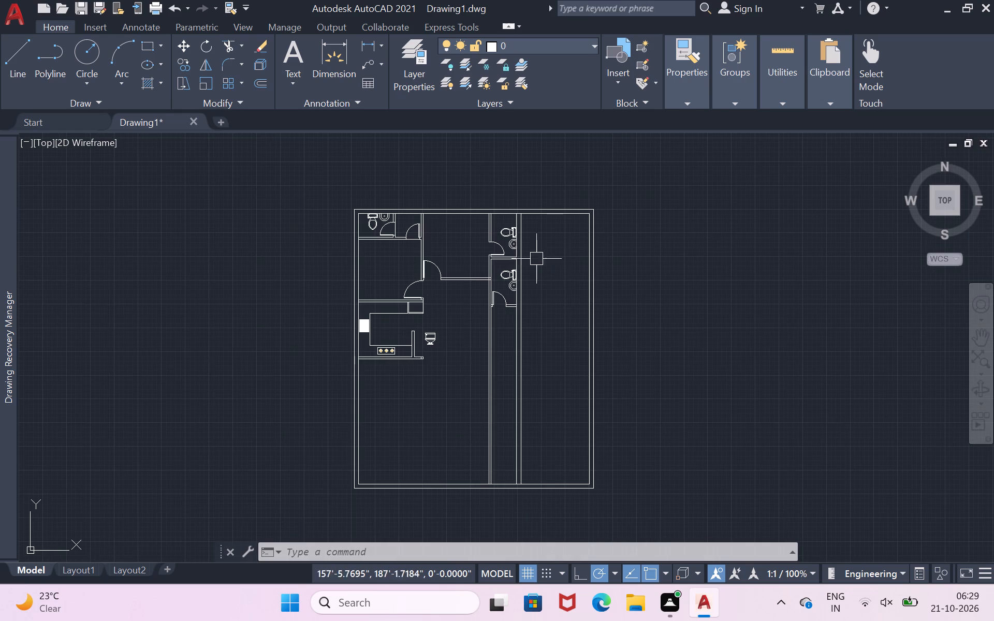
left_click(440, 343)
key("Delete")
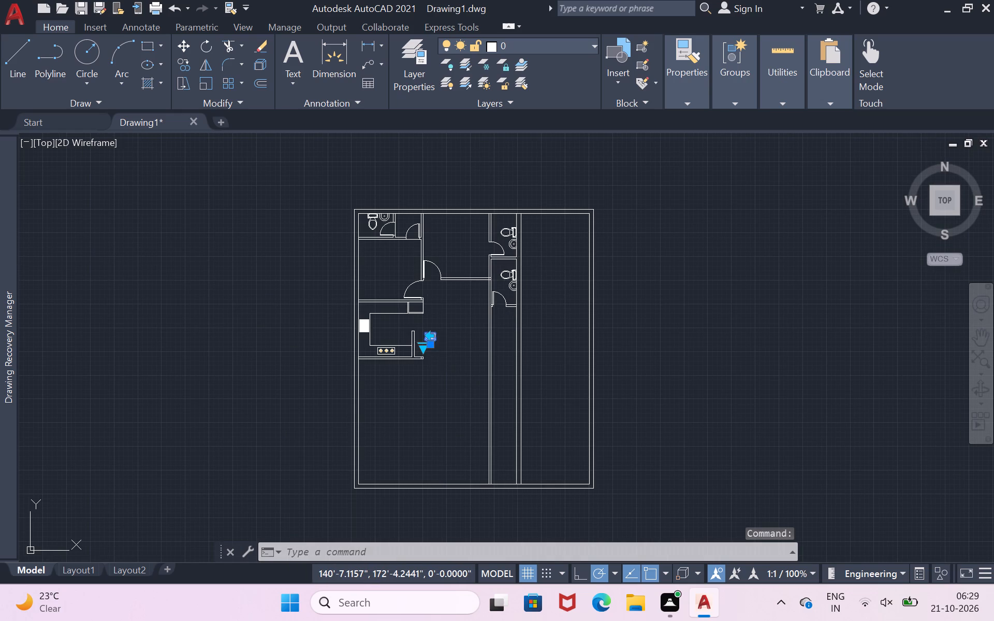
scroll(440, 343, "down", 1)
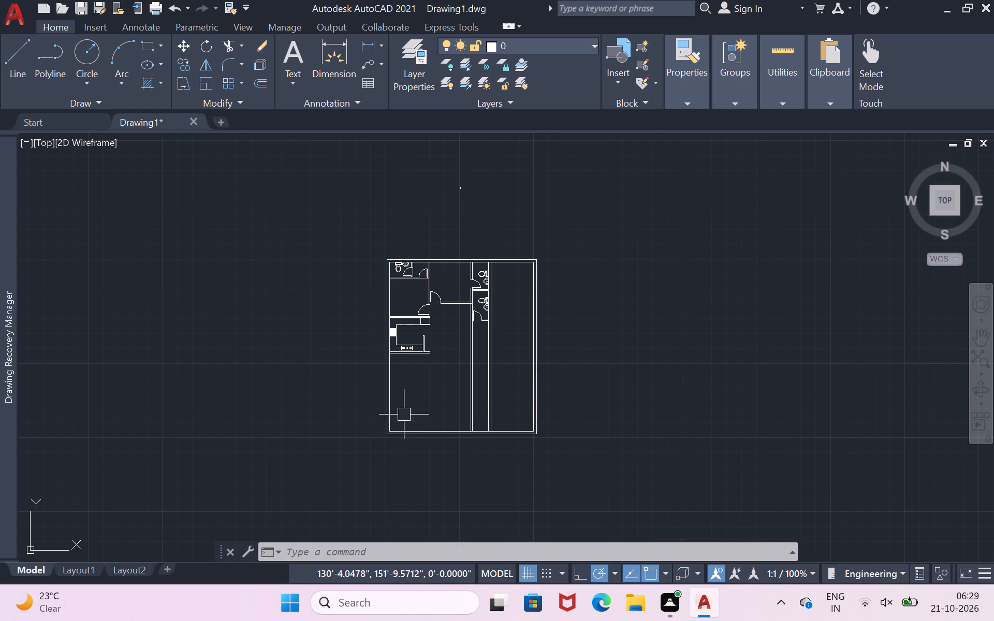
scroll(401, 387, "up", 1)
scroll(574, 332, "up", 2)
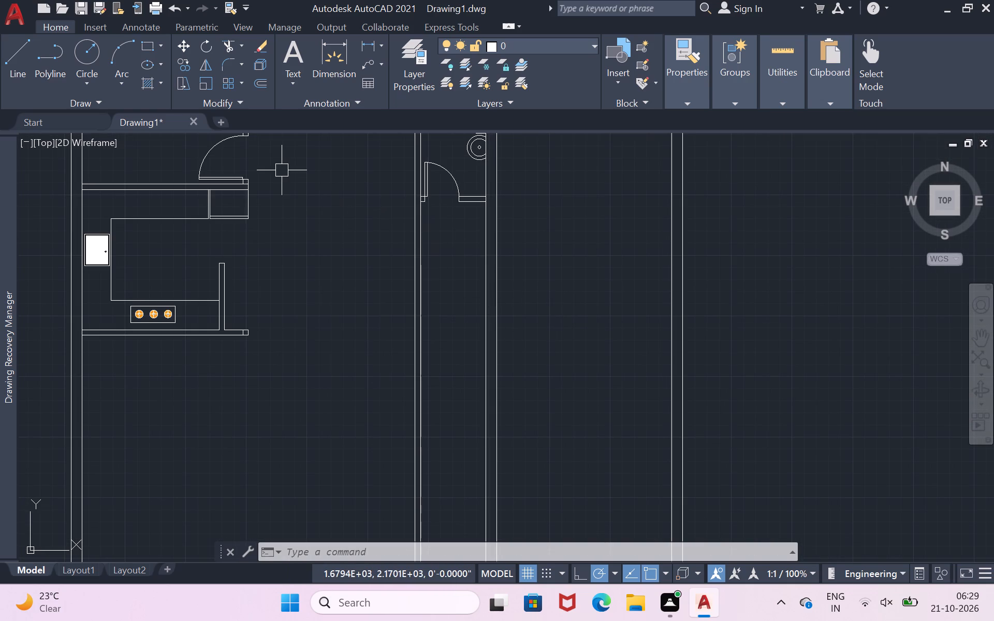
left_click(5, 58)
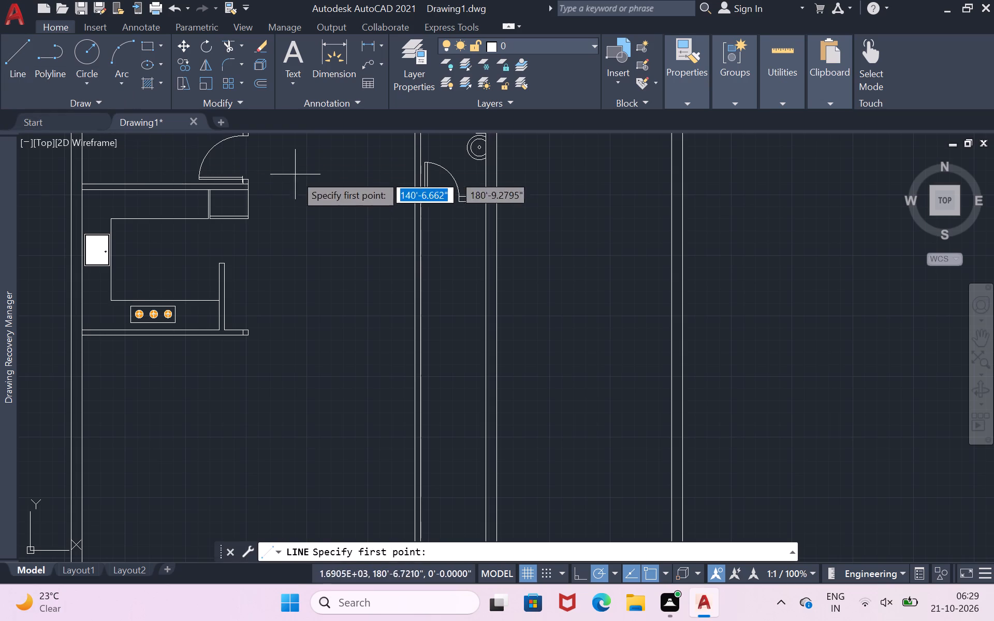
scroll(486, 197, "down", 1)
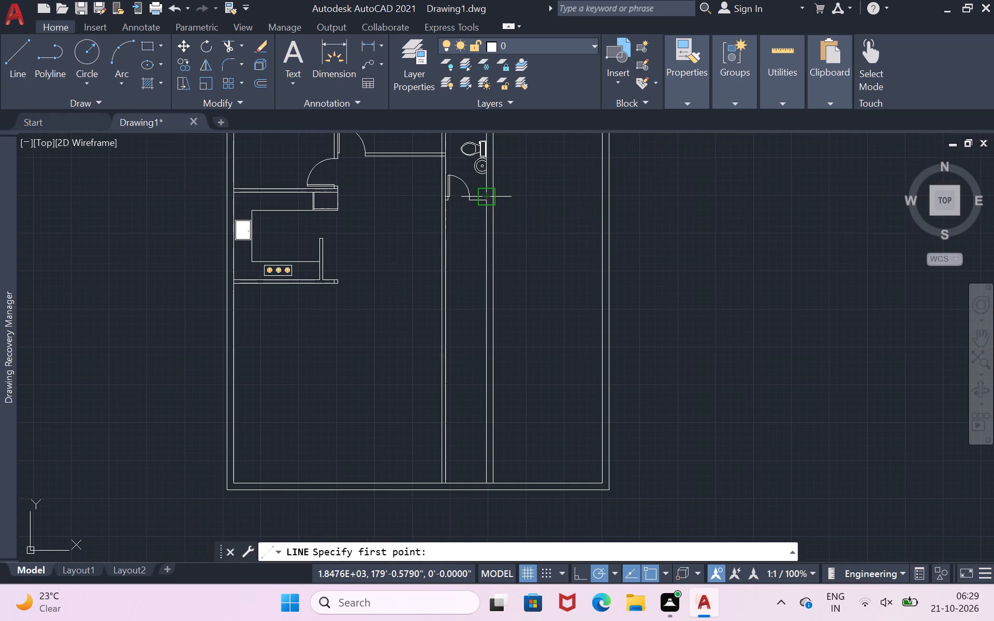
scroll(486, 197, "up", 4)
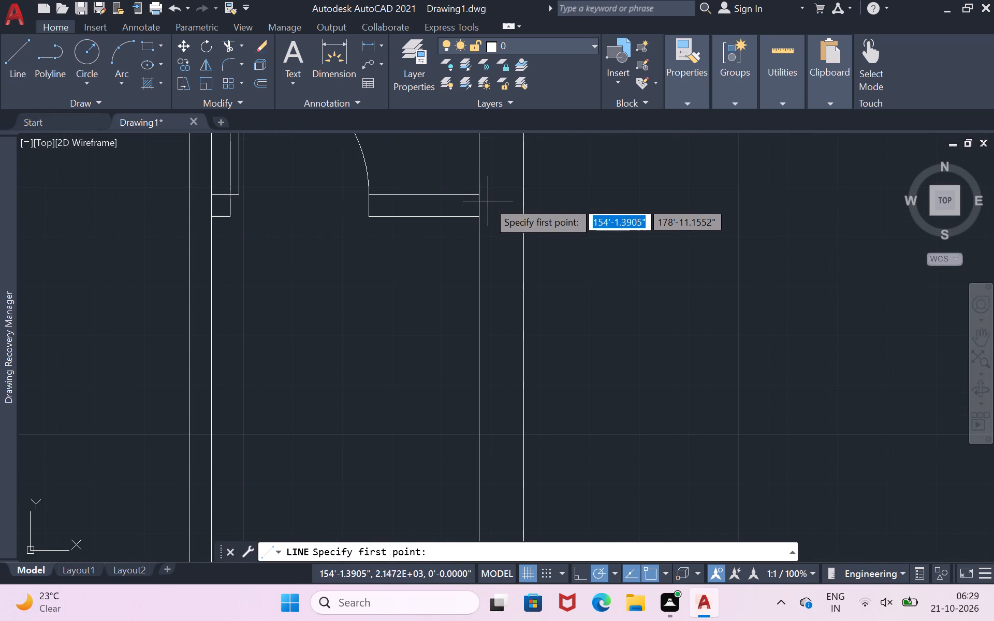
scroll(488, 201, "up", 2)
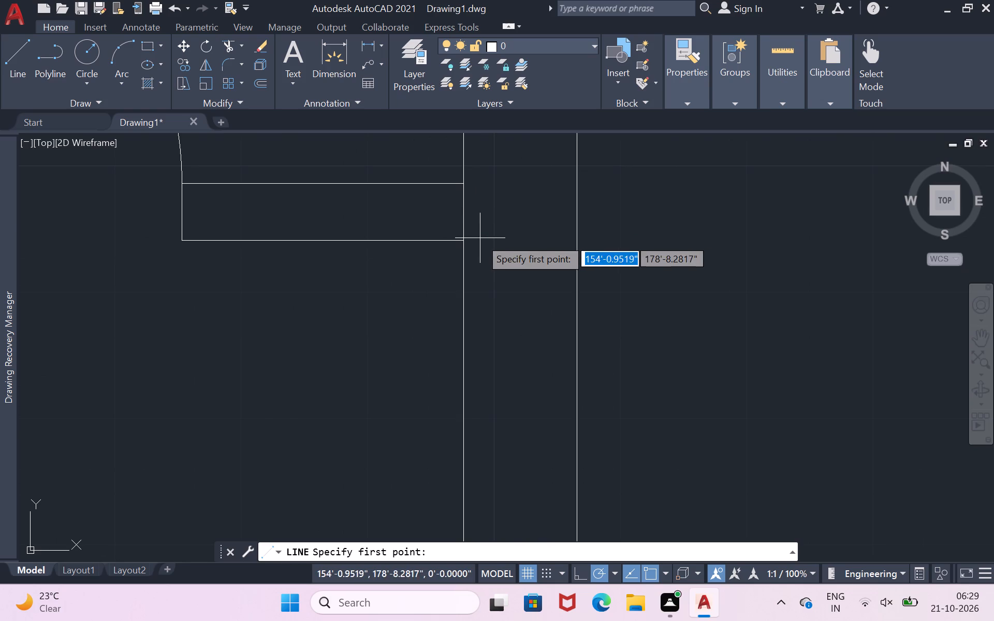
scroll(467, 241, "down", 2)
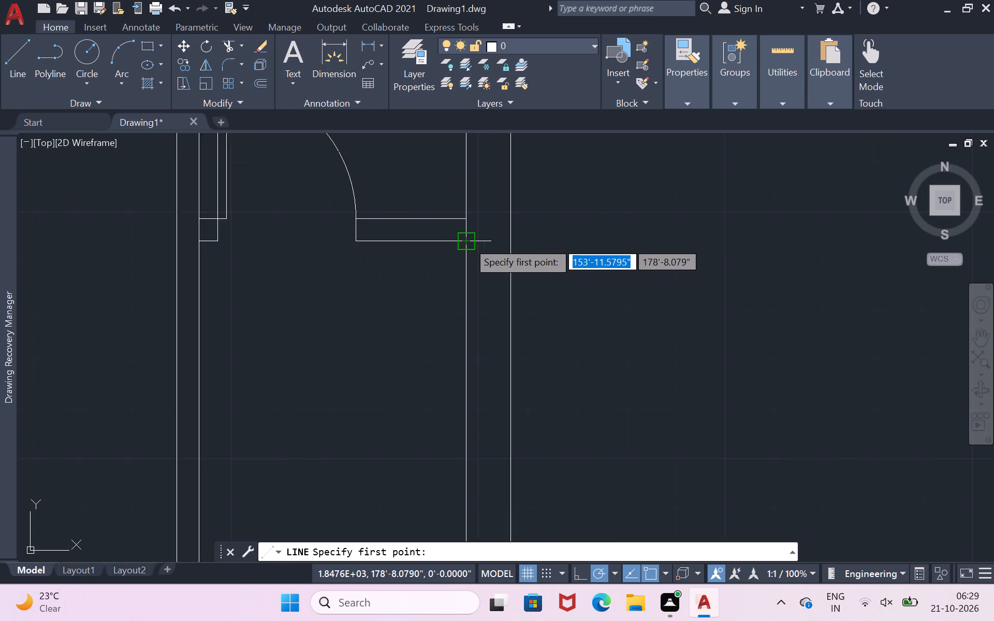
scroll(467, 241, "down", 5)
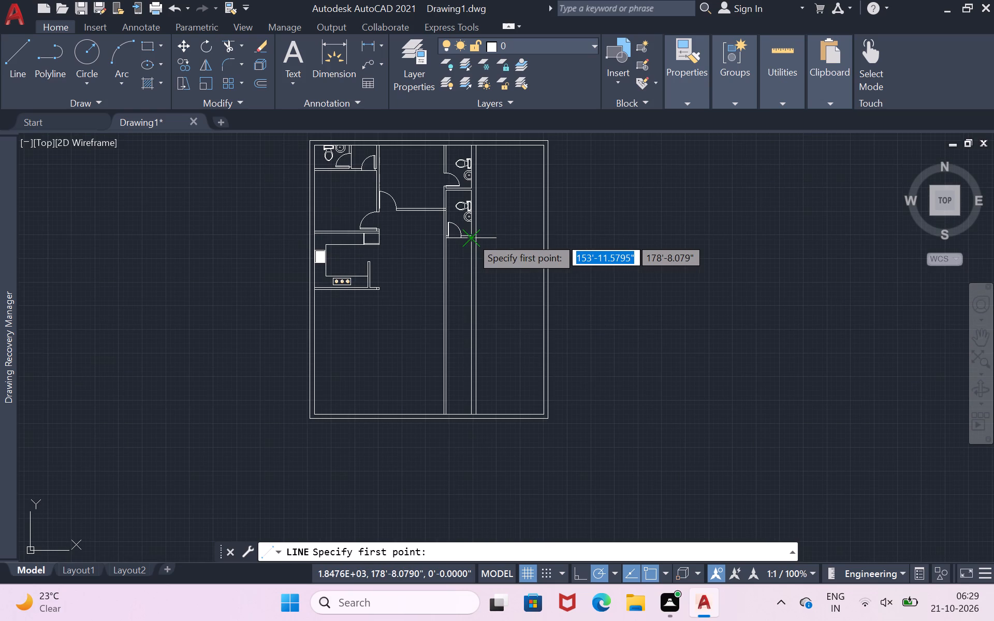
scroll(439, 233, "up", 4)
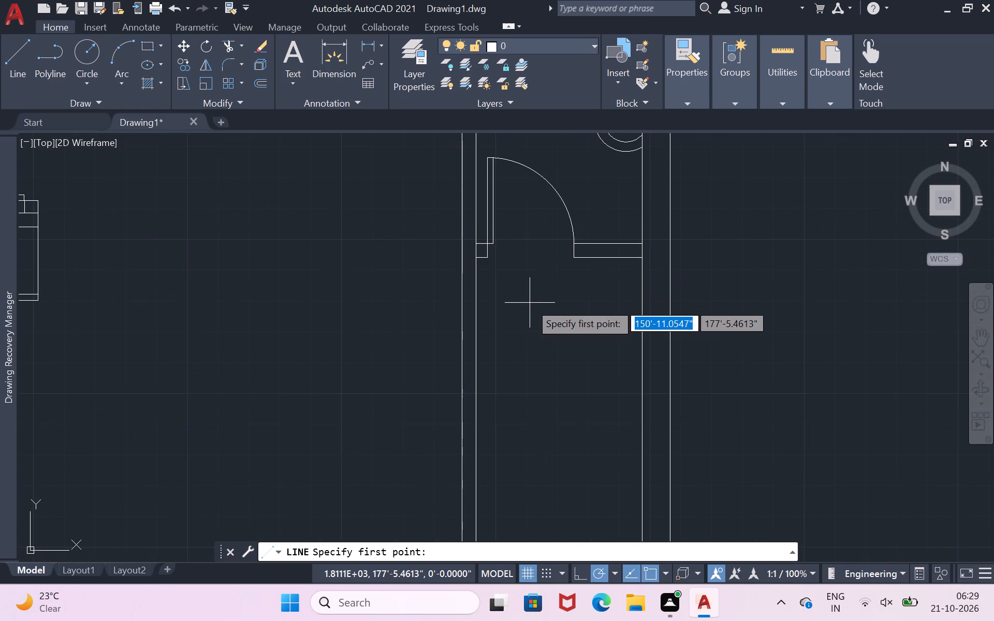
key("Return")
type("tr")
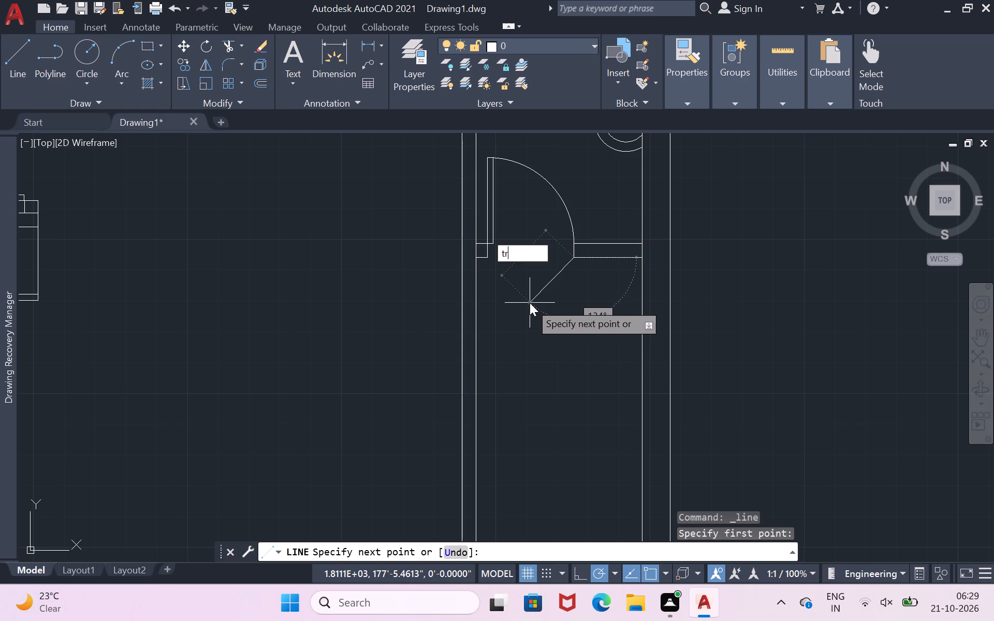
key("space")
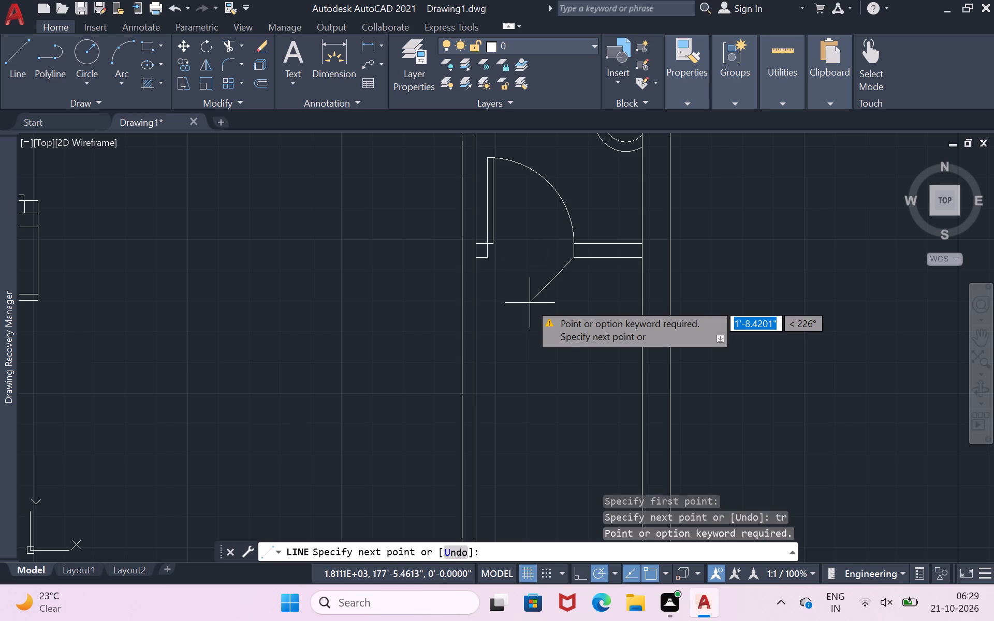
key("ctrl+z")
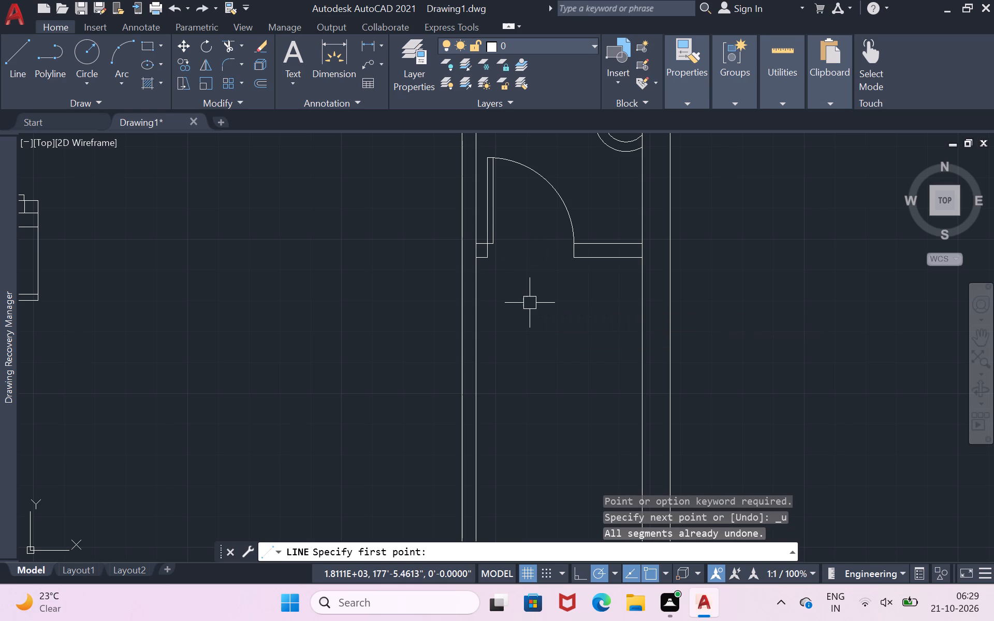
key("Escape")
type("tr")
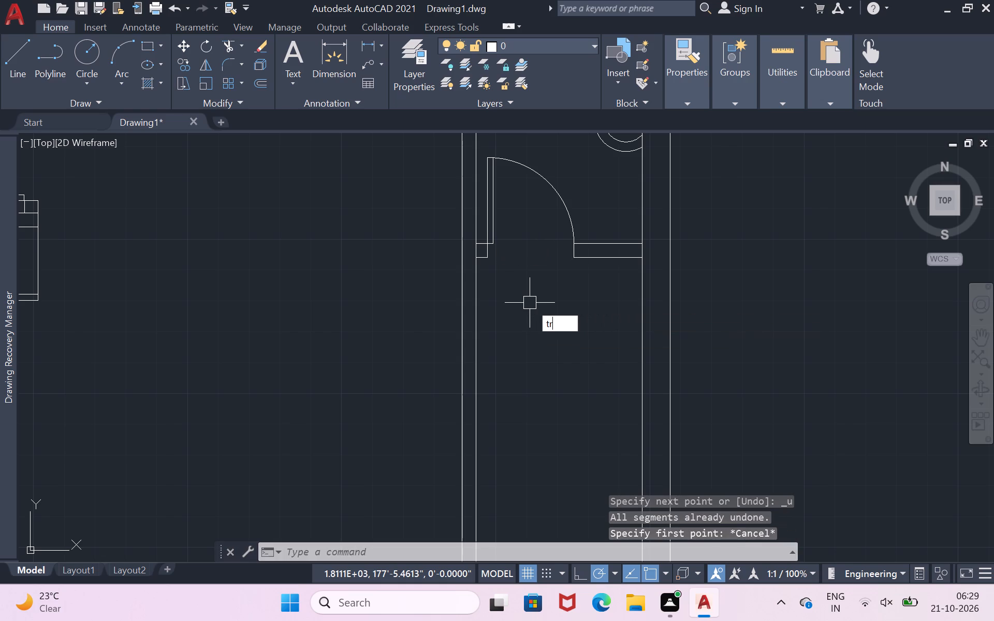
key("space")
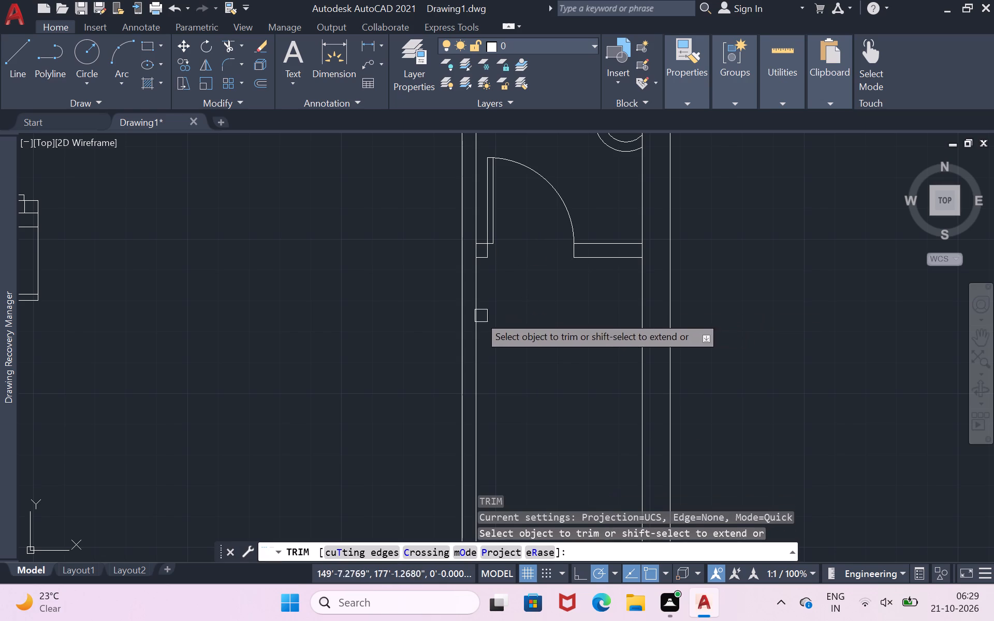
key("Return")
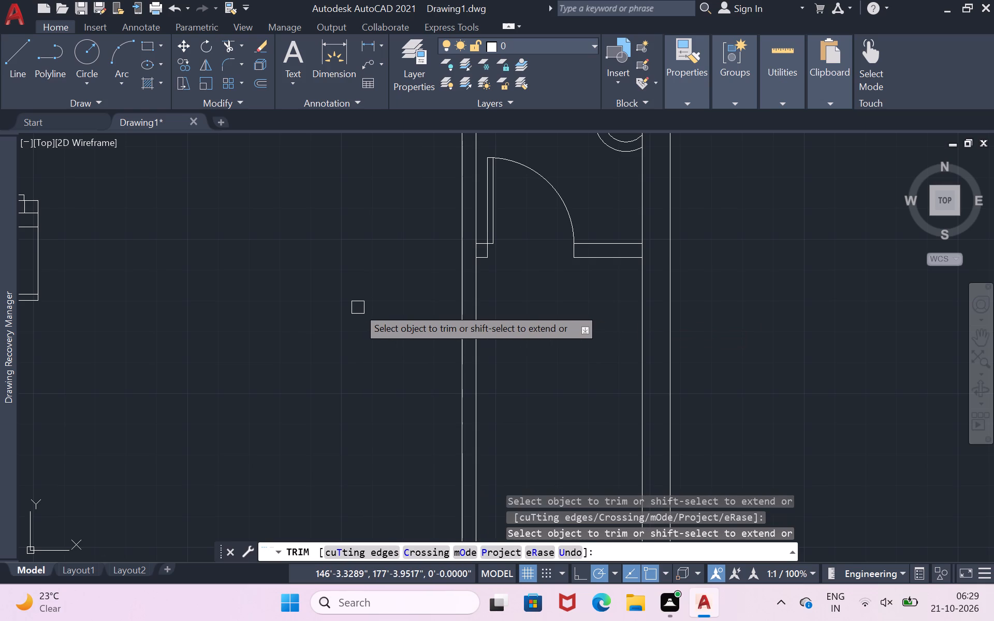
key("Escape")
Draw a closing line across the southern toilet room's 4.5" west partition, level with the south face of its door wall.
key("l")
key("Return")
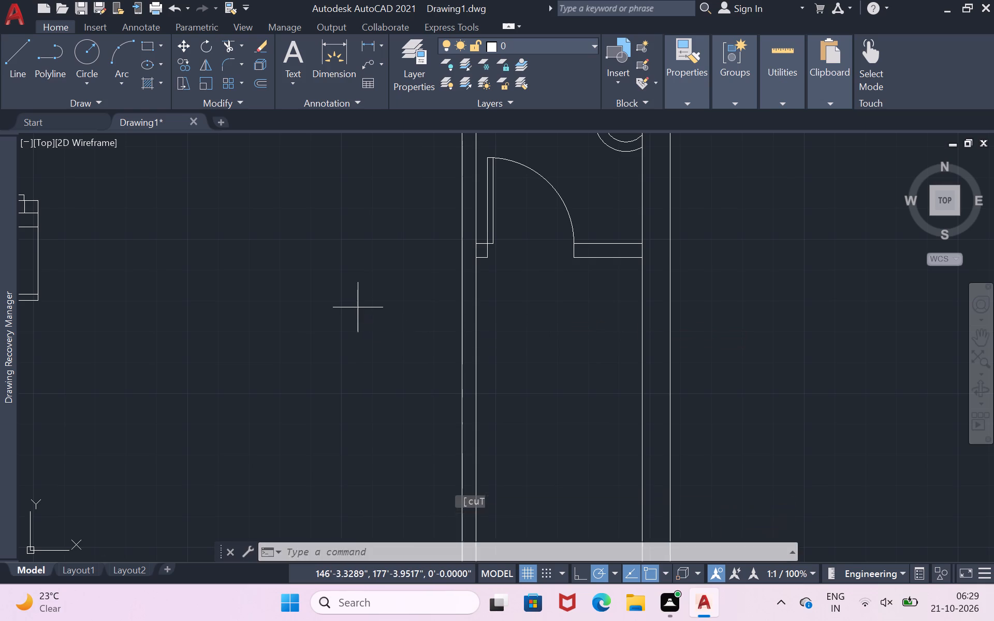
scroll(410, 288, "up", 2)
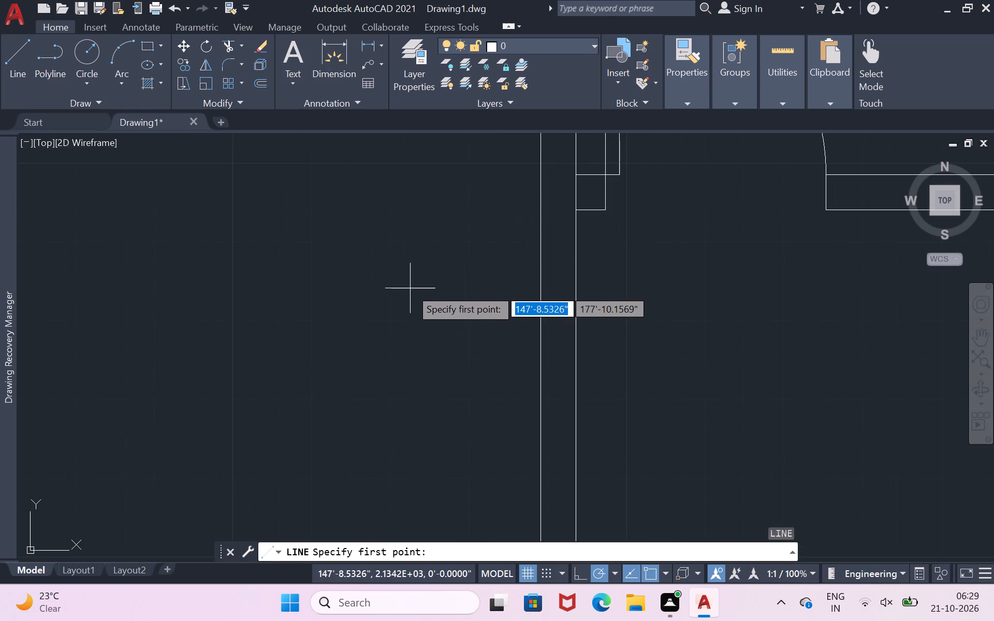
left_click(574, 210)
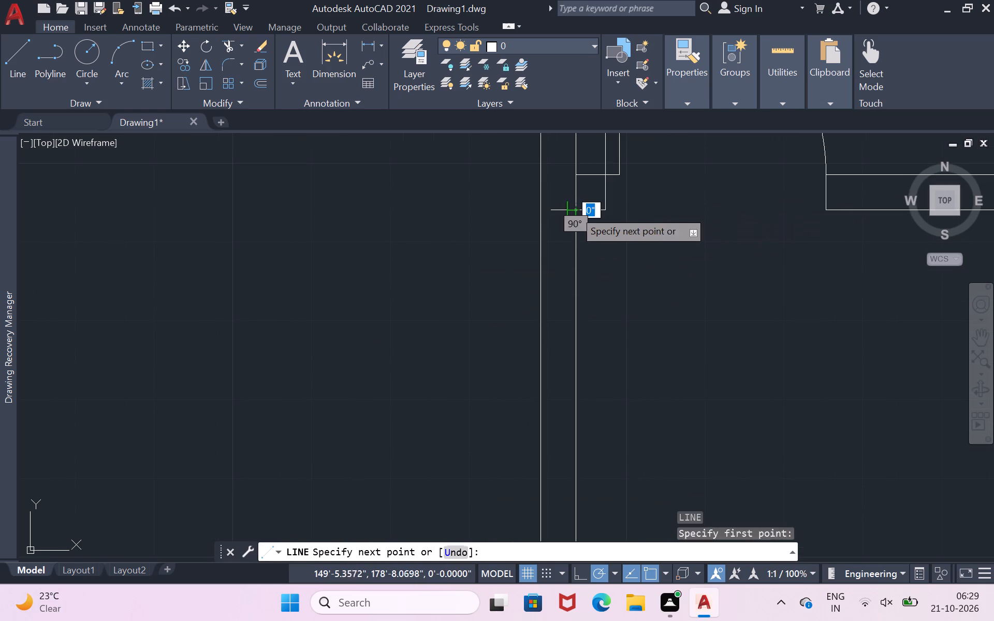
left_click(543, 213)
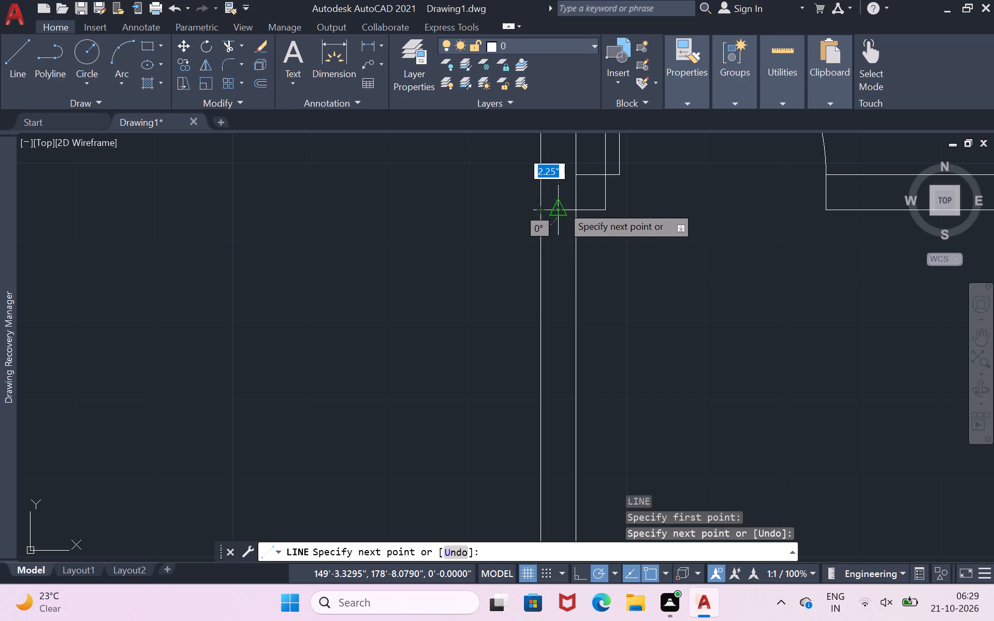
key("Return")
Trim the wall line crossing the door-wall junction and both west partition lines running south of the new closing line.
type("tr")
key("space")
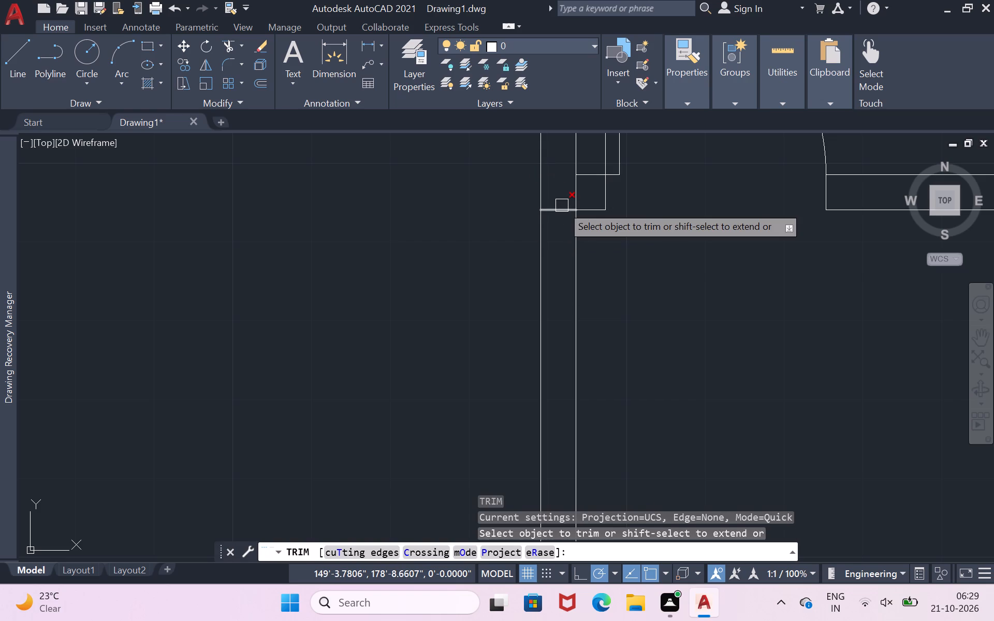
left_click(578, 198)
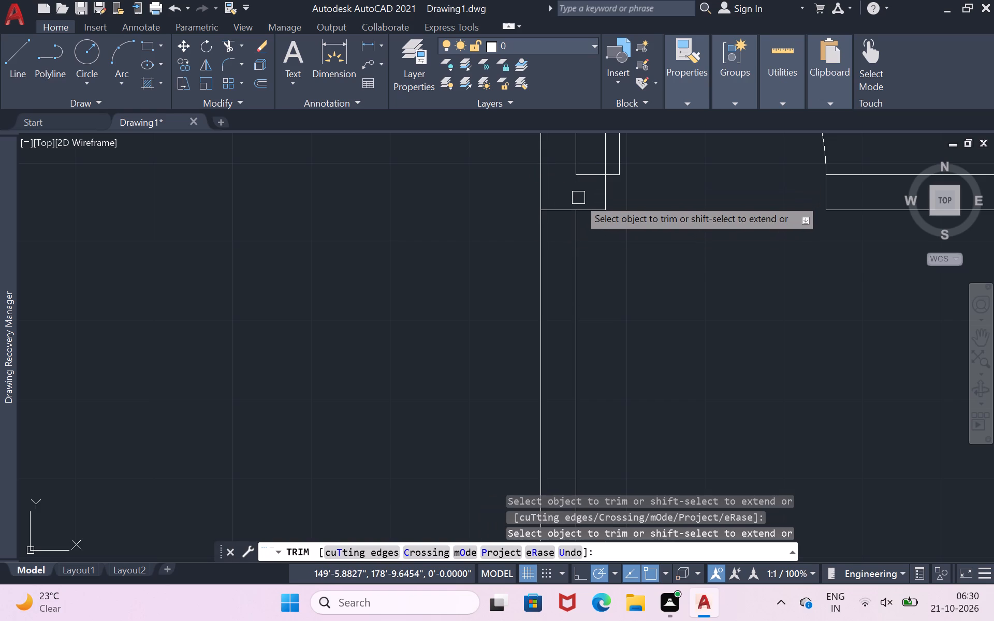
scroll(578, 198, "down", 1)
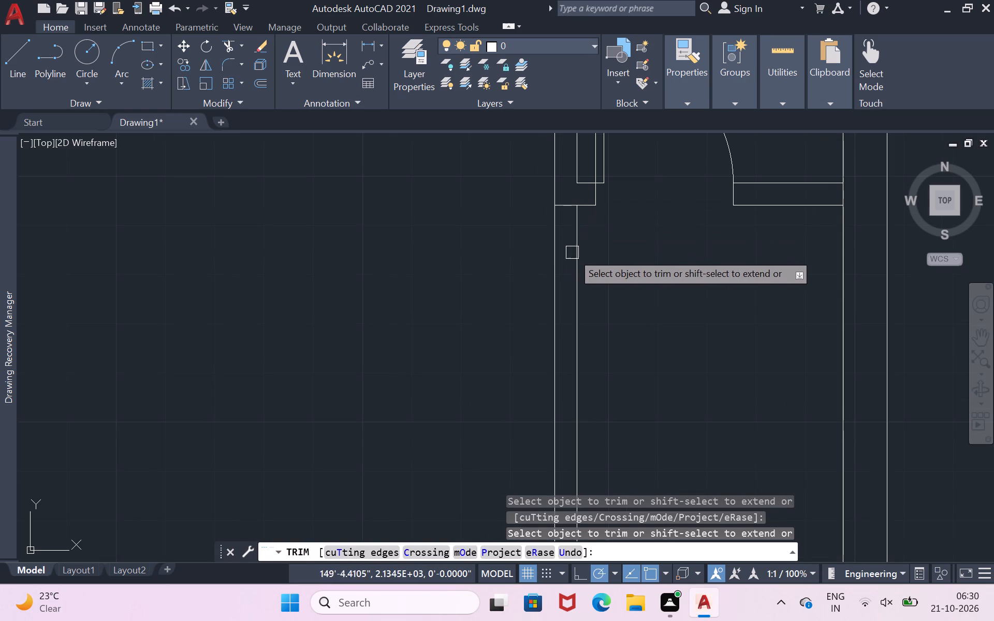
left_click_drag(610, 253, 541, 269)
scroll(536, 271, "down", 1)
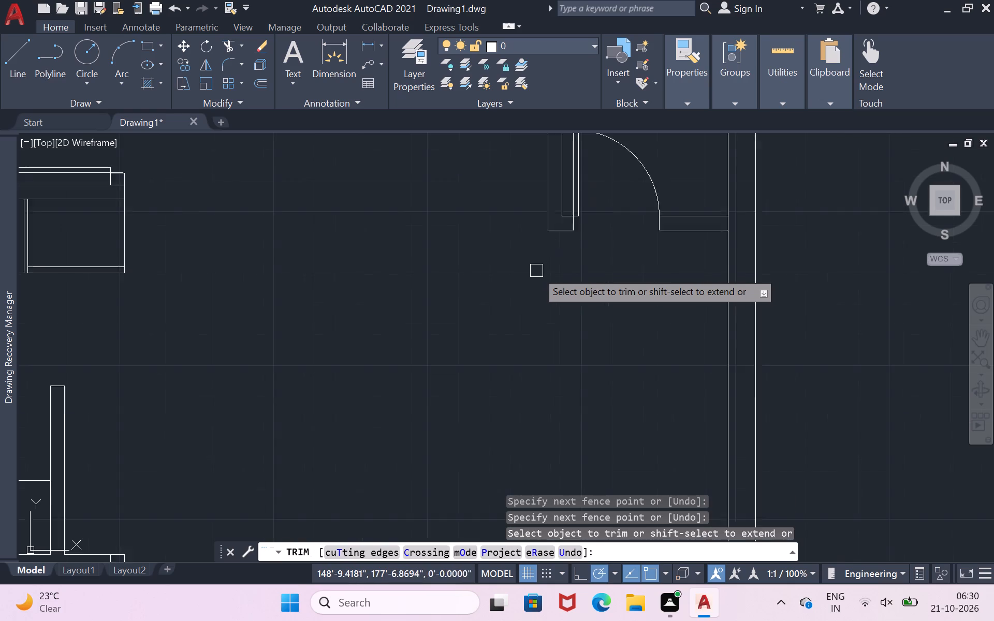
scroll(536, 271, "down", 1)
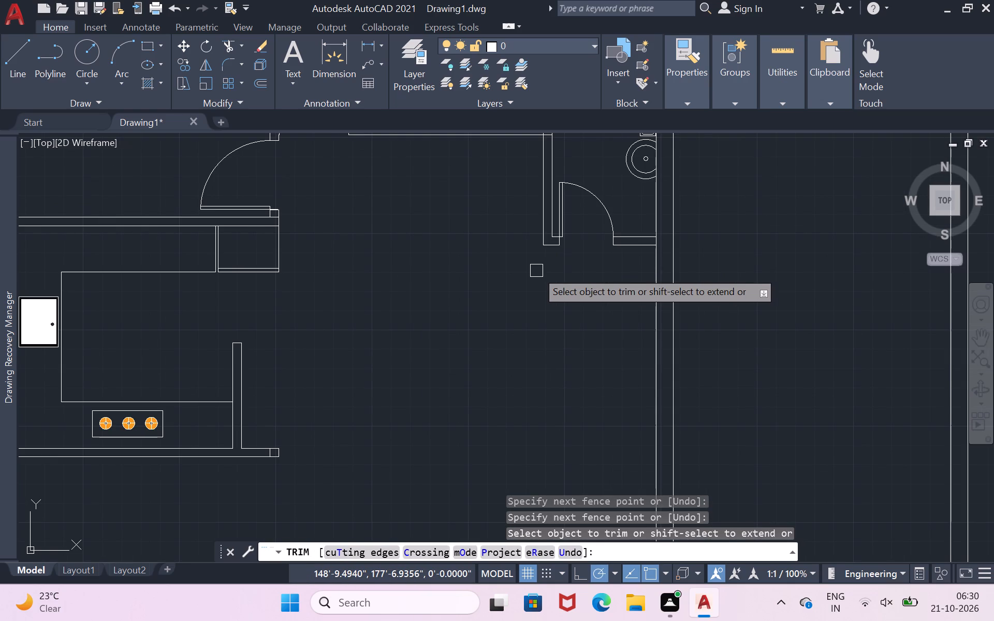
scroll(536, 271, "down", 3)
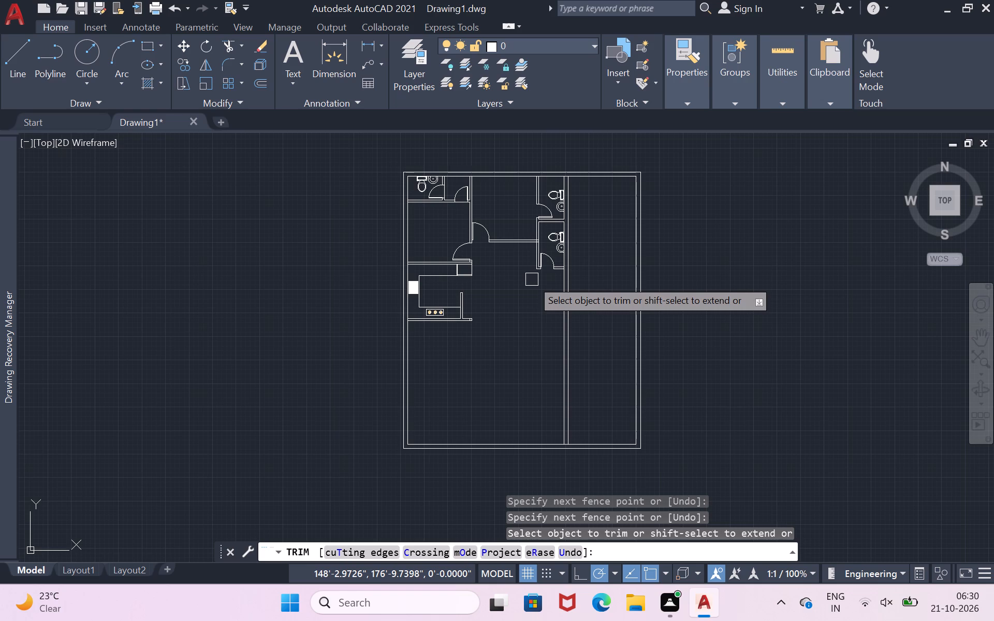
scroll(509, 320, "up", 2)
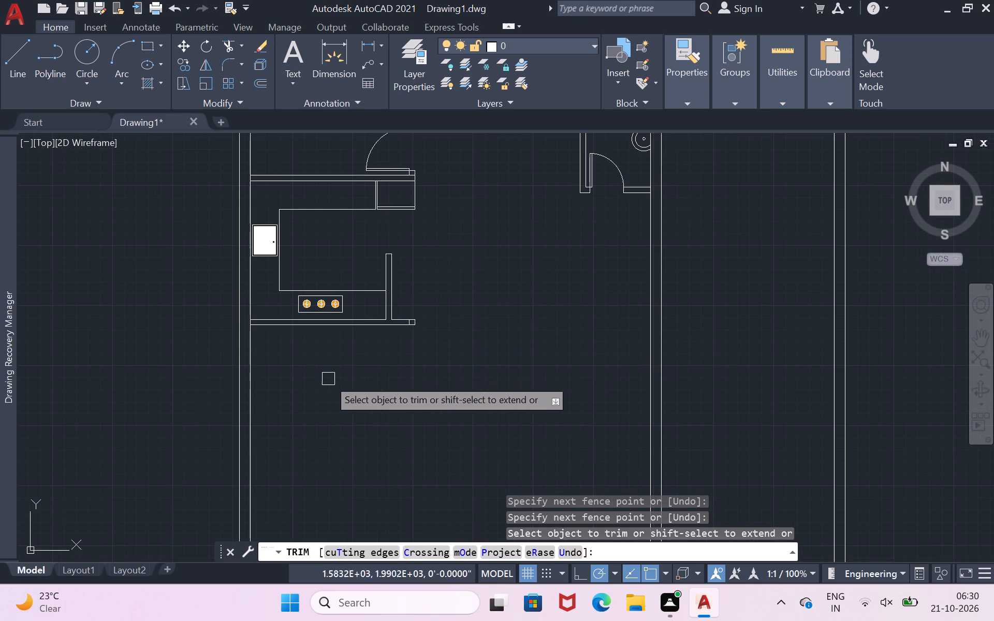
scroll(290, 389, "down", 2)
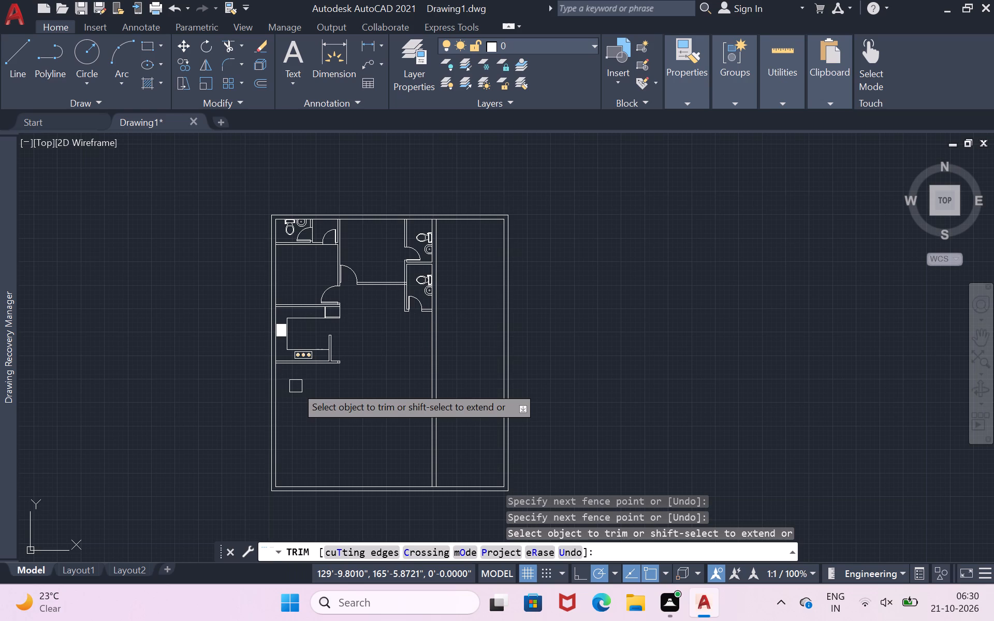
key("Return")
Draw a rectangular outline 8'-10" wide and 8'-6" deep against the kitchen's south wall and the west outer wall's inner face.
scroll(299, 402, "up", 1)
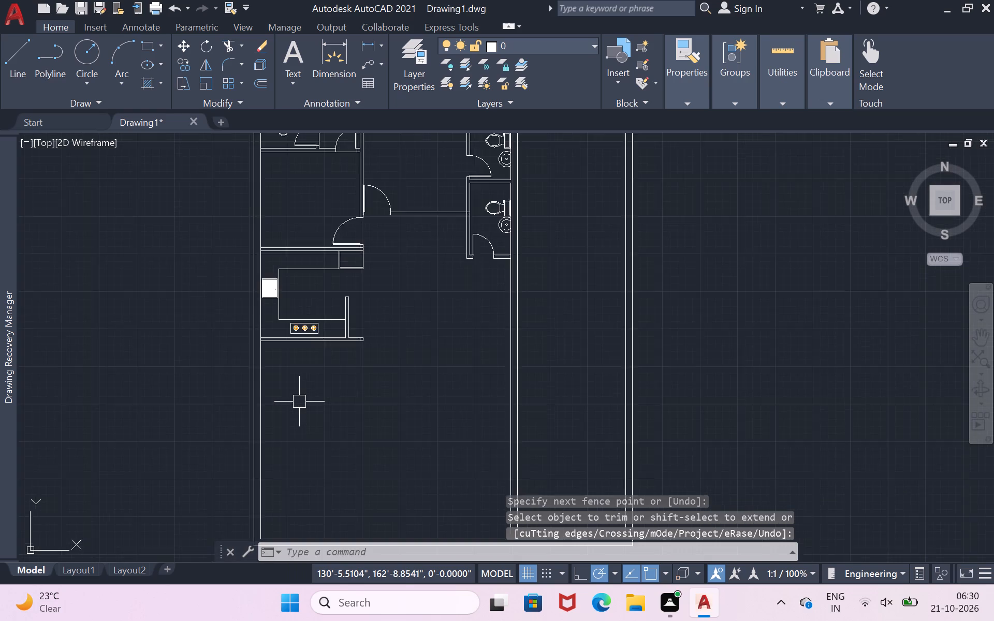
scroll(299, 402, "up", 1)
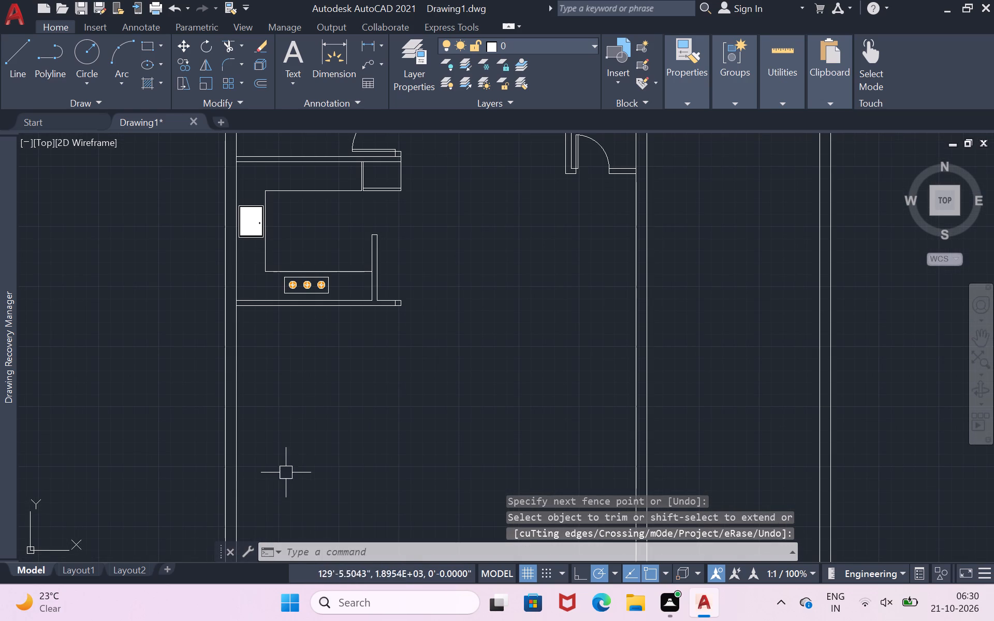
scroll(303, 460, "down", 2)
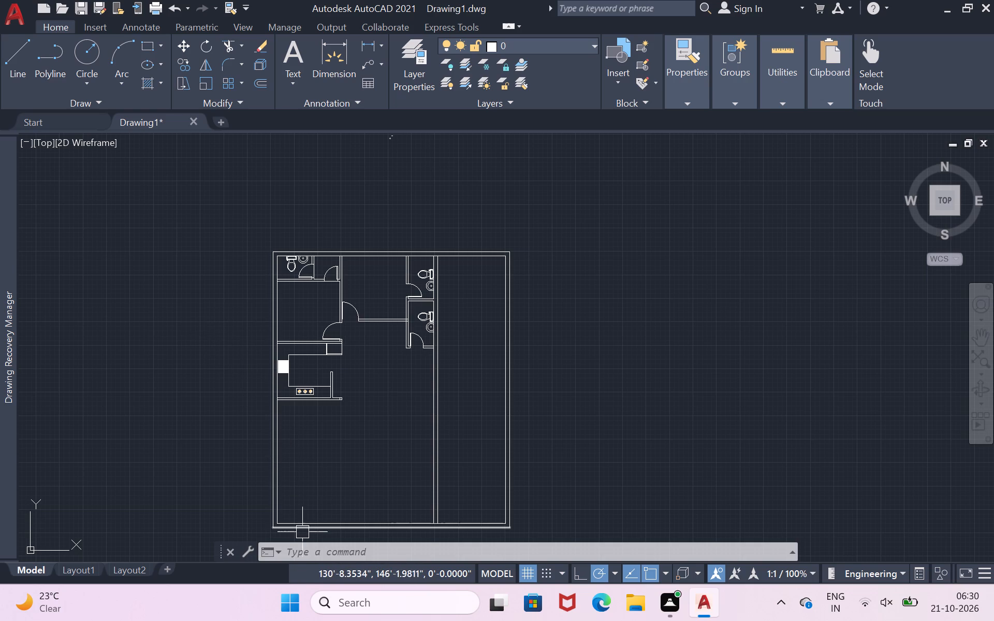
scroll(302, 532, "up", 3)
scroll(298, 440, "down", 1)
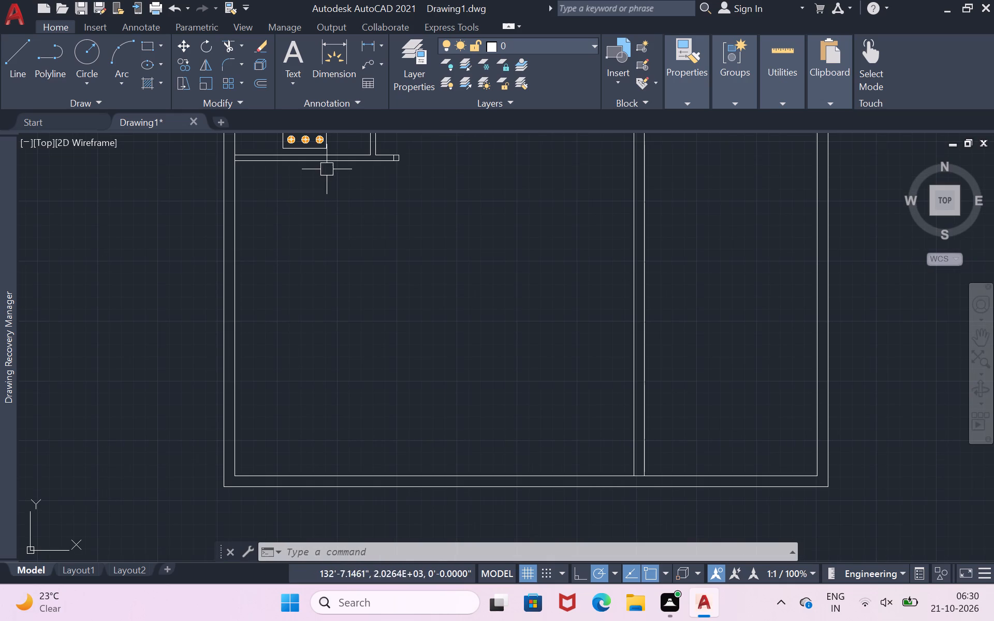
scroll(333, 136, "up", 2)
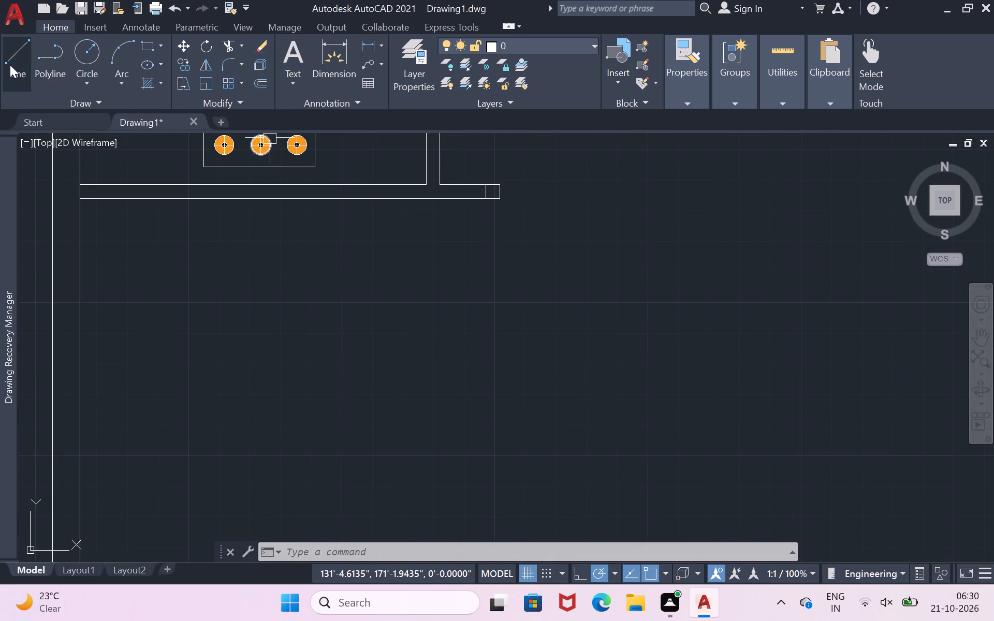
left_click(12, 68)
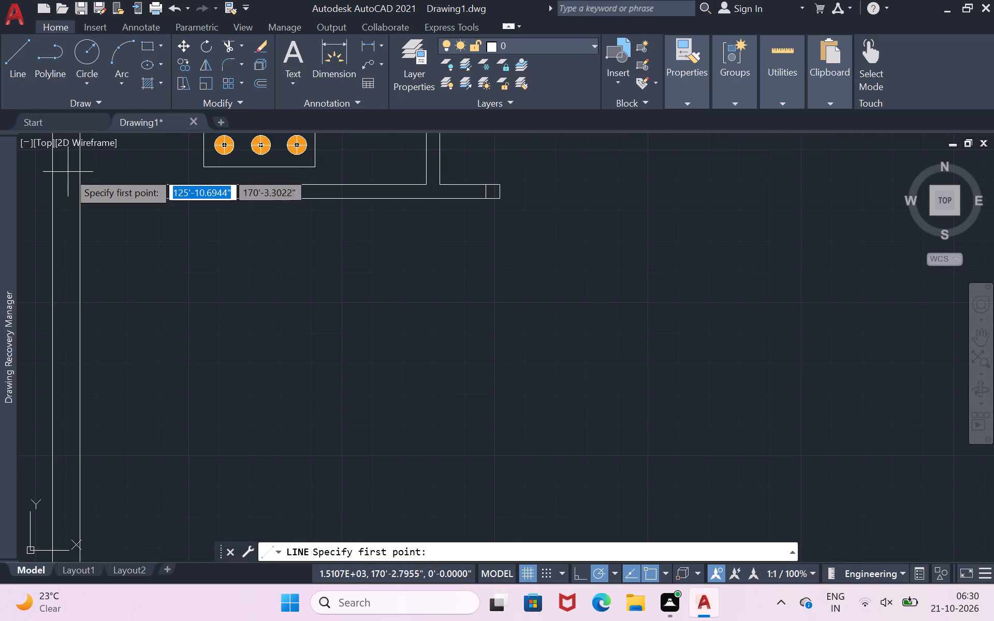
double_click(77, 199)
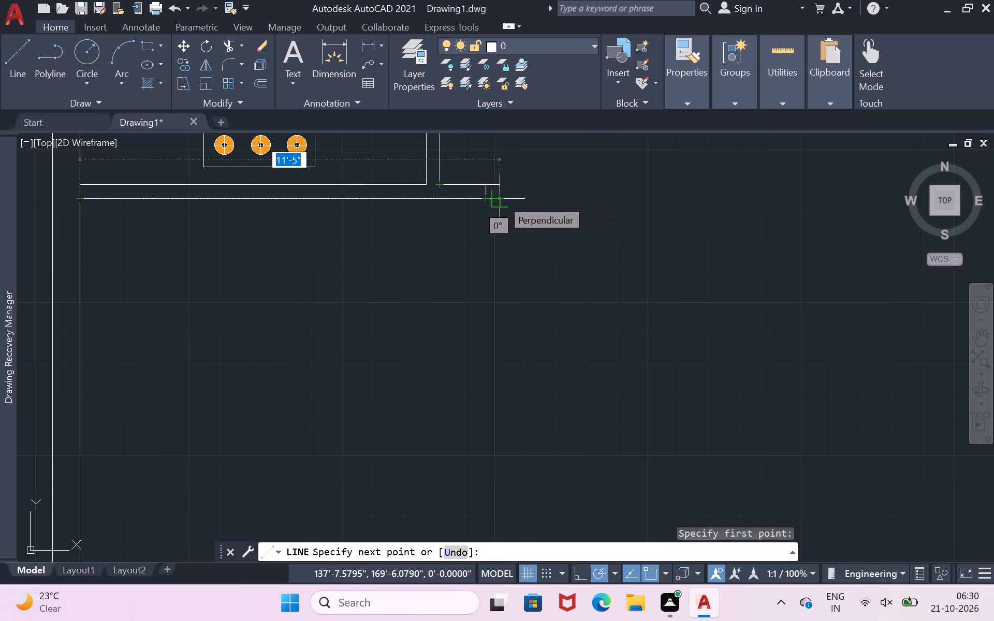
key("8")
type("'1")
key("0")
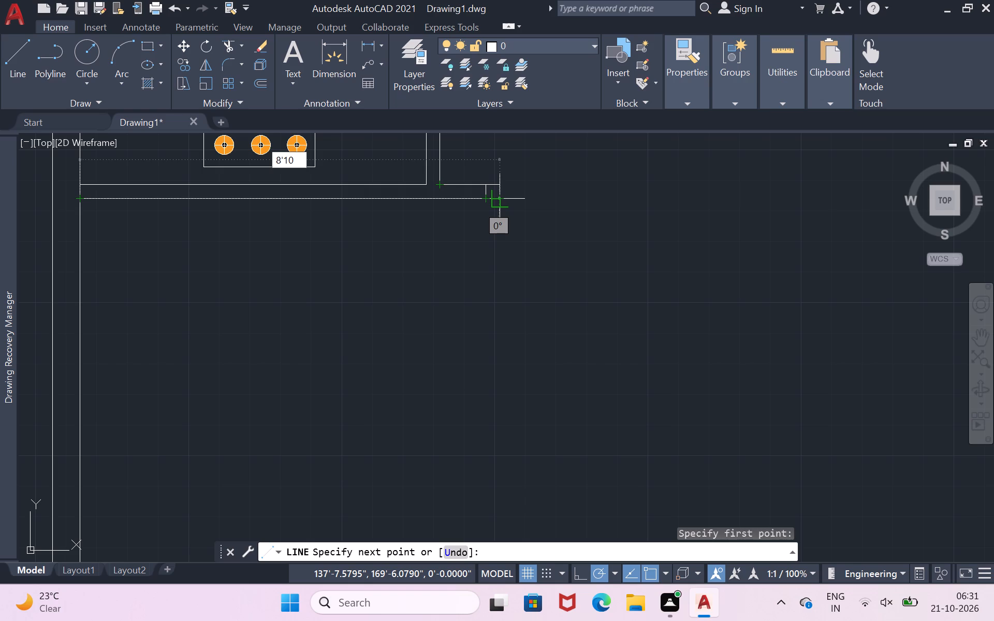
key("Return")
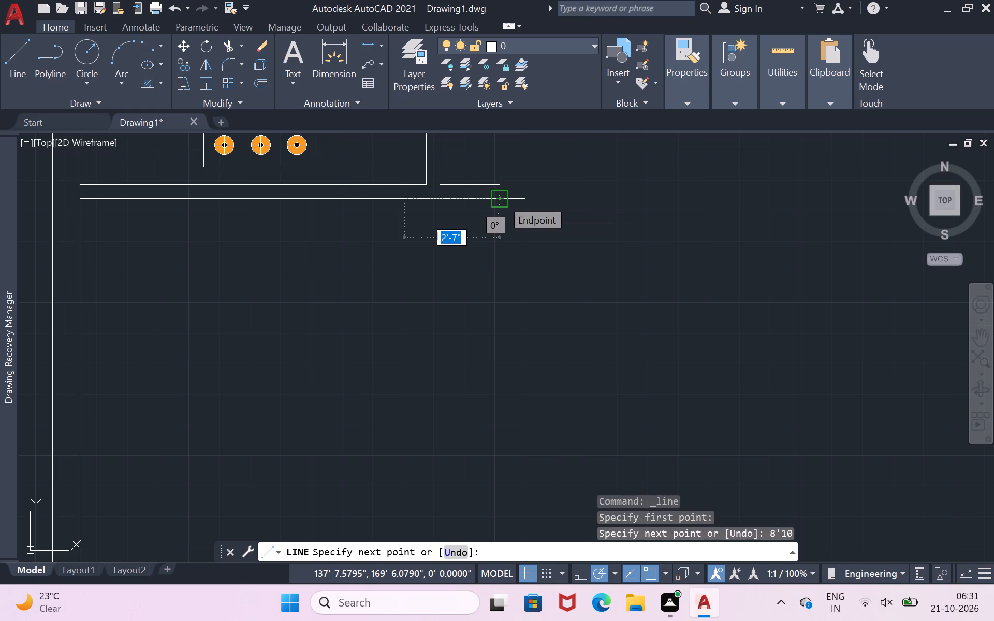
key("ctrl+z")
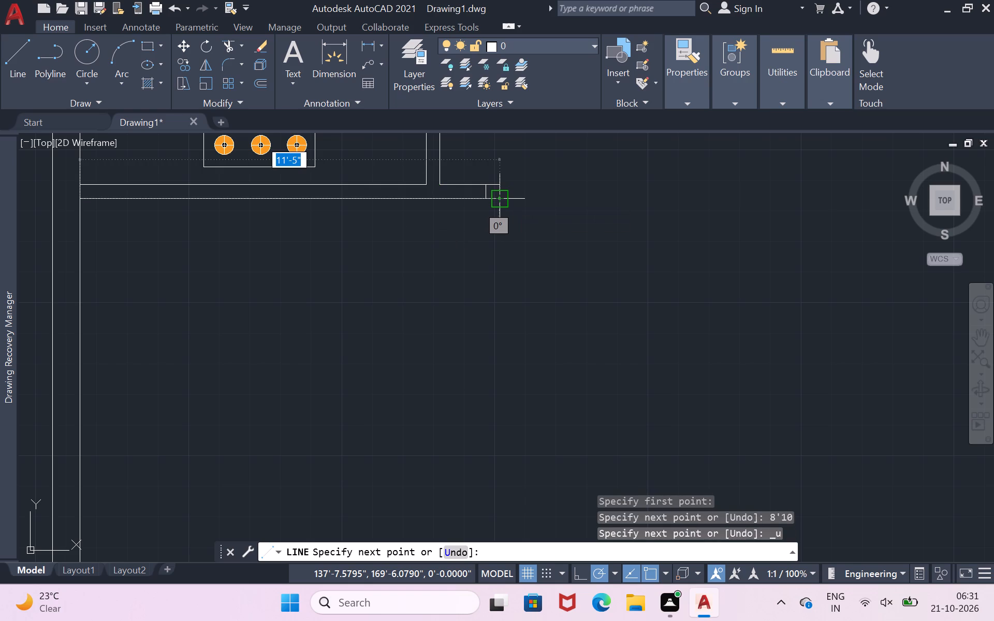
key("8")
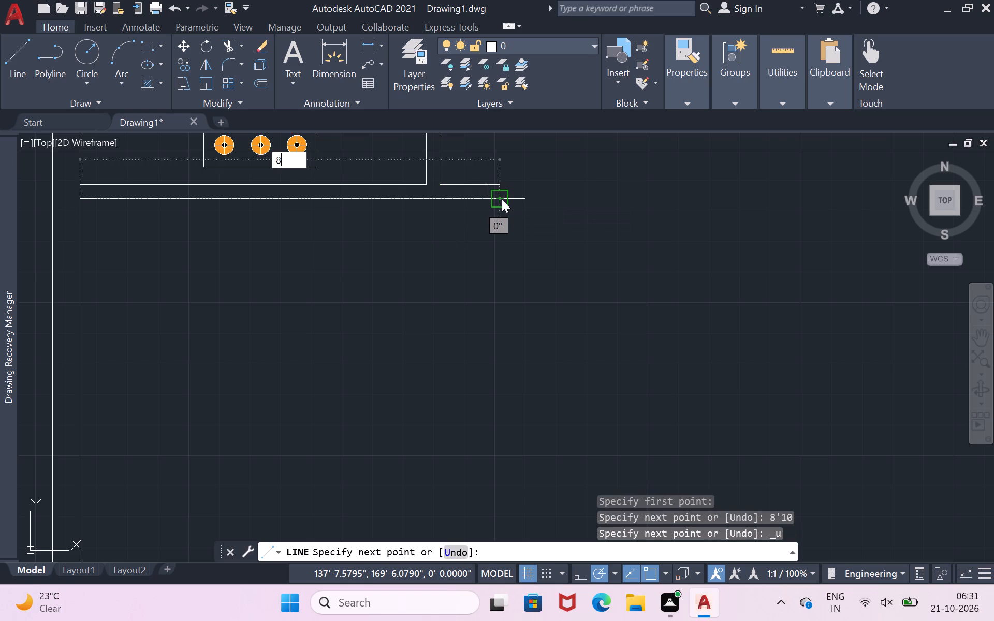
type("'10")
key("shift+quotedbl")
key("Return")
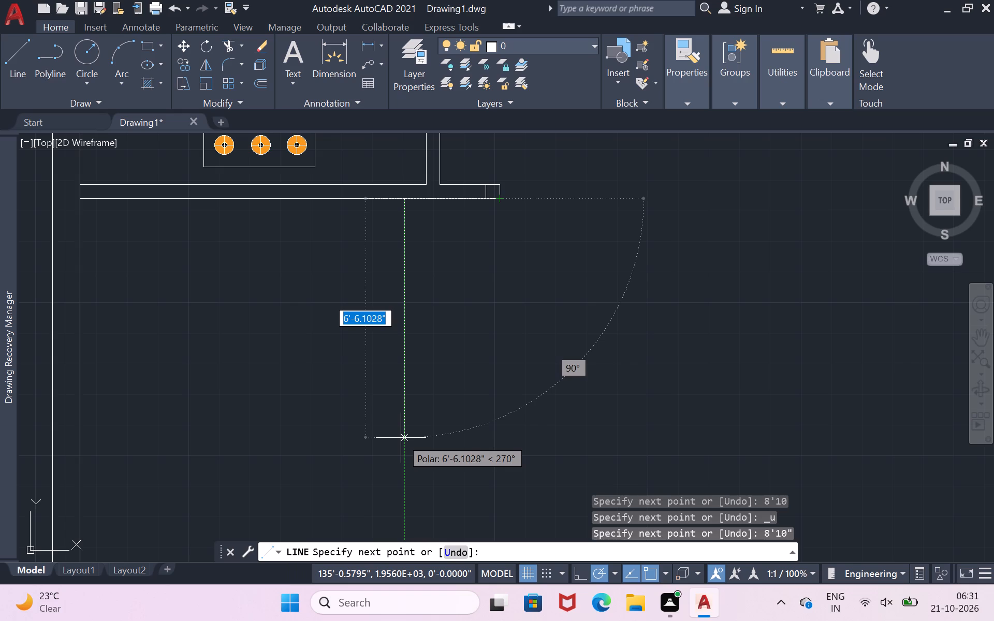
type("8'6")
key("shift+quotedbl")
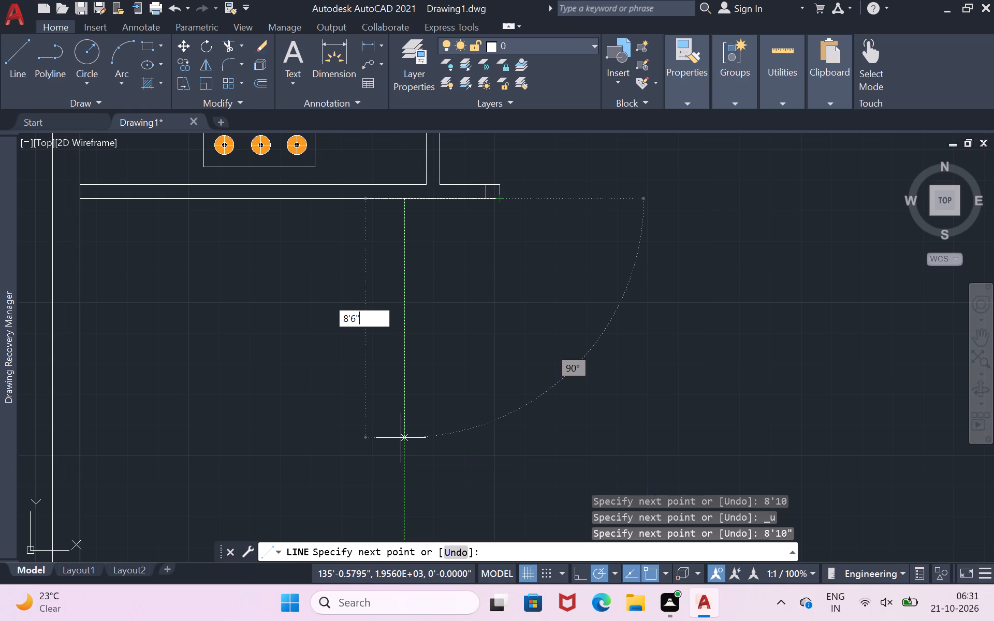
key("Return")
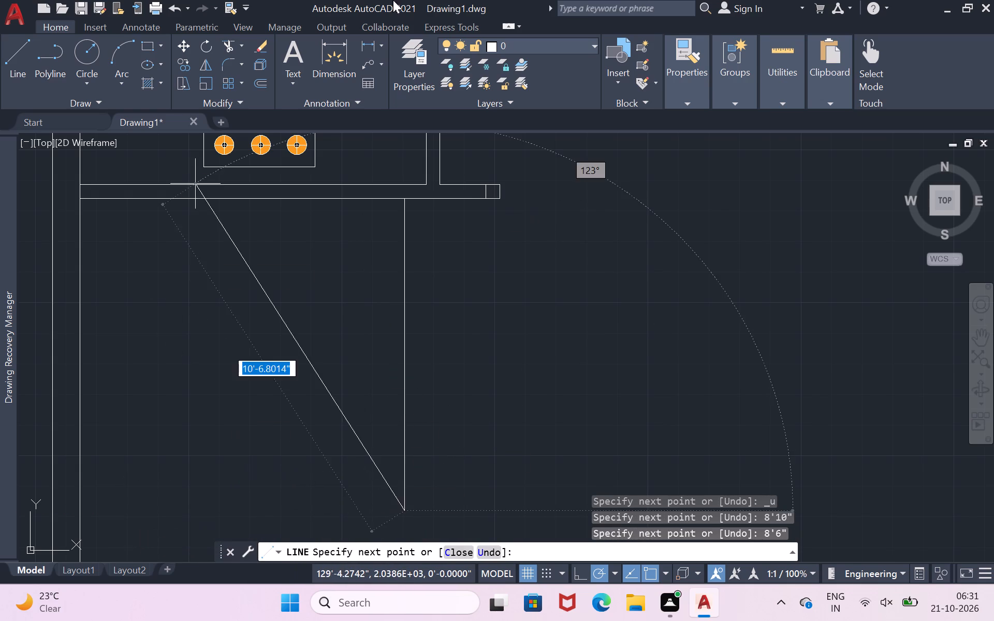
left_click(82, 513)
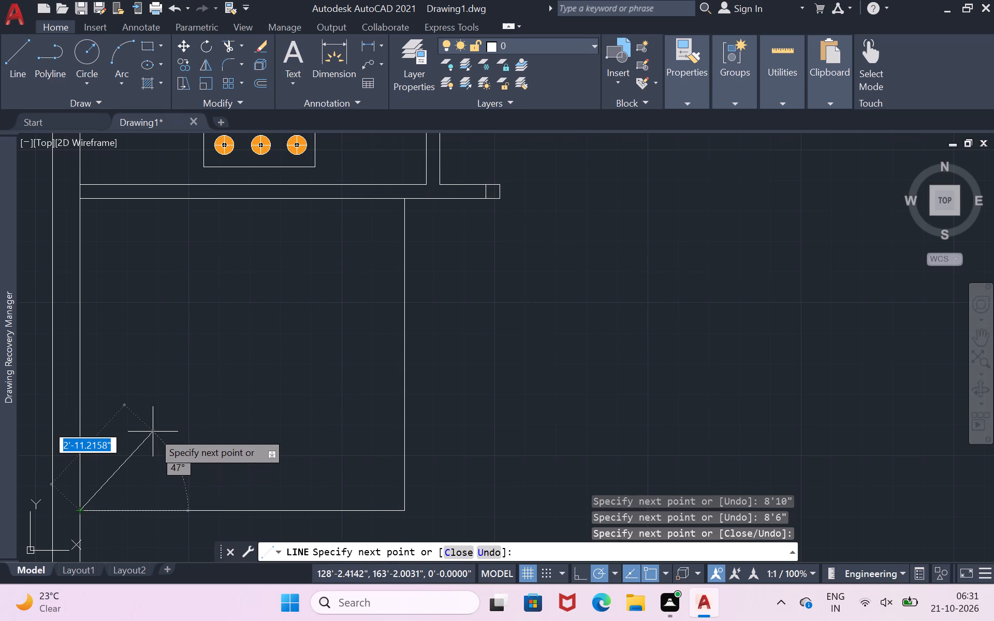
key("Return")
Draw a line 3' south along the outline's east side from its northeast corner, continuing west to the outer wall's inner face.
scroll(175, 430, "down", 3)
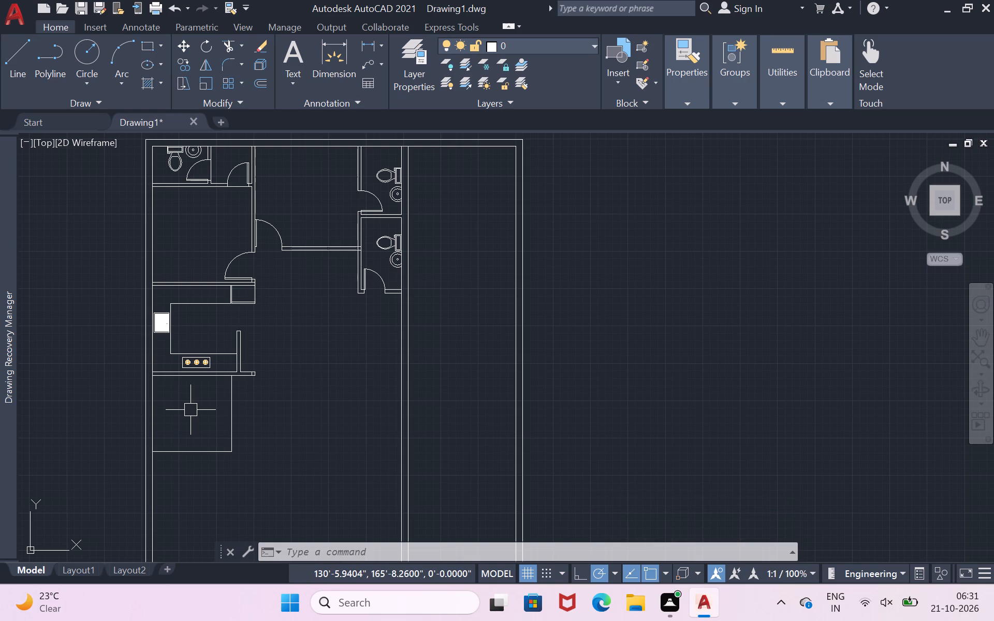
scroll(204, 469, "up", 1)
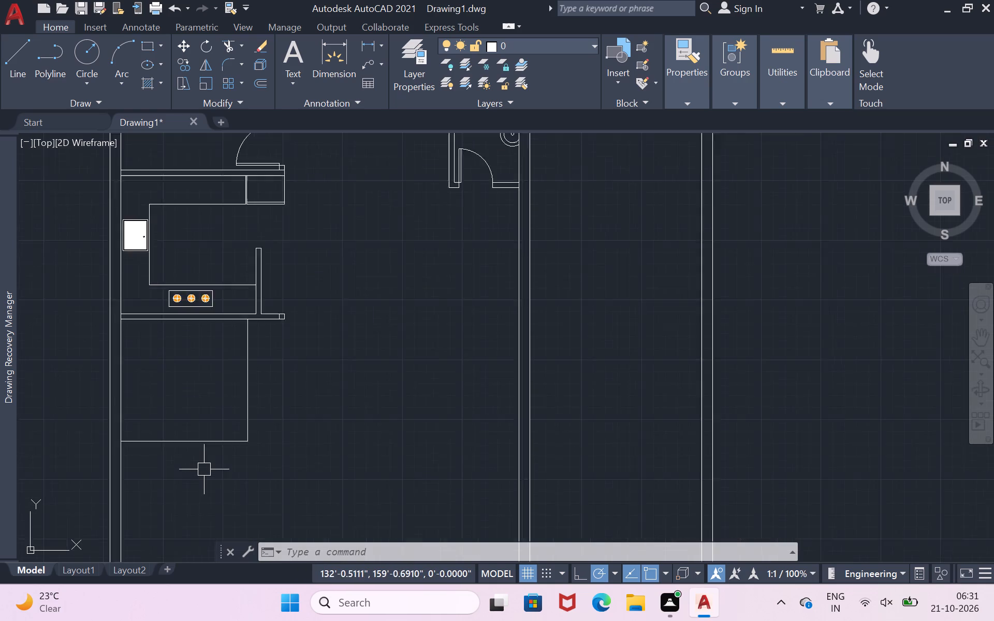
scroll(204, 469, "up", 1)
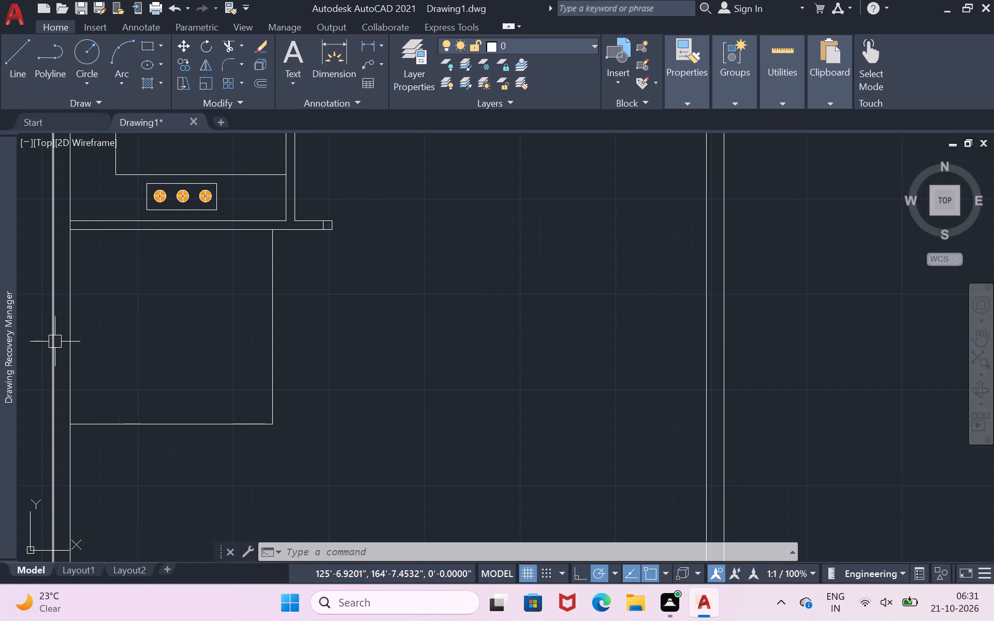
scroll(55, 342, "up", 2)
scroll(55, 342, "down", 1)
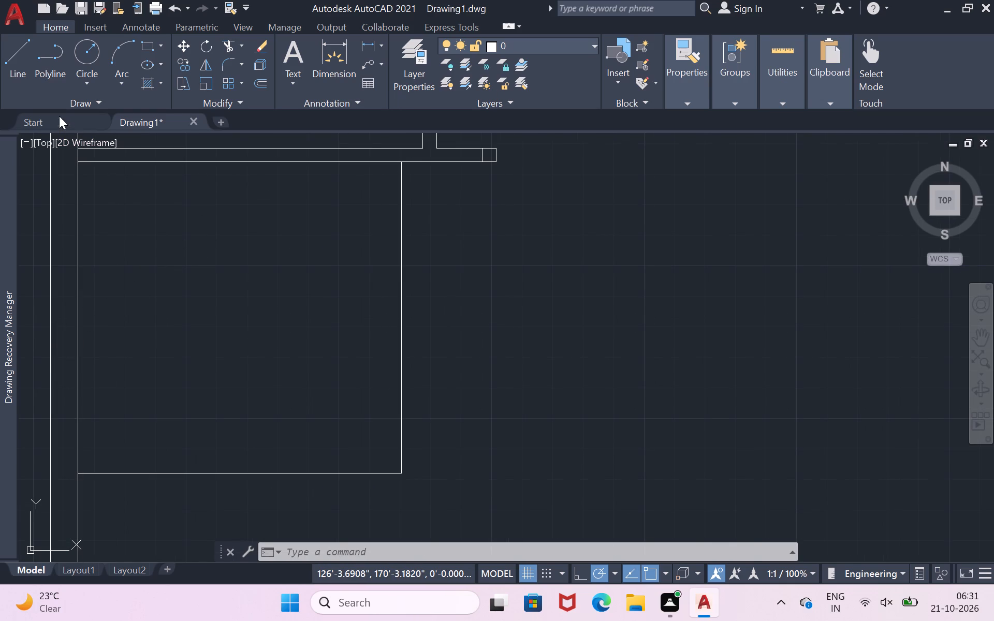
left_click(23, 86)
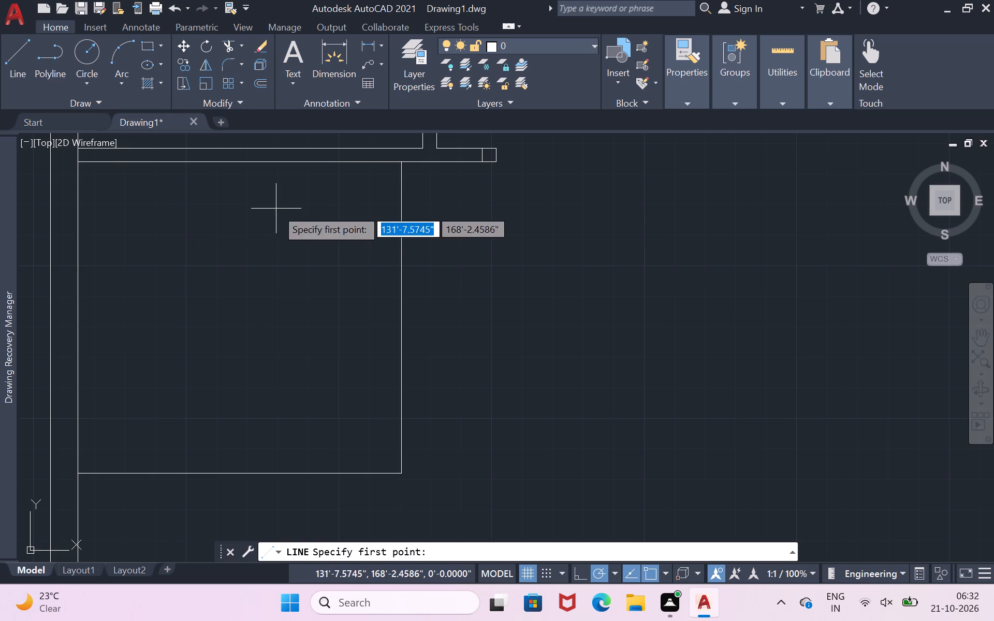
left_click(404, 164)
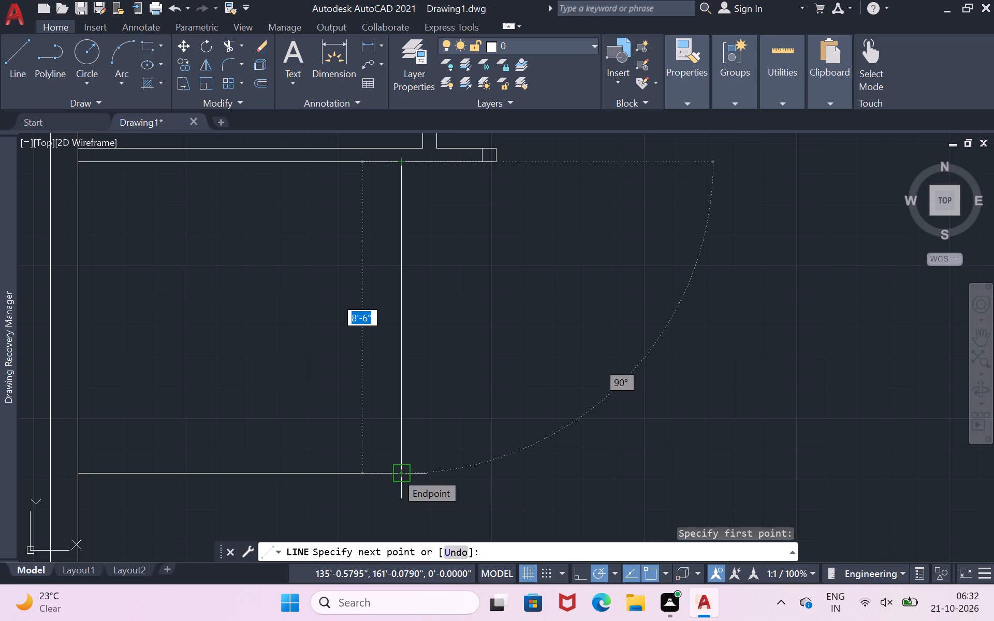
key("3")
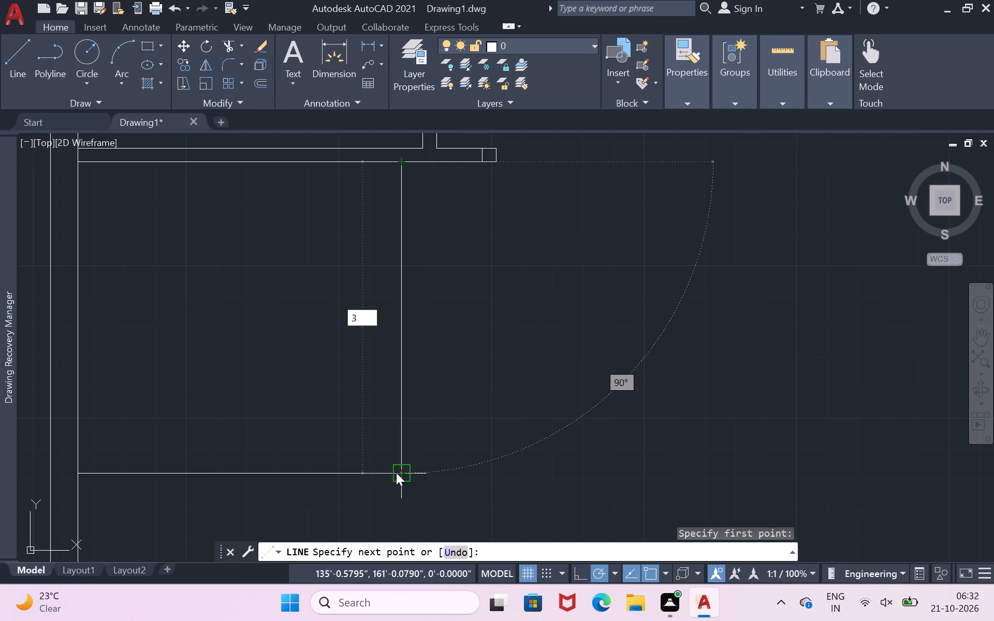
key("apostrophe")
key("Return")
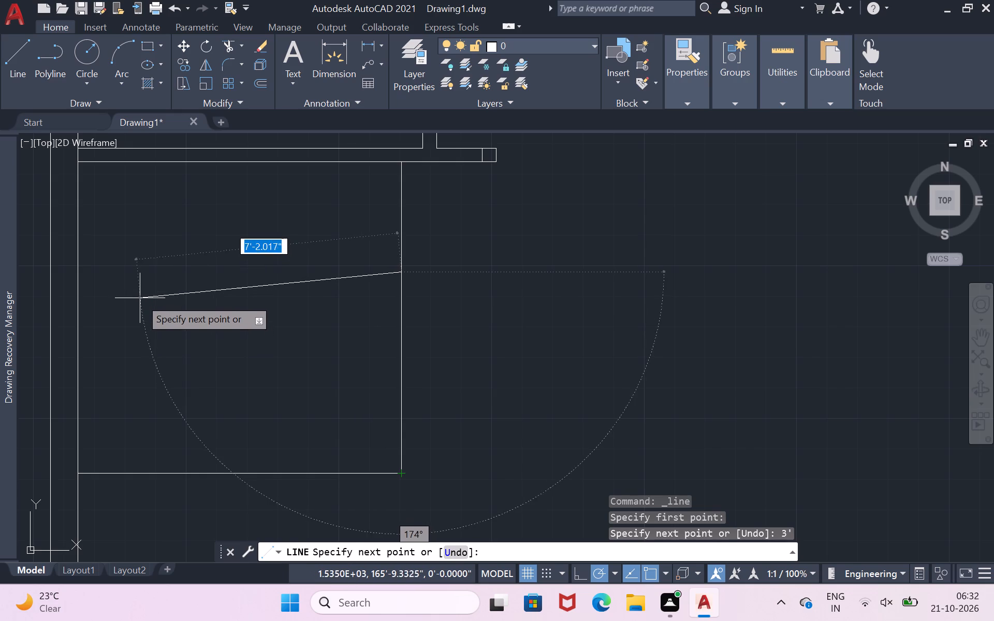
left_click(80, 279)
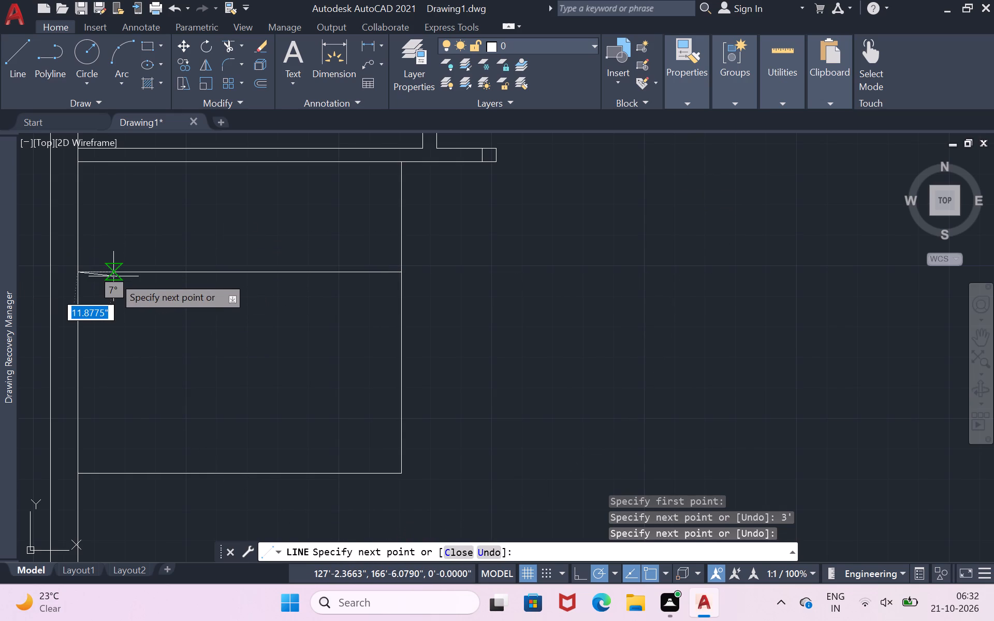
key("Return")
Draw a line 3' north along the outline's east side from its southeast corner, continuing west to the outer wall's inner face.
left_click(14, 76)
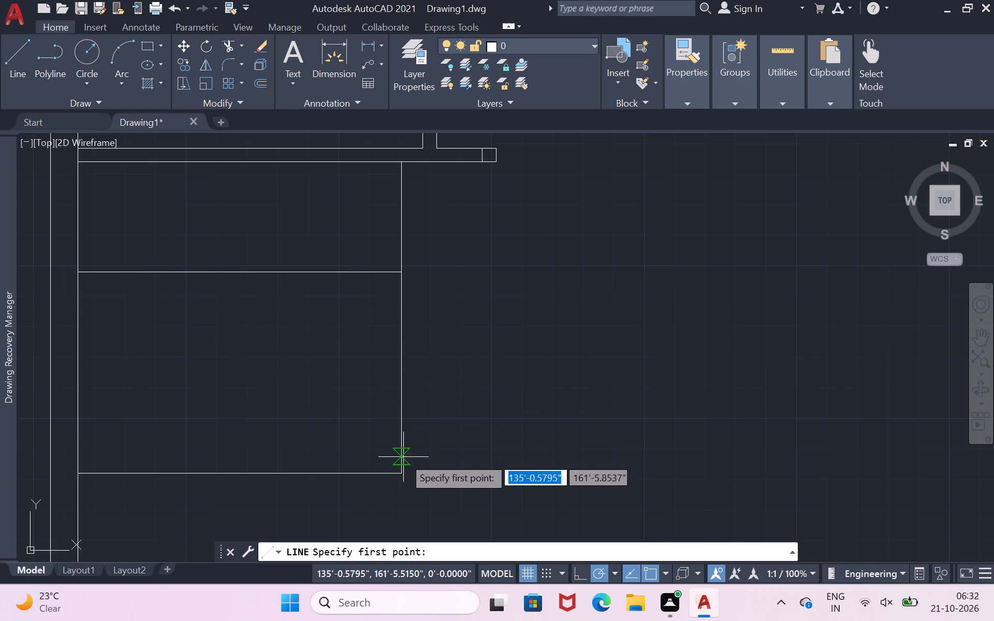
left_click(404, 473)
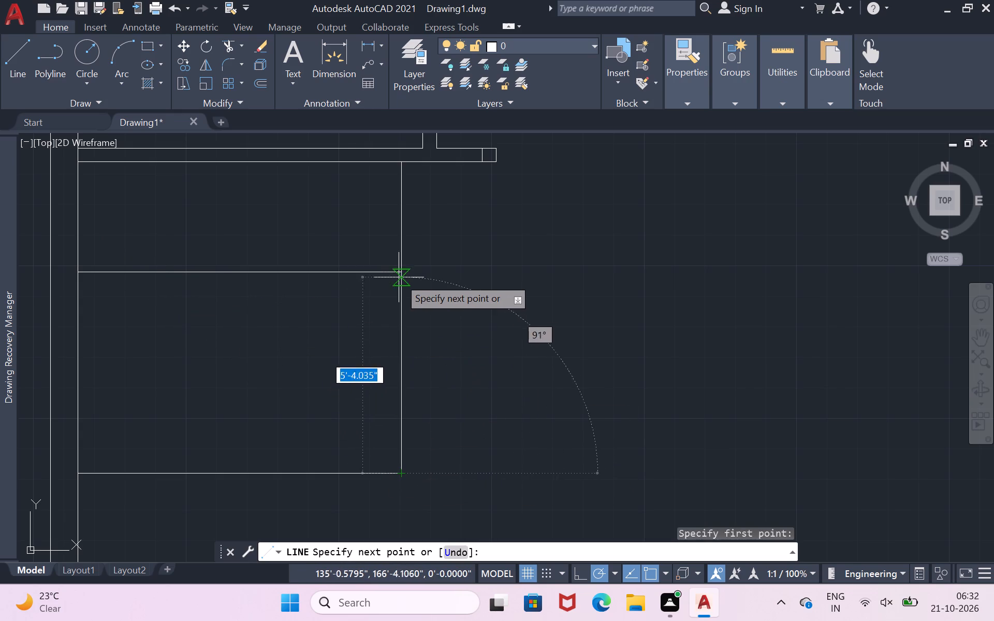
key("3")
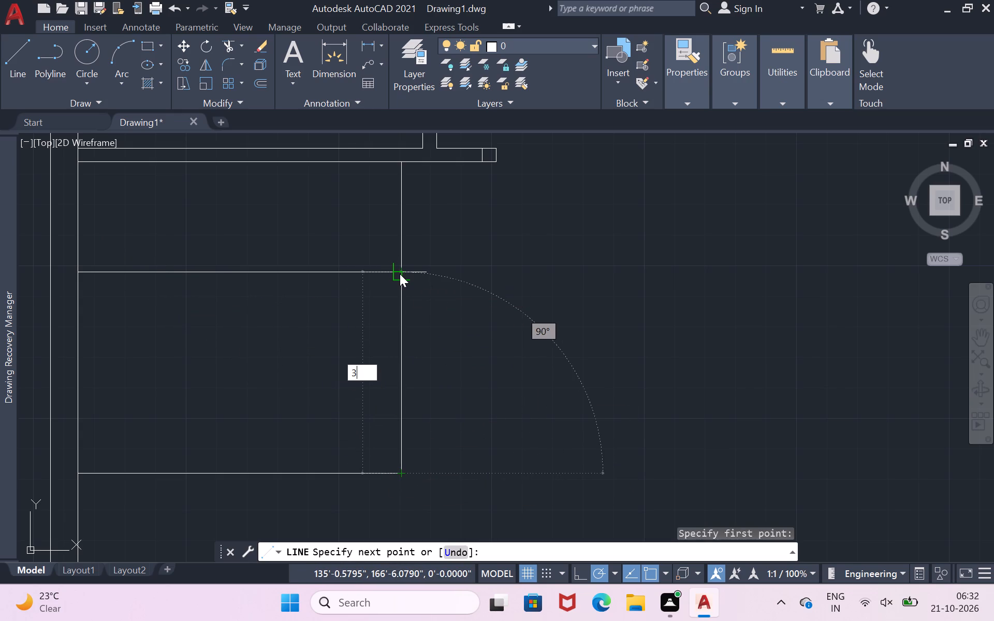
key("apostrophe")
key("Return")
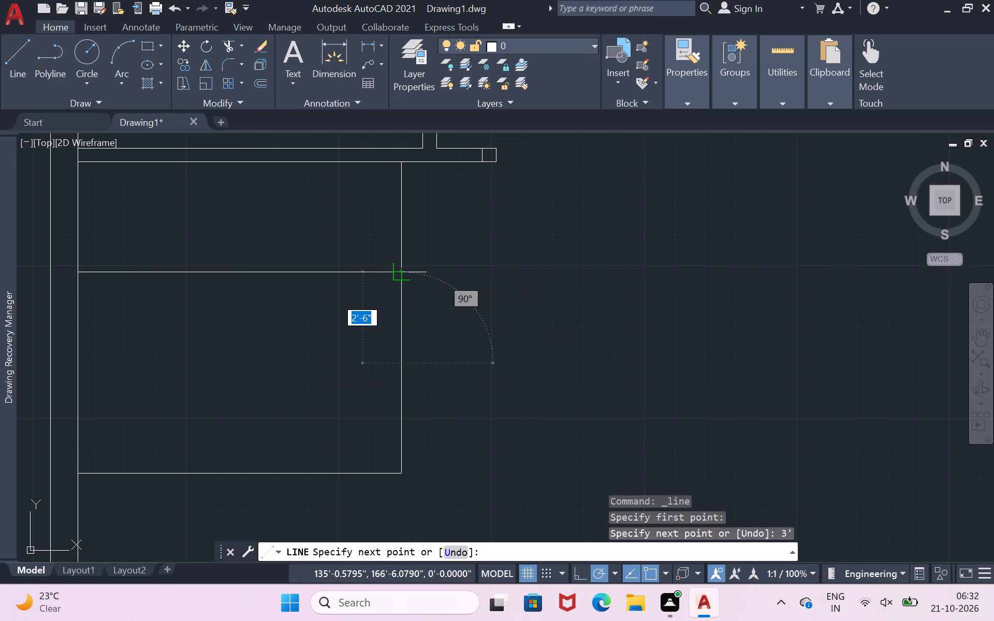
left_click(78, 367)
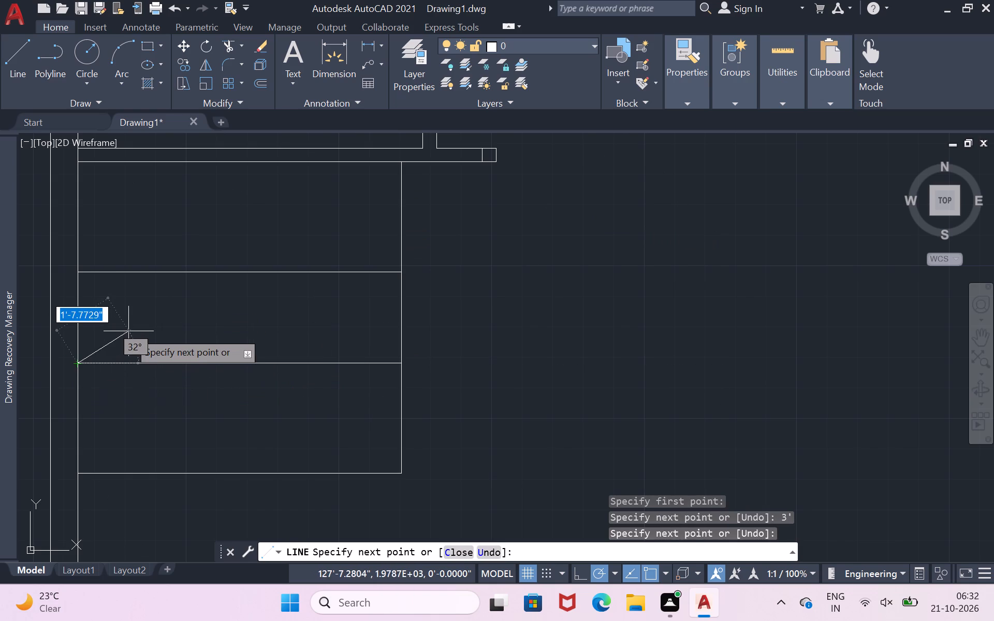
key("Return")
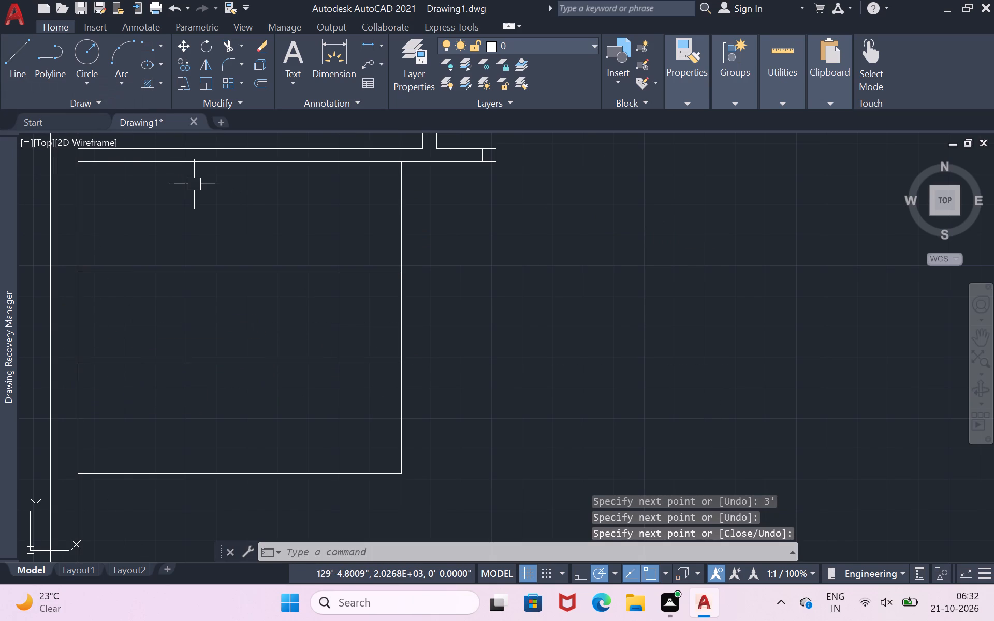
Offset the north strip's east edge westward repeatedly at 10" spacing to make seven tread lines south of the kitchen wall.
key("o")
key("Return")
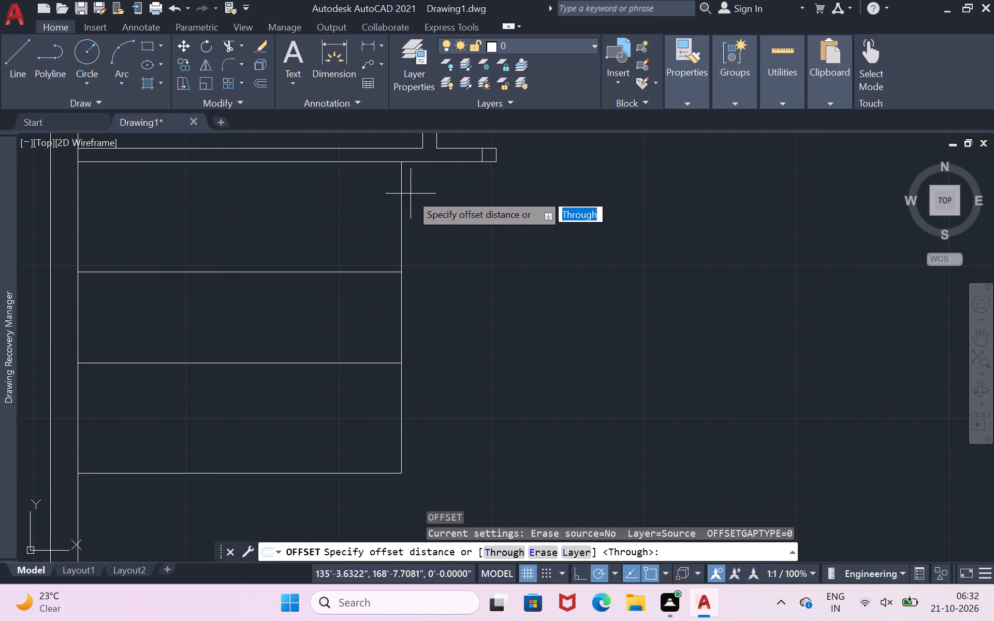
left_click_drag(401, 197, 383, 204)
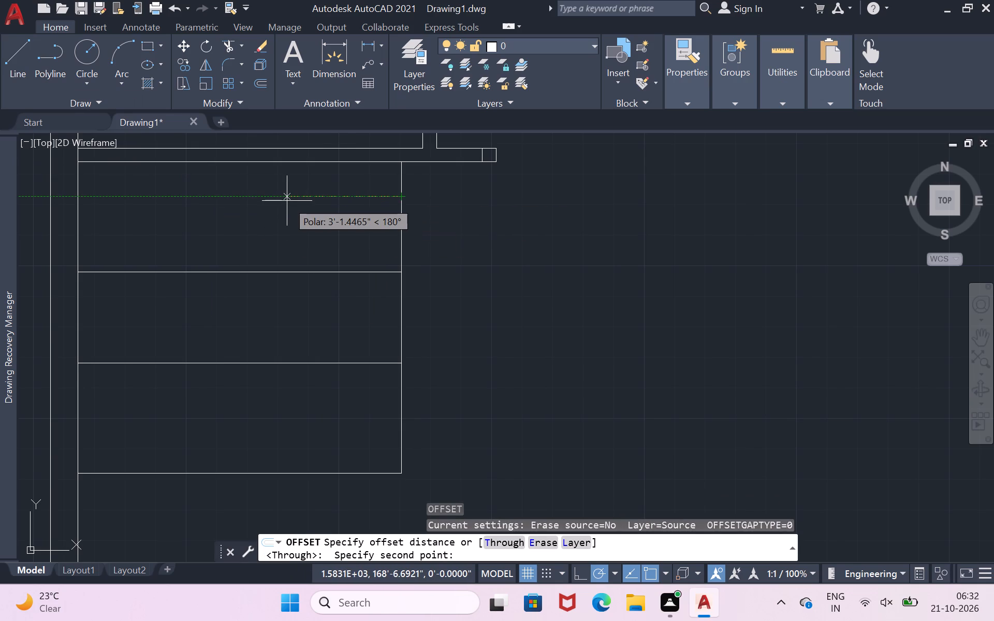
key("1")
key("0")
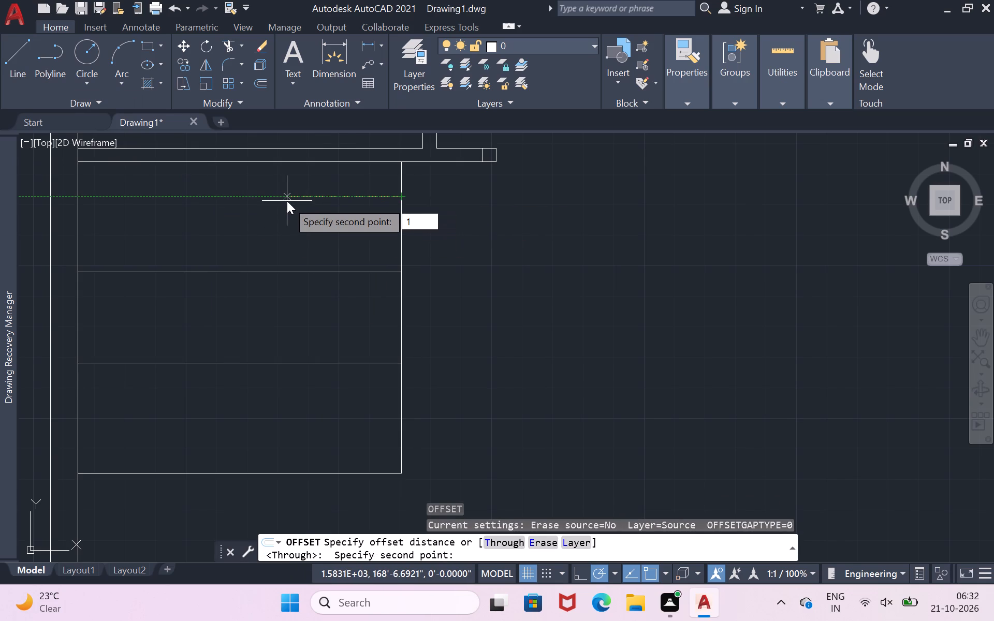
key("shift+quotedbl")
key("Return")
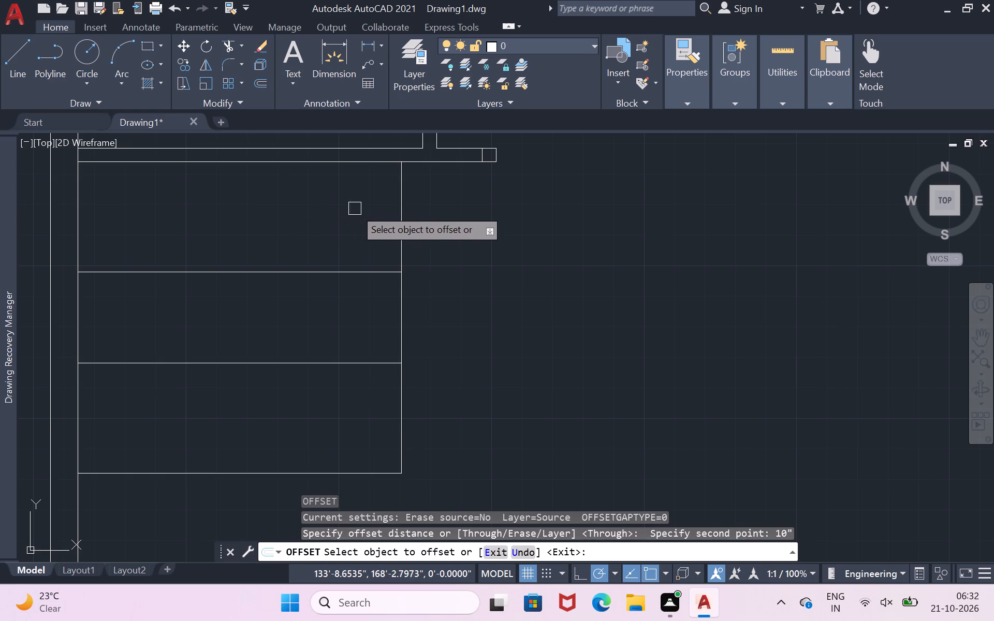
left_click(401, 200)
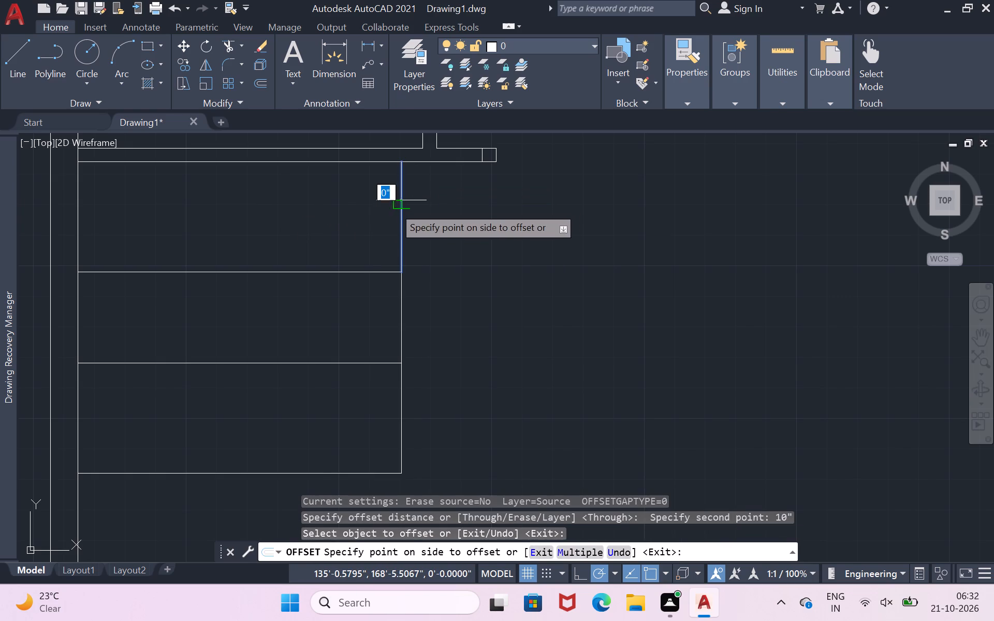
left_click(371, 216)
left_click(369, 203)
left_click(311, 217)
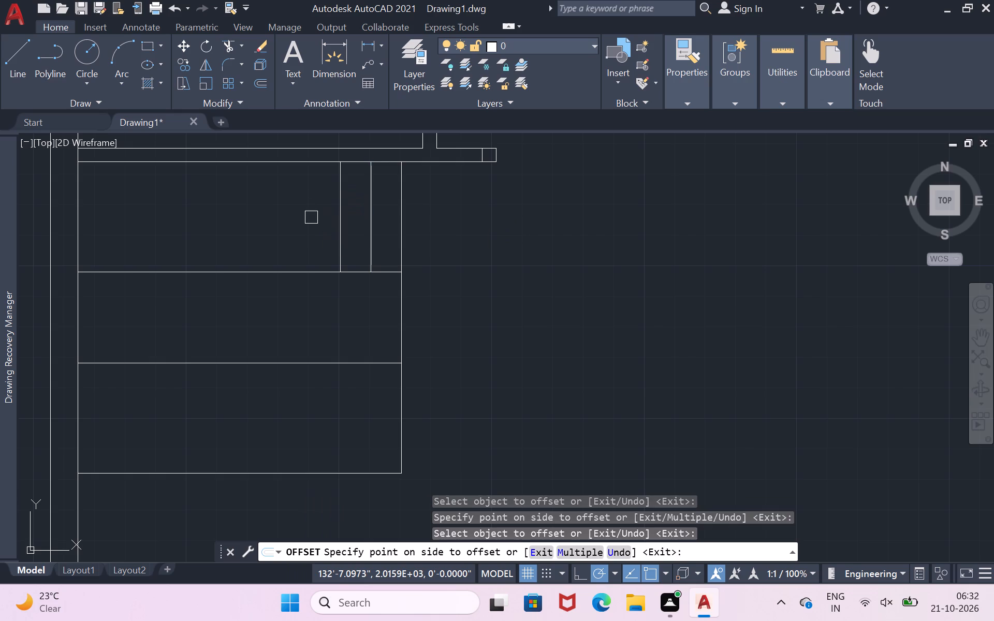
left_click(340, 198)
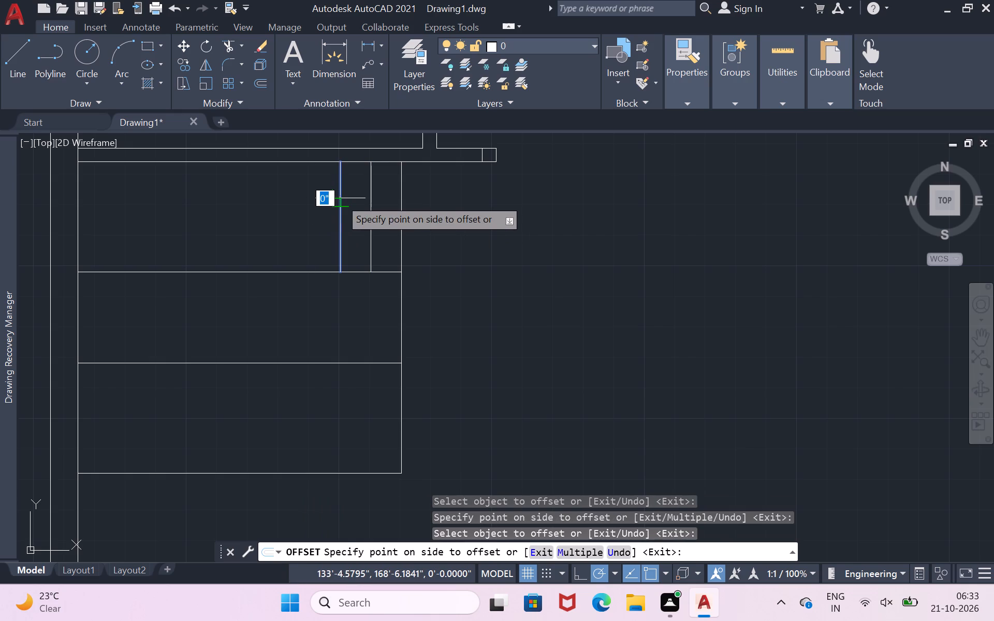
left_click(318, 204)
left_click(308, 203)
left_click(264, 221)
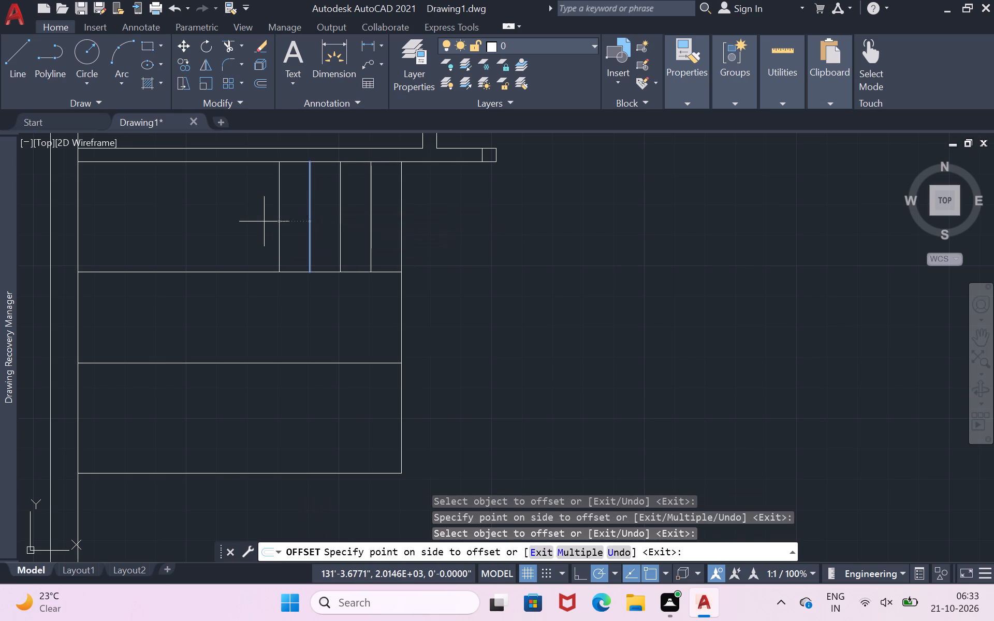
left_click(281, 204)
left_click(265, 209)
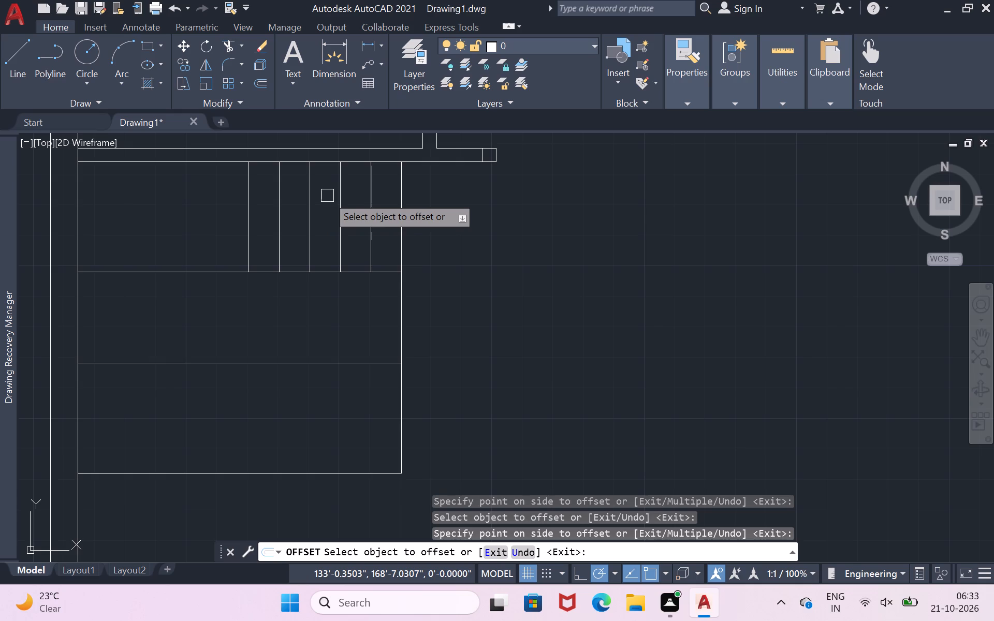
left_click_drag(244, 224, 239, 226)
left_click(218, 234)
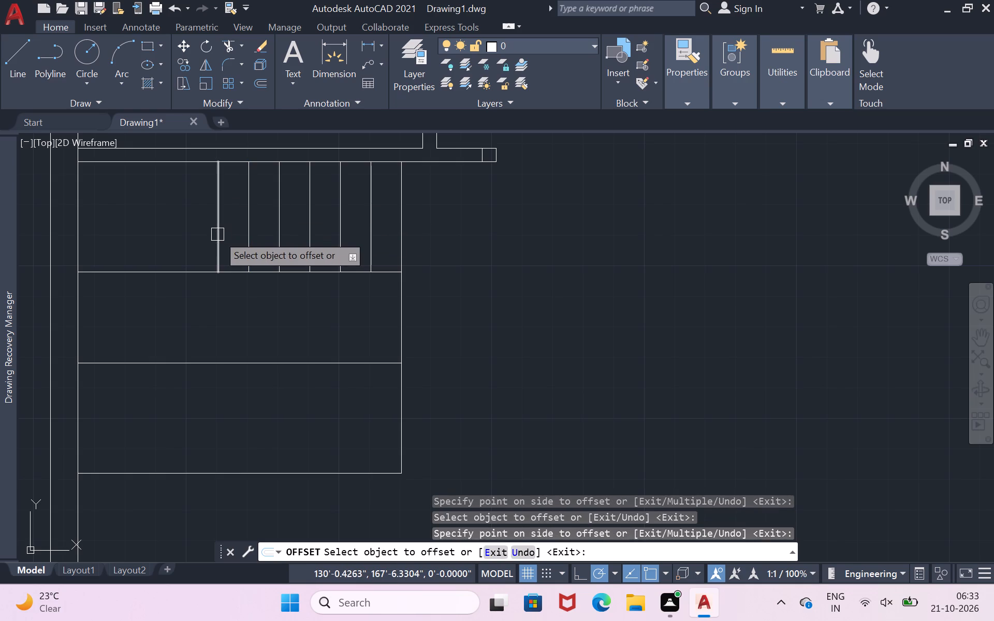
left_click(217, 234)
left_click(166, 246)
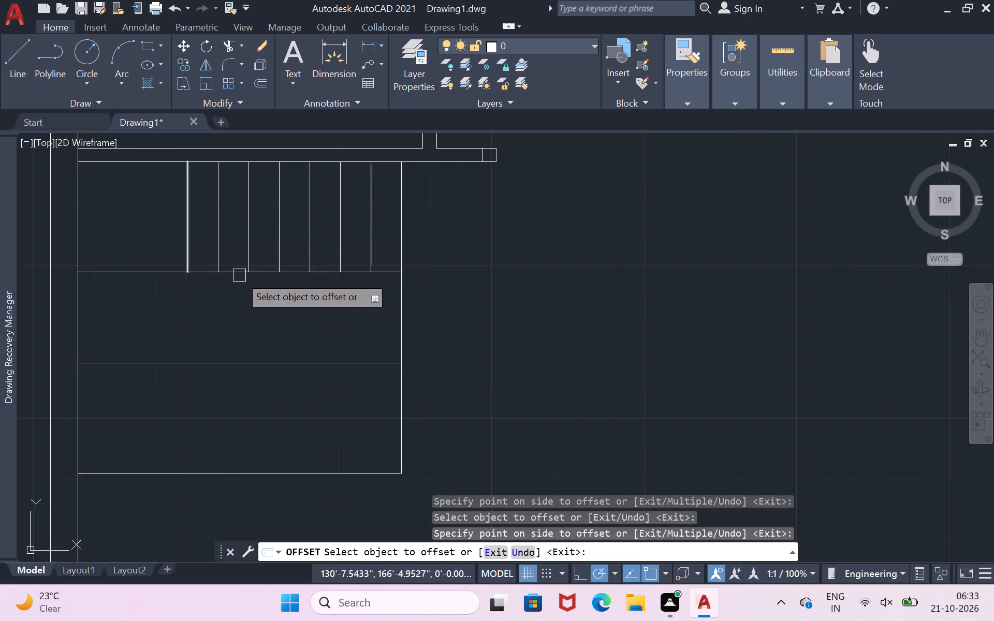
Offset the south strip's east edge westward at the same 10" spacing to make seven matching tread lines.
left_click(402, 433)
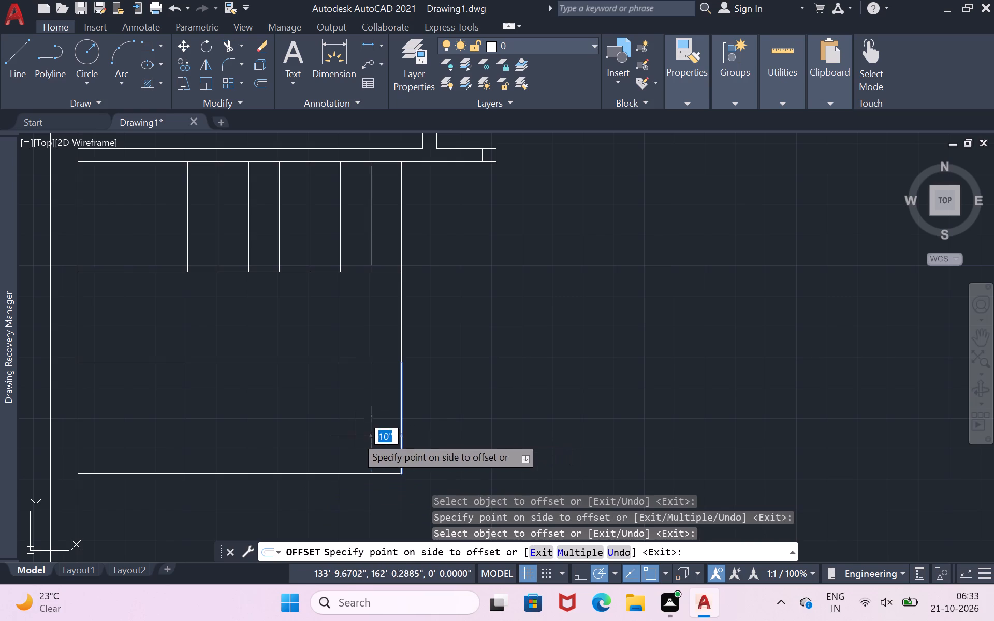
left_click(355, 437)
left_click(376, 419)
left_click(356, 425)
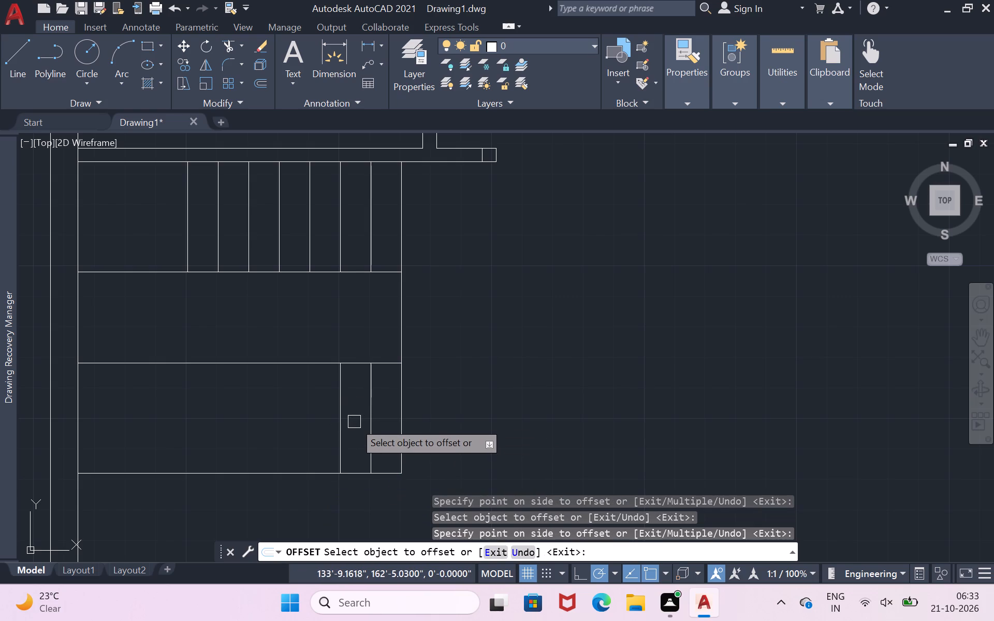
left_click(353, 421)
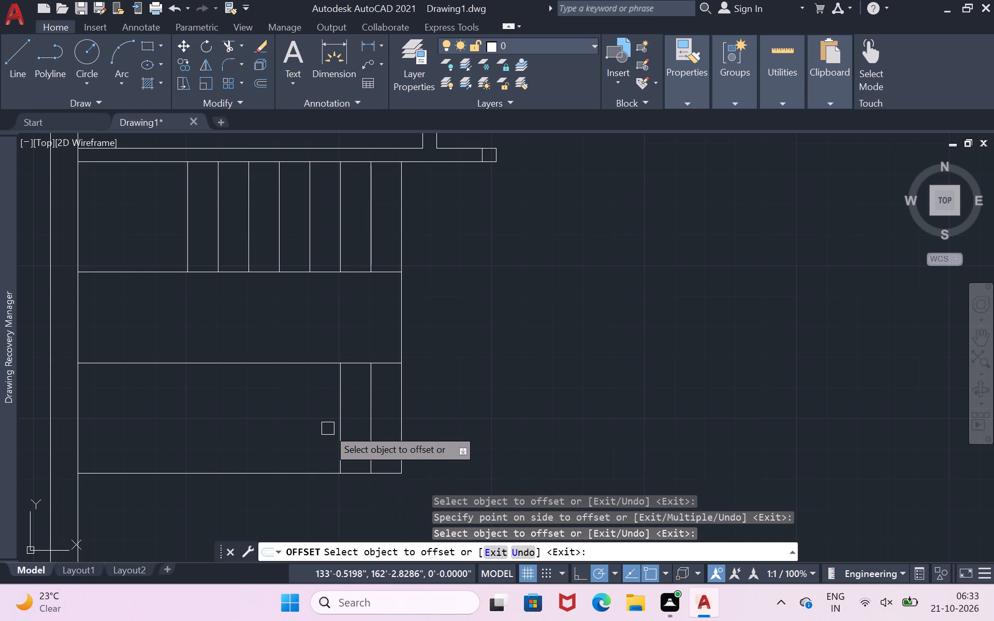
left_click(334, 421)
left_click(307, 437)
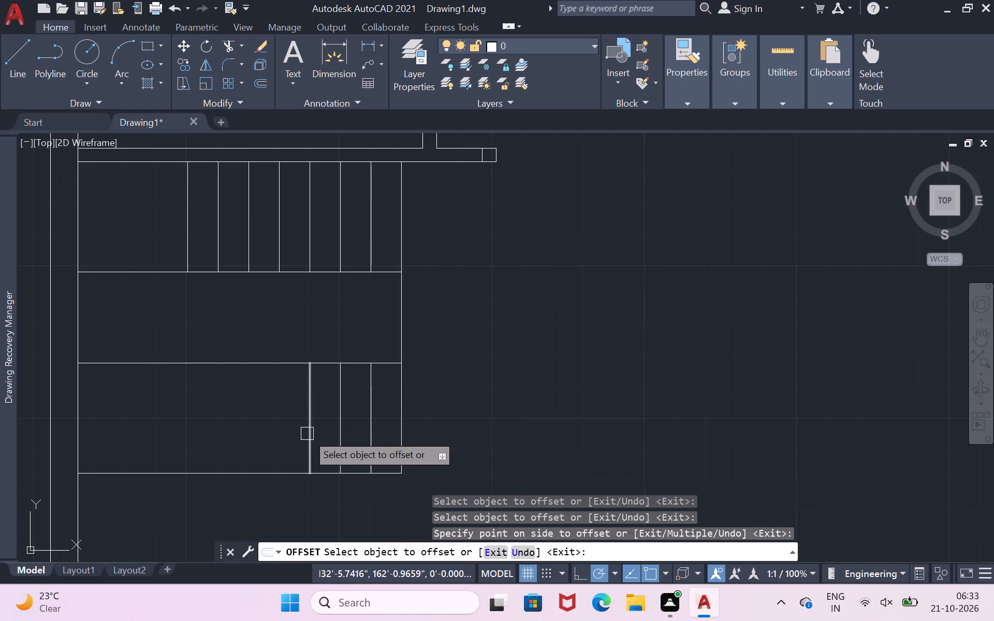
left_click(309, 428)
left_click(310, 427)
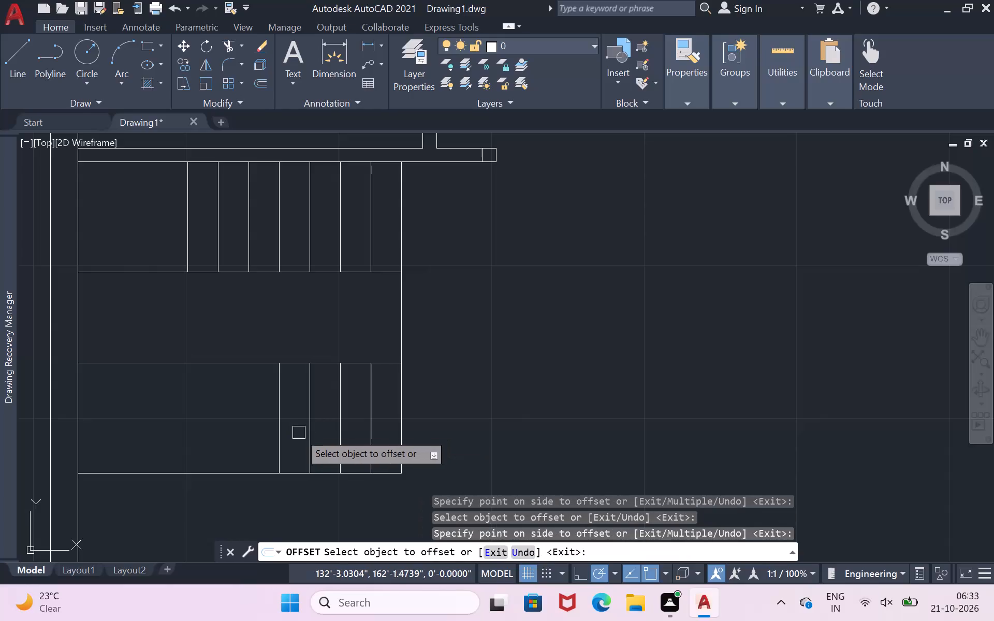
left_click(275, 440)
left_click(251, 443)
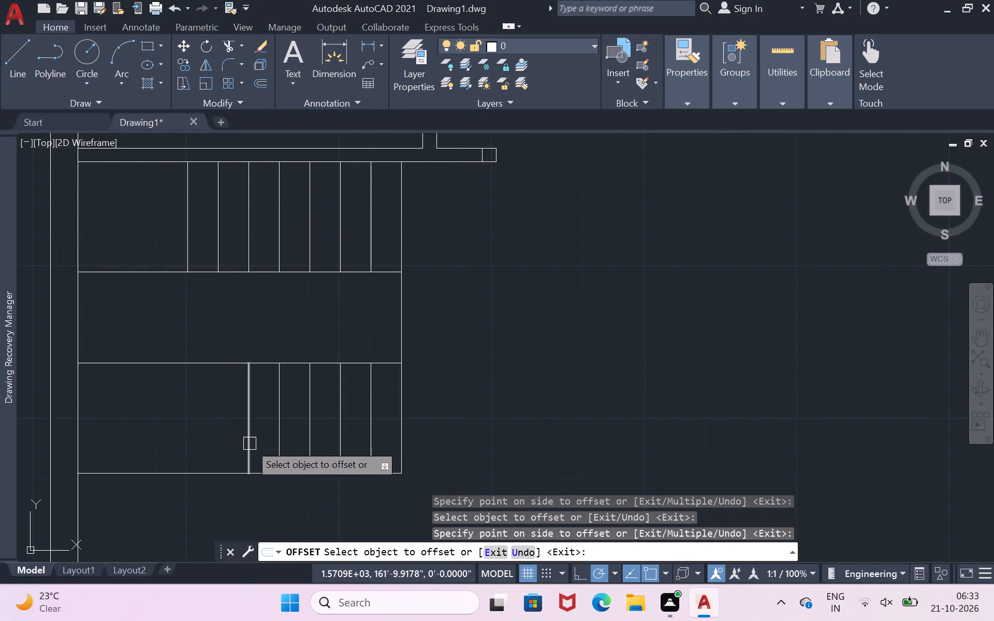
left_click(250, 439)
left_click(208, 448)
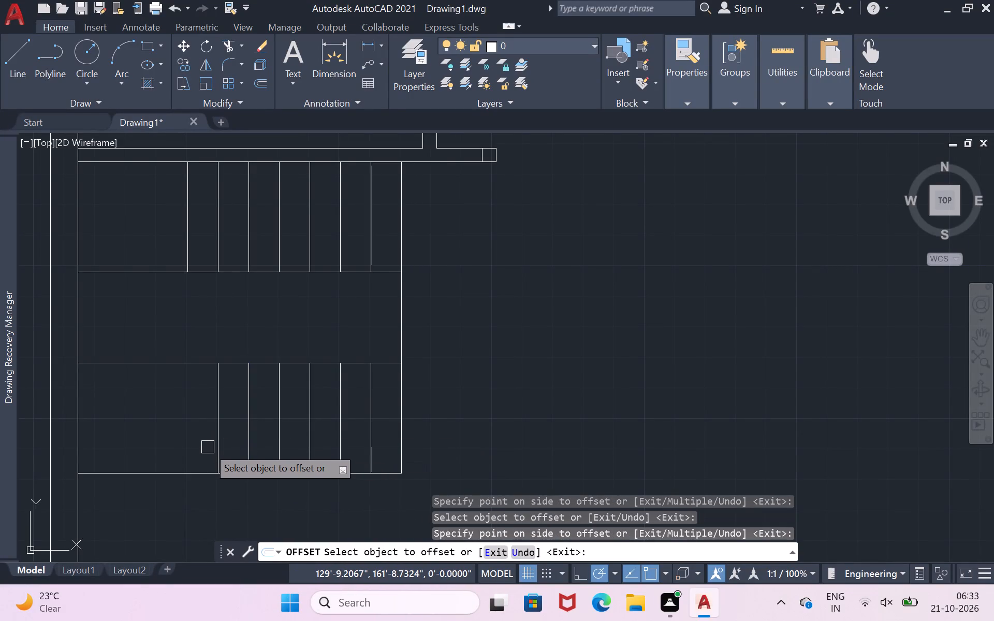
left_click(220, 432)
left_click(213, 436)
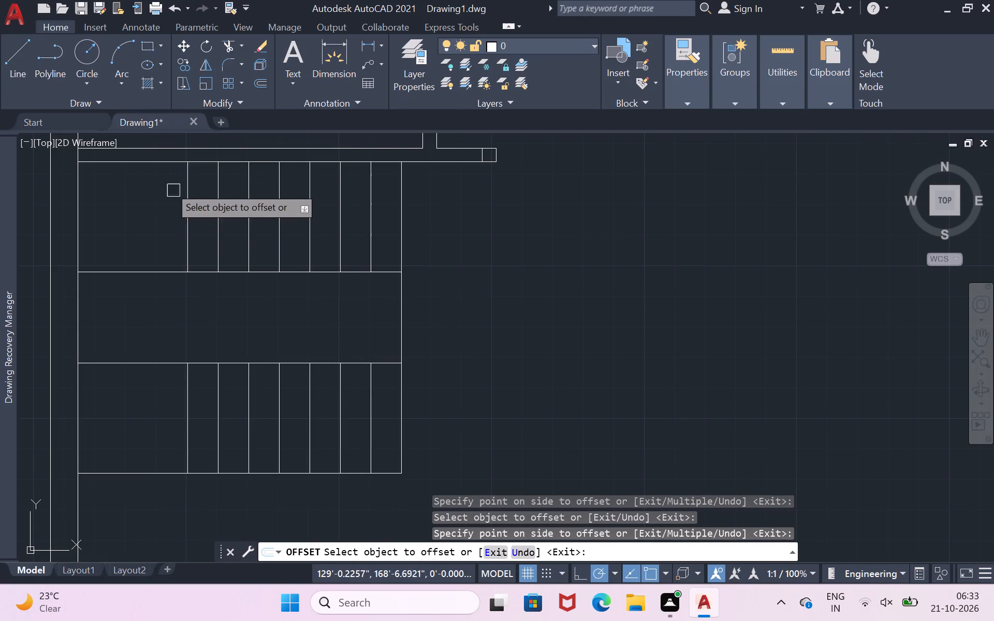
Draw crossing diagonals in the middle strip between the east edge and the westernmost tread lines, joined by a vertical line on the west.
left_click(8, 56)
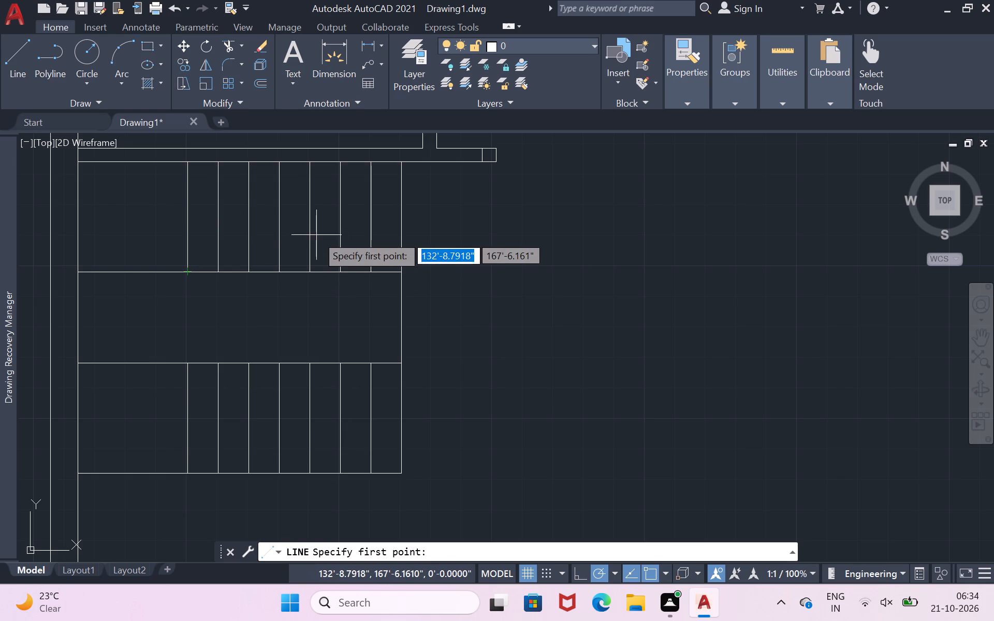
left_click(397, 271)
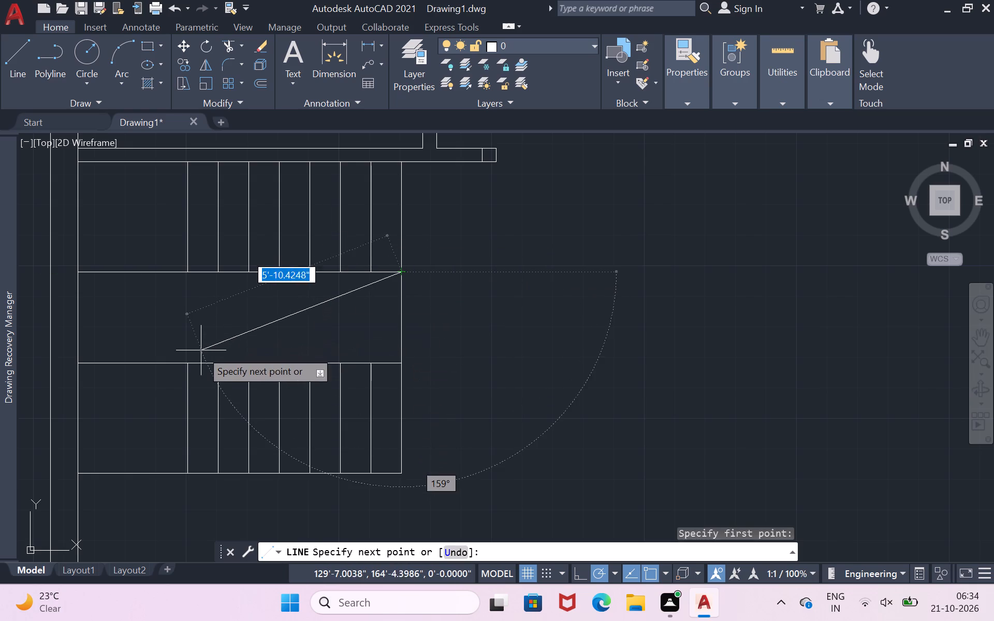
left_click(184, 362)
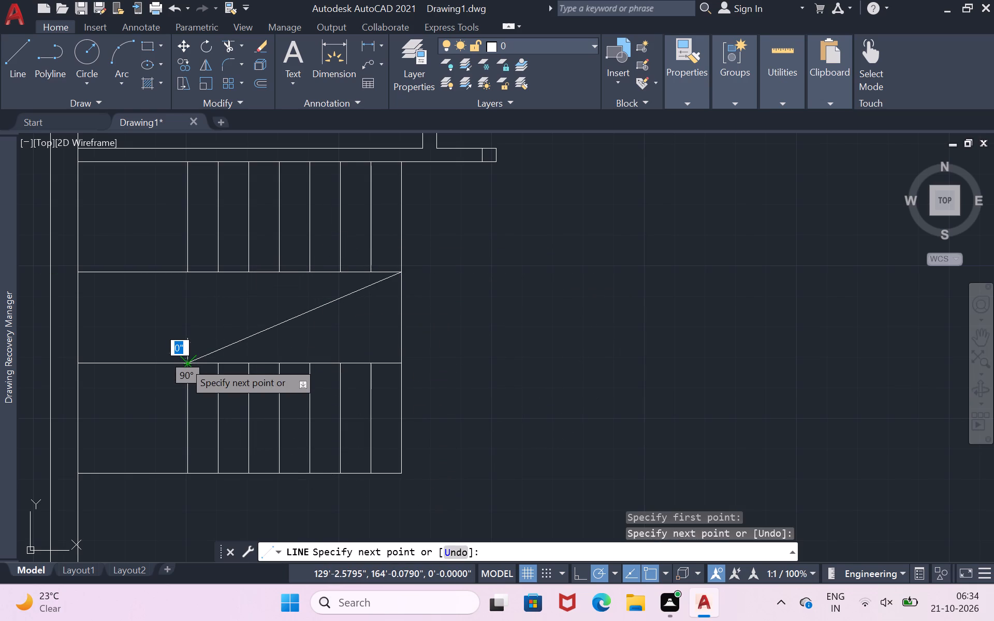
left_click(182, 268)
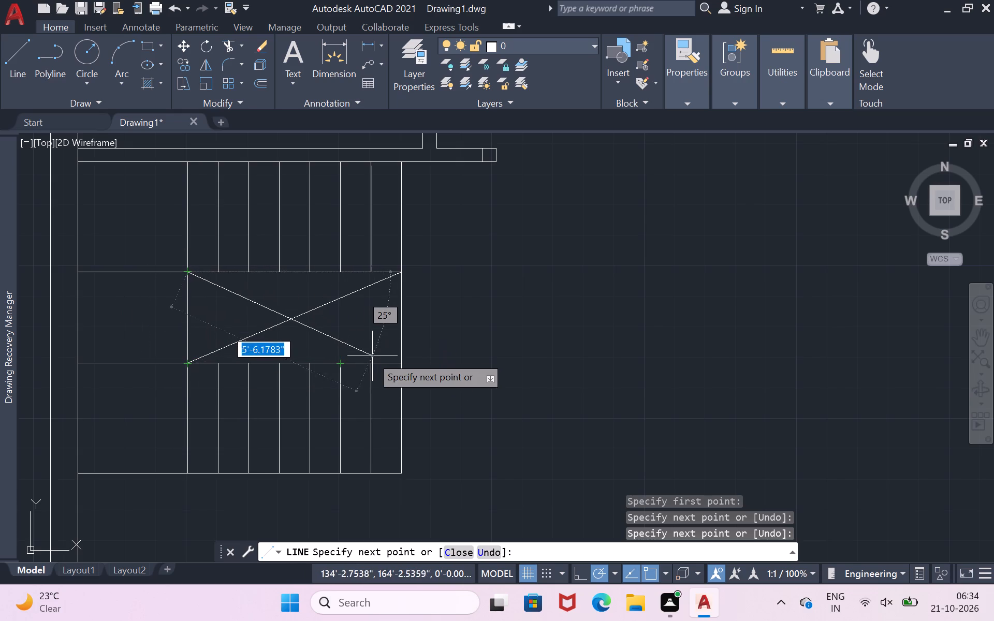
left_click(399, 358)
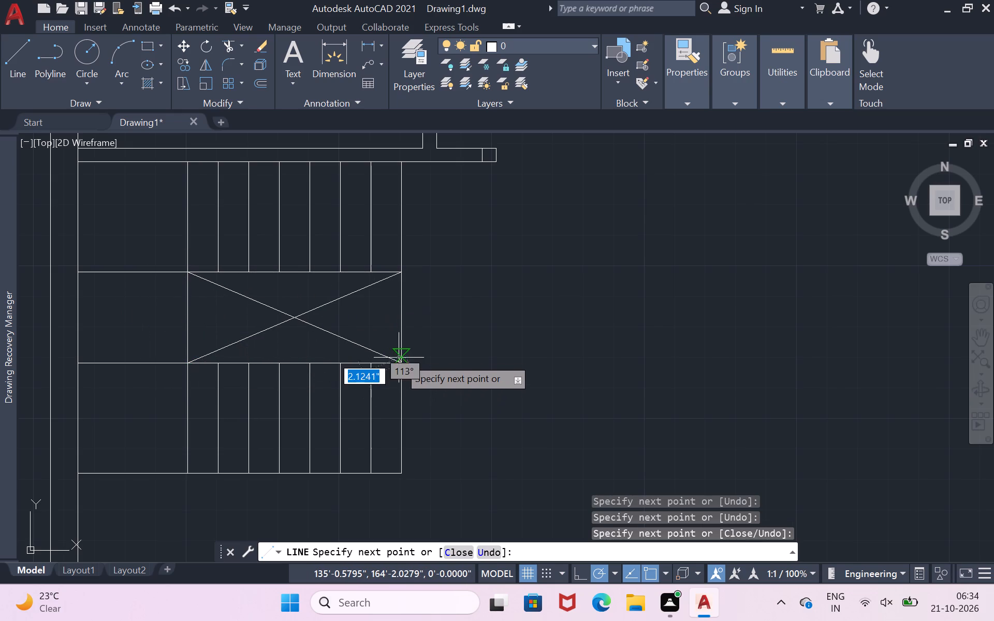
key("Return")
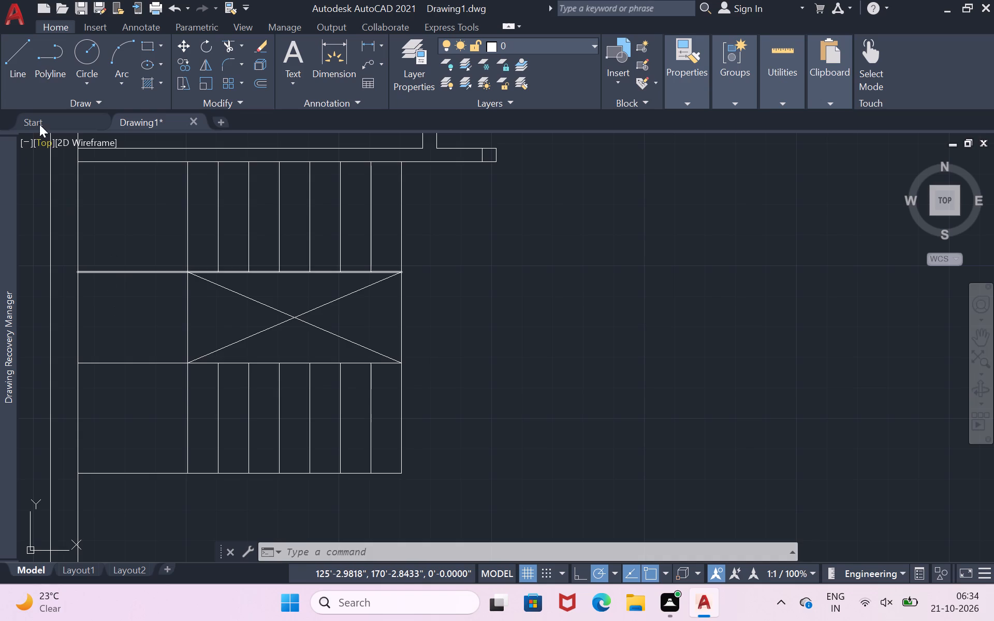
Draw two 3' tread lines at 10" spacing in the middle strip, between the outer wall's inner face and the crossed rectangle.
left_click(12, 56)
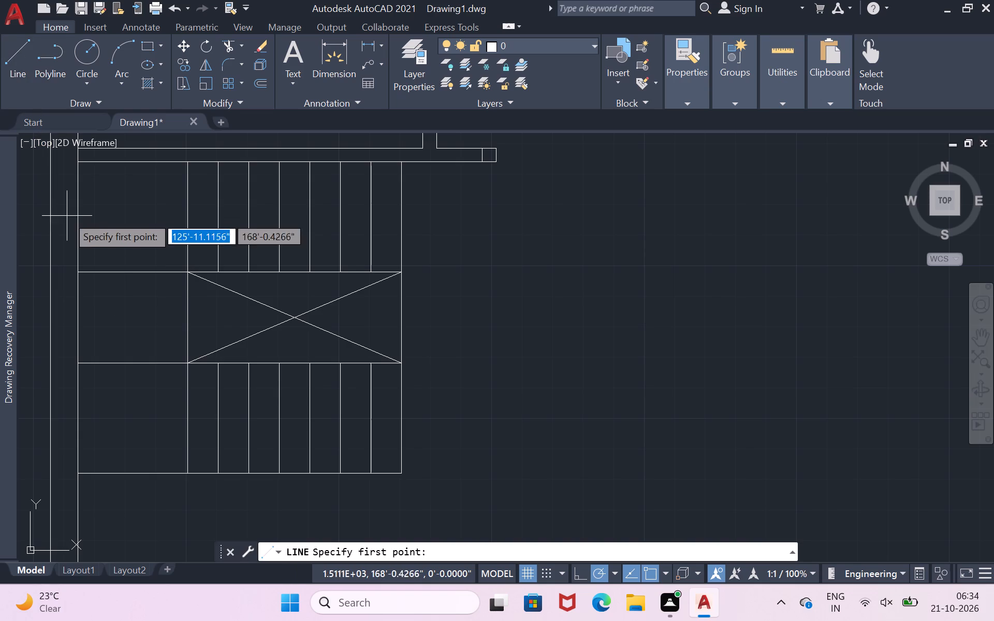
left_click(76, 276)
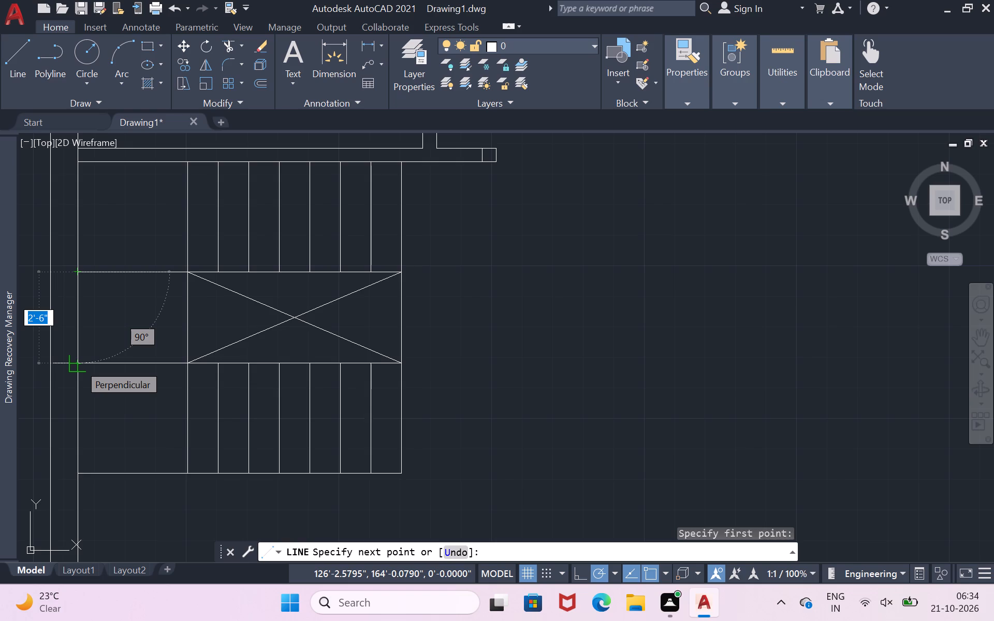
key("1")
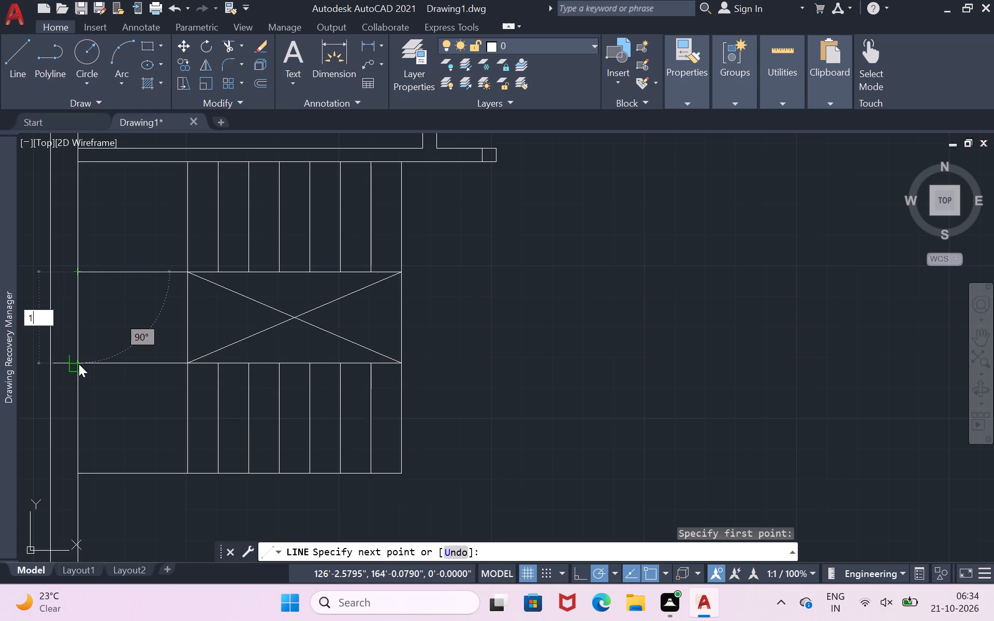
key("0")
key("shift+quotedbl")
key("Return")
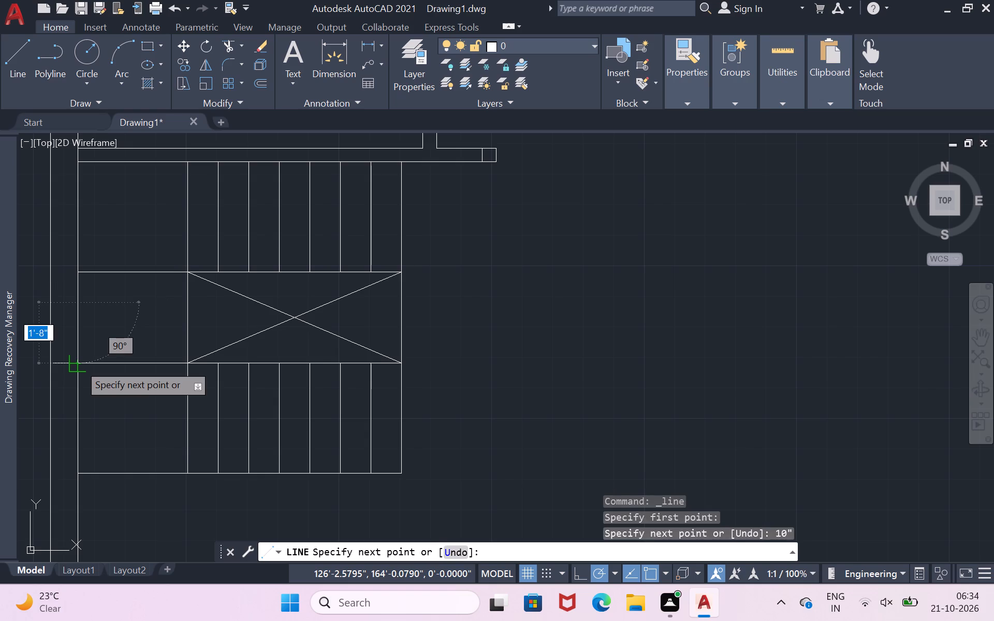
left_click(187, 301)
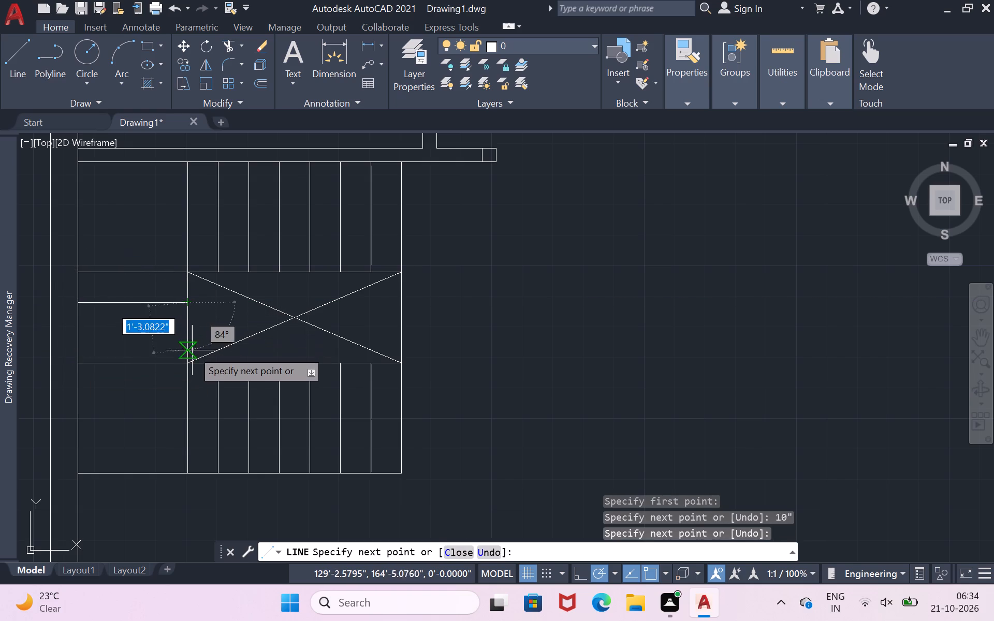
key("1")
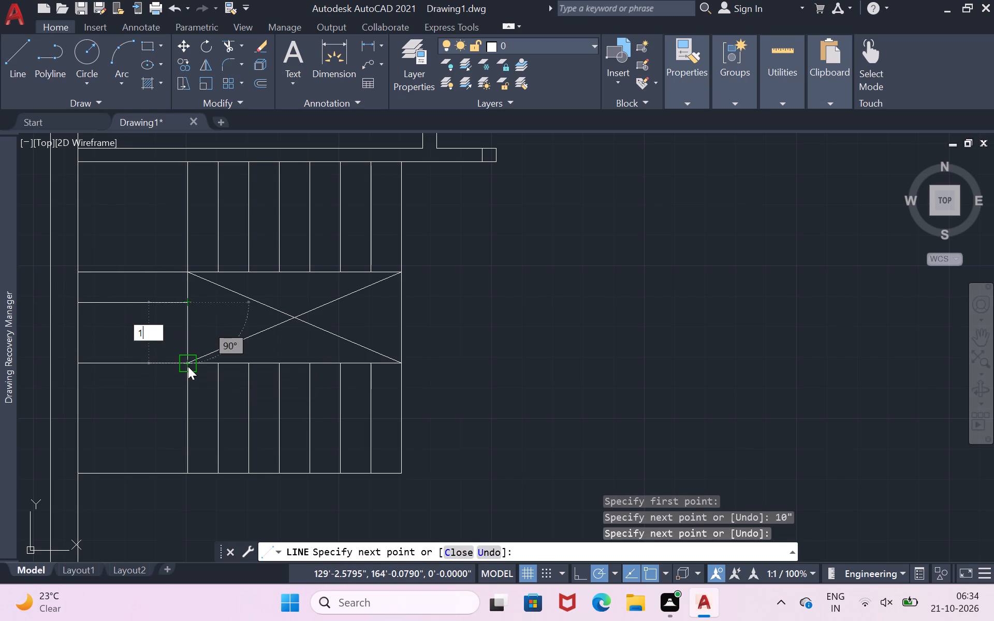
key("0")
key("shift+quotedbl")
key("Return")
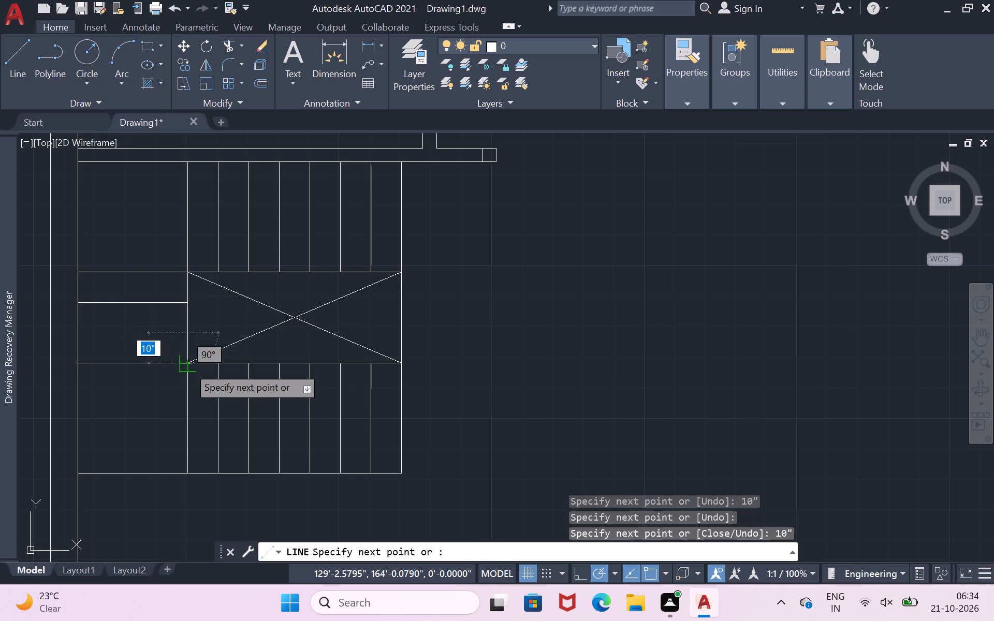
left_click(75, 333)
key("Return")
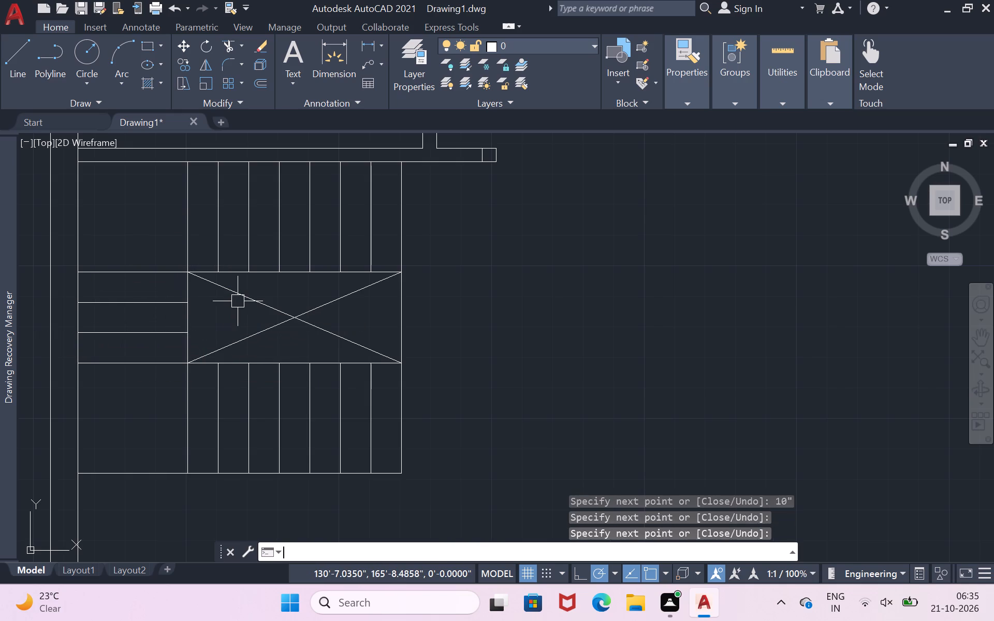
Trim the vertical segments at both ends of the middle strip's short treads, along the outer wall face and the crossed rectangle.
type("tr")
key("space")
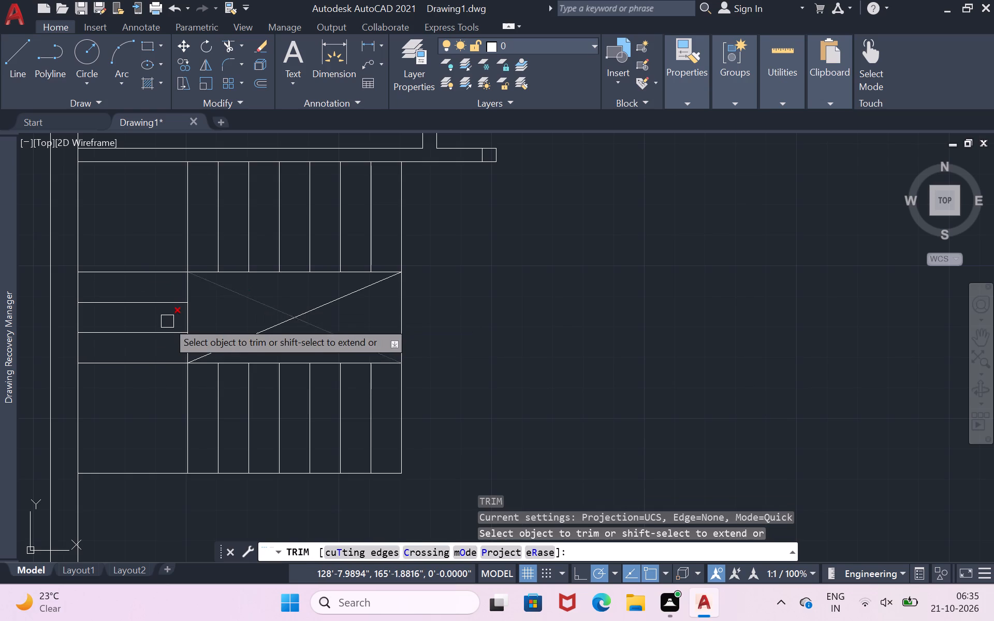
left_click(182, 320)
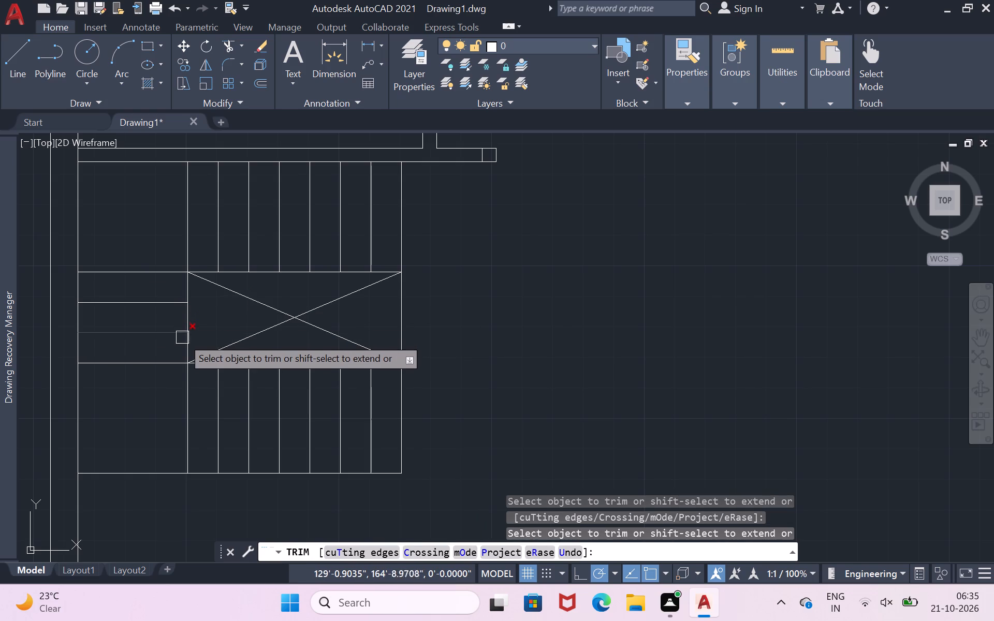
left_click(184, 344)
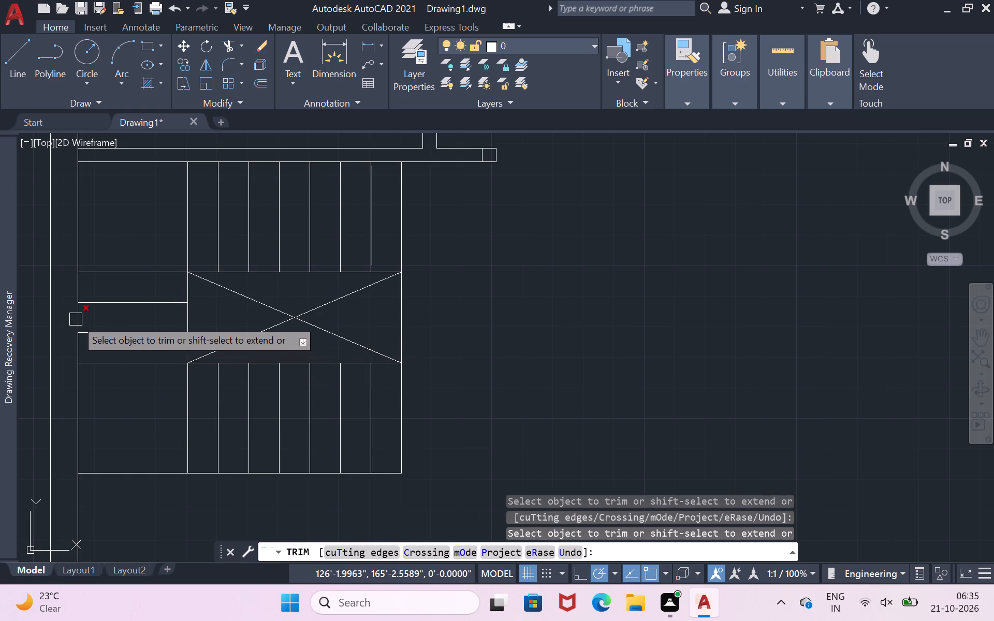
left_click(76, 319)
left_click(78, 283)
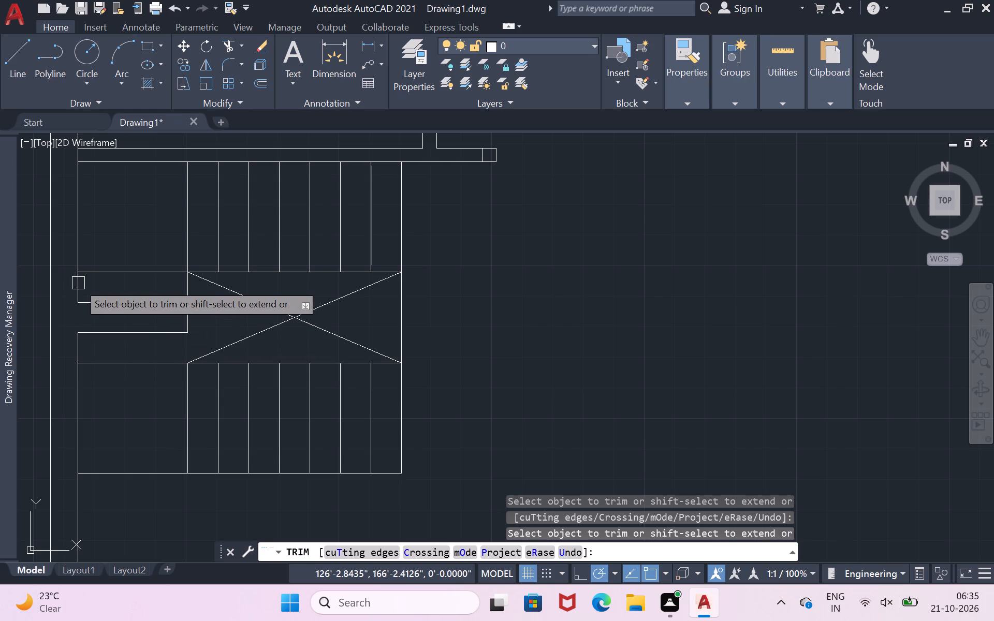
left_click(80, 347)
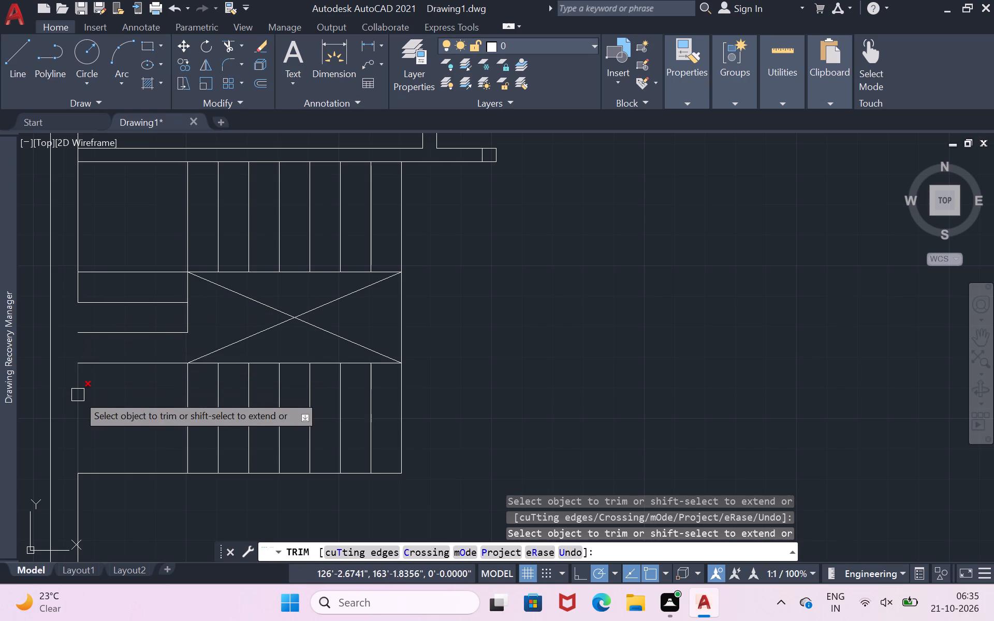
left_click(80, 283)
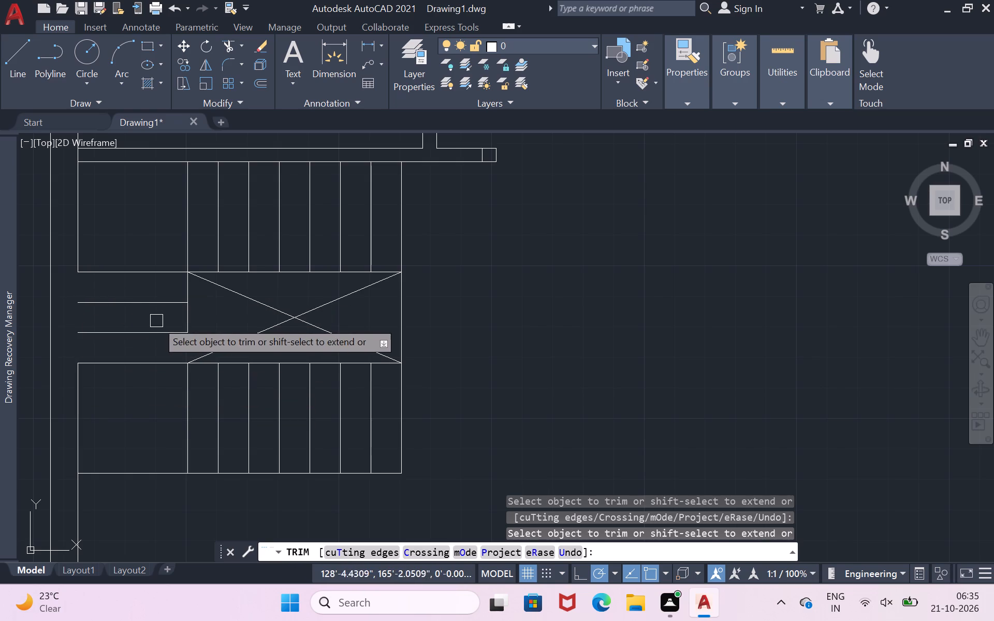
left_click(192, 319)
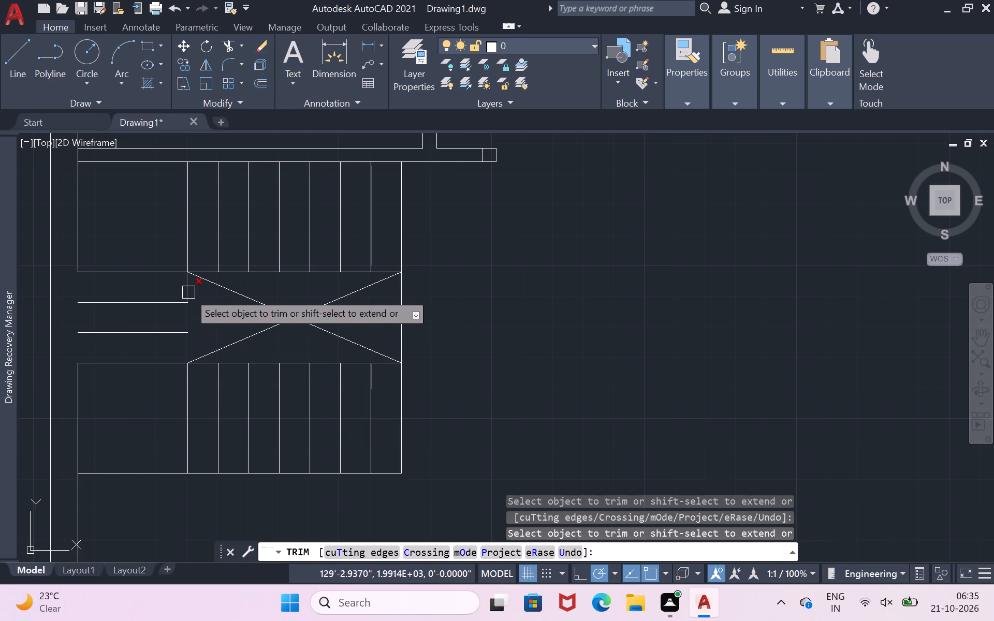
left_click(188, 292)
key("Return")
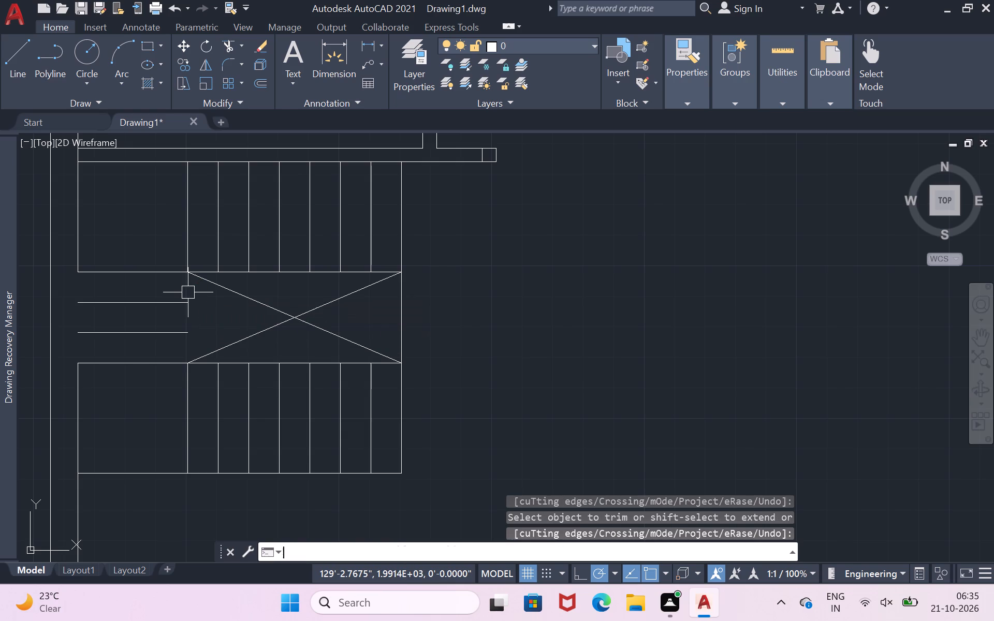
Redraw the middle strip's two vertical edges as single 2'-6" lines, at the short treads' east ends and along the wall face.
key("l")
key("Return")
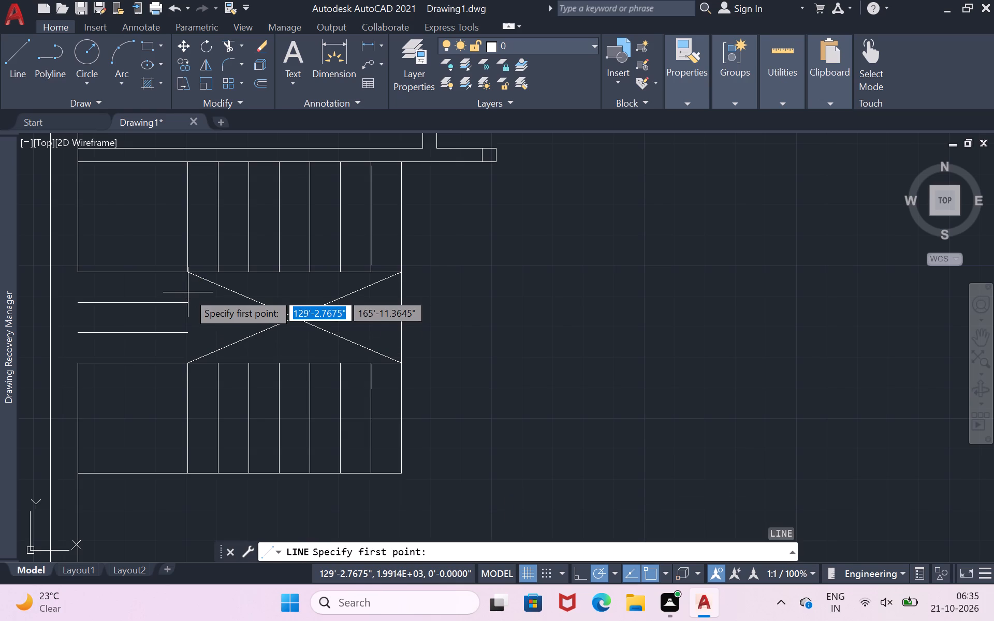
left_click(187, 266)
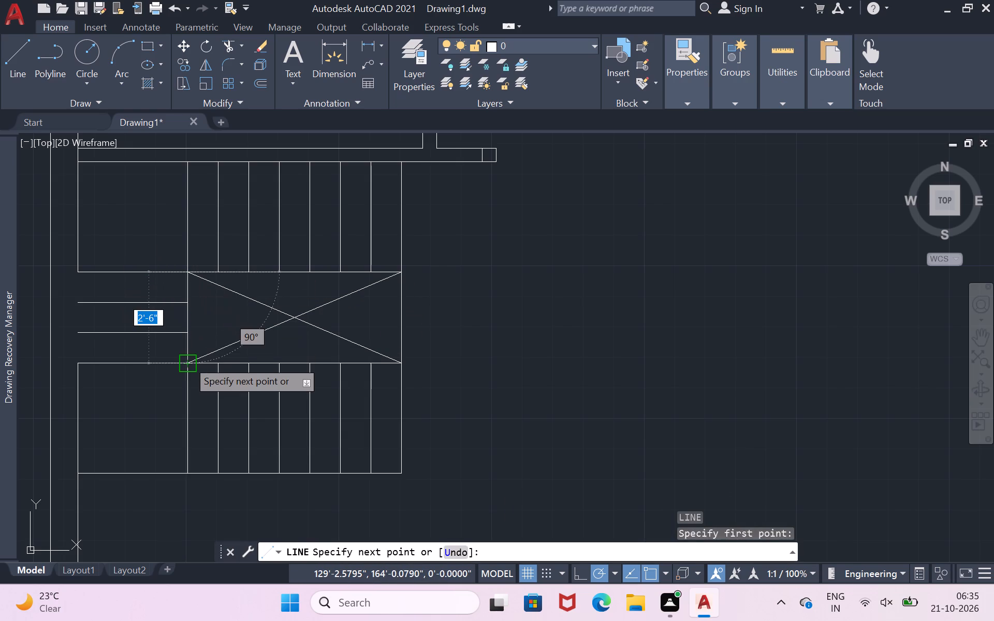
left_click(187, 360)
key("Return")
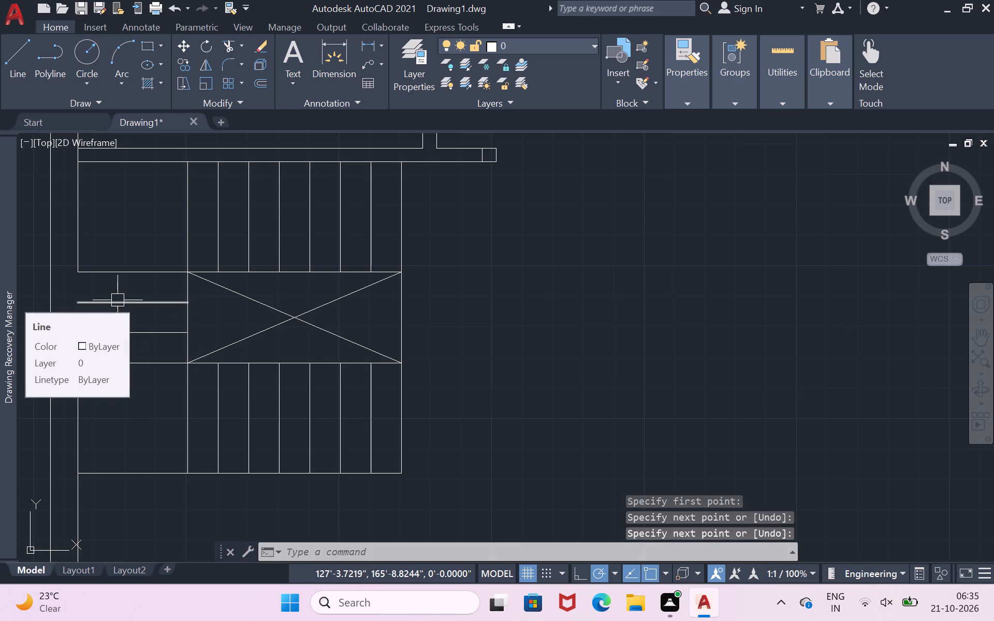
key("l")
key("Return")
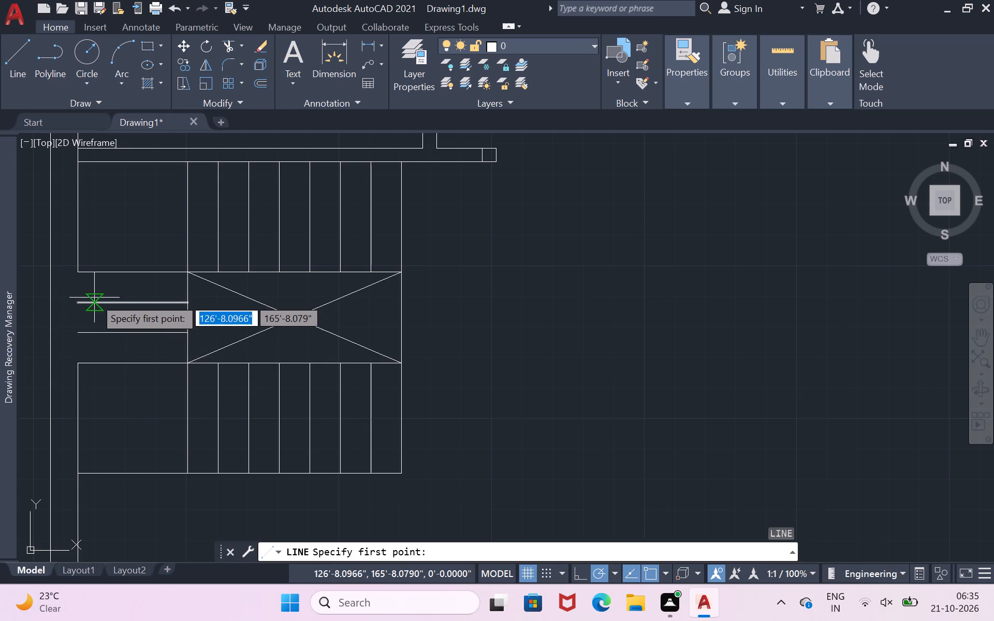
left_click(72, 276)
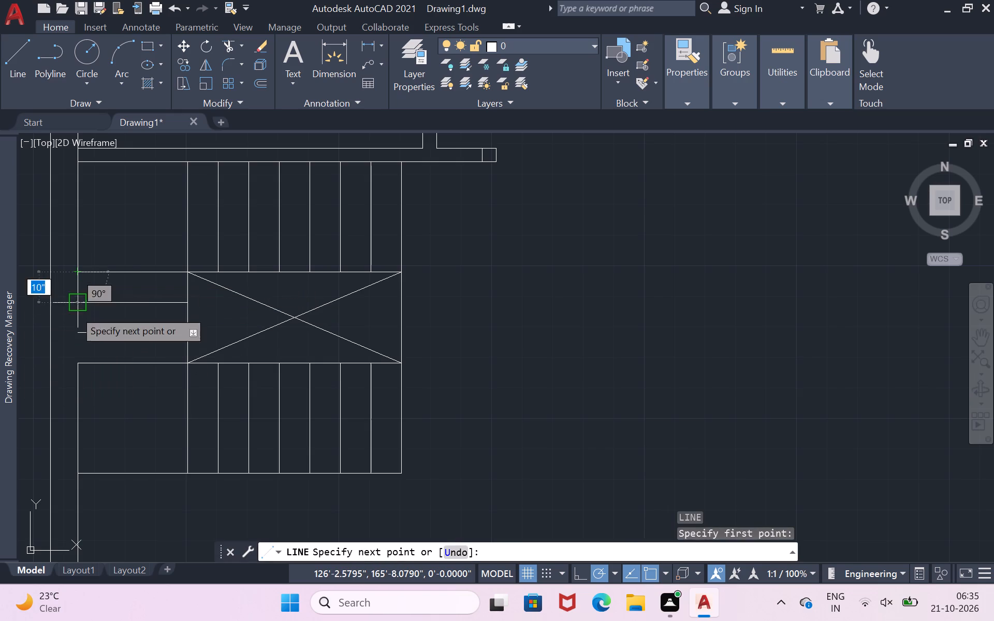
left_click(78, 360)
key("Return")
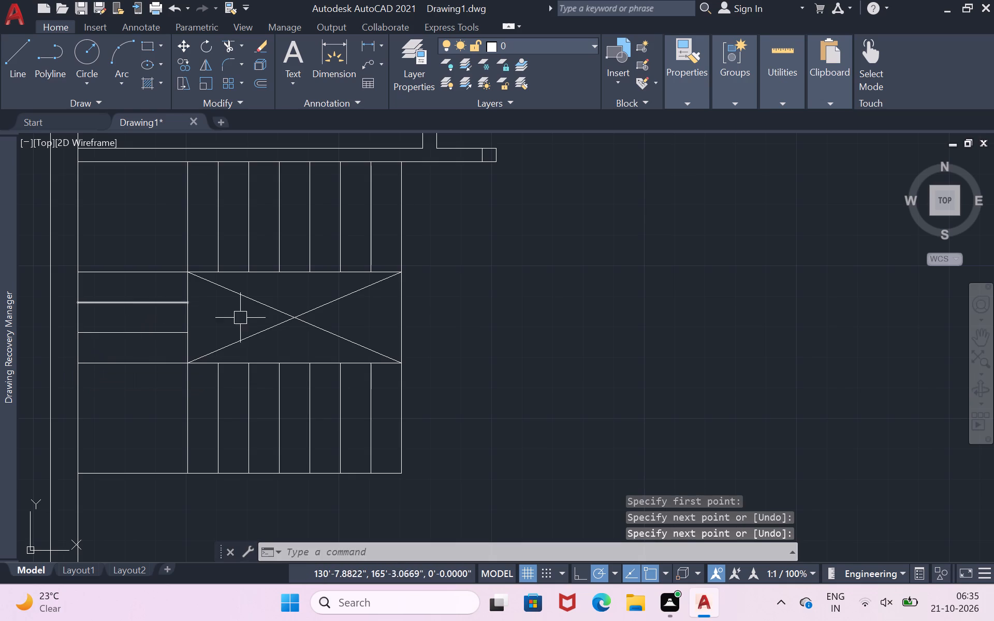
Dimension the staircase's overall north-south depth along its west side and its overall east-west width across the north flight.
left_click(334, 59)
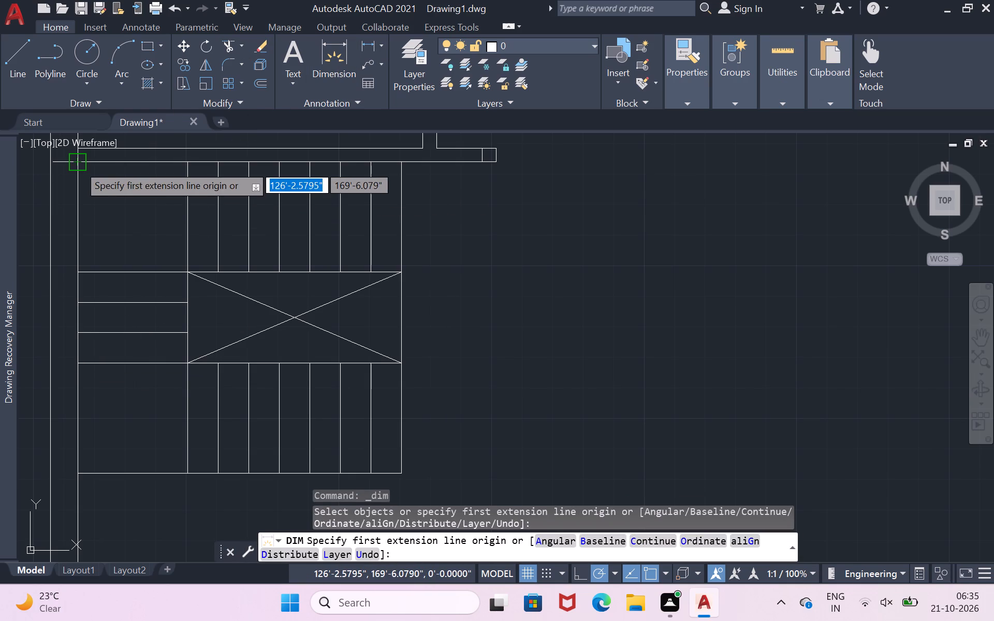
left_click(78, 165)
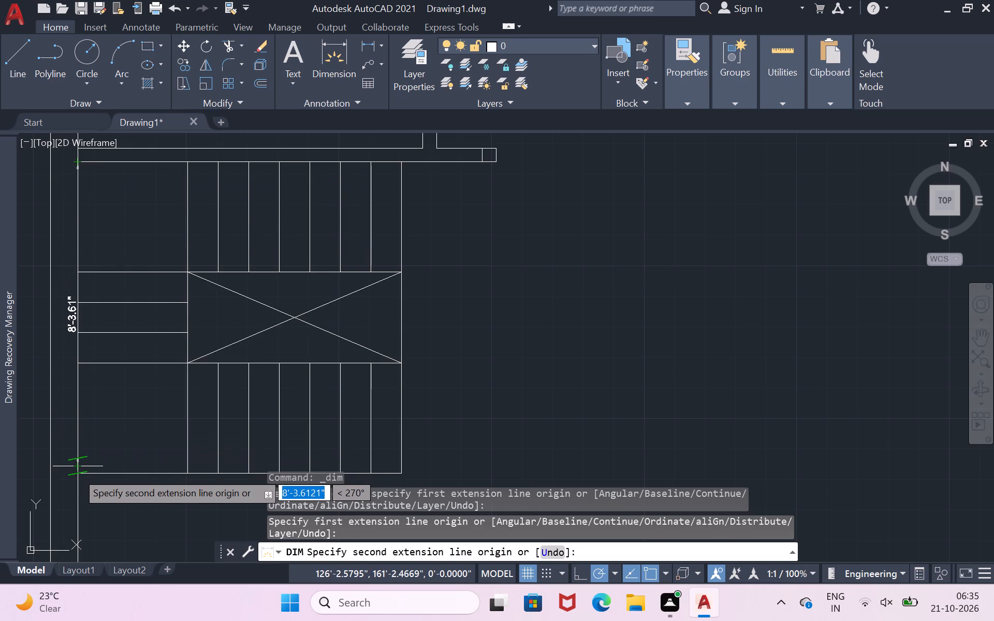
double_click(78, 477)
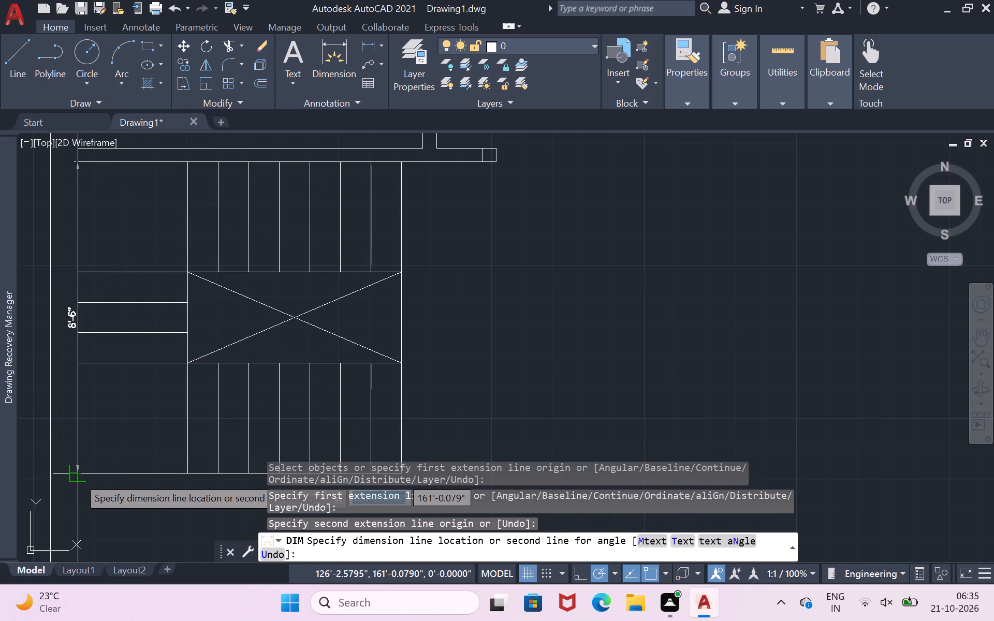
left_click(136, 460)
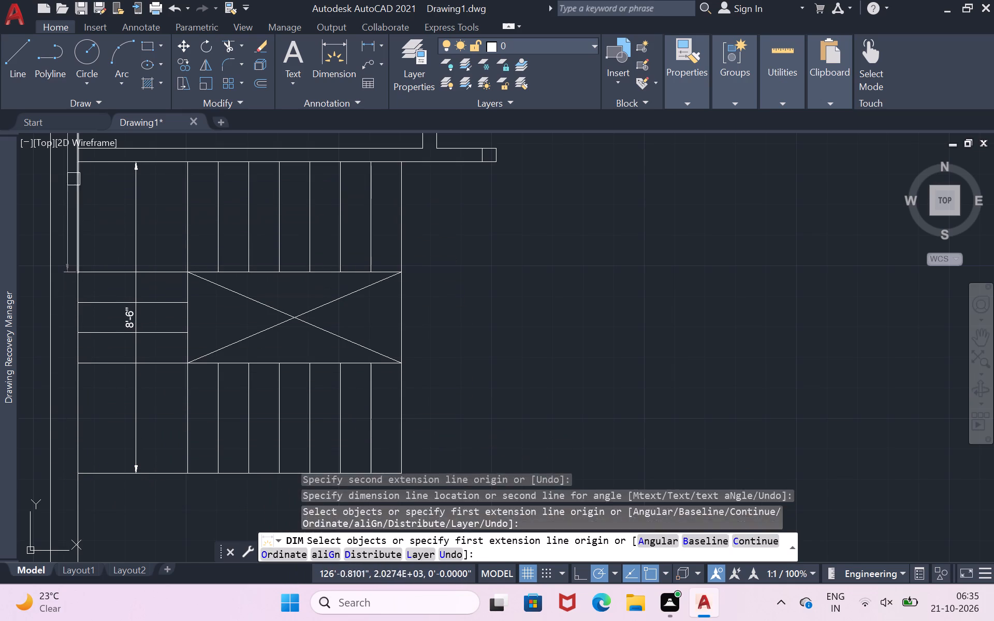
left_click(77, 160)
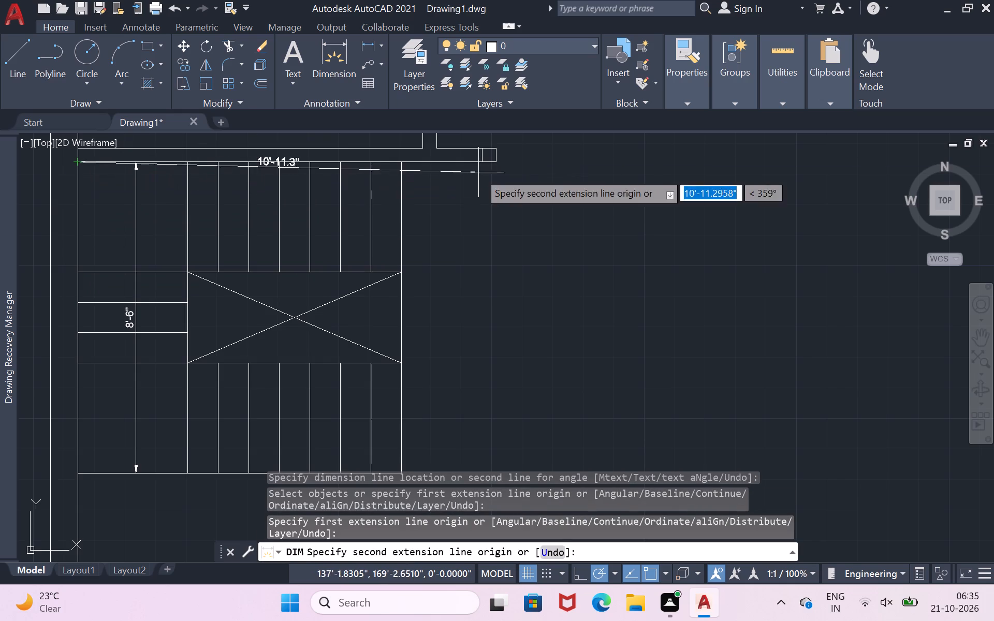
left_click(408, 164)
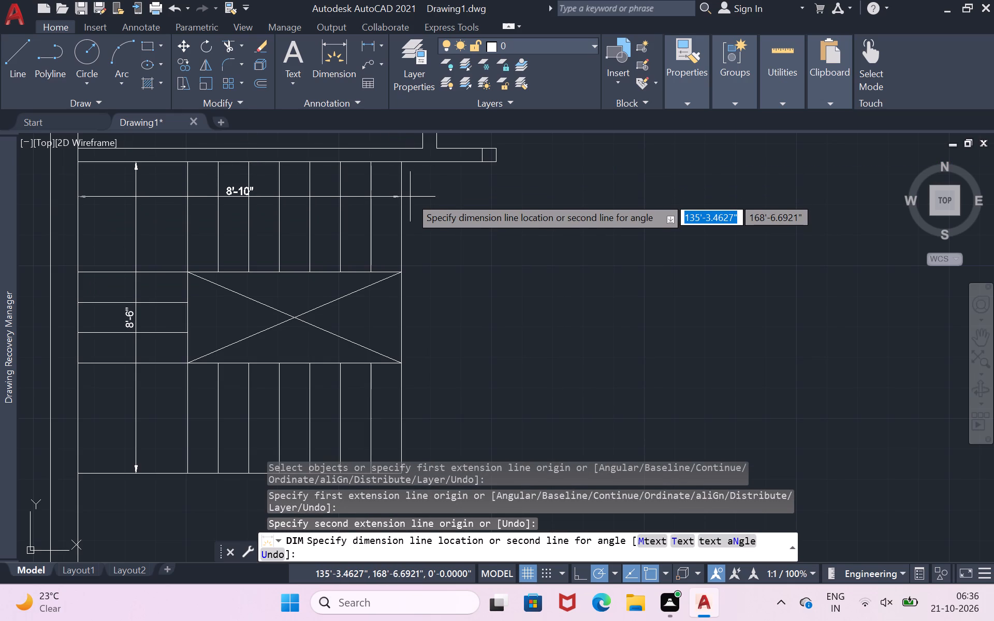
left_click(410, 197)
scroll(410, 197, "down", 1)
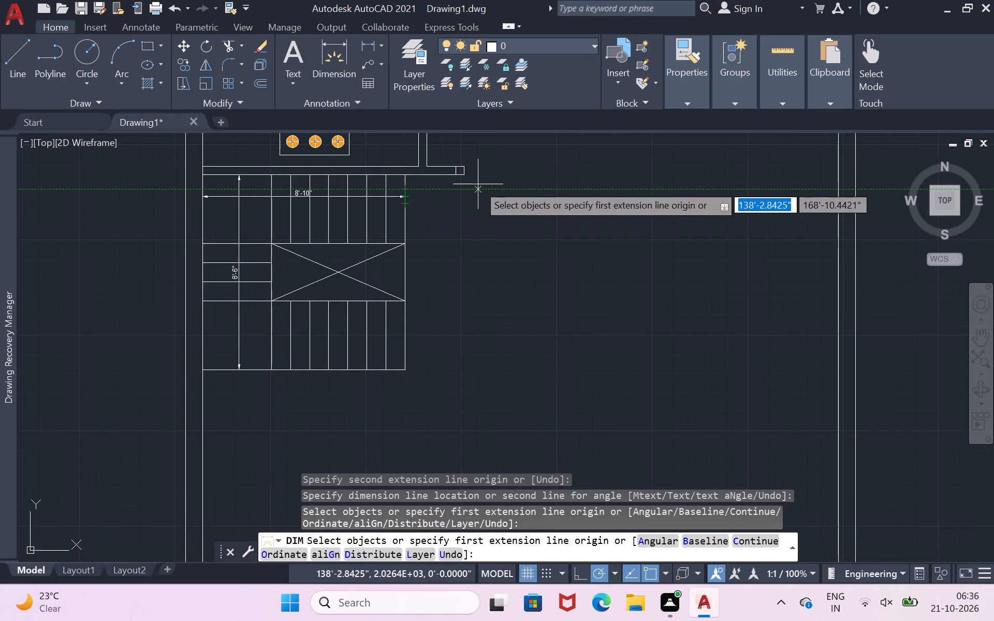
scroll(484, 168, "up", 1)
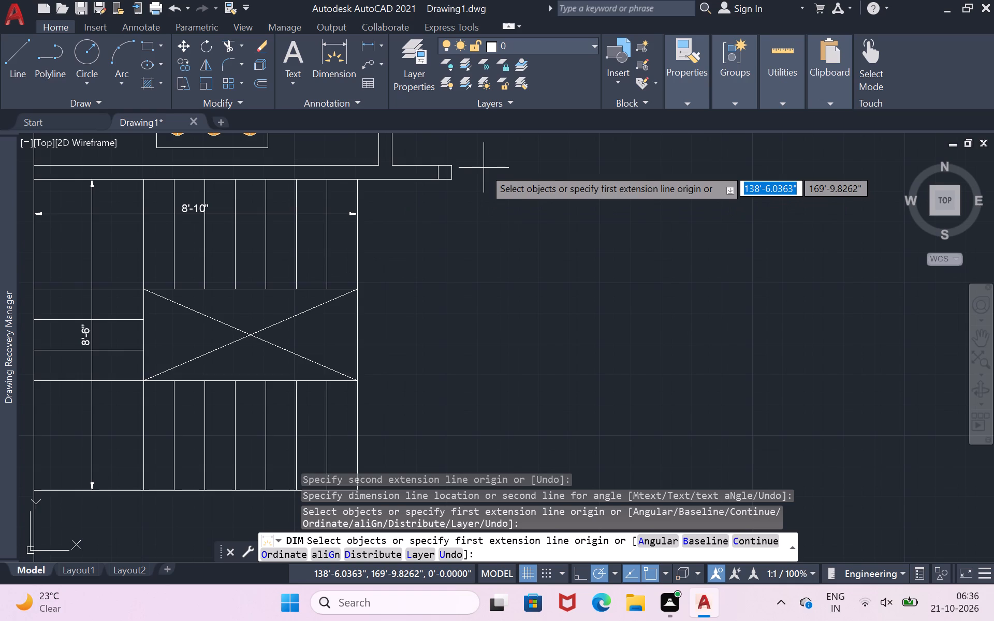
key("Return")
Draw an outline from the staircase's northeast corner, 6'2" east and 8'6" south, then back west to its southeast corner.
key("l")
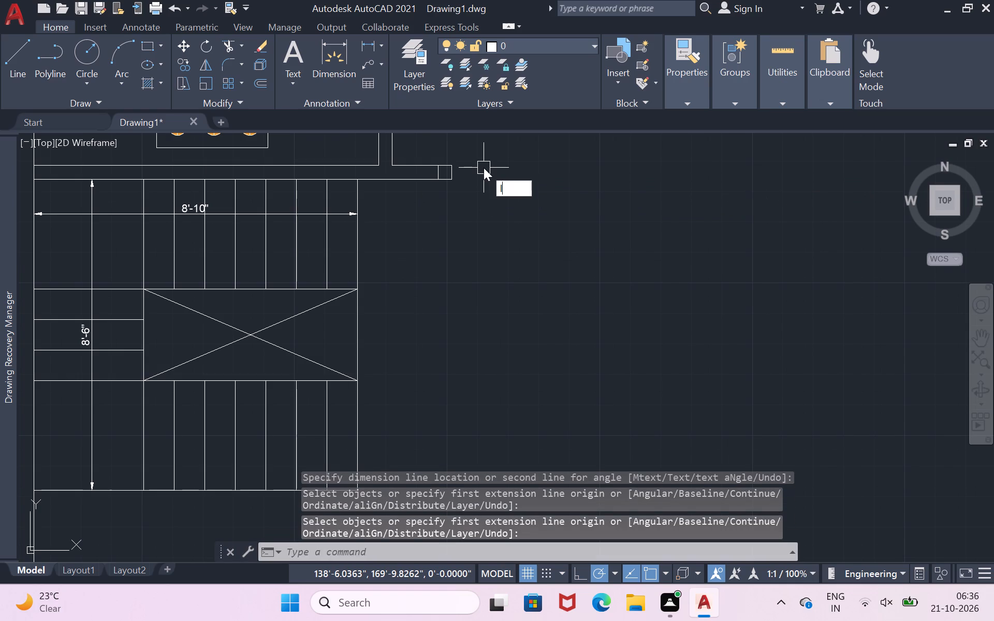
key("Escape")
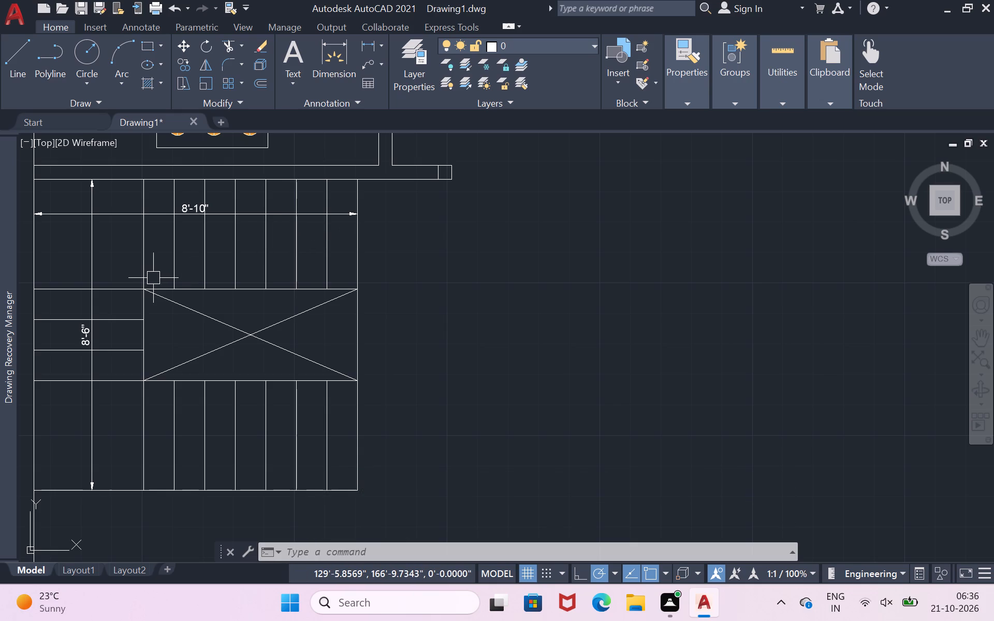
left_click(24, 67)
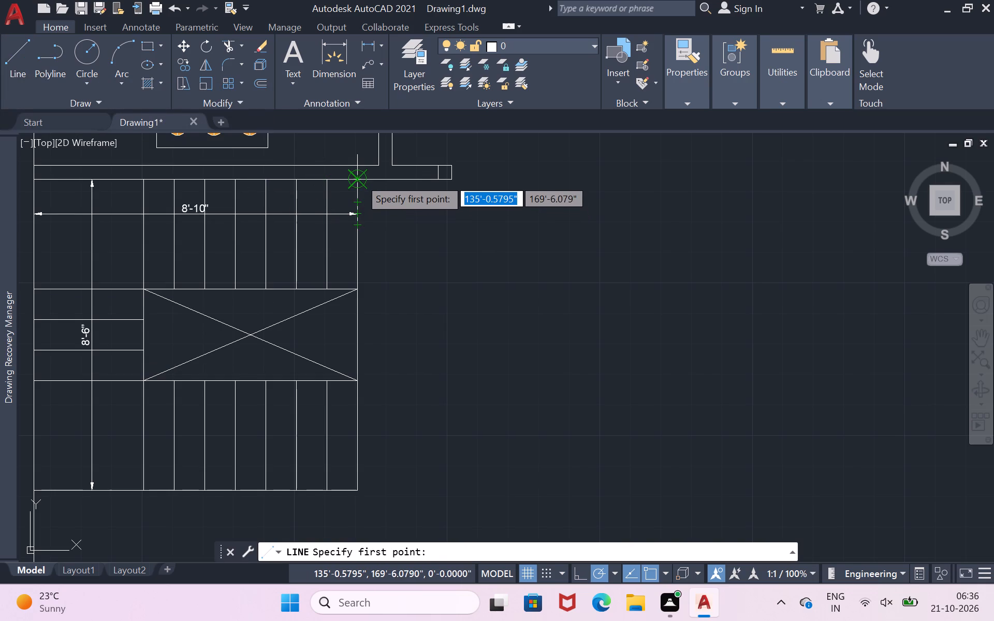
left_click(359, 178)
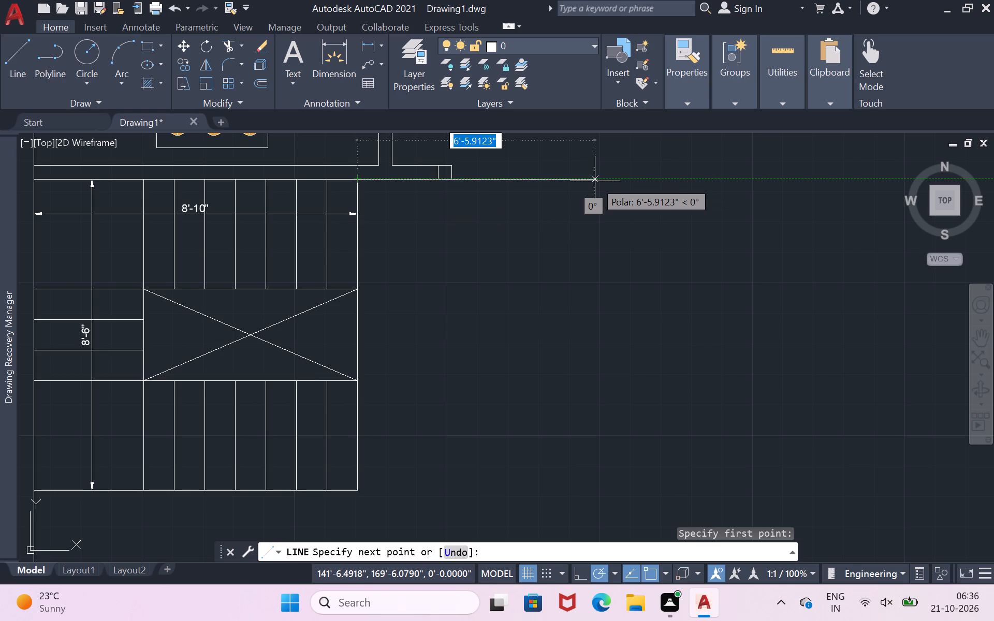
key("6")
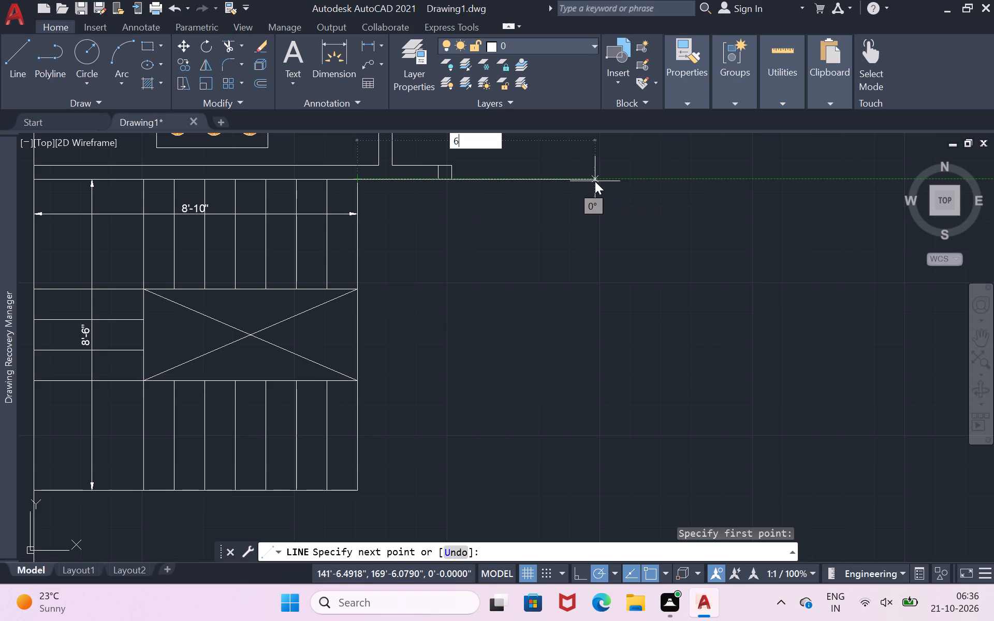
key("apostrophe")
key("2")
key("shift+quotedbl")
key("Return")
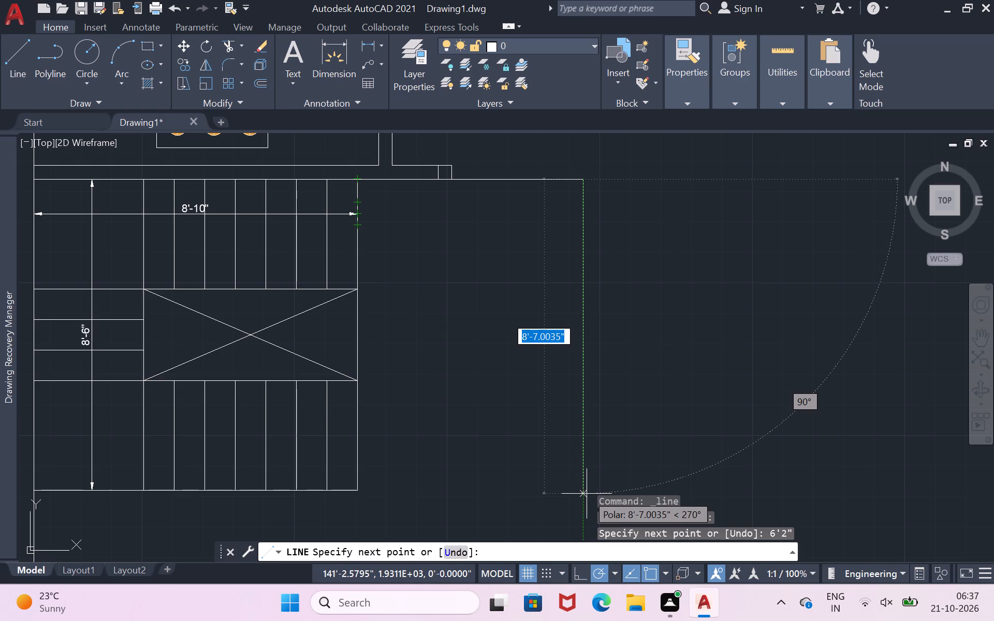
key("8")
type("'6")
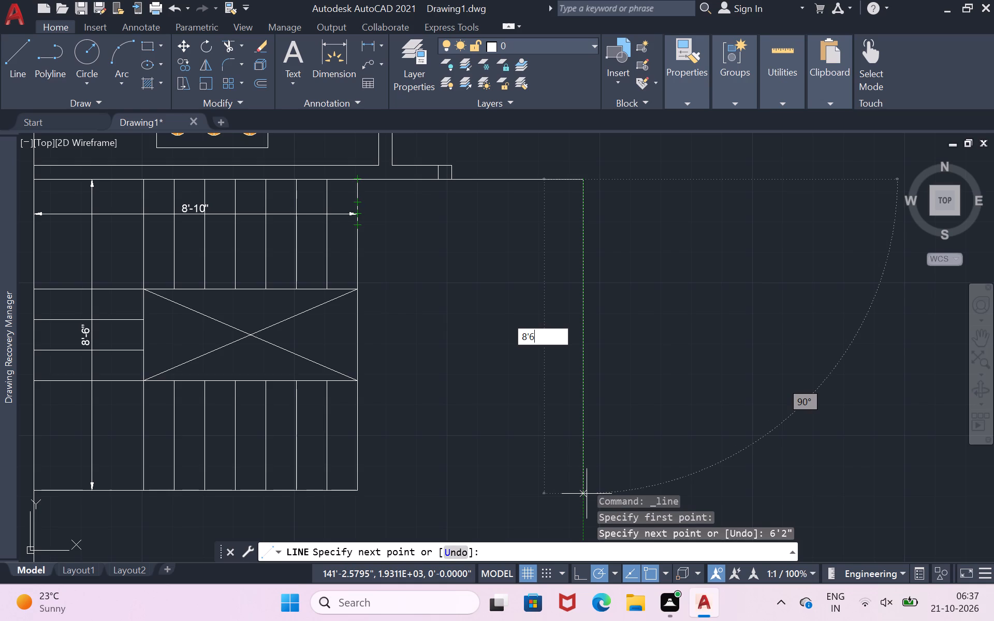
key("shift+quotedbl")
key("Return")
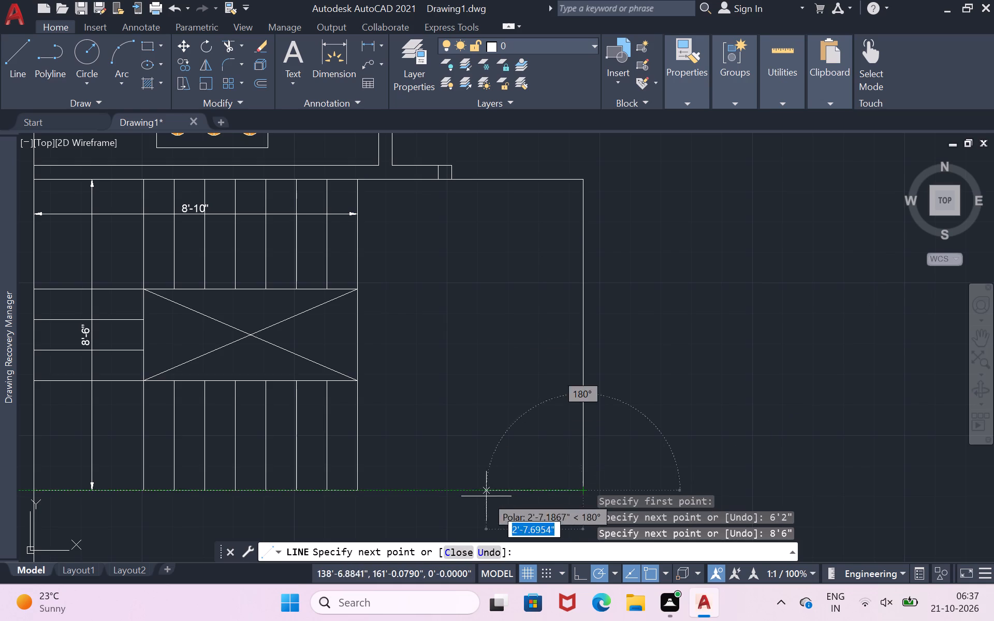
left_click(353, 493)
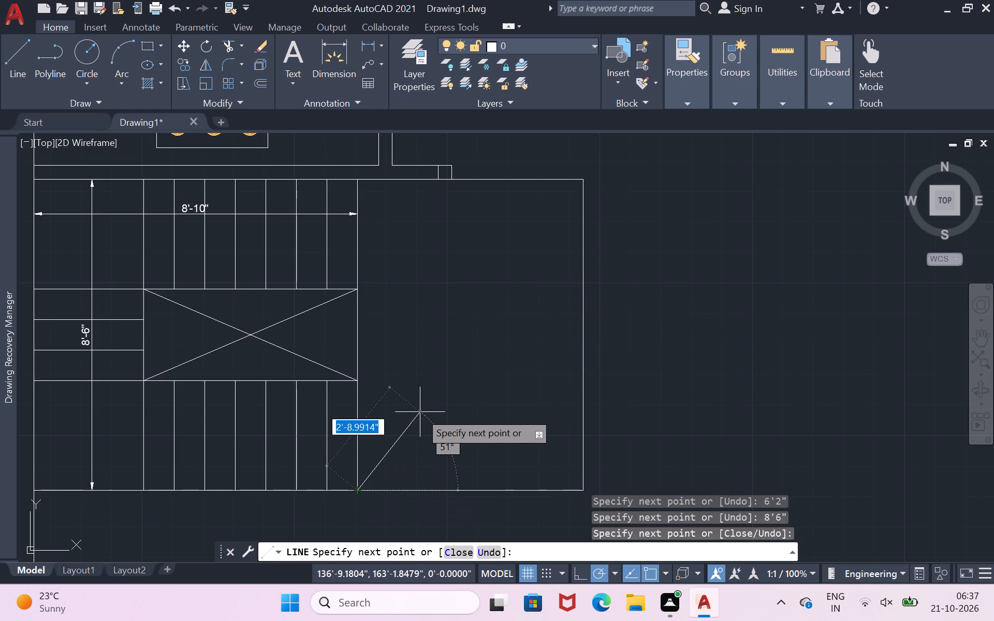
key("Return")
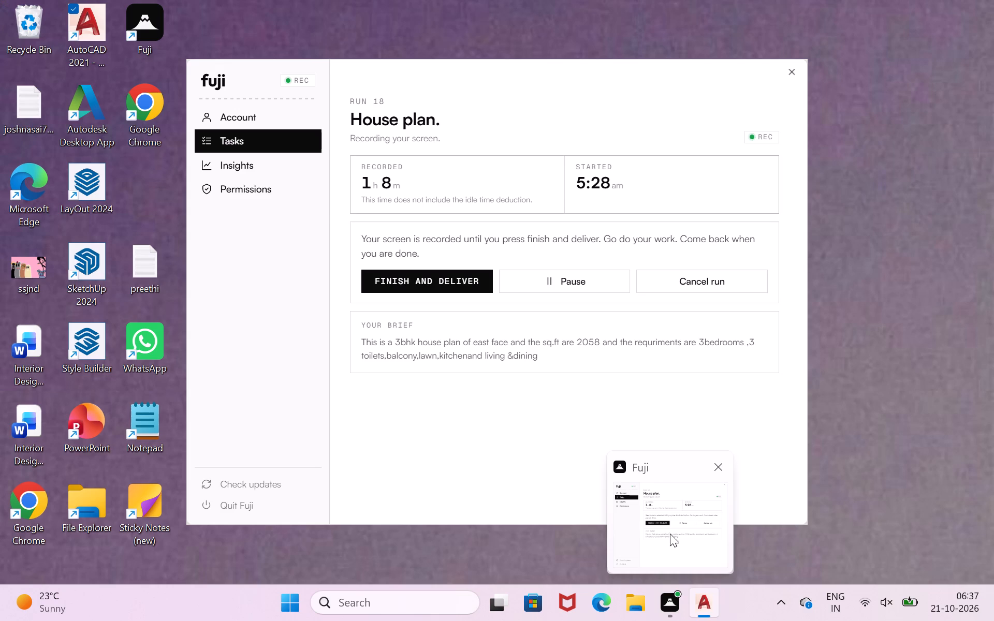
scroll(594, 308, "down", 2)
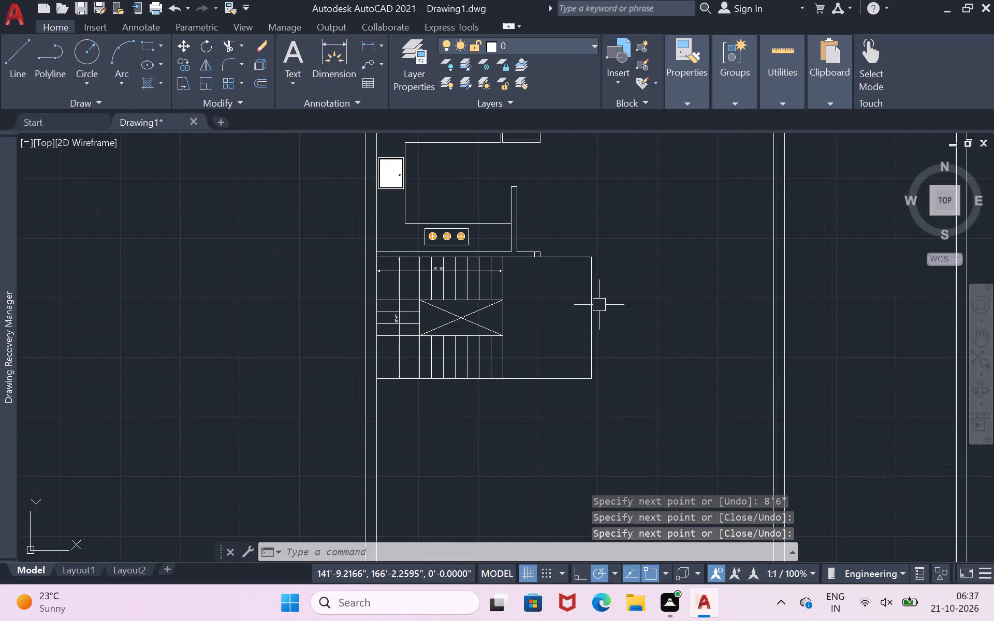
Join the staircase's south edge line with the outline's south line running east from it.
scroll(613, 229, "up", 2)
scroll(613, 229, "down", 2)
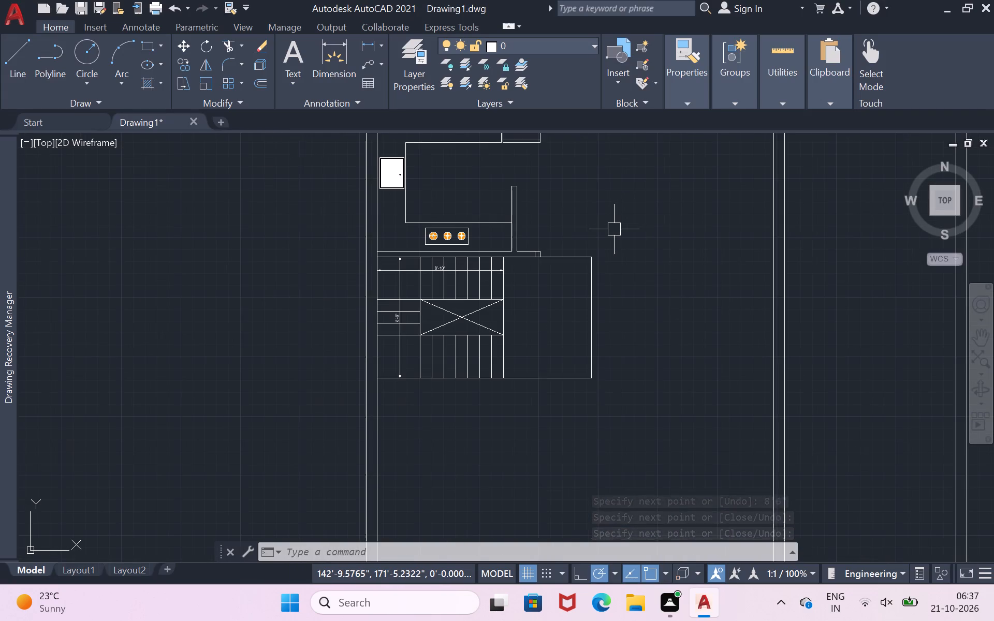
scroll(620, 218, "up", 1)
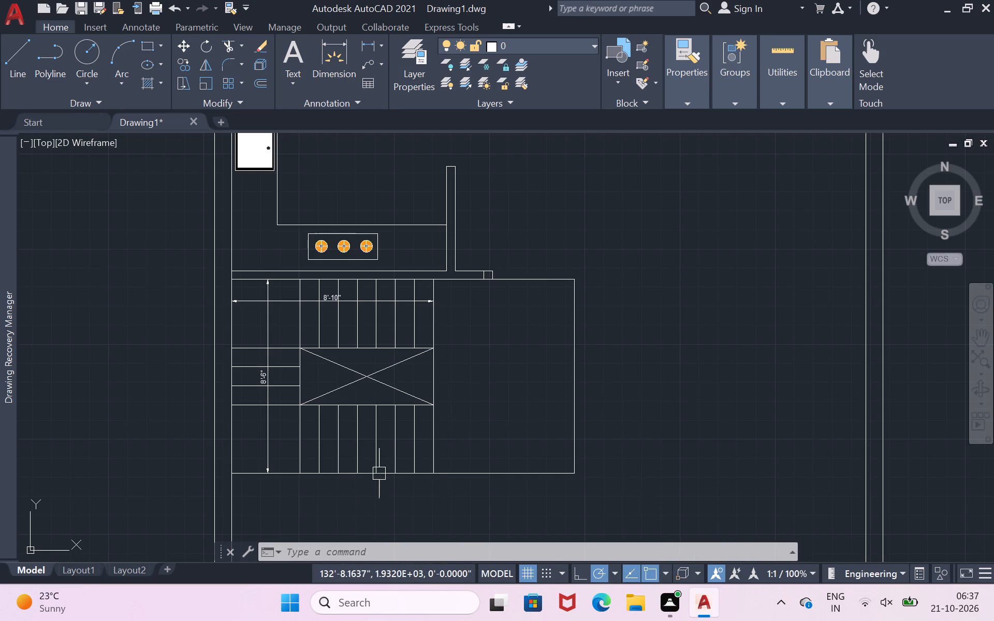
left_click(447, 475)
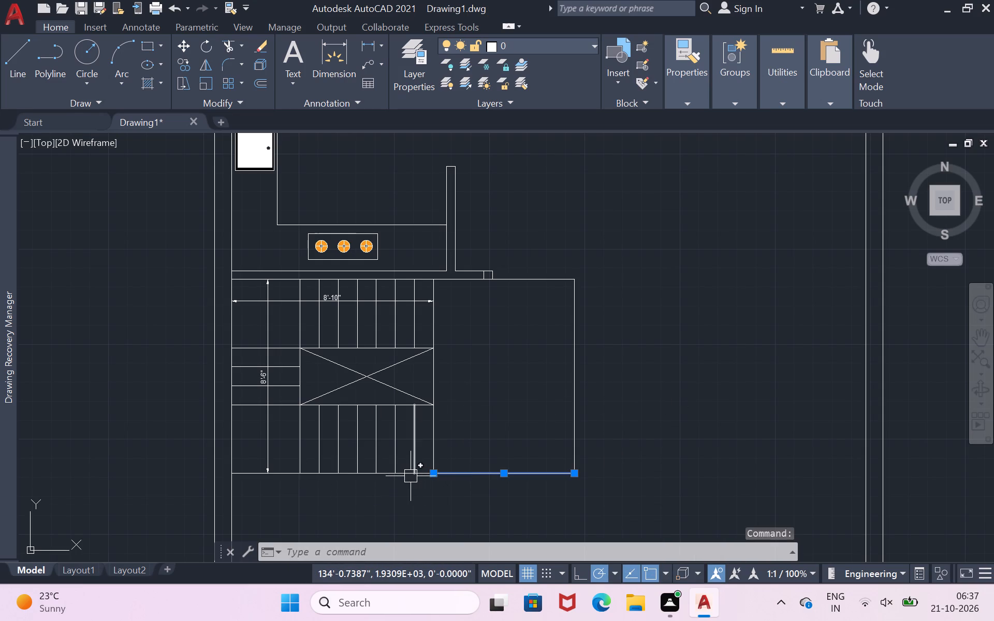
left_click(411, 476)
scroll(411, 476, "up", 2)
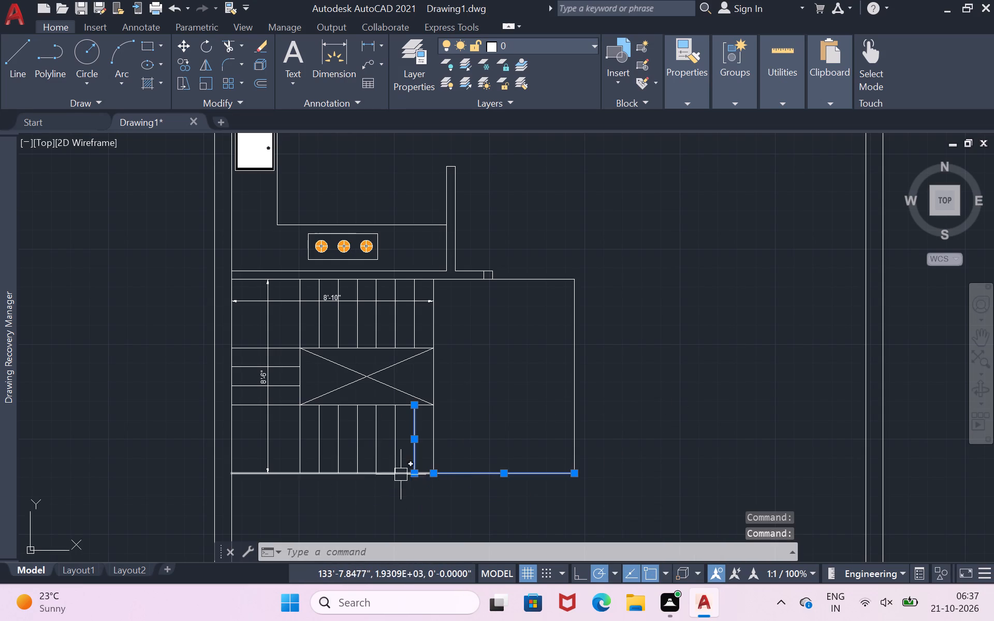
scroll(400, 468, "up", 2)
left_click(406, 488)
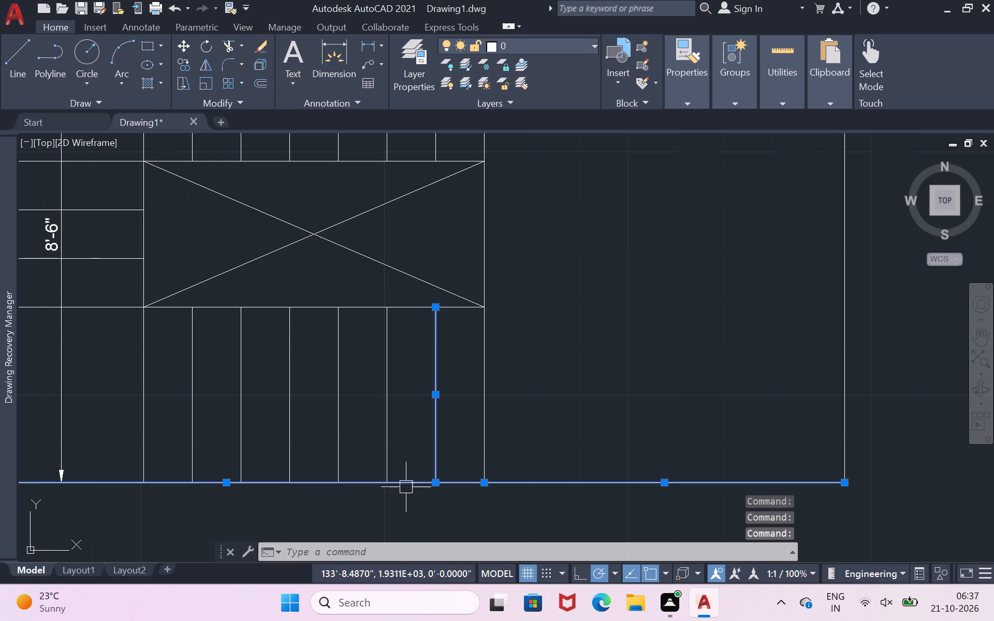
scroll(400, 482, "down", 2)
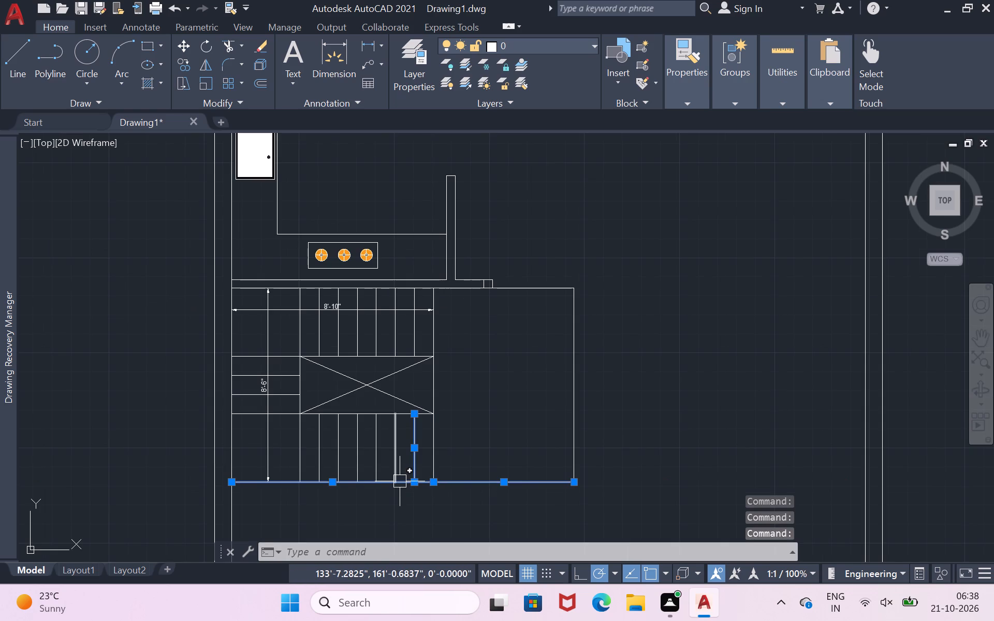
key("j")
key("Return")
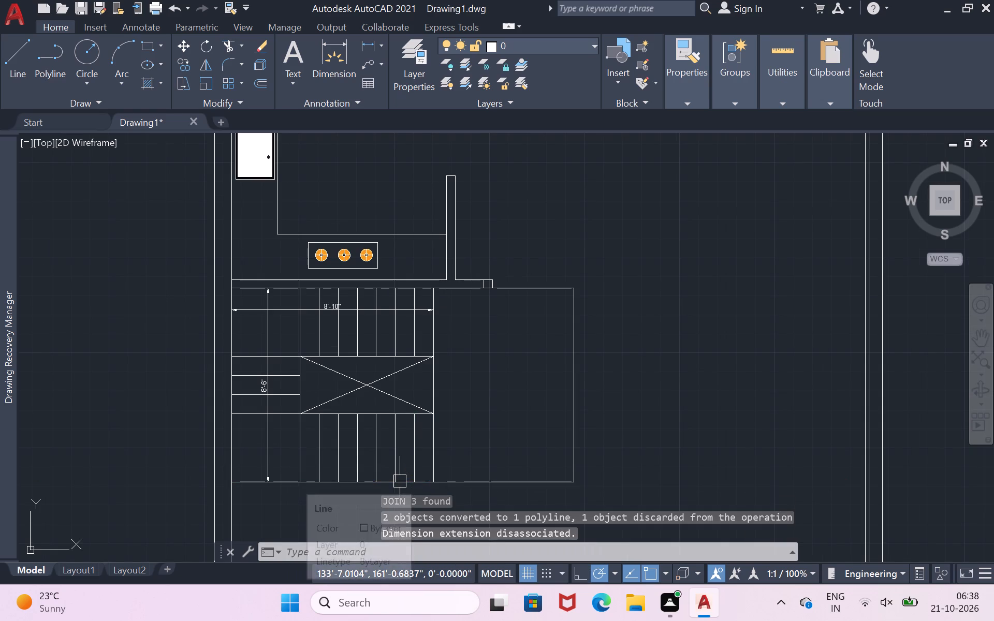
Offset the joined south edge of the staircase area 9" to the south.
scroll(260, 527, "up", 2)
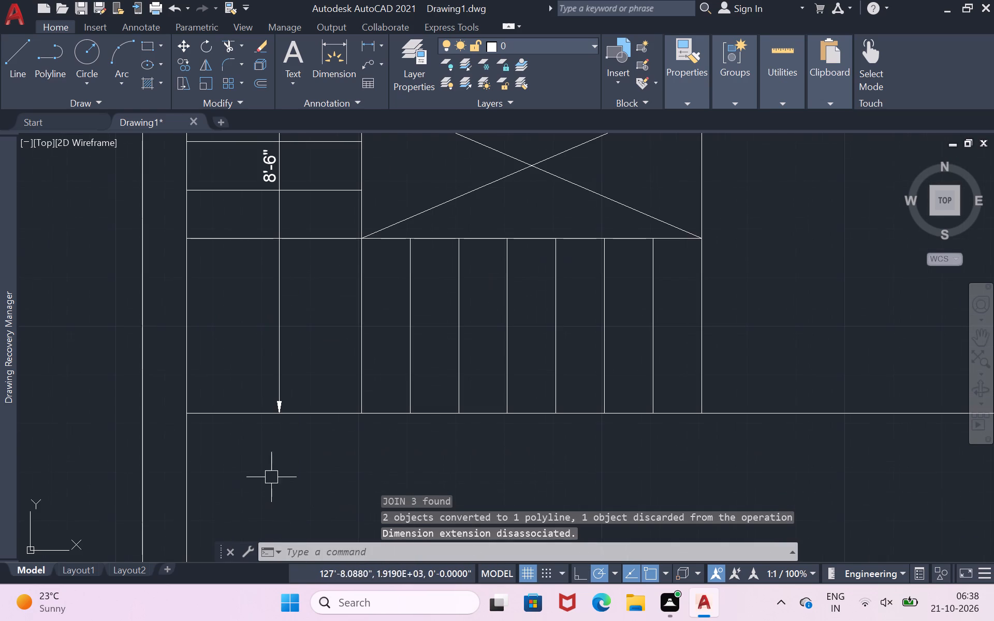
left_click(262, 419)
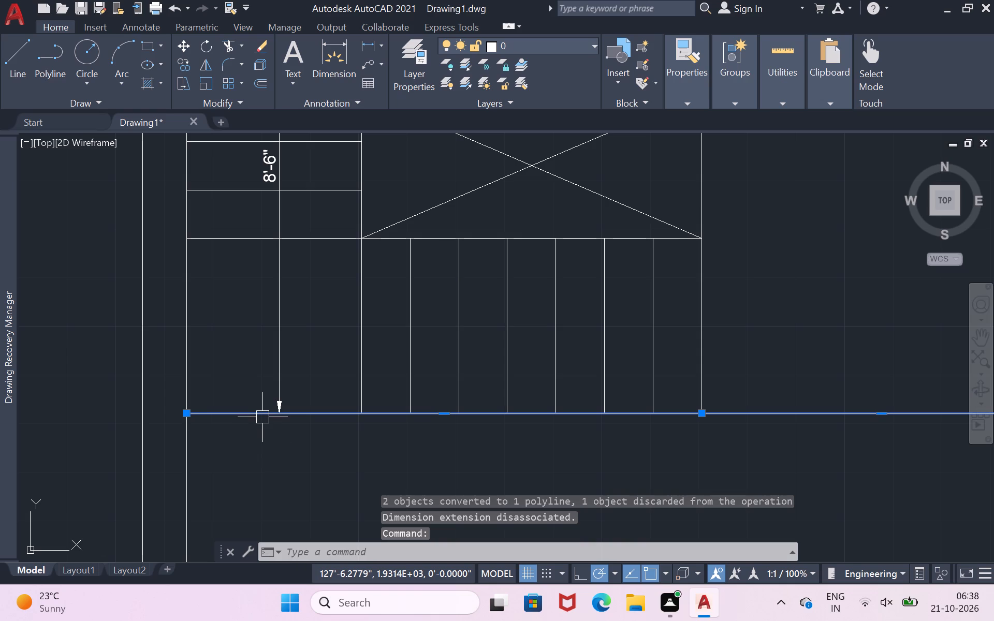
key("o")
key("Return")
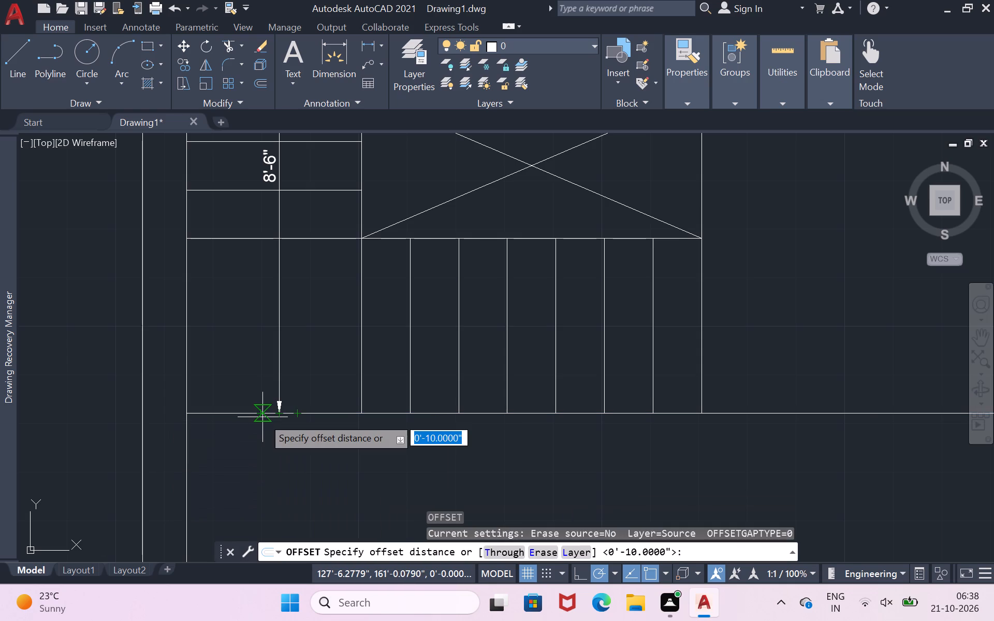
key("9")
key("shift+quotedbl")
key("Return")
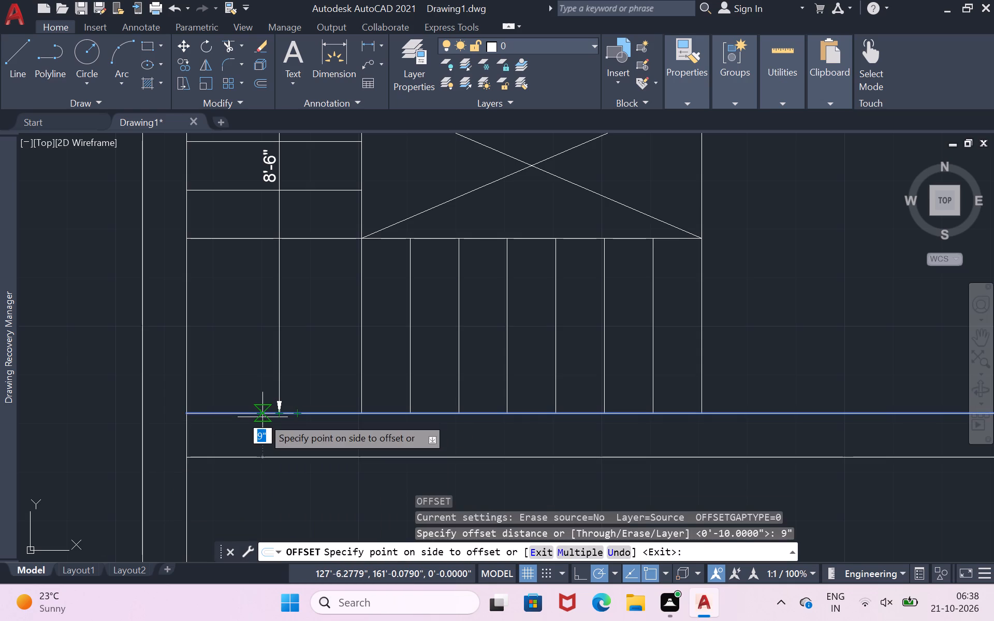
left_click(262, 417)
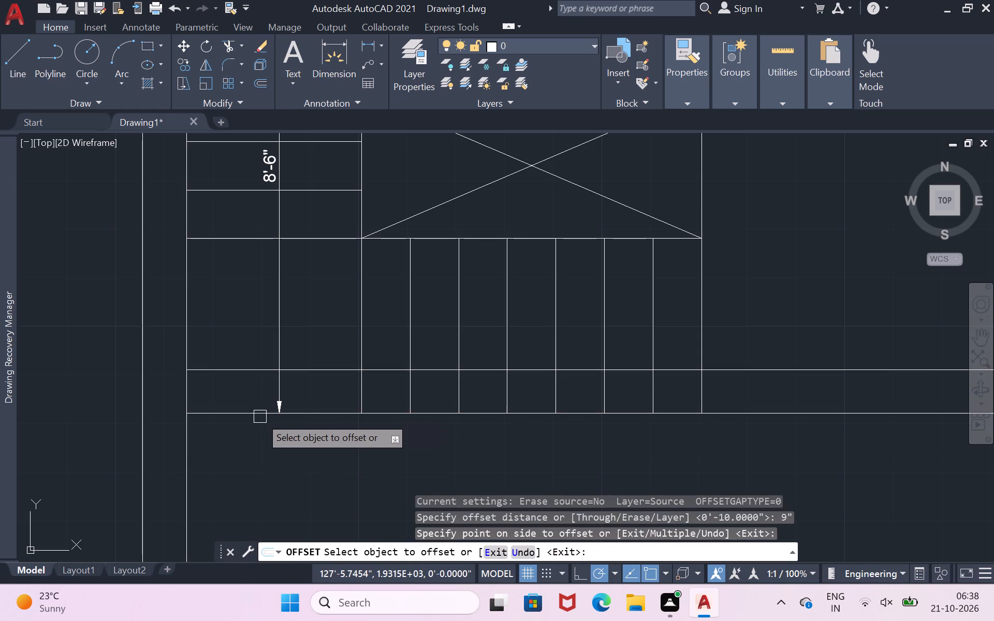
key("ctrl+z")
left_click(260, 417)
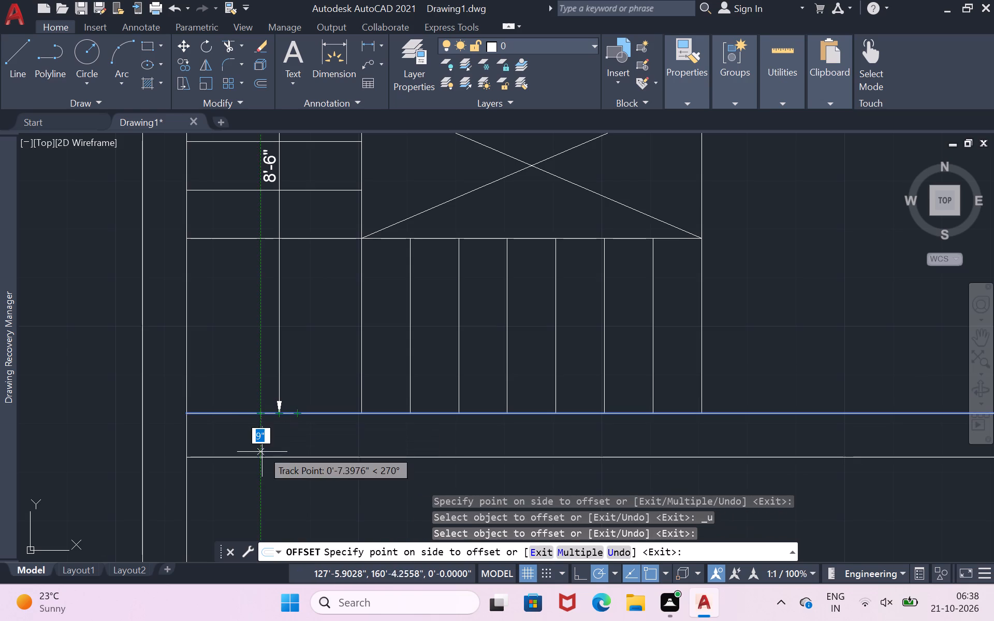
left_click(265, 465)
scroll(265, 465, "down", 3)
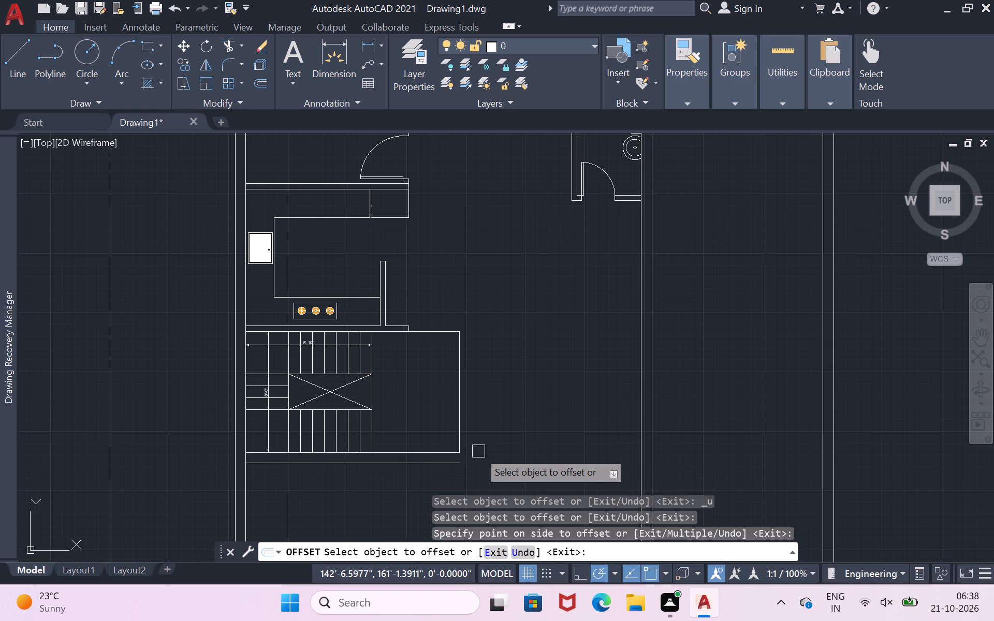
Close the east end of the staircase area's south wall with a 9" line between its two faces.
scroll(459, 477, "up", 3)
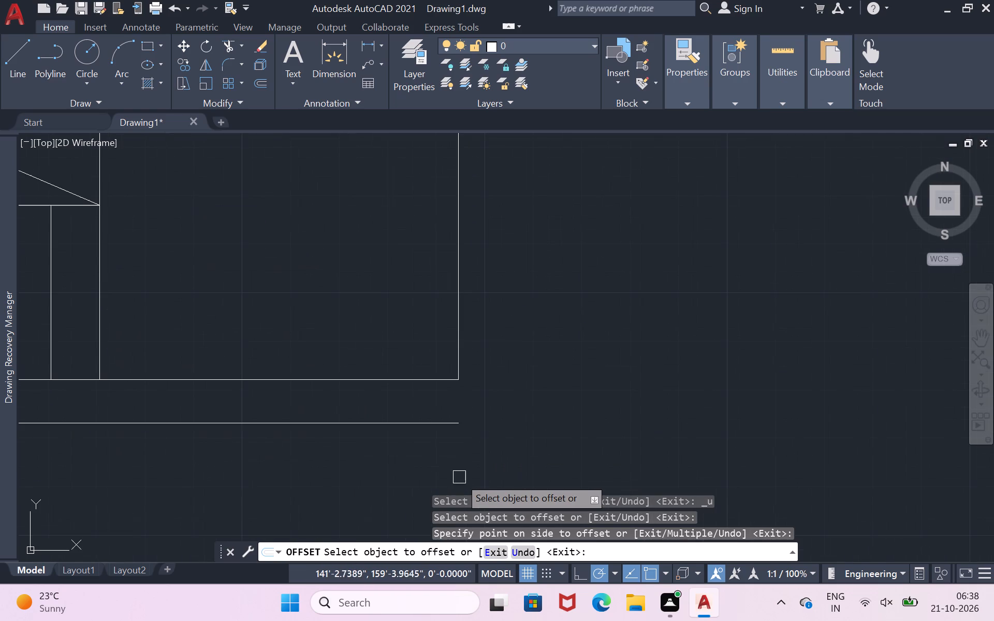
key("l")
key("Return")
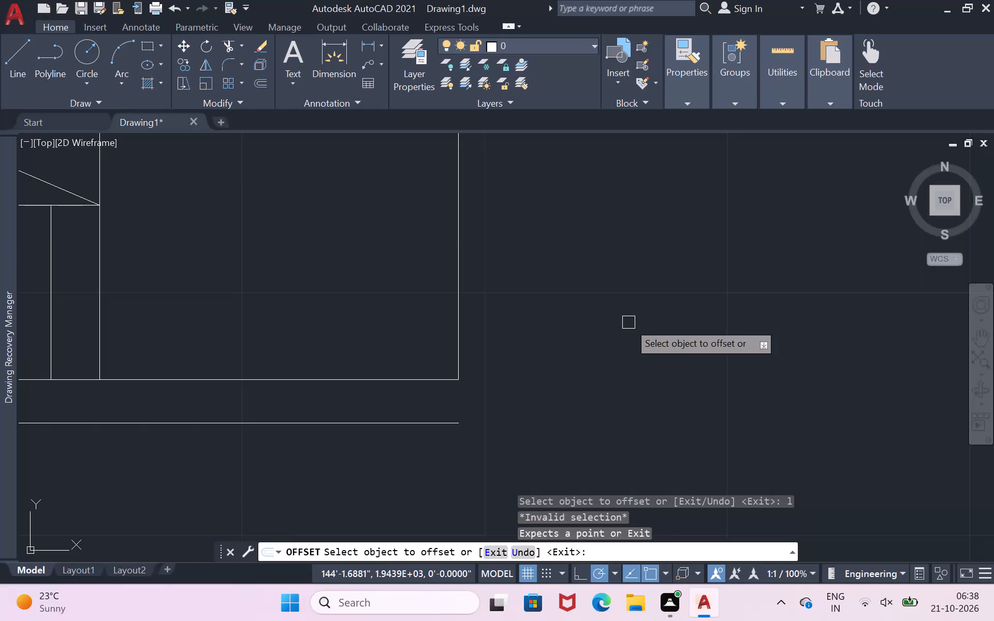
key("Escape")
key("l")
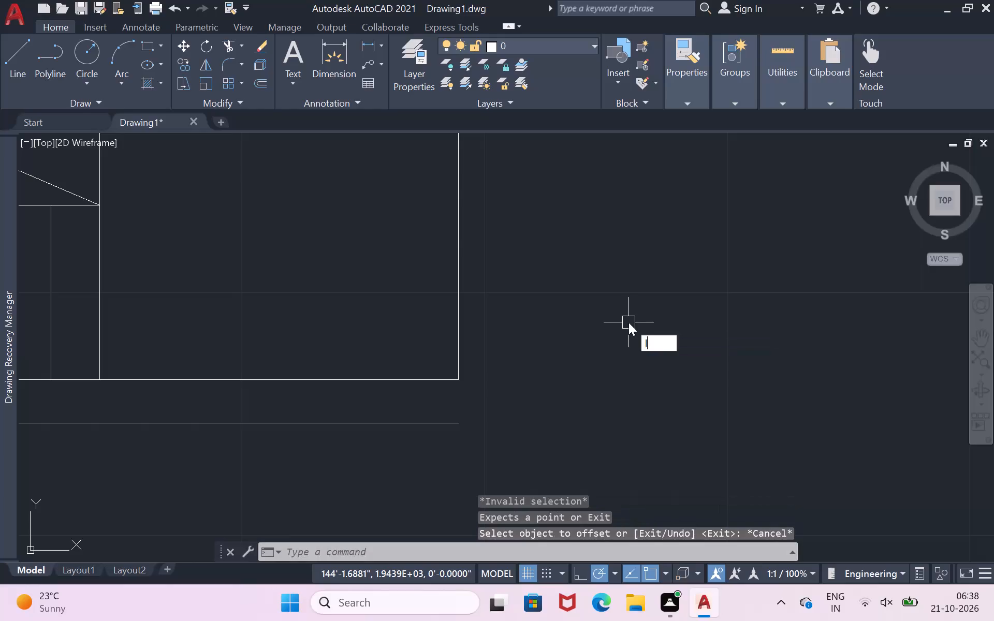
key("Return")
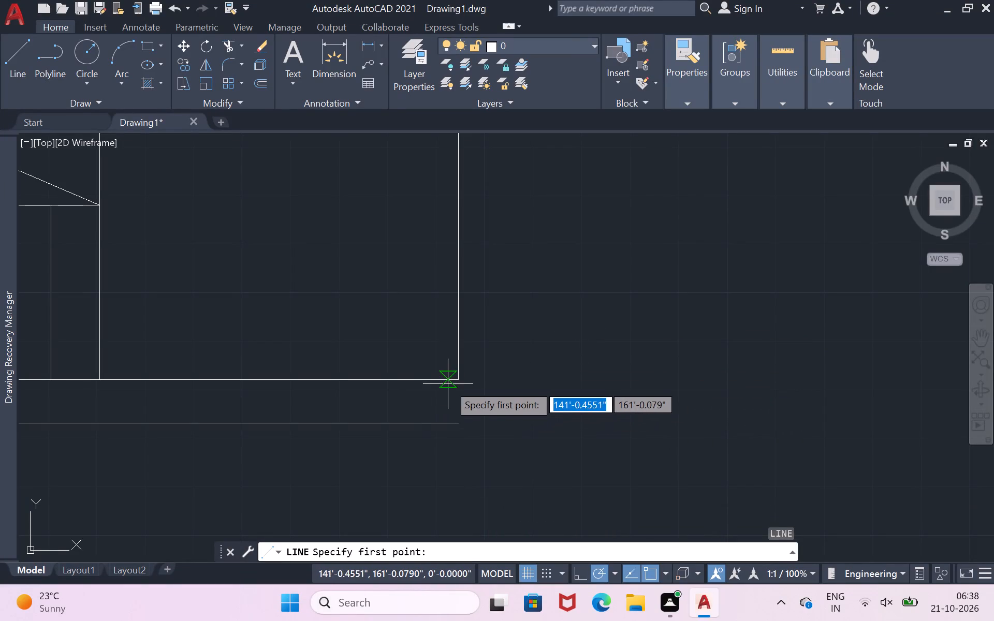
left_click(460, 382)
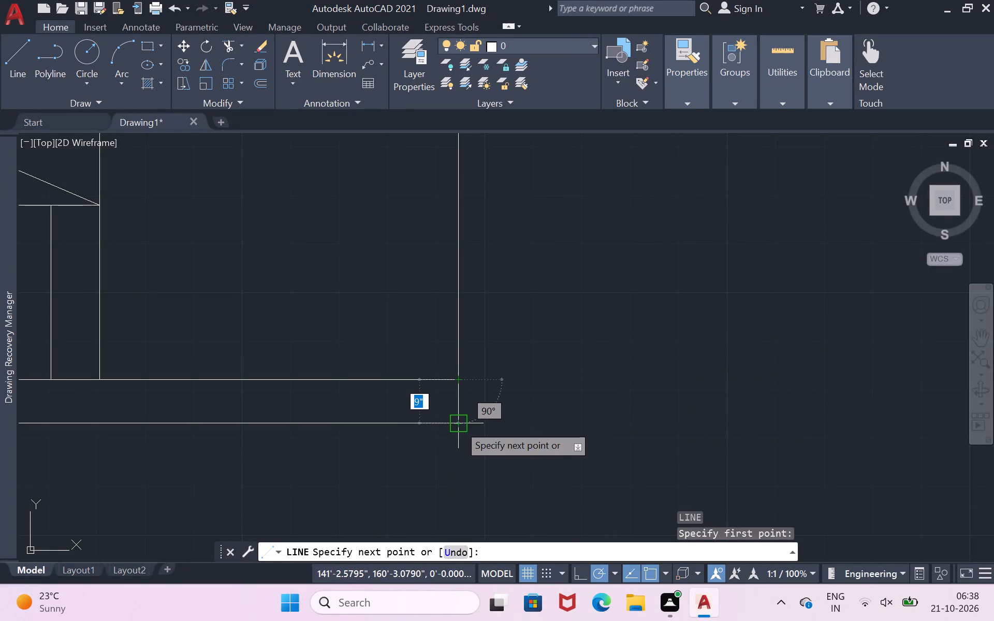
left_click(459, 424)
key("Return")
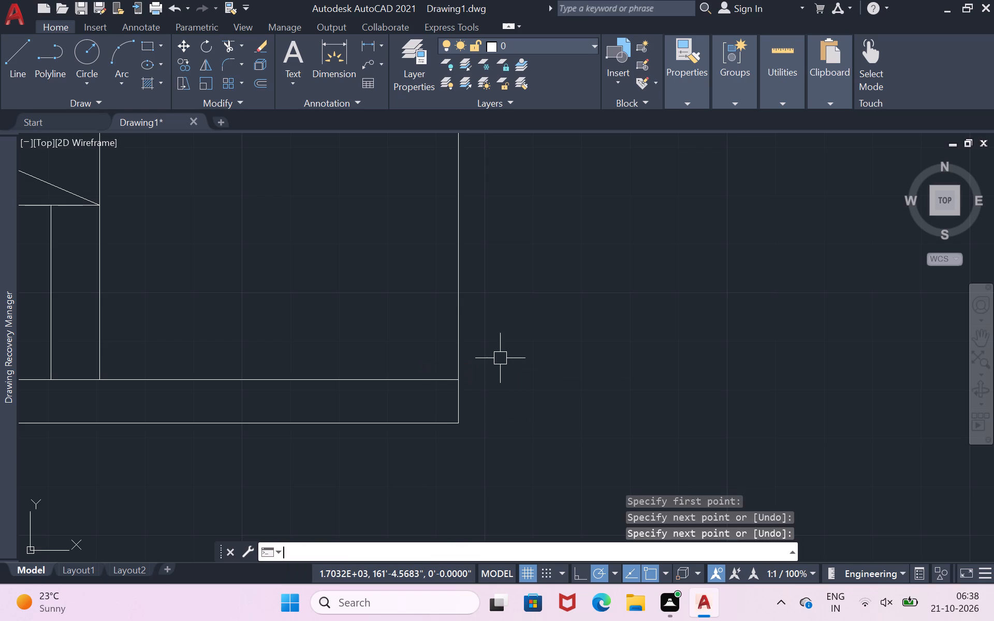
Examine the open area between the staircase outline, the toilets and the long wall to the east.
scroll(500, 358, "down", 1)
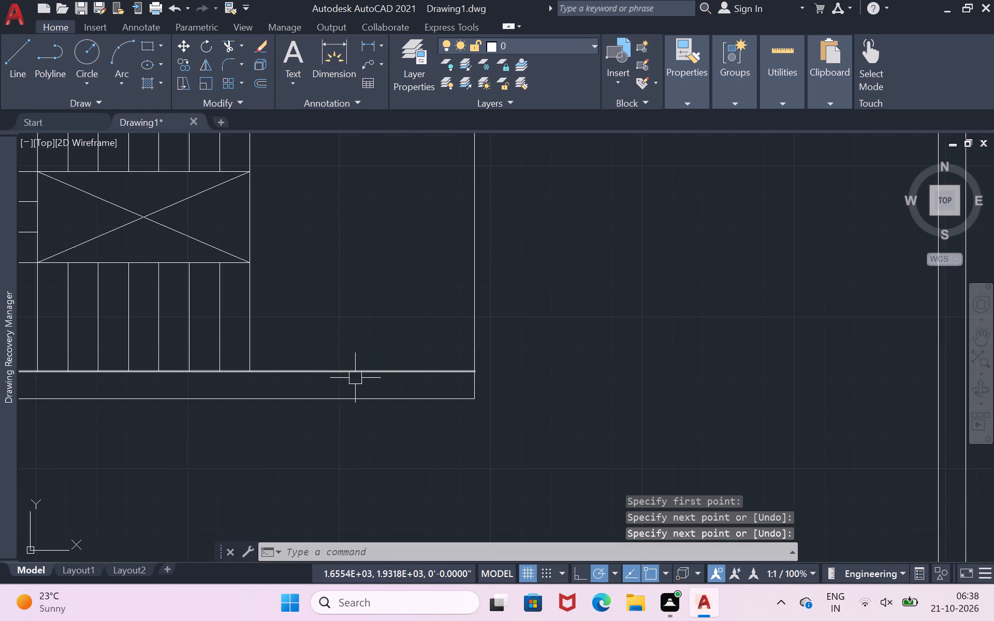
scroll(358, 397, "up", 1)
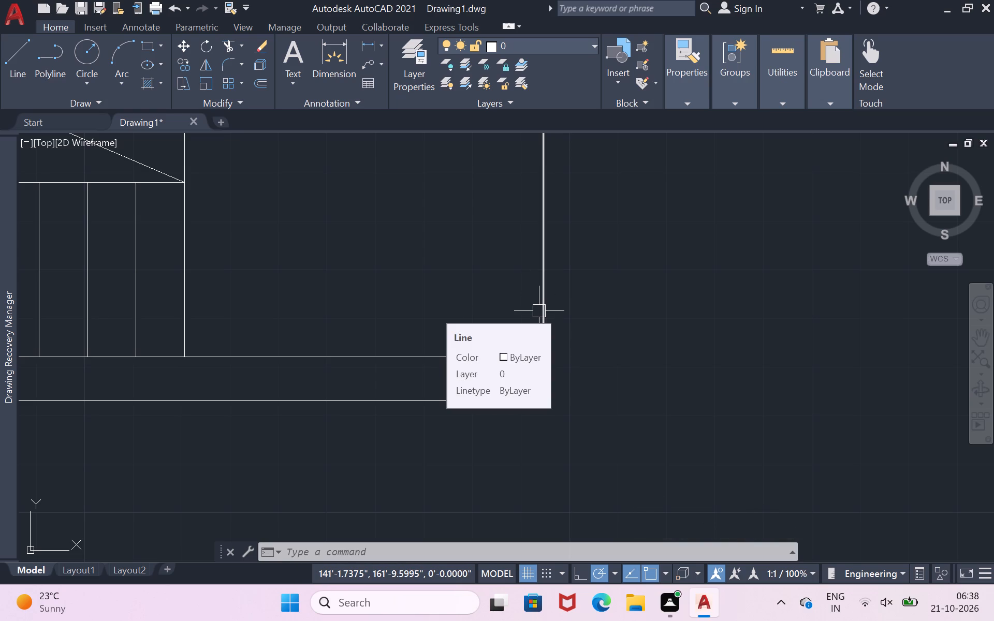
scroll(539, 311, "down", 6)
scroll(595, 222, "up", 4)
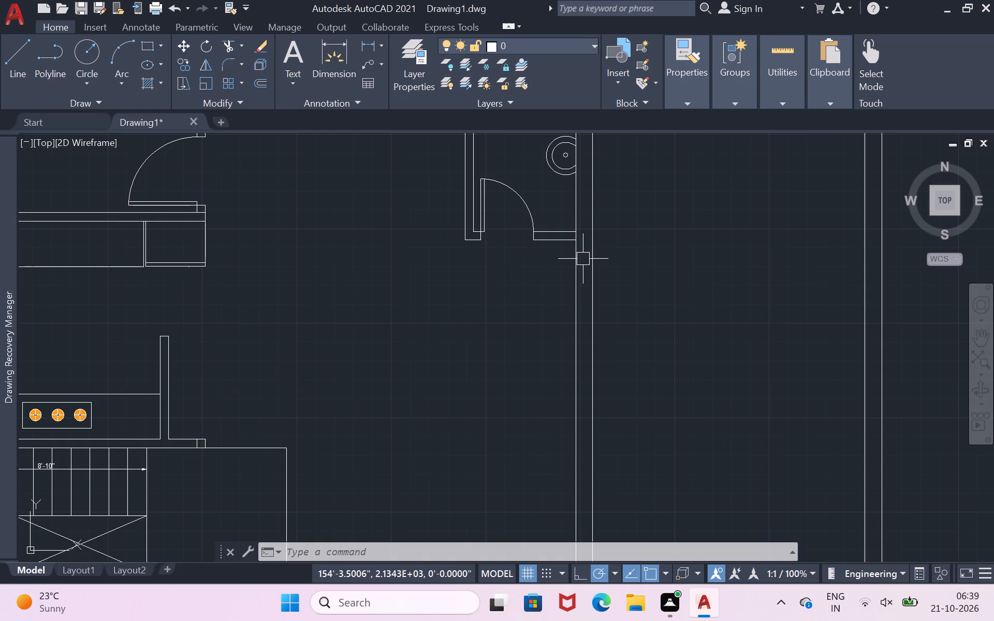
scroll(581, 262, "down", 2)
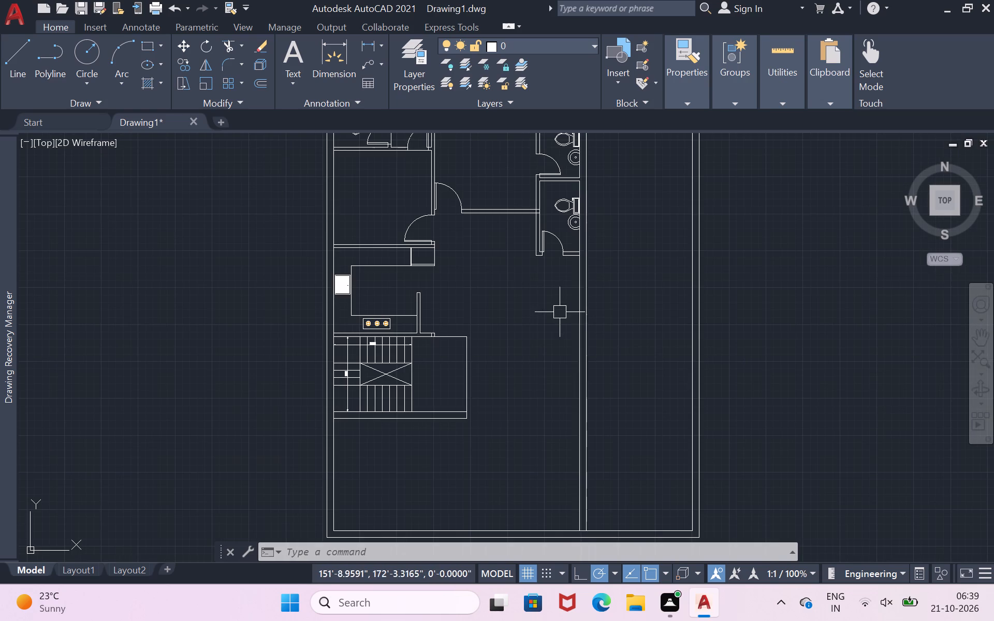
scroll(583, 351, "up", 2)
scroll(578, 351, "down", 1)
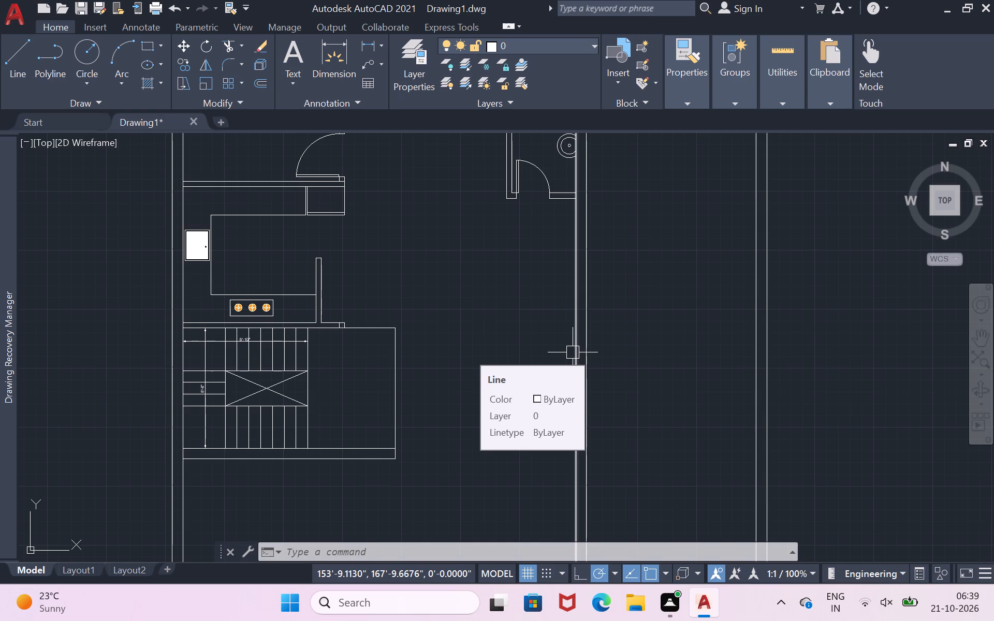
scroll(573, 352, "down", 1)
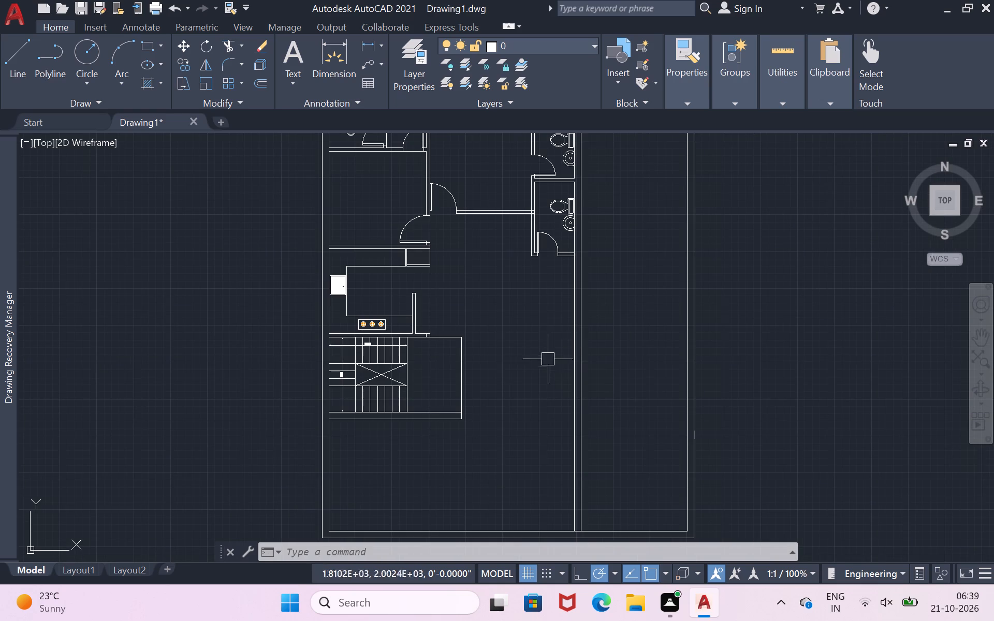
Offset the south face of the partition between the bedroom door and the toilet 18'3" to the south.
scroll(557, 231, "up", 1)
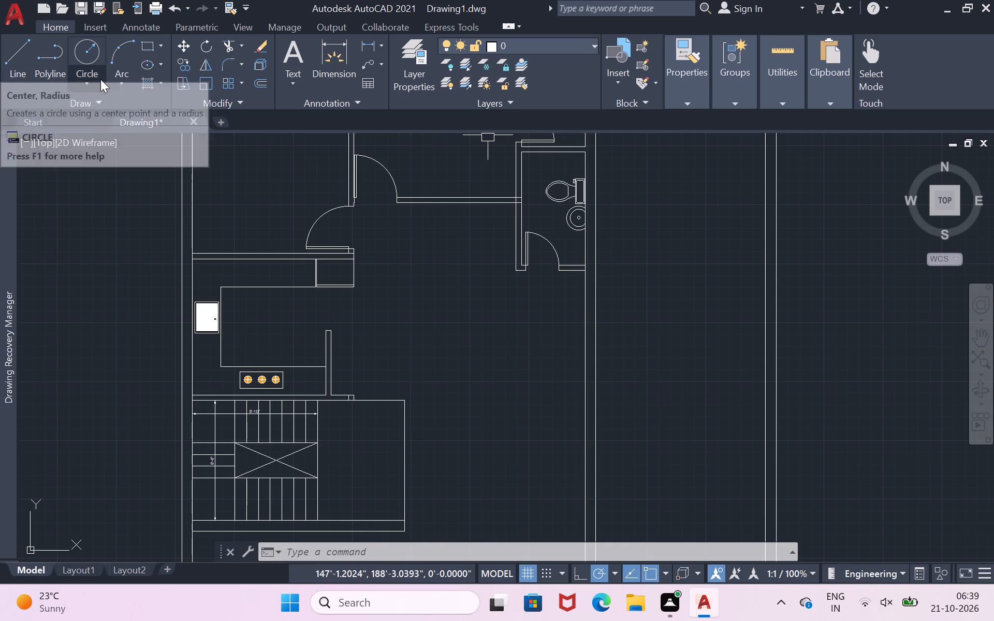
left_click(443, 205)
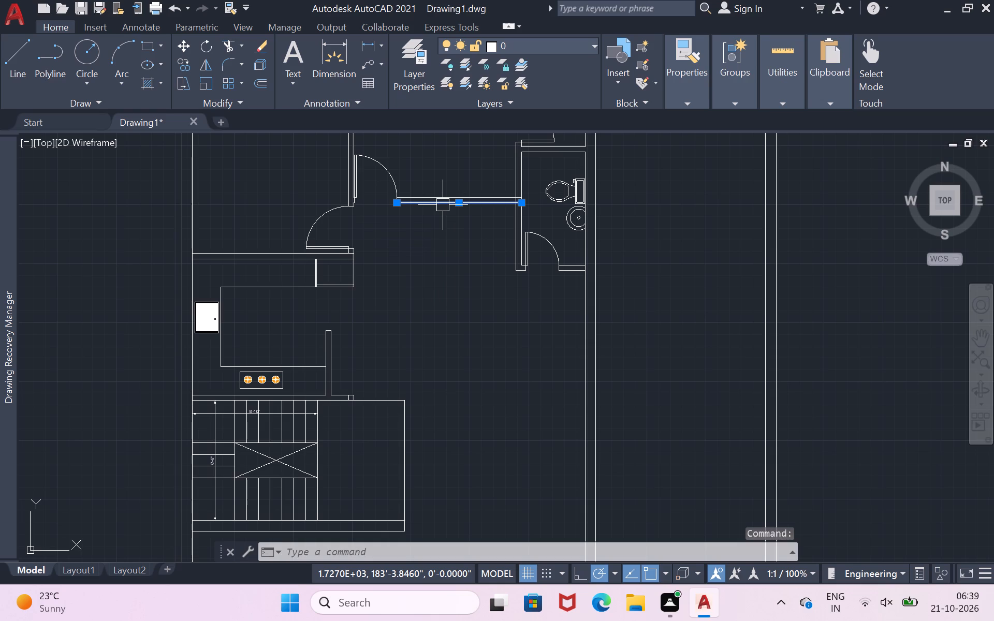
key("o")
key("Return")
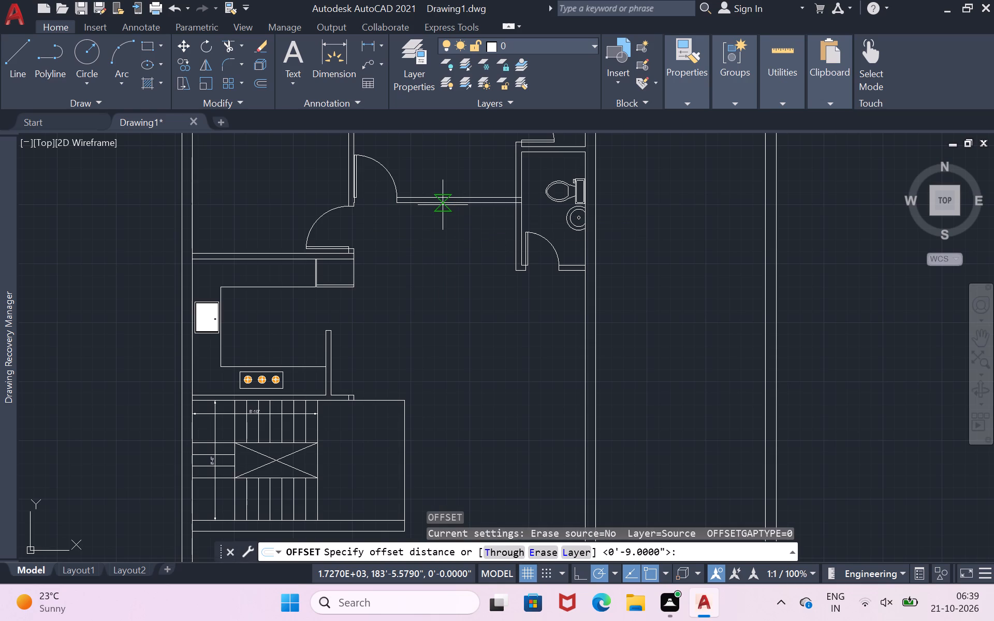
left_click(443, 205)
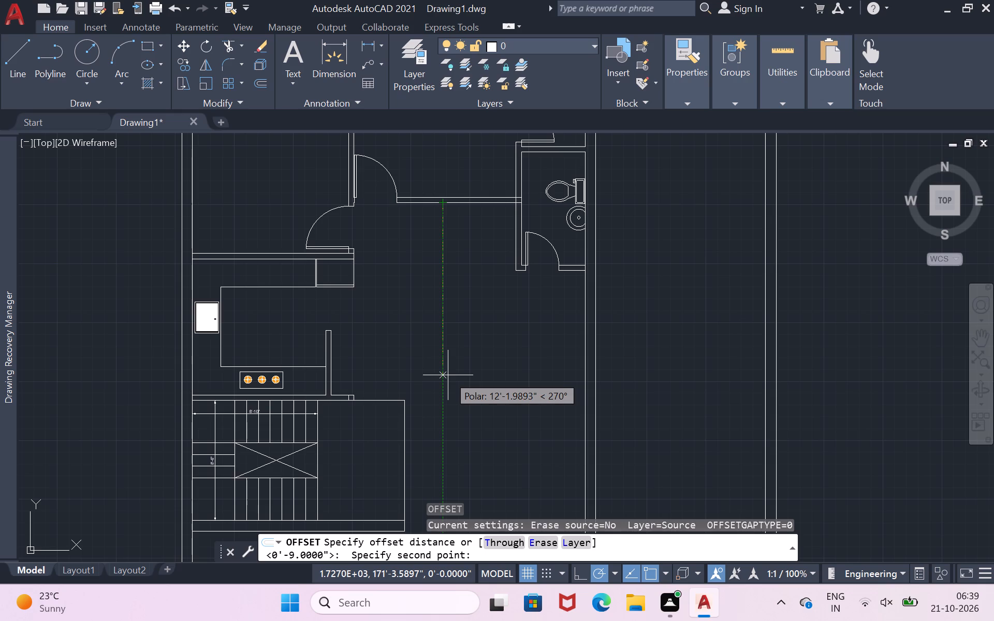
key("1")
key("8")
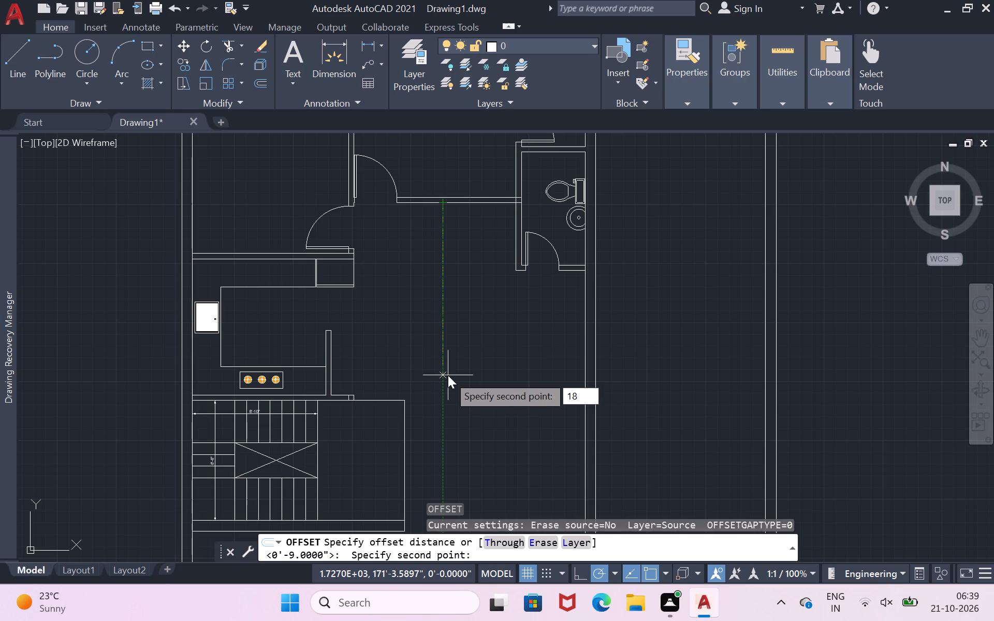
key("apostrophe")
key("3")
key("shift+quotedbl")
key("Return")
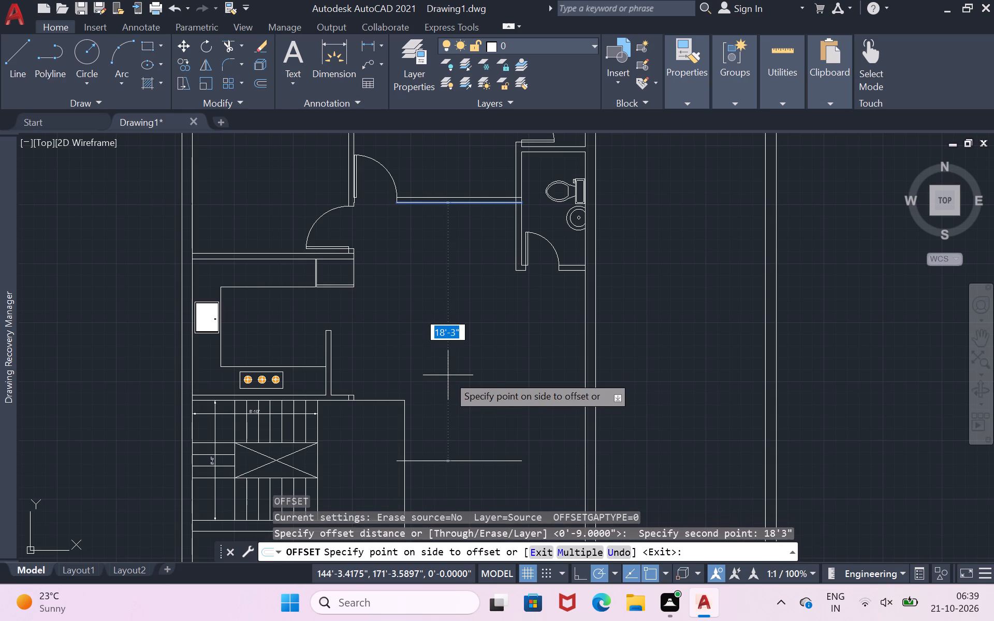
left_click(448, 375)
scroll(459, 372, "down", 2)
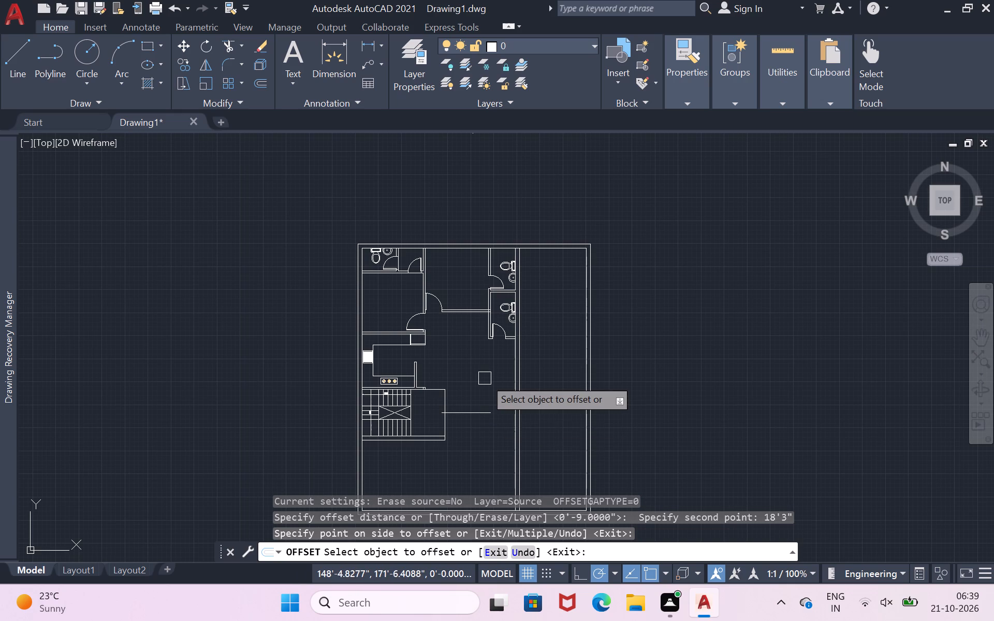
scroll(479, 434, "up", 5)
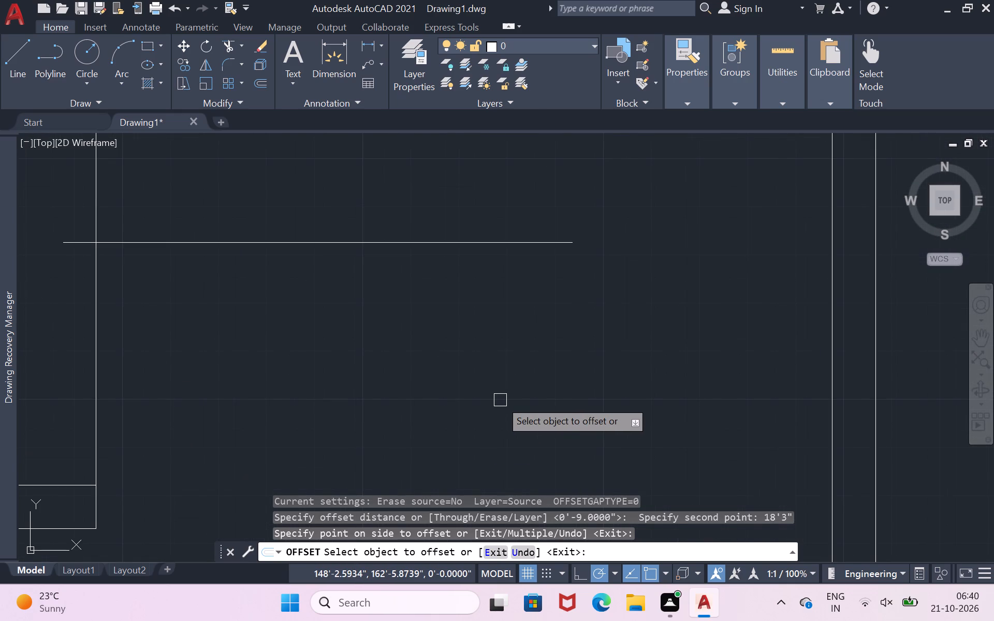
Draw a 4'6" line from the east end of the newly offset line to the west face of the long wall.
key("Escape")
key("l")
key("Return")
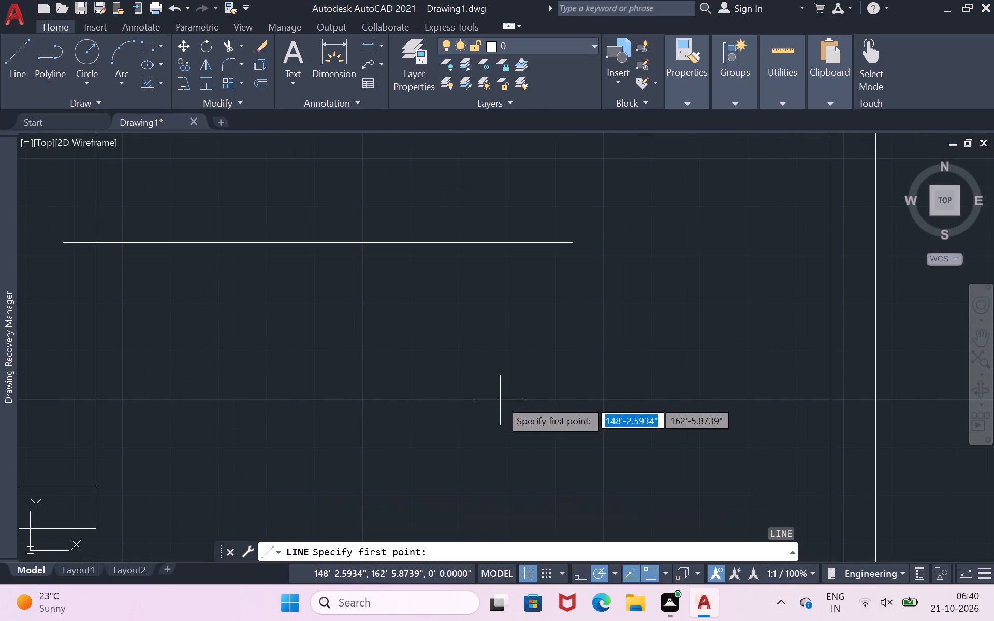
left_click(571, 245)
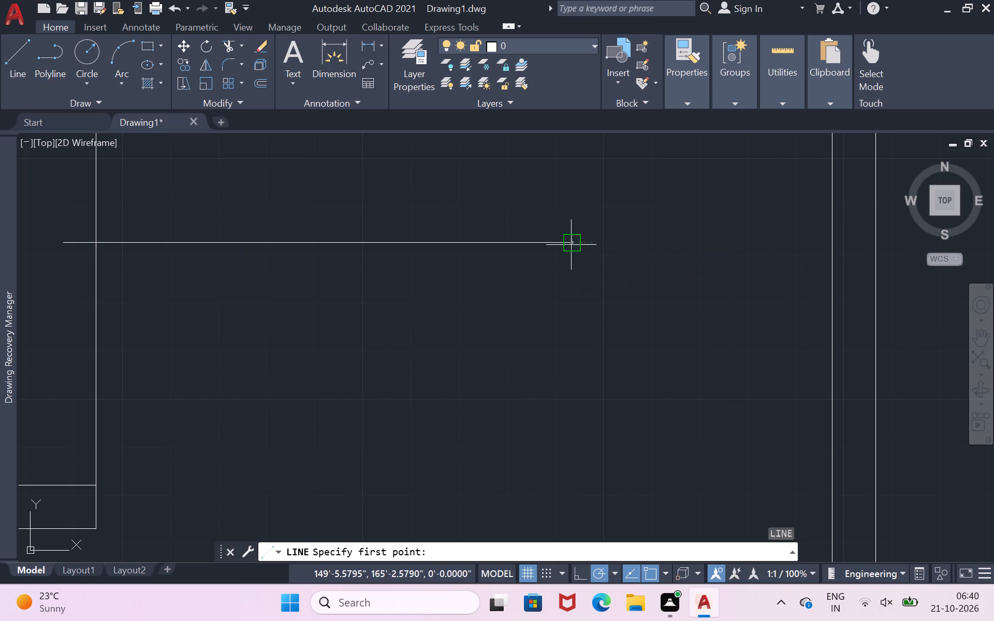
left_click(834, 242)
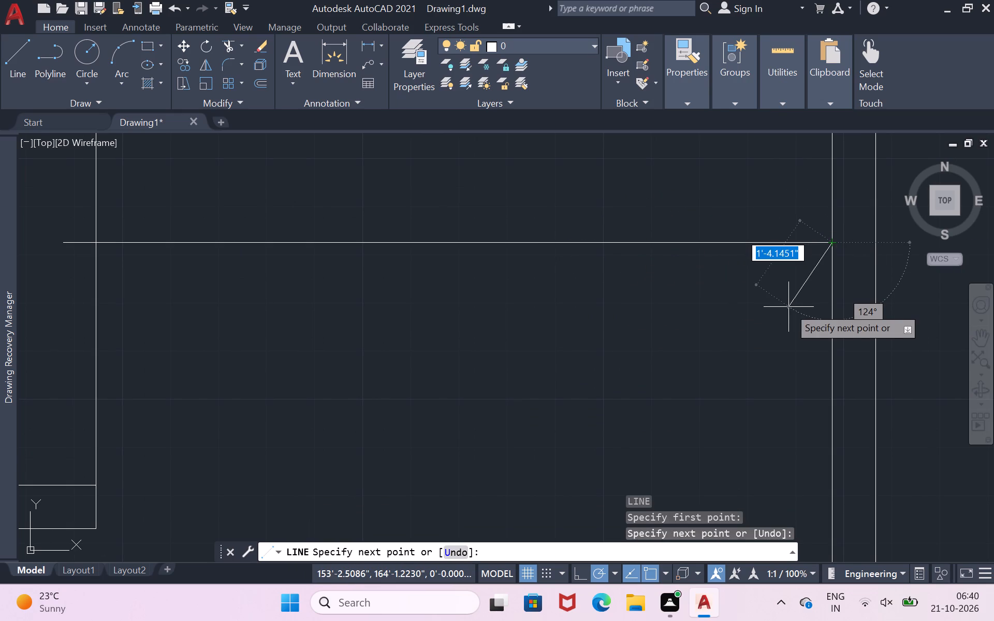
key("Return")
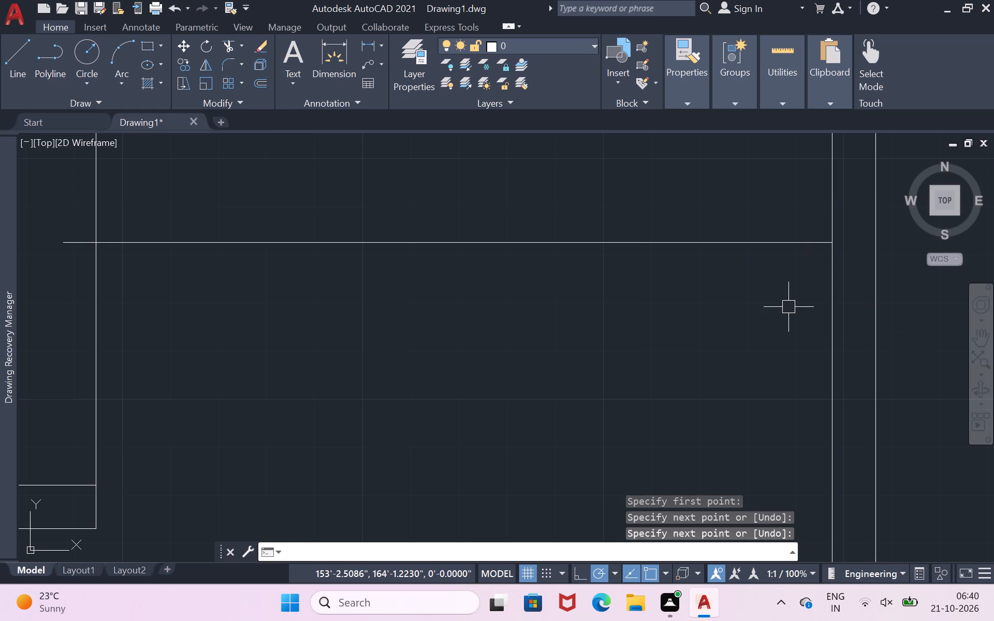
Trim the stub of the new line that projects inside the east edge of the staircase area.
scroll(794, 307, "down", 6)
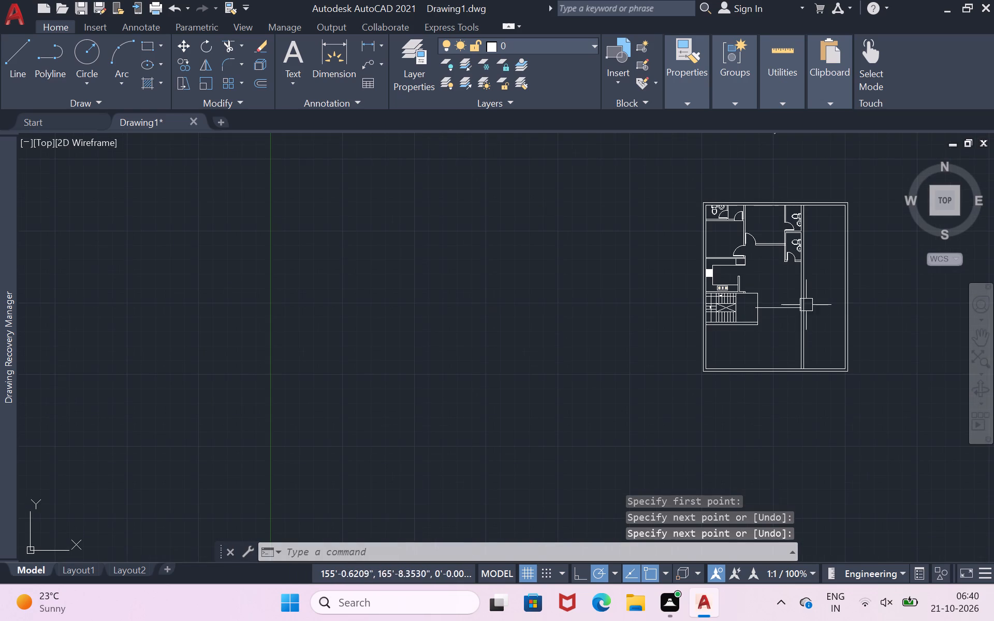
scroll(807, 302, "up", 3)
scroll(778, 354, "up", 1)
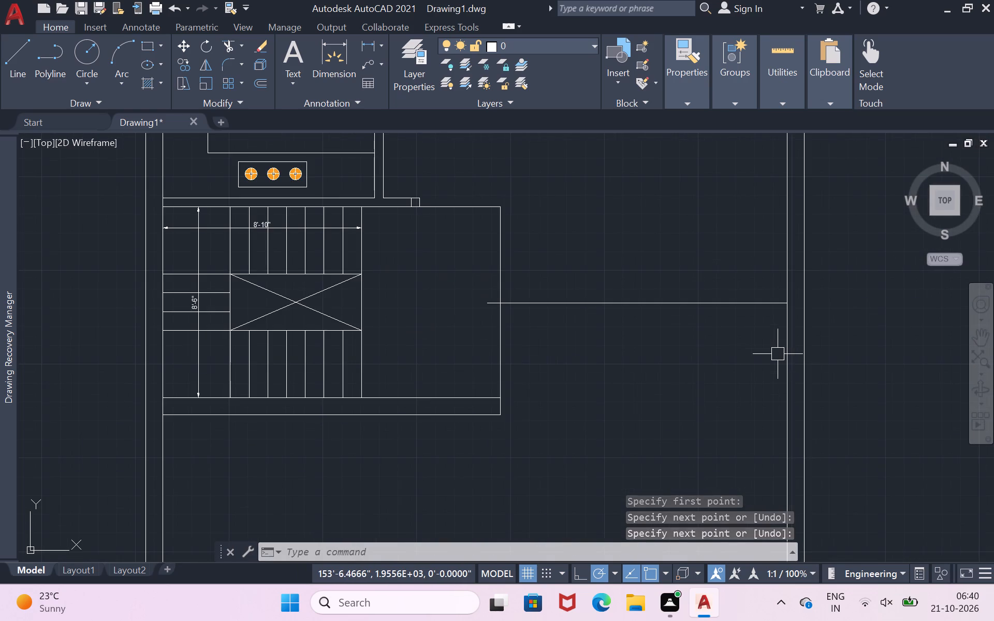
scroll(778, 354, "up", 2)
scroll(791, 271, "down", 1)
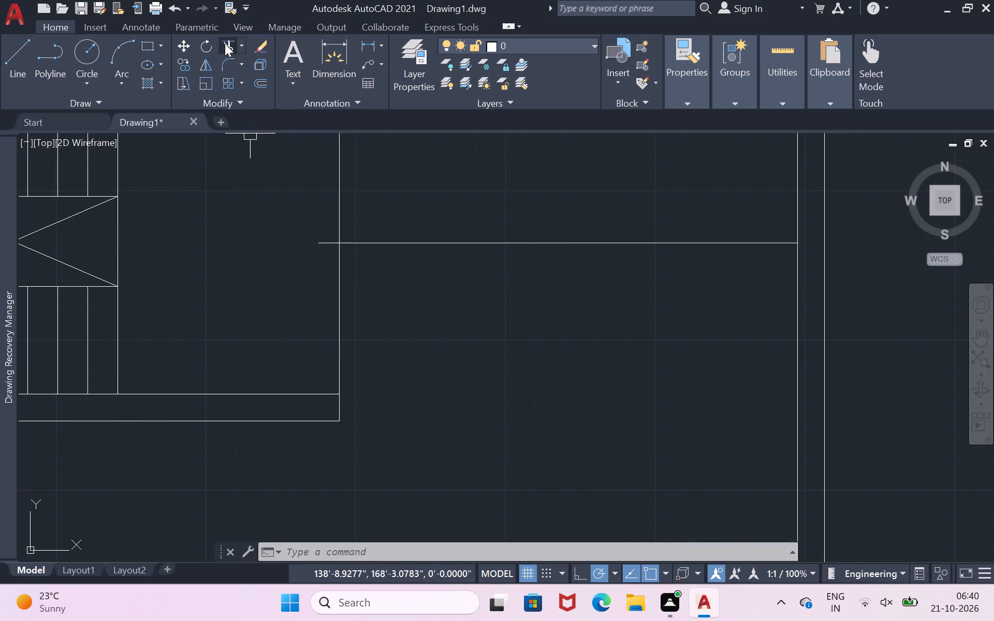
double_click(225, 46)
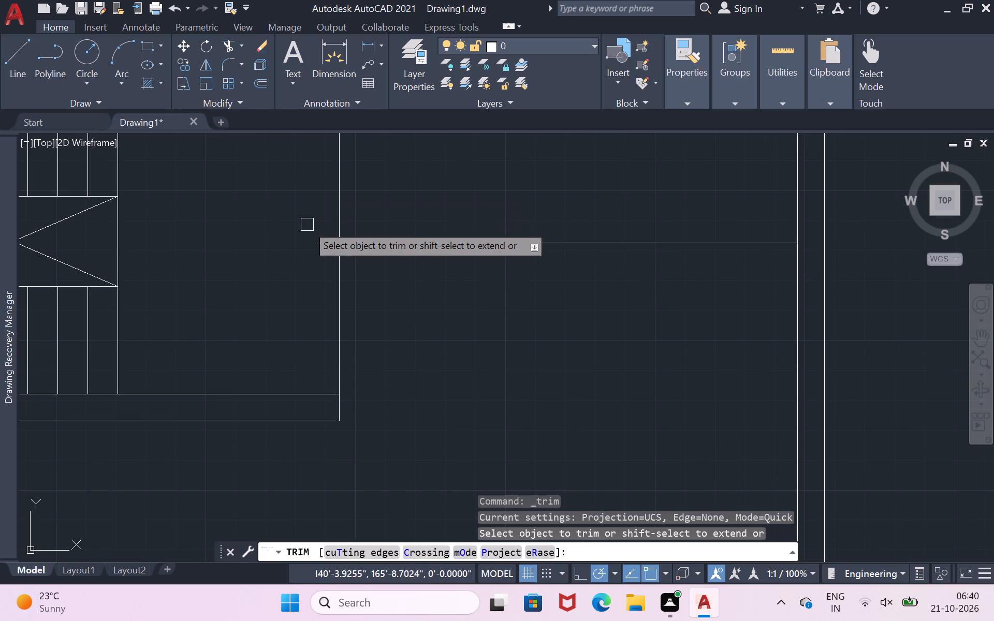
left_click(322, 239)
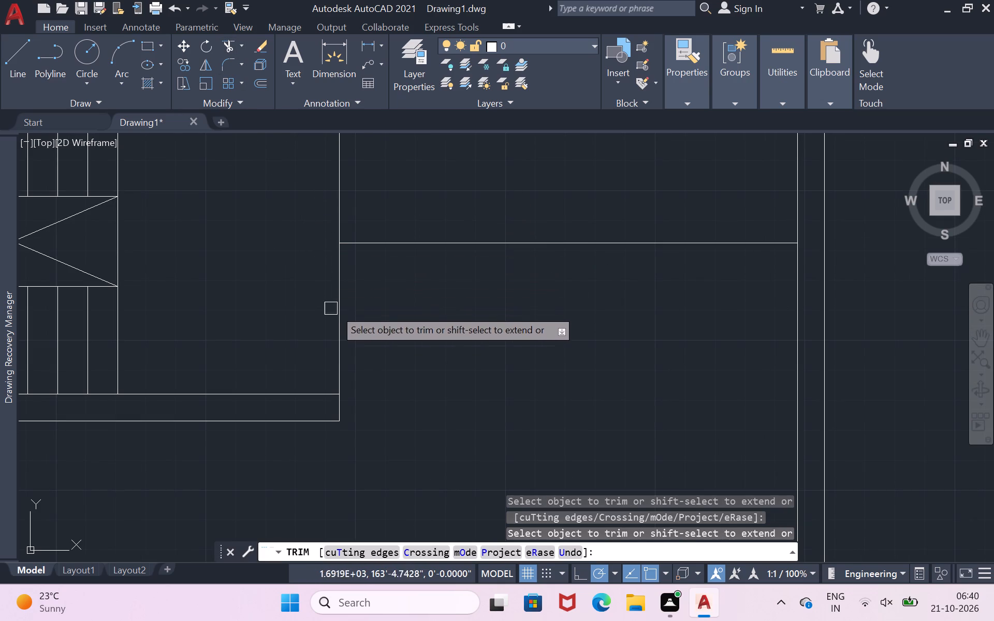
key("Return")
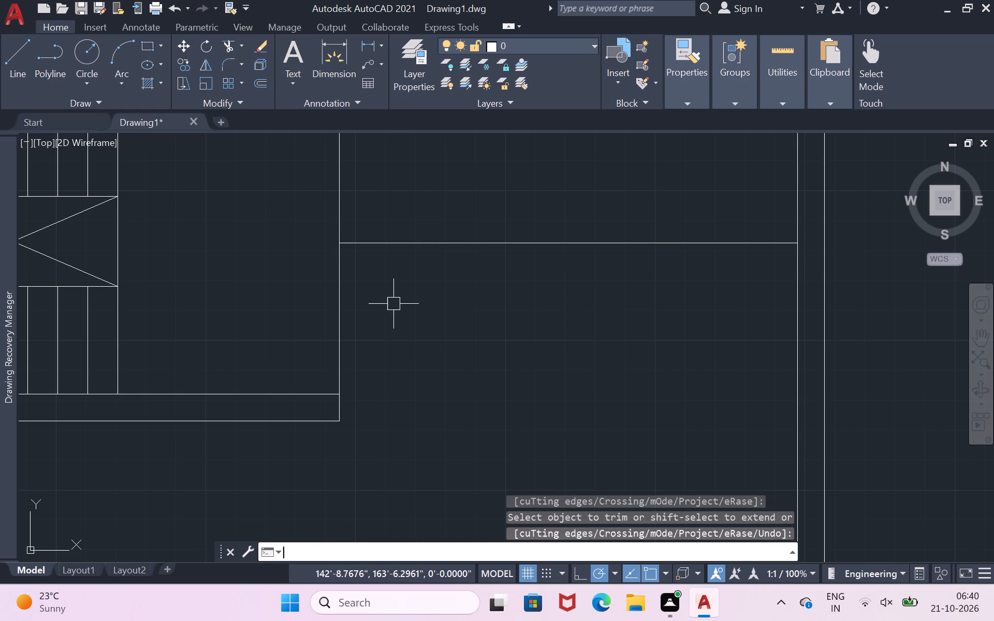
Offset both segments of the line between the staircase area and the long wall 4.5" to the north.
key("l")
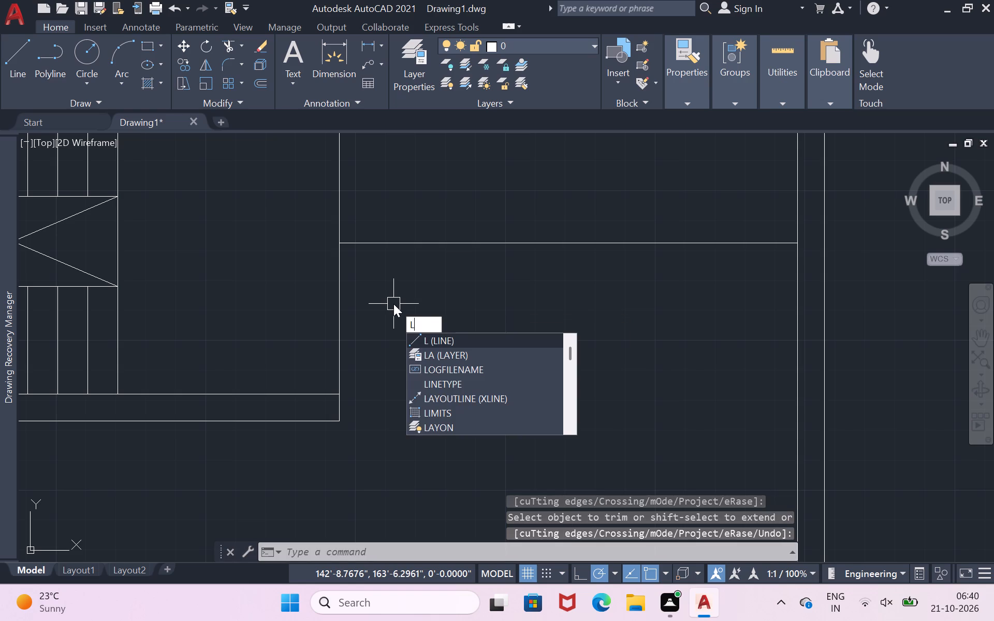
key("BackSpace")
key("o")
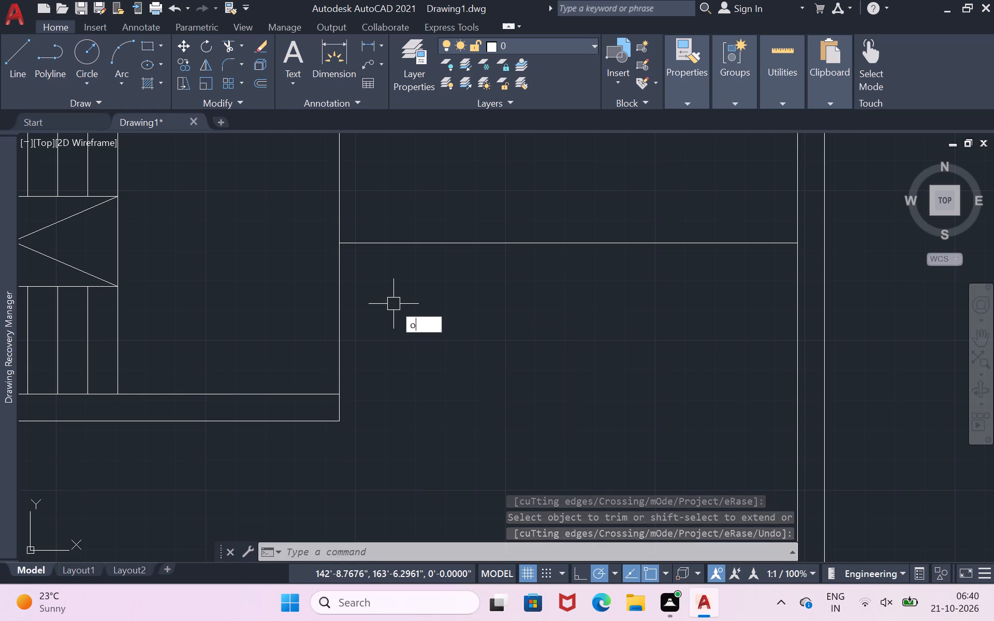
key("Return")
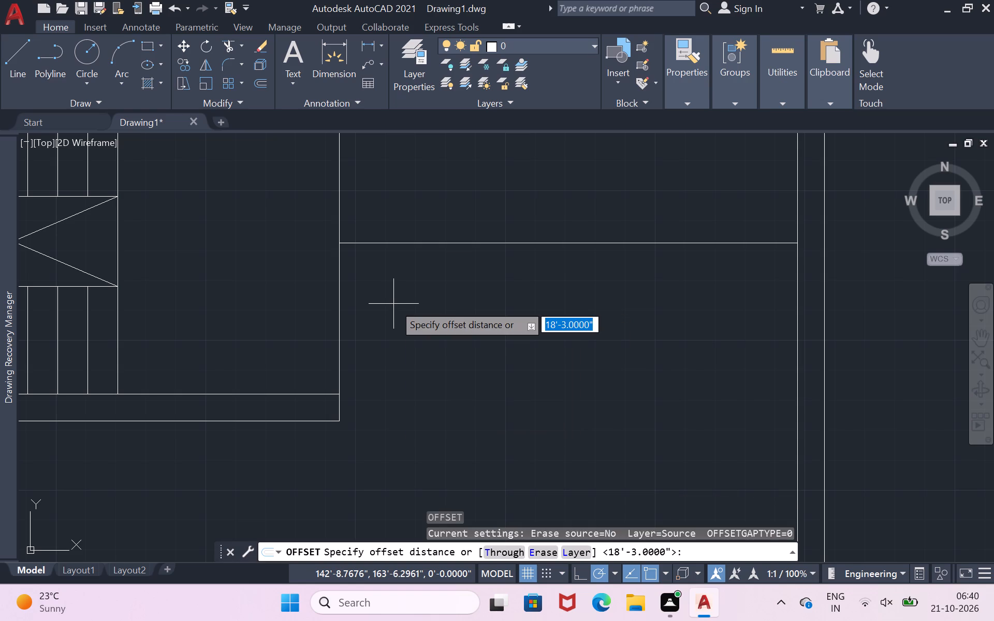
left_click(455, 240)
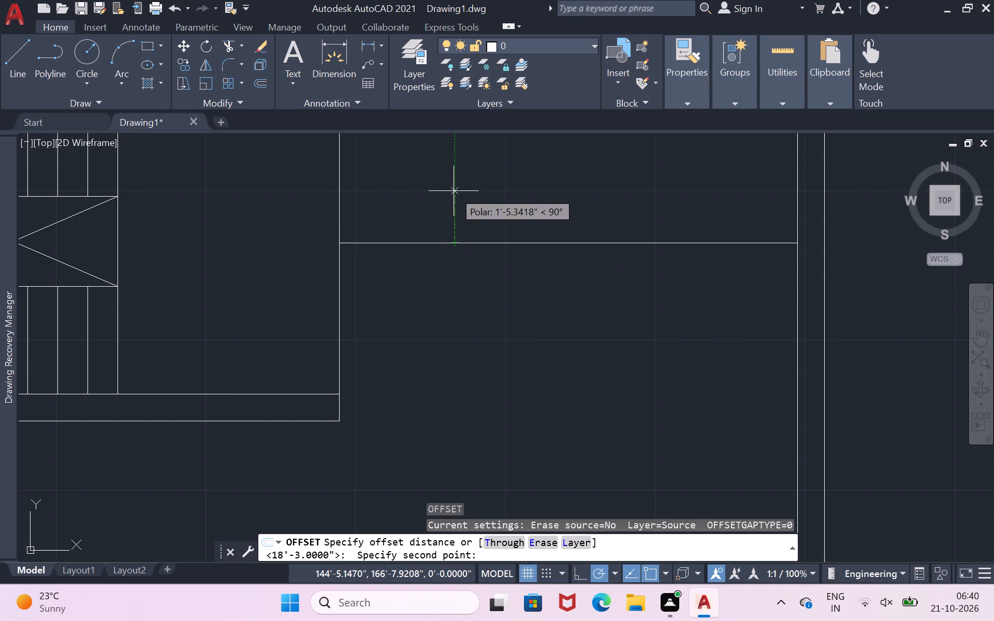
key("4")
type(".5")
key("shift+quotedbl")
key("Return")
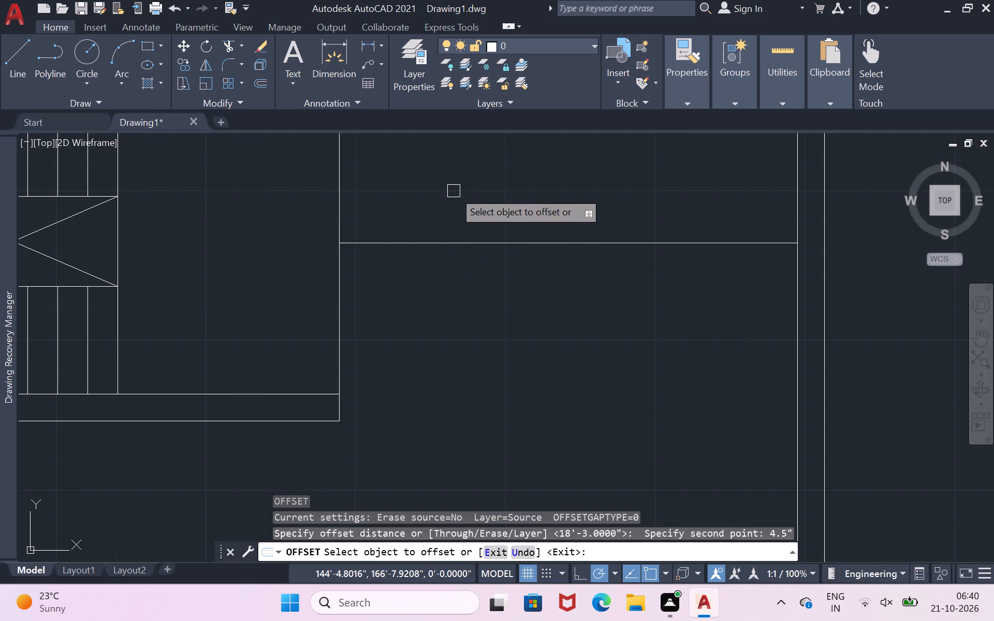
scroll(465, 229, "down", 3)
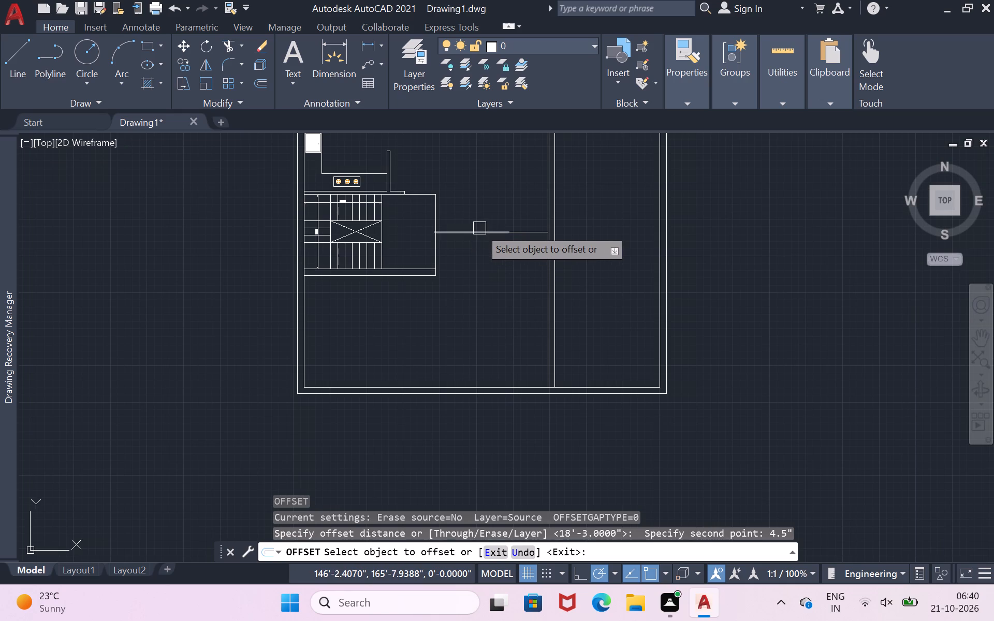
left_click(479, 229)
left_click(480, 204)
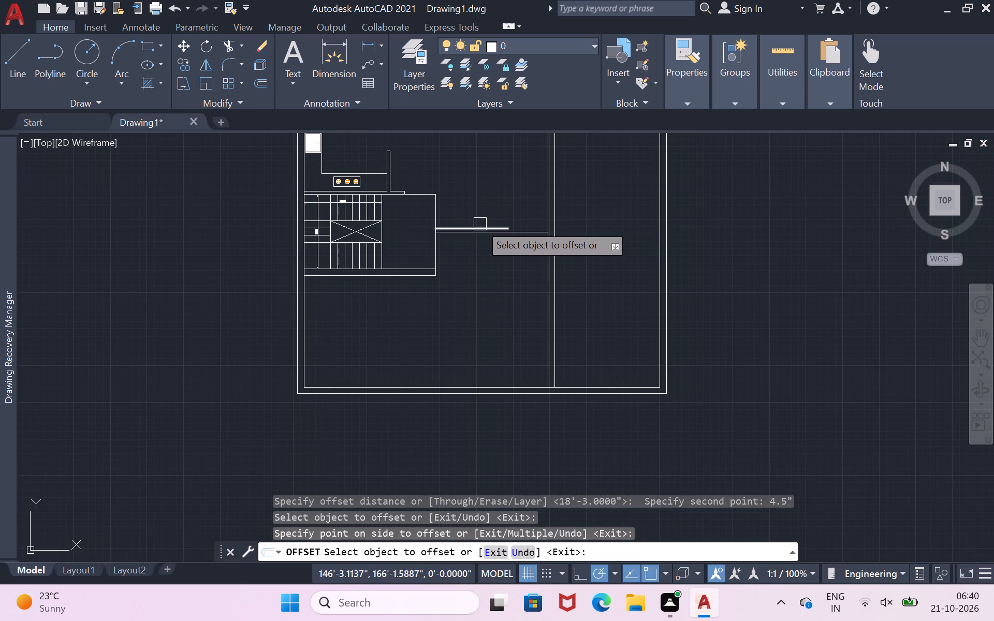
scroll(480, 230, "up", 3)
left_click(630, 235)
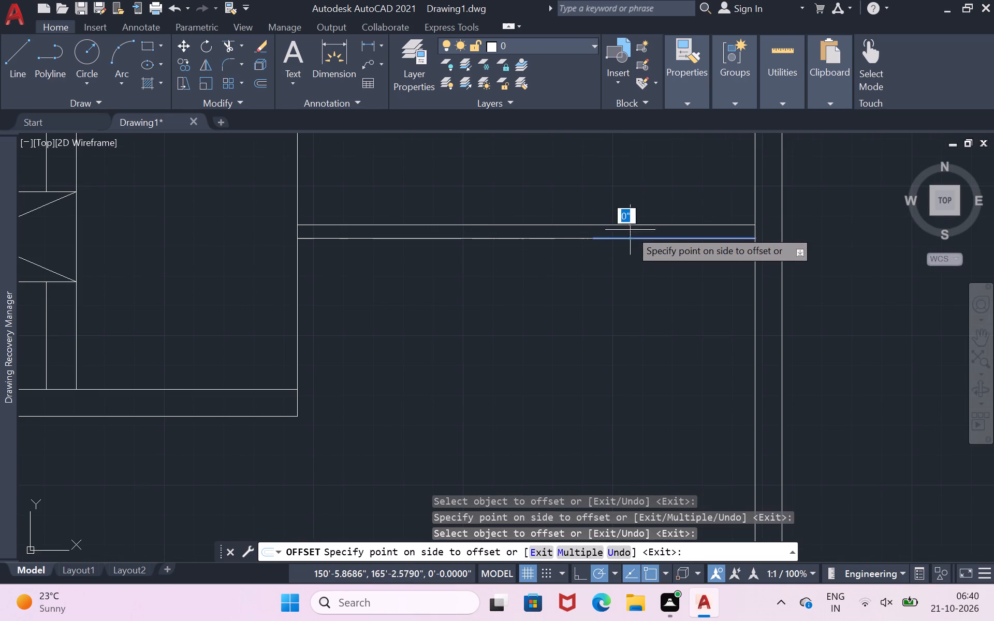
left_click(631, 214)
key("Return")
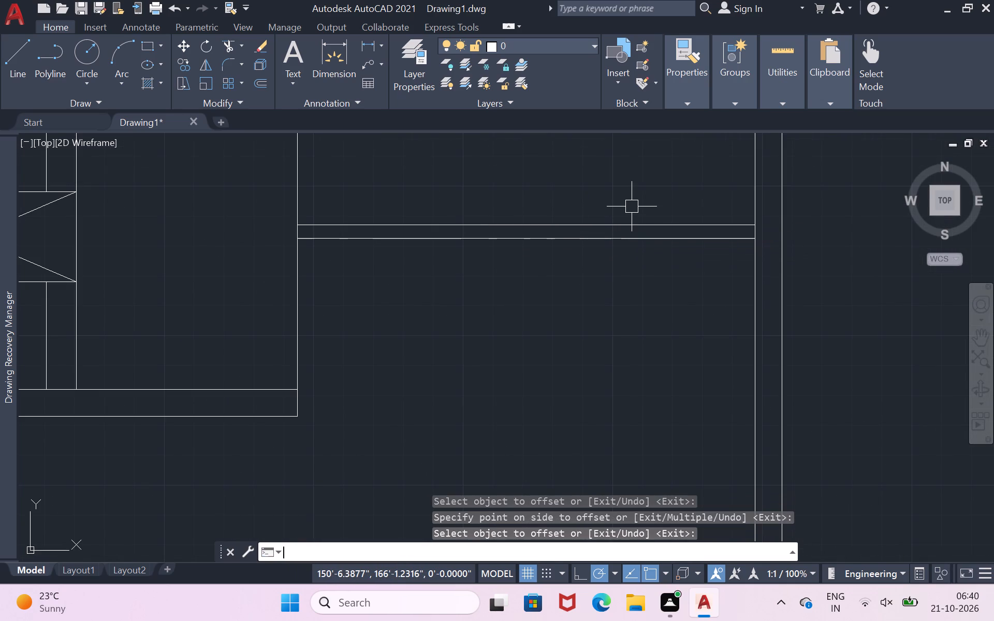
Join the segments of both faces of the new 4.5" partition between the staircase area and the long wall.
left_click(631, 242)
left_click(560, 240)
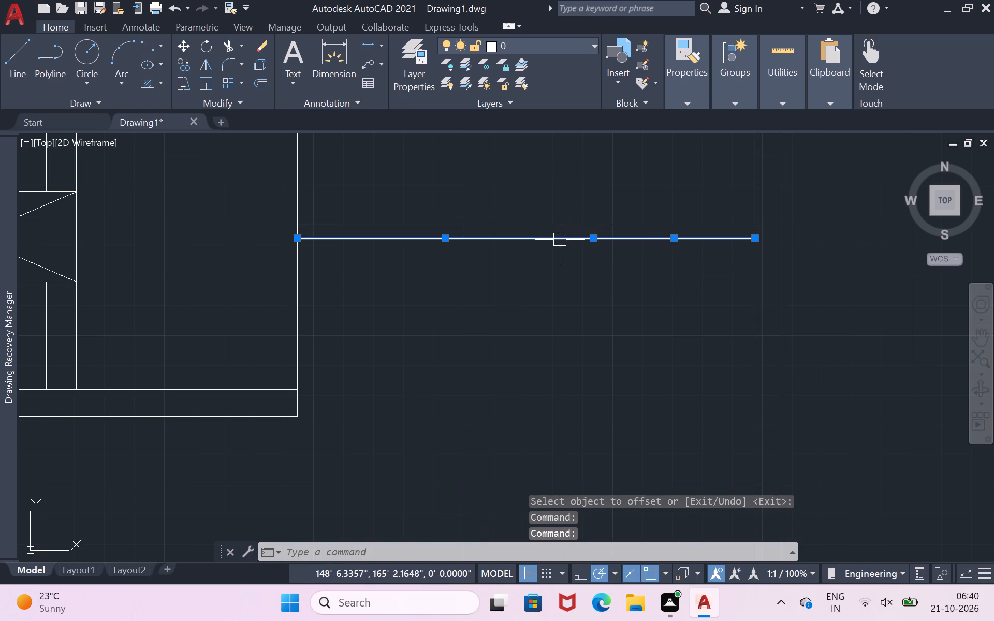
left_click(567, 223)
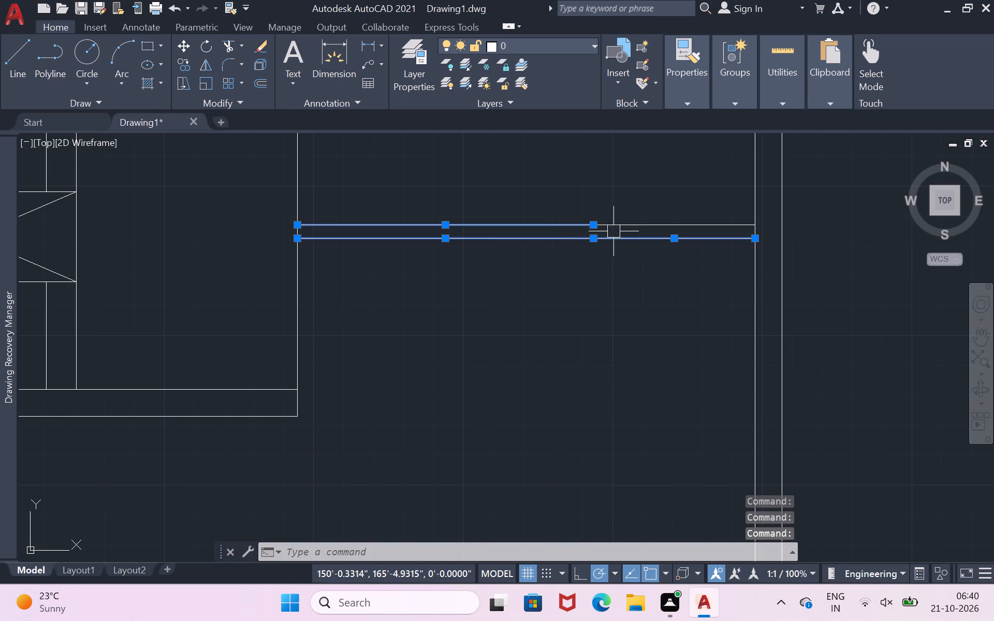
left_click(616, 225)
key("j")
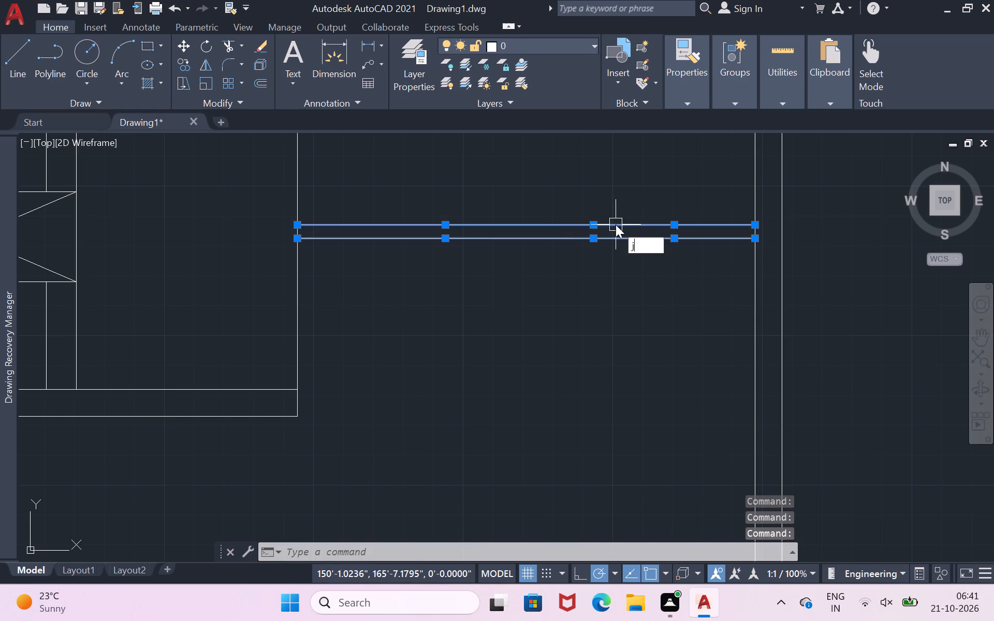
key("Return")
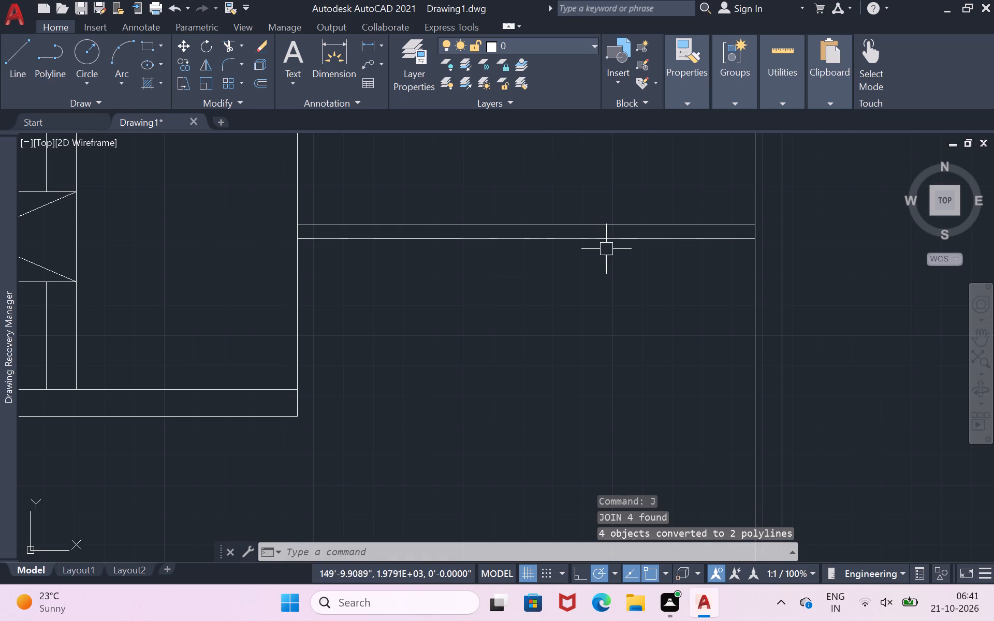
Offset the joined south face of the new partition 12'11" to the south.
left_click(610, 238)
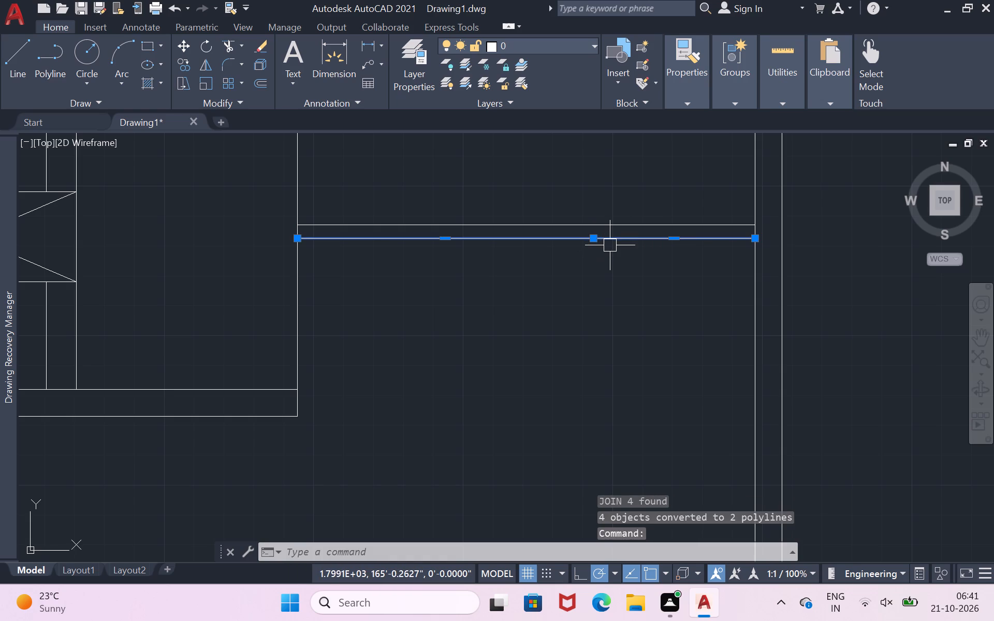
key("o")
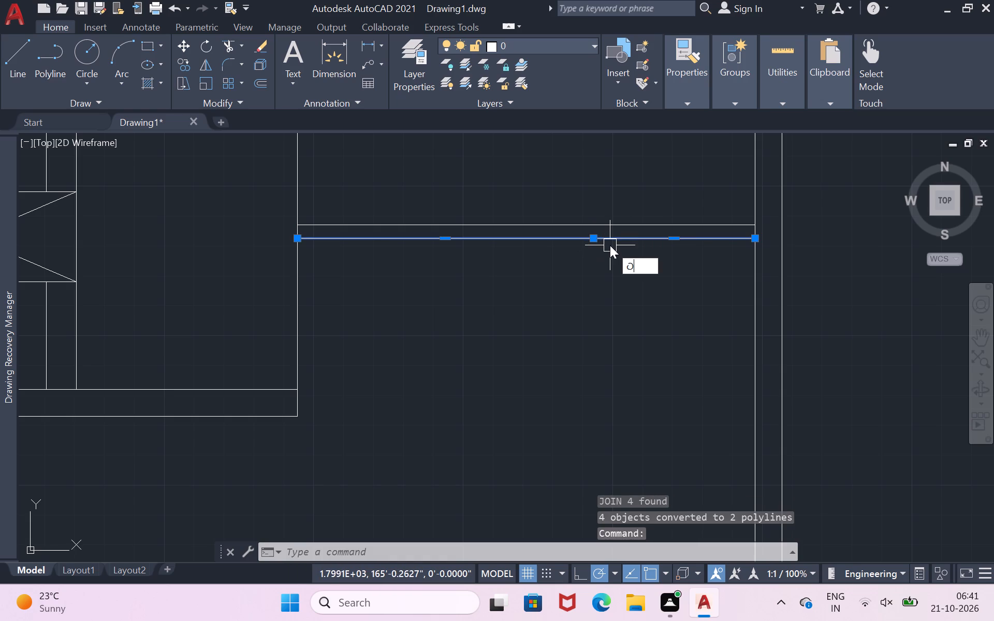
key("Return")
left_click_drag(610, 242, 605, 260)
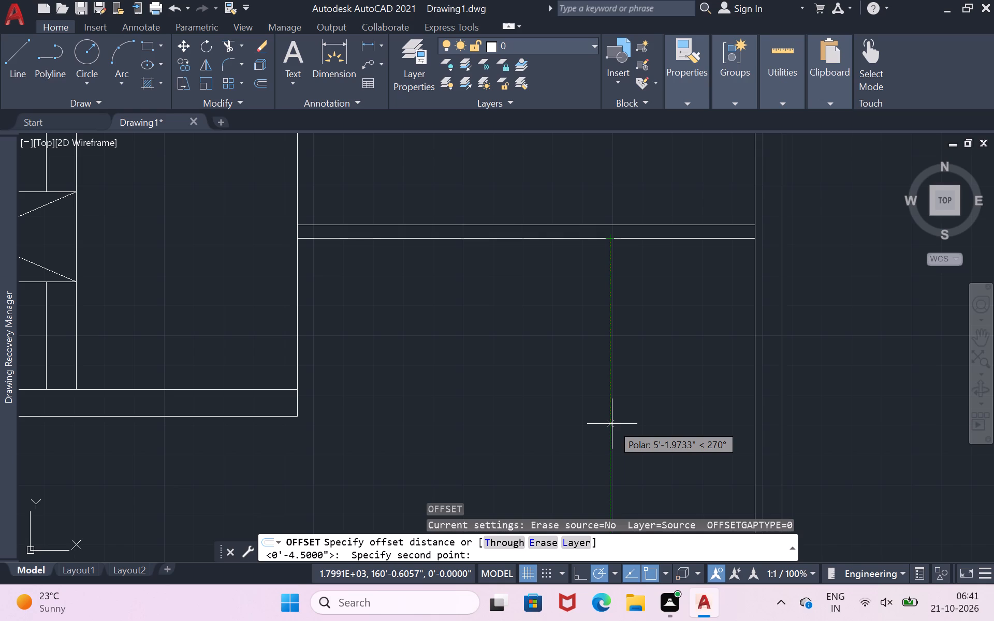
scroll(612, 424, "down", 2)
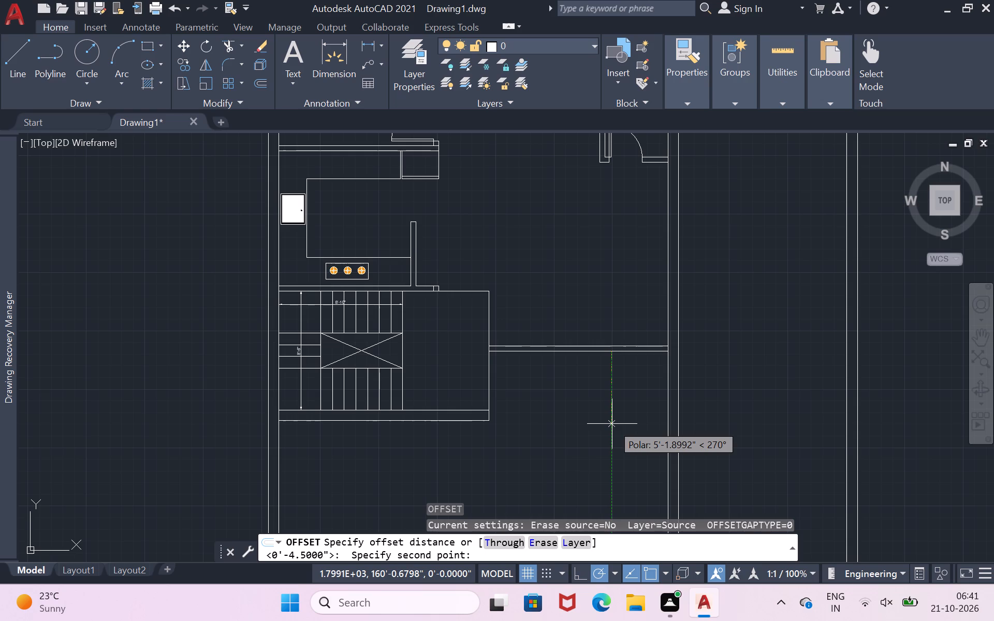
type("12")
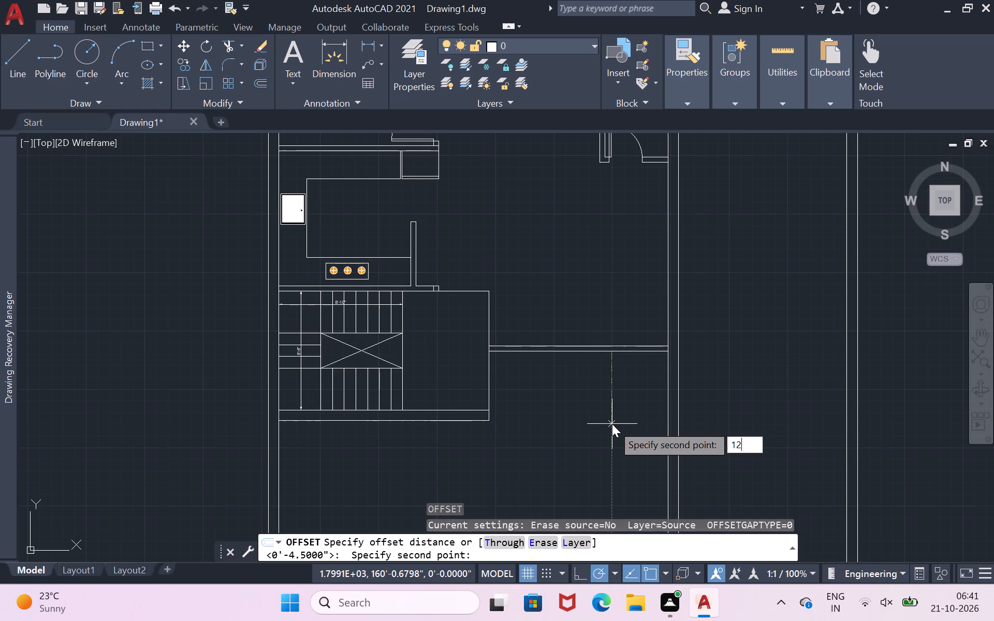
key("apostrophe")
type("11")
key("shift+quotedbl")
key("Return")
scroll(626, 373, "down", 2)
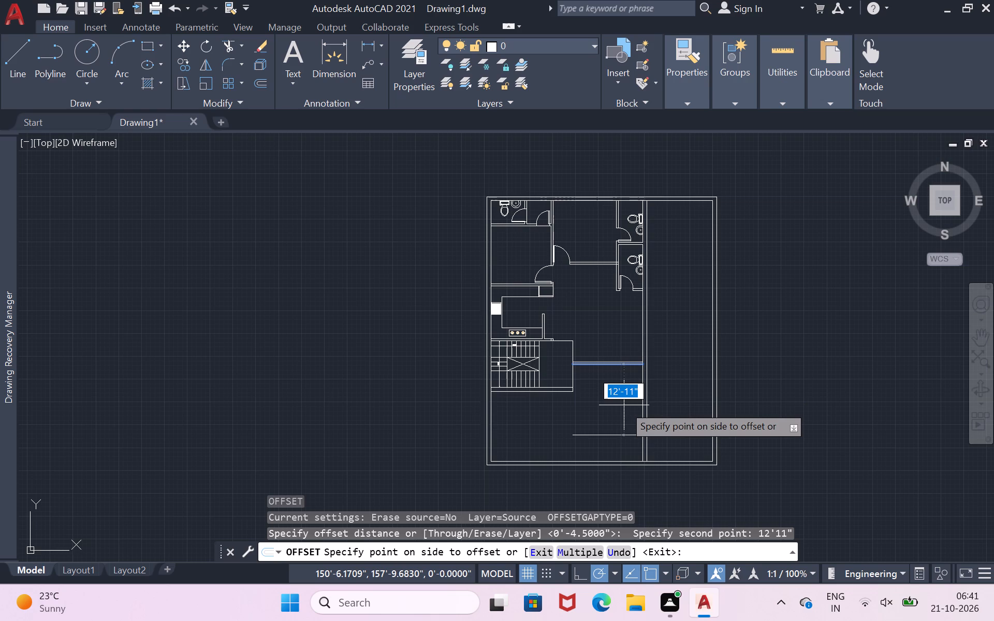
scroll(624, 405, "up", 3)
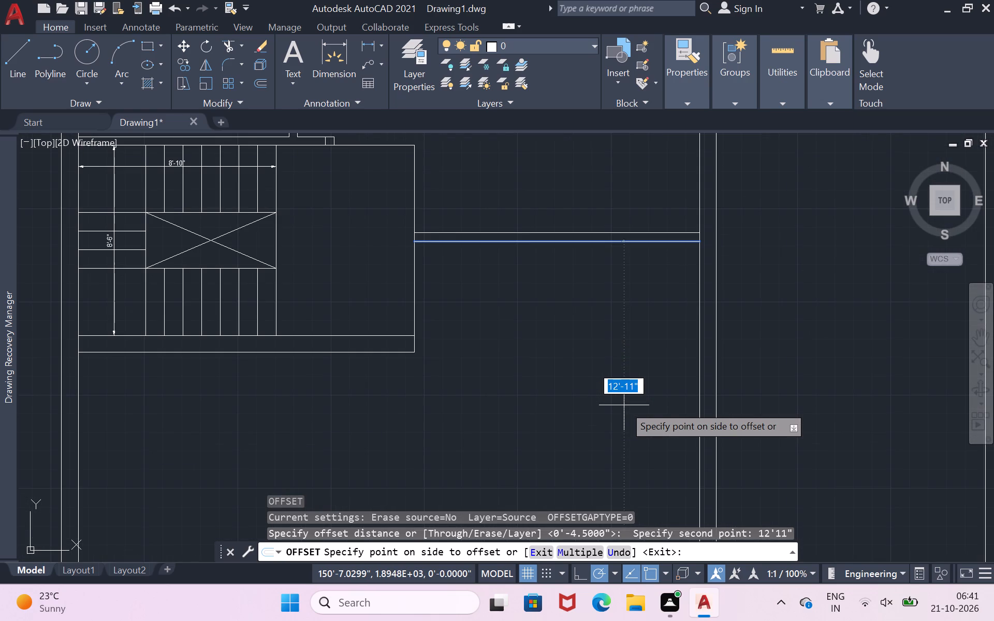
scroll(624, 407, "down", 1)
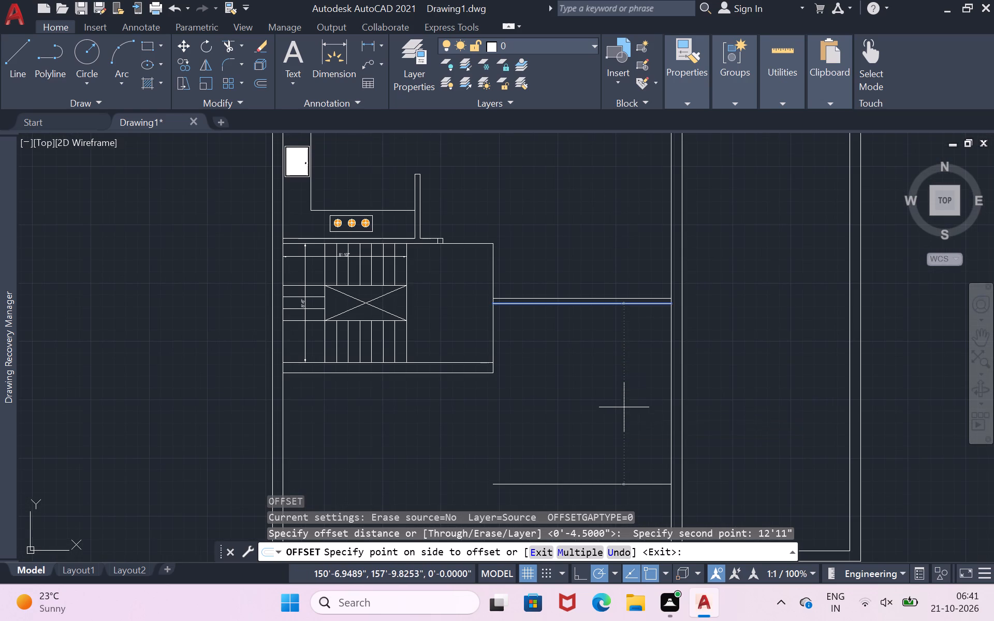
left_click(624, 407)
scroll(616, 495, "up", 1)
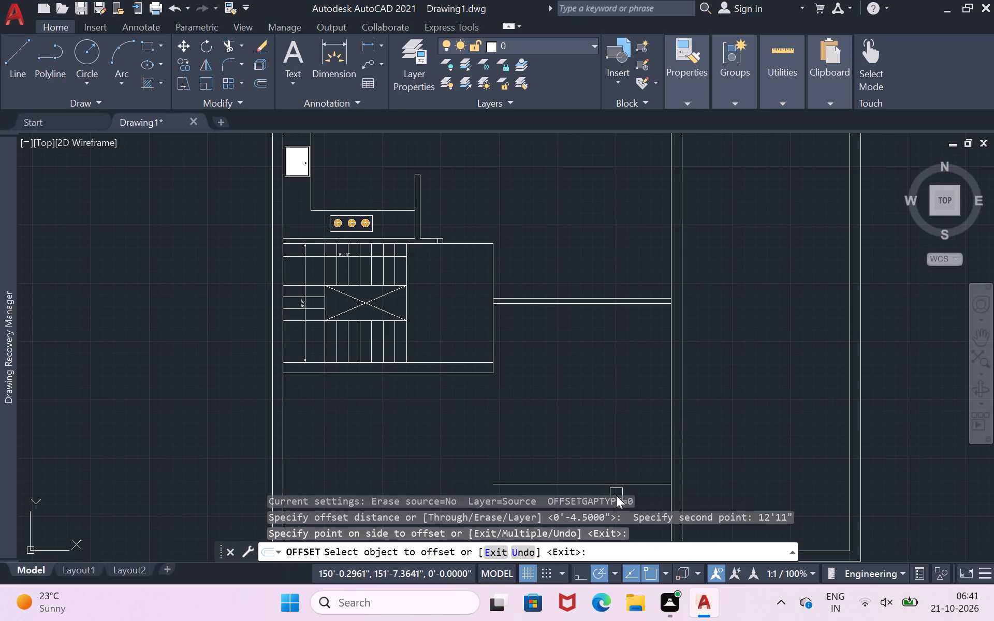
scroll(616, 495, "up", 1)
scroll(654, 517, "up", 3)
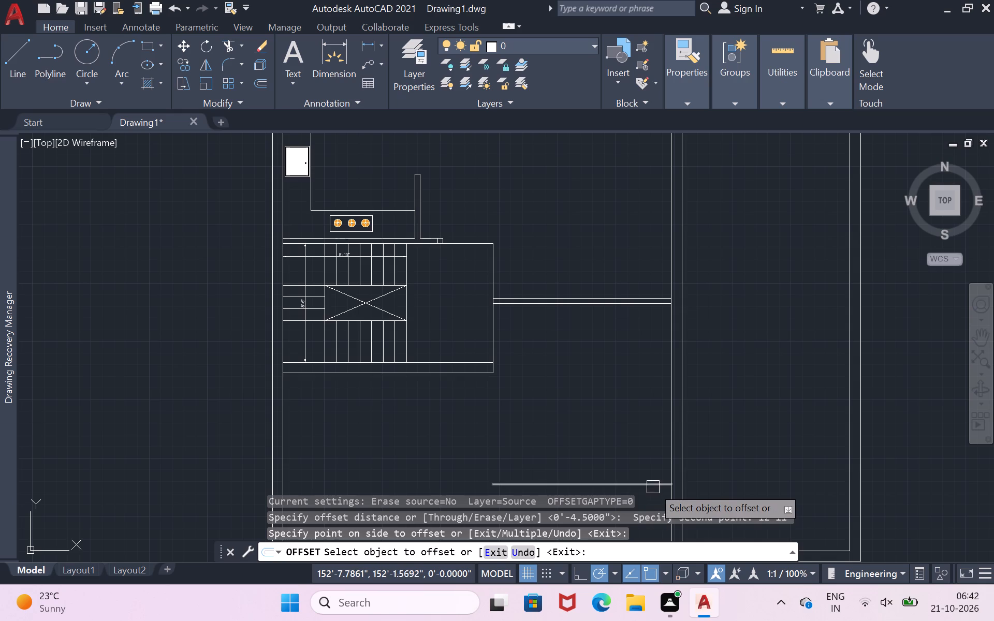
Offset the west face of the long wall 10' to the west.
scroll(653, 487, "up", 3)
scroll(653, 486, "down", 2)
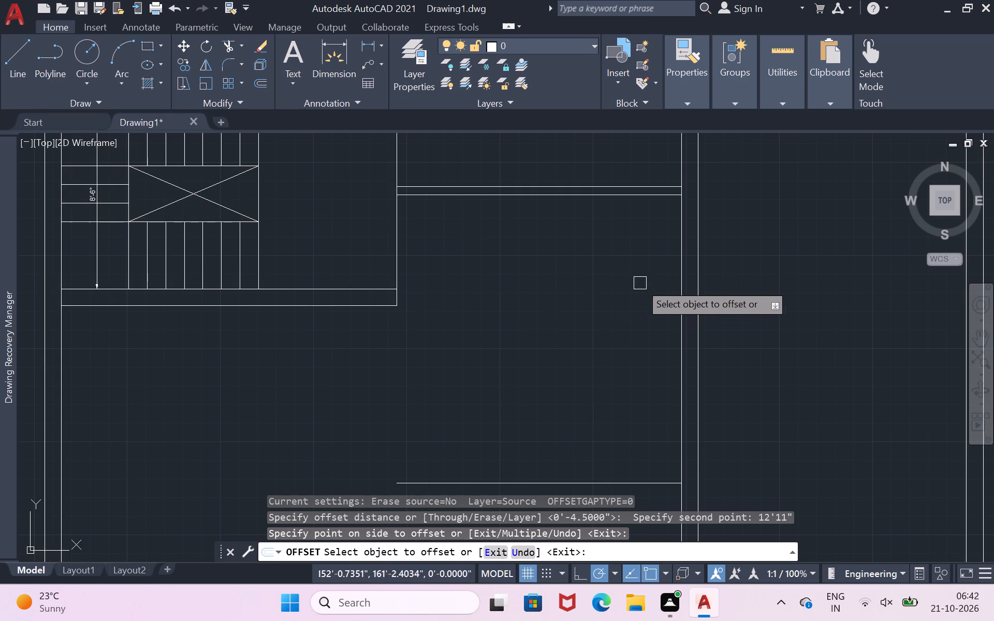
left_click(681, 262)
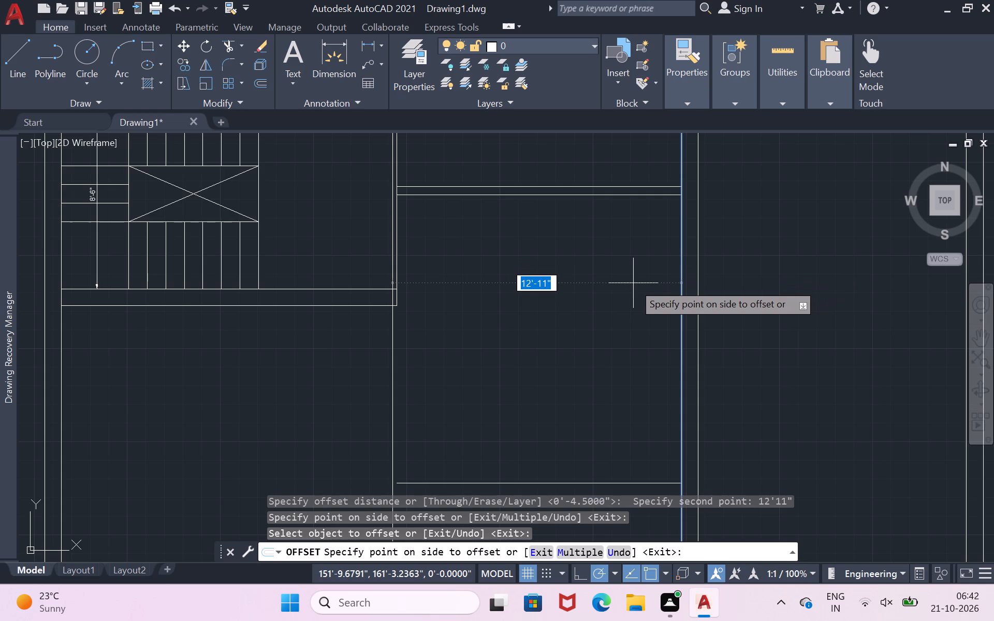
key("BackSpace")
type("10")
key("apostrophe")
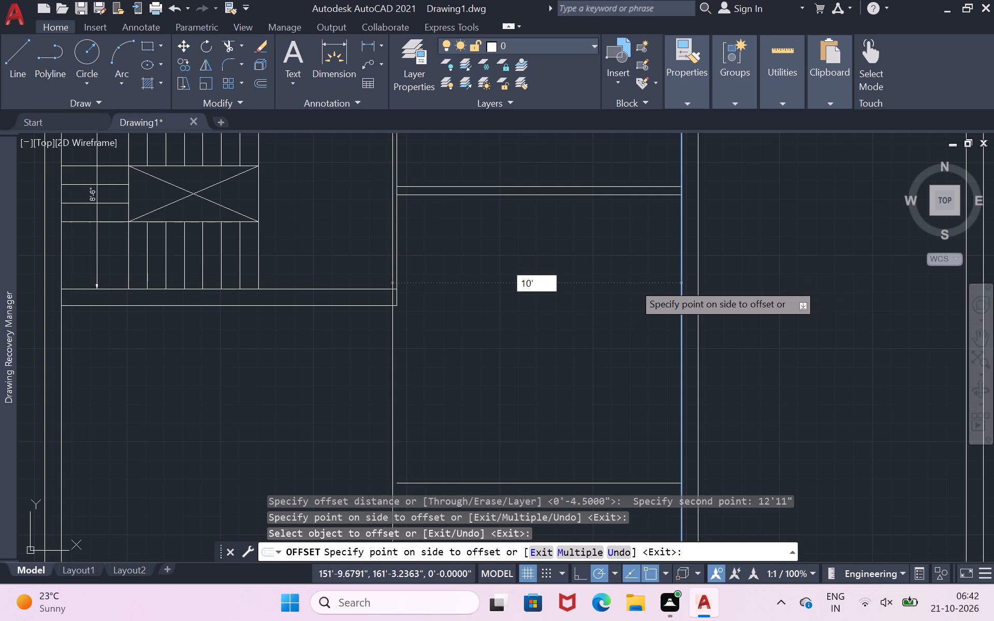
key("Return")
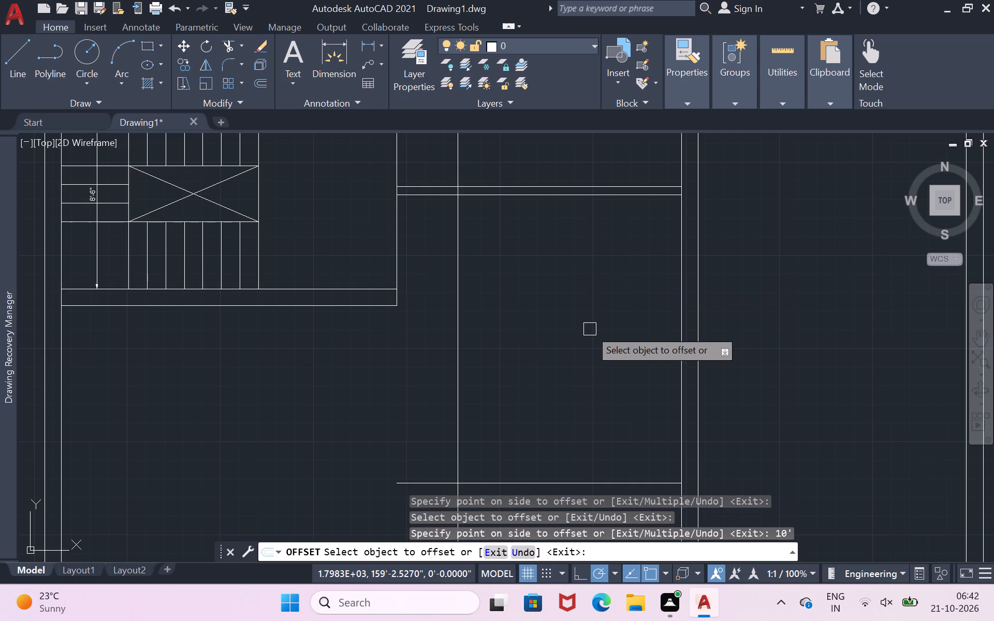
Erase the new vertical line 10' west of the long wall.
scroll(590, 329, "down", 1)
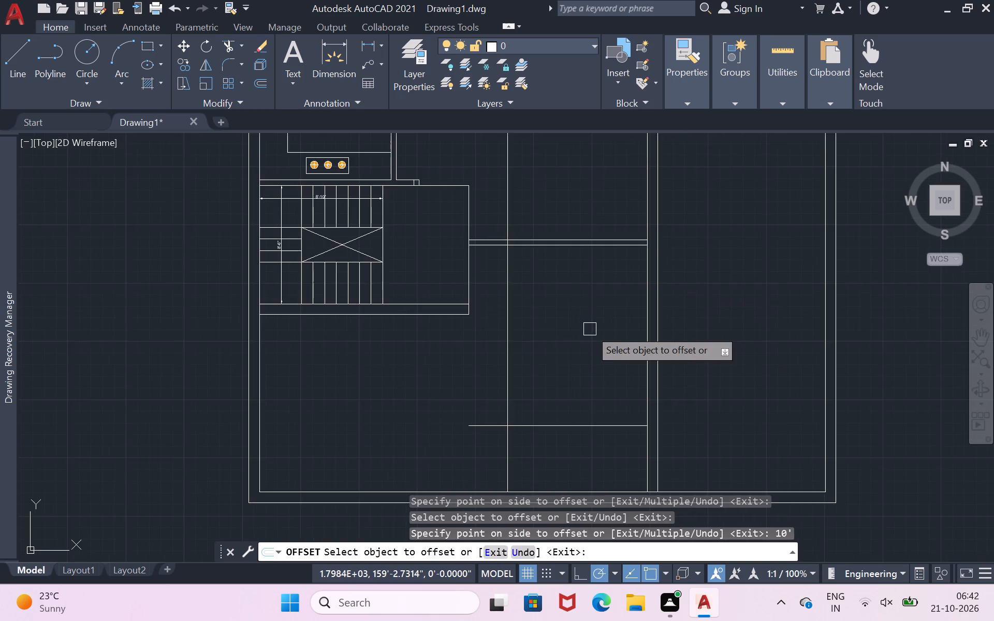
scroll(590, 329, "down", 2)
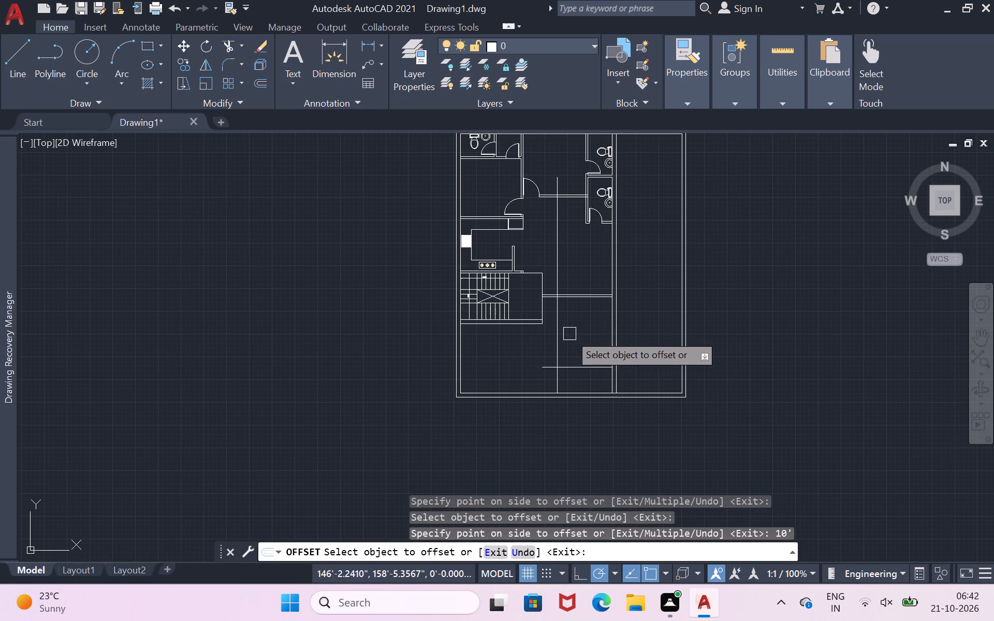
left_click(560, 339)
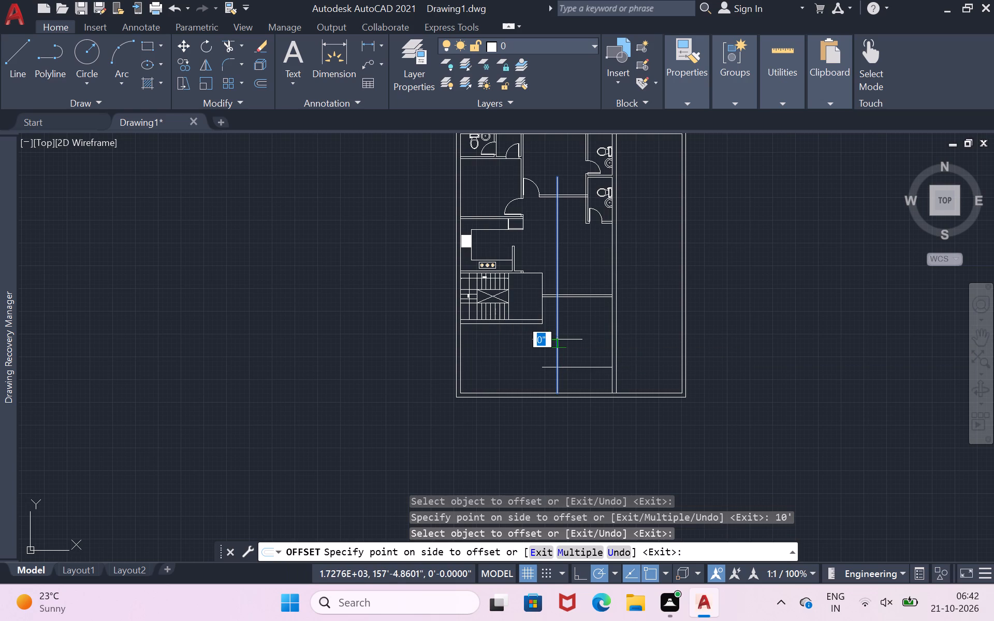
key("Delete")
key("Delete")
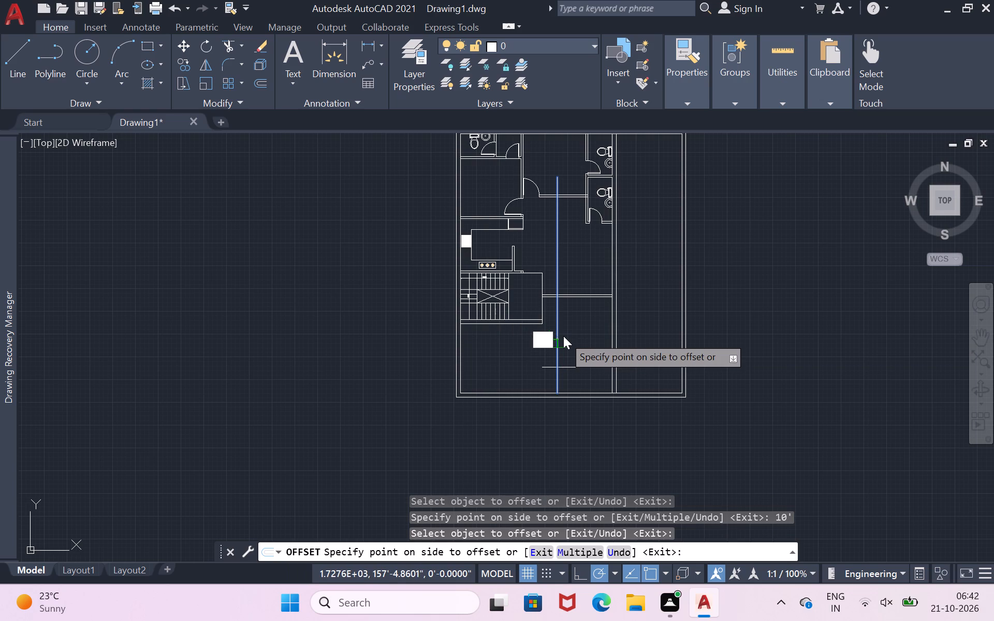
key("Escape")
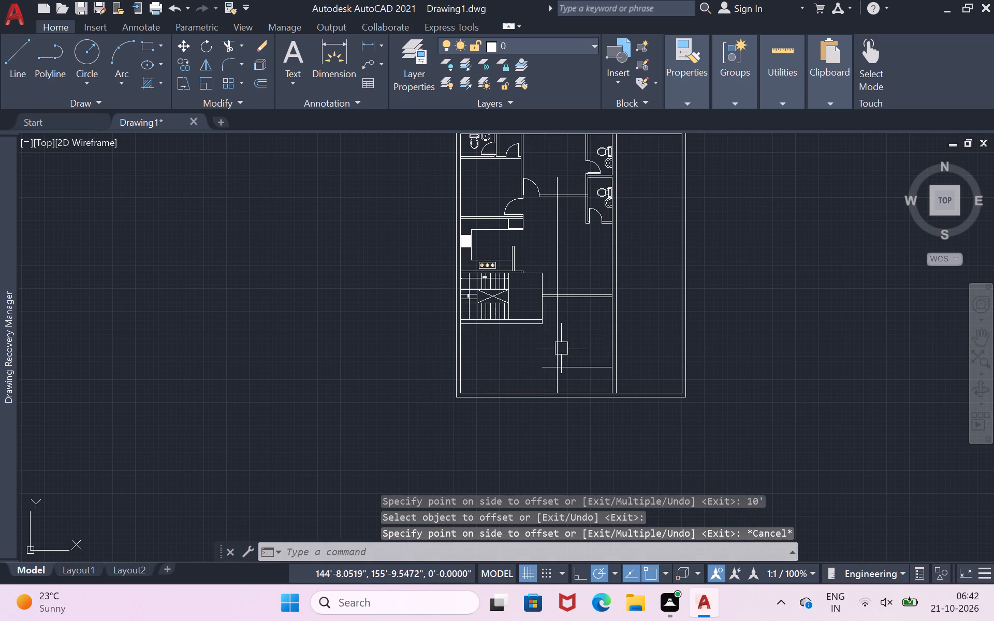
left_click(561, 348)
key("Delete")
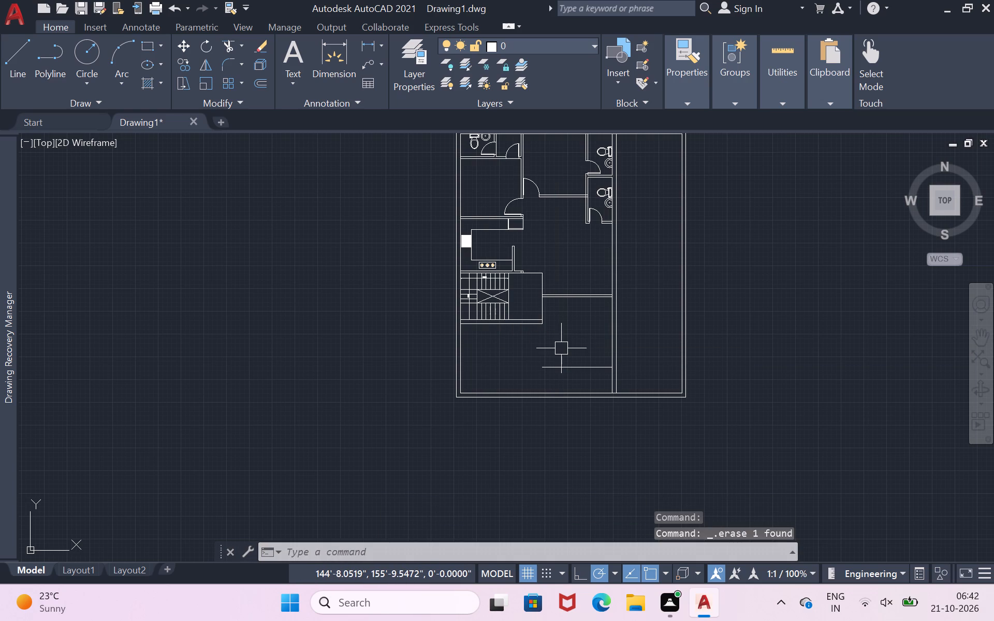
Erase the horizontal line that was offset 12'11" south of the partition.
left_click(574, 367)
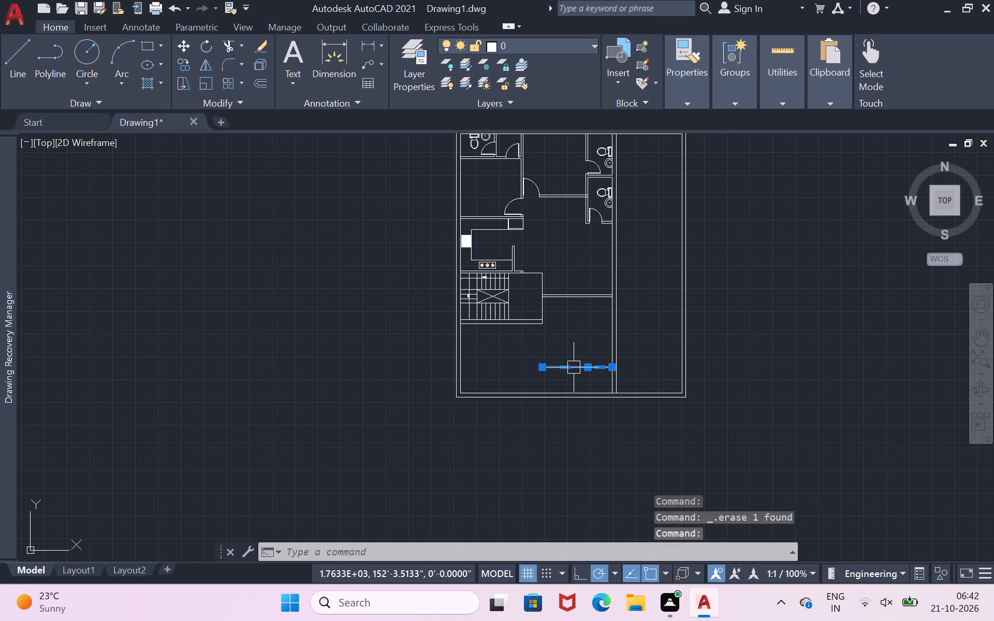
key("Delete")
Offset the south face of the partition between the staircase area and the long wall 10' to the south.
scroll(576, 372, "up", 2)
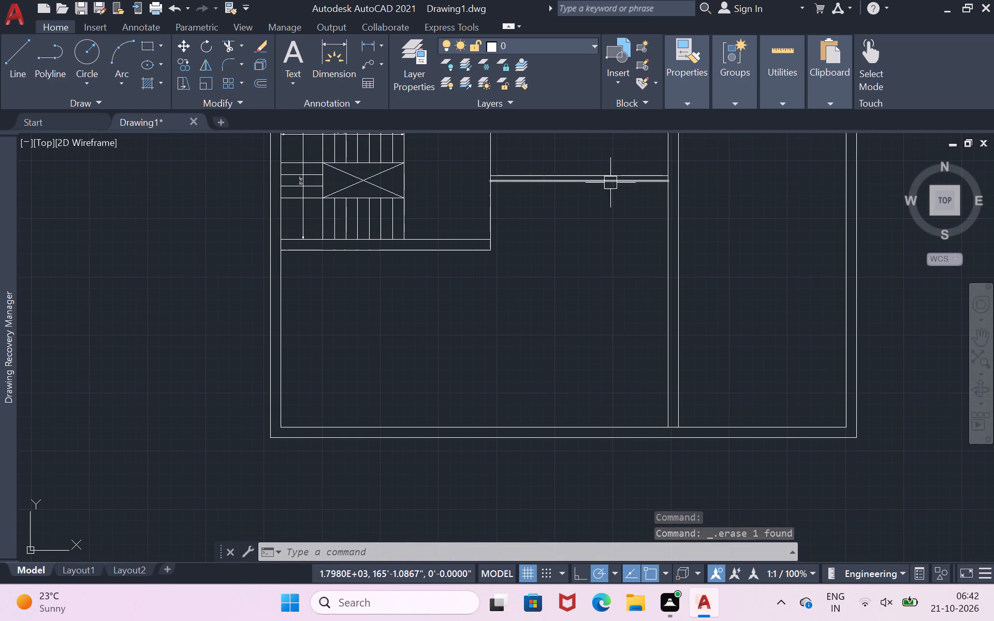
scroll(610, 183, "up", 2)
scroll(610, 183, "down", 1)
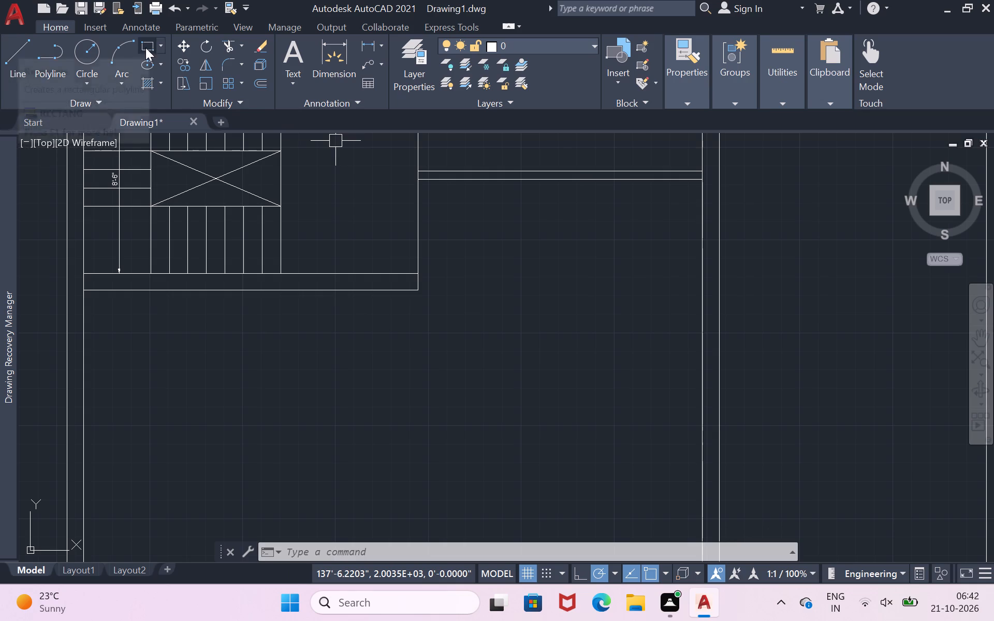
key("o")
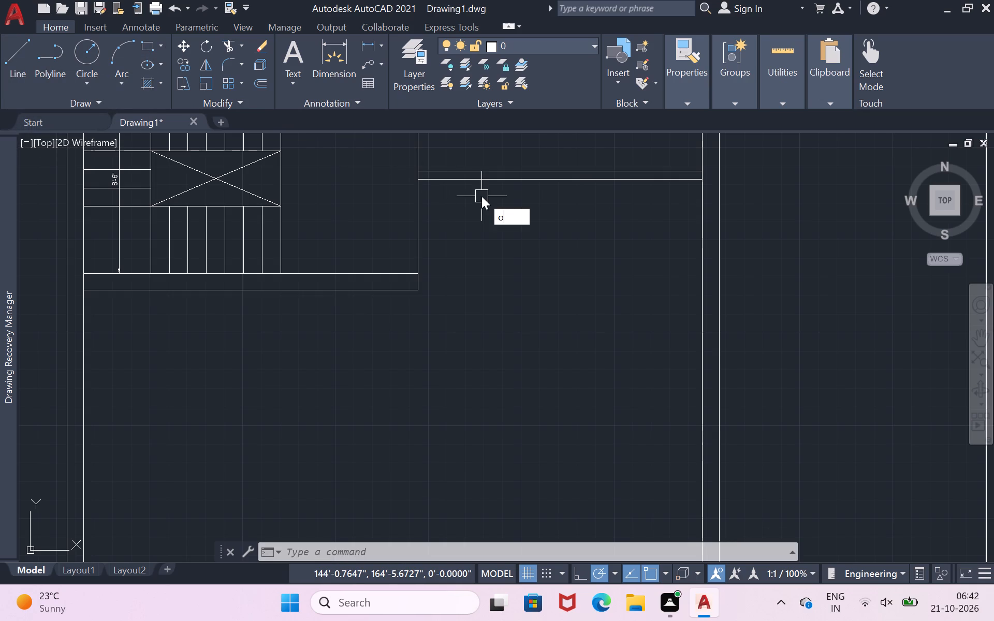
key("Return")
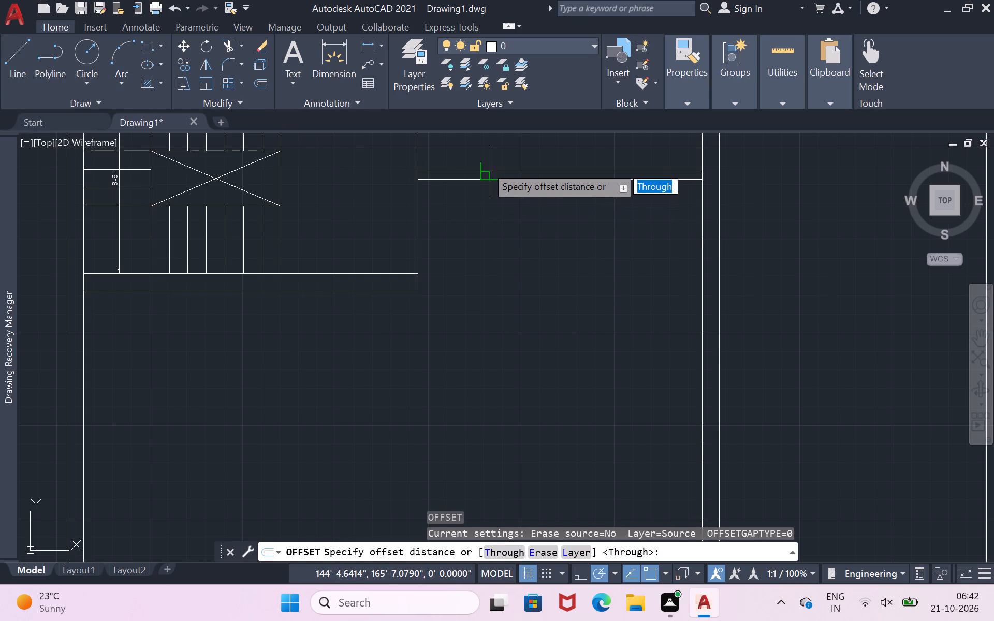
left_click_drag(486, 180, 500, 286)
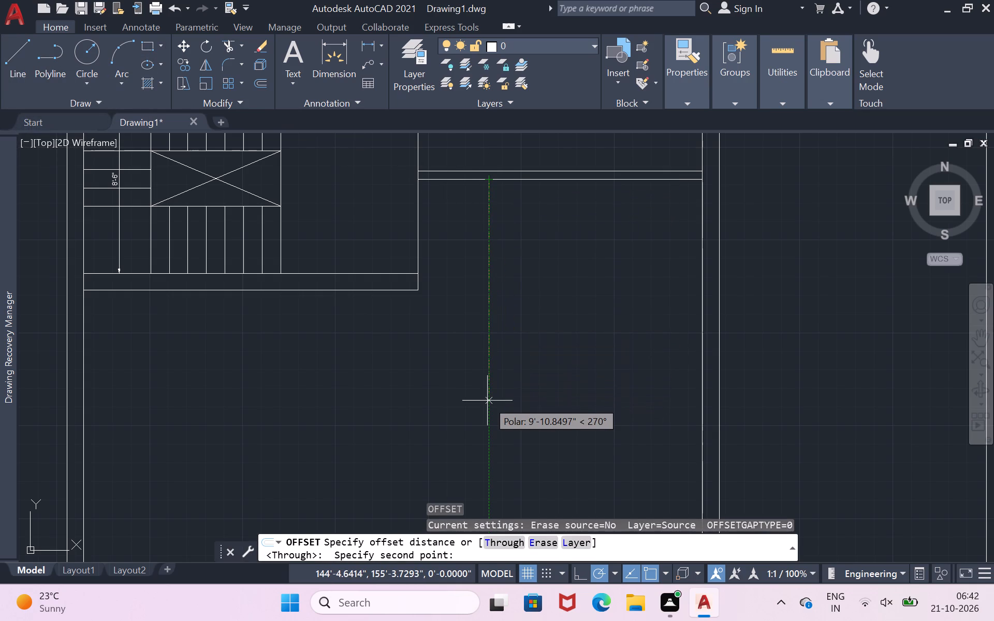
type("10")
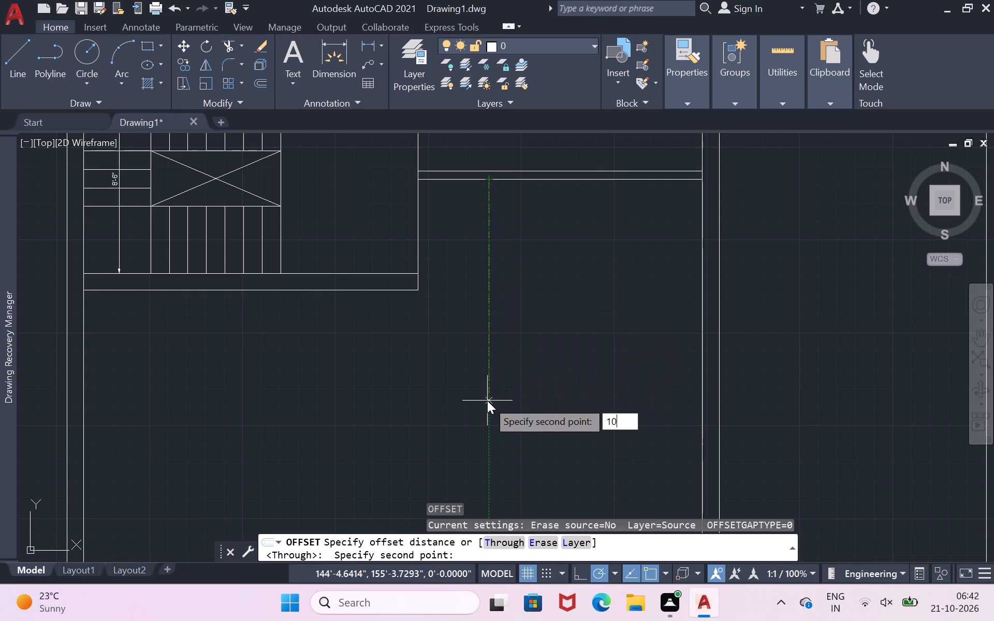
key("apostrophe")
key("Return")
scroll(533, 316, "down", 2)
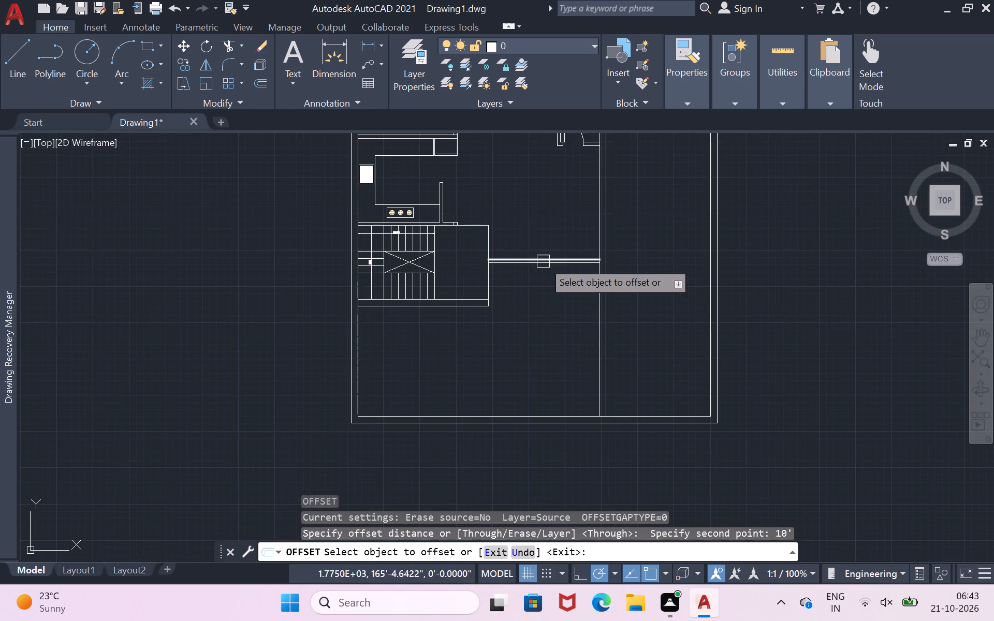
scroll(548, 268, "up", 2)
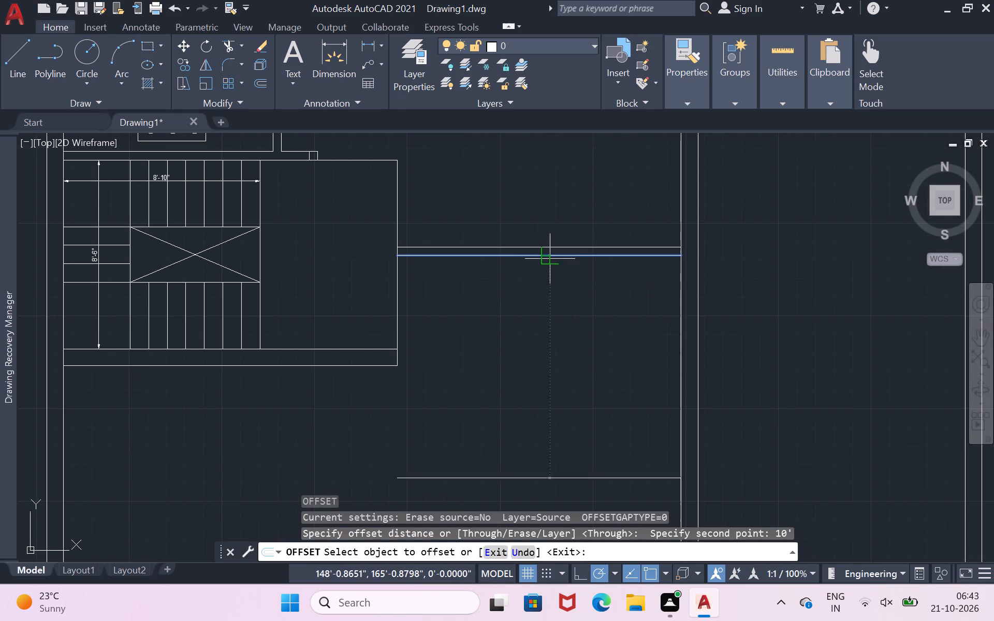
left_click(550, 259)
left_click(547, 324)
scroll(547, 324, "down", 2)
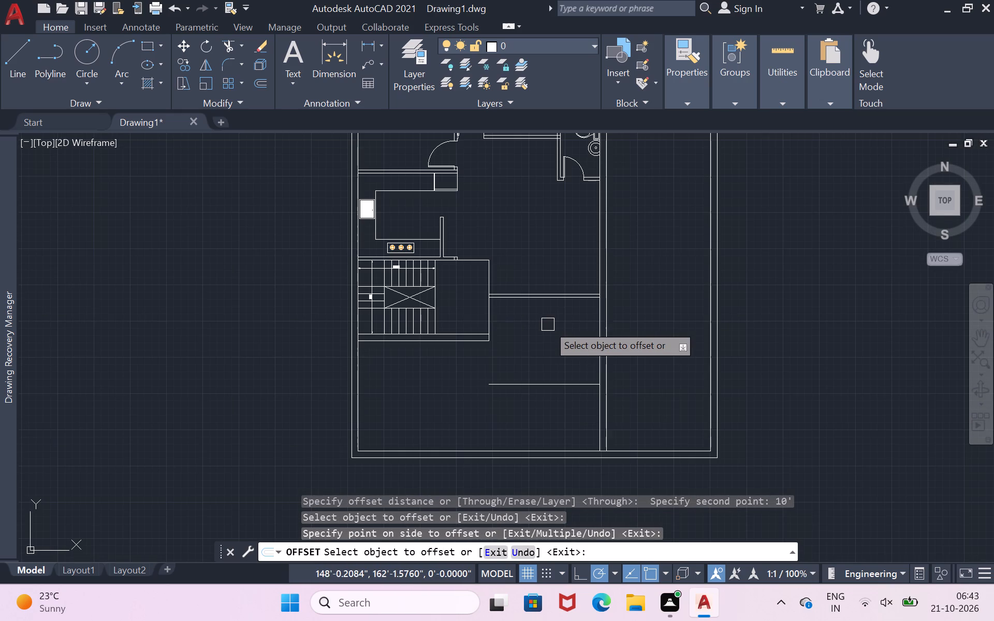
scroll(534, 434, "up", 2)
scroll(536, 424, "down", 1)
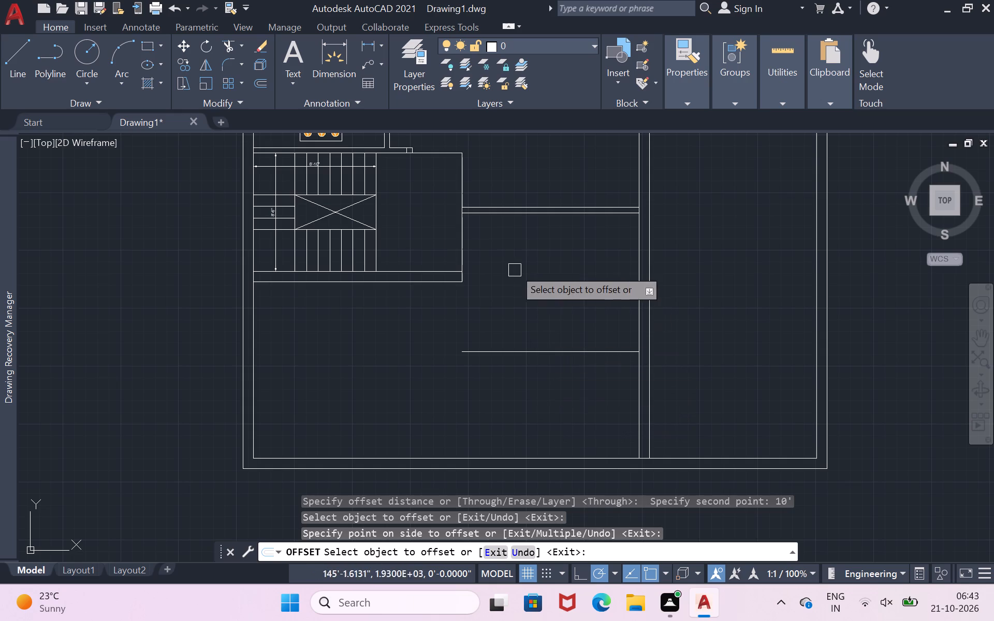
Draw a vertical line about 5'-0.5" long from the staircase area's outer southeast corner to the west end of the new offset line.
scroll(487, 230, "up", 1)
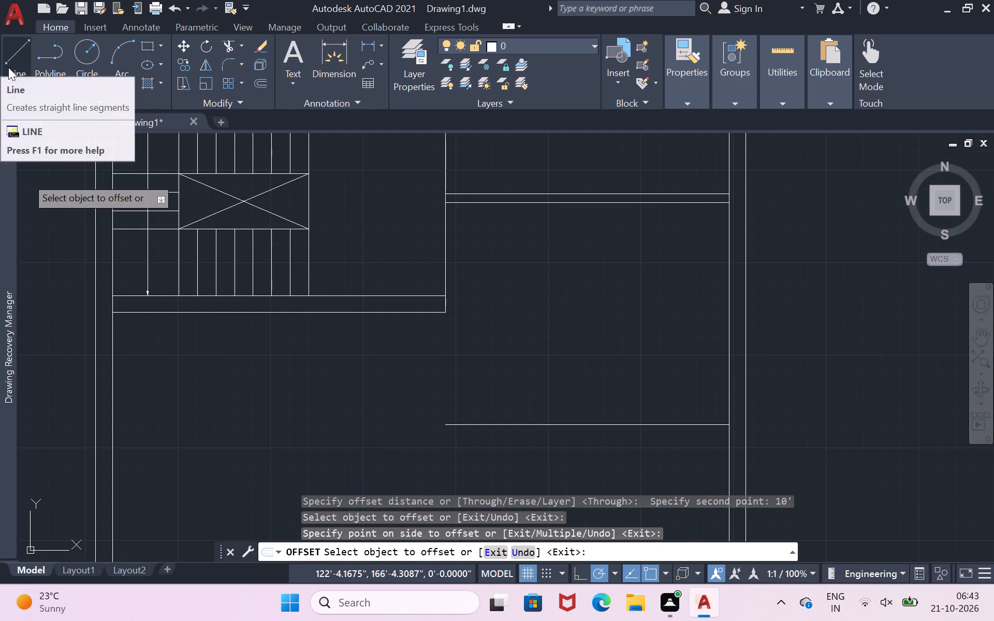
left_click(8, 67)
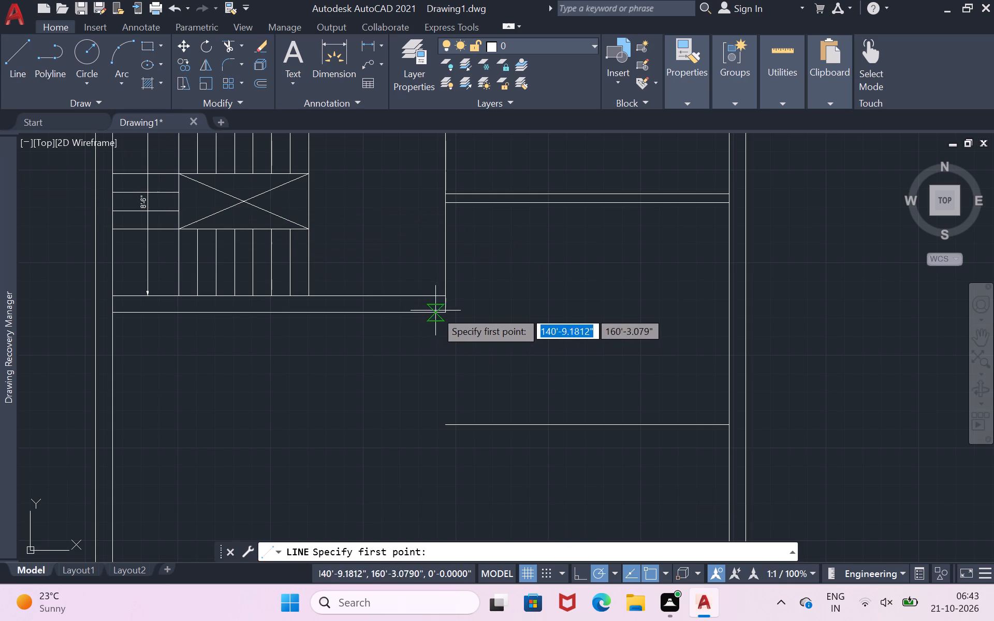
left_click(442, 318)
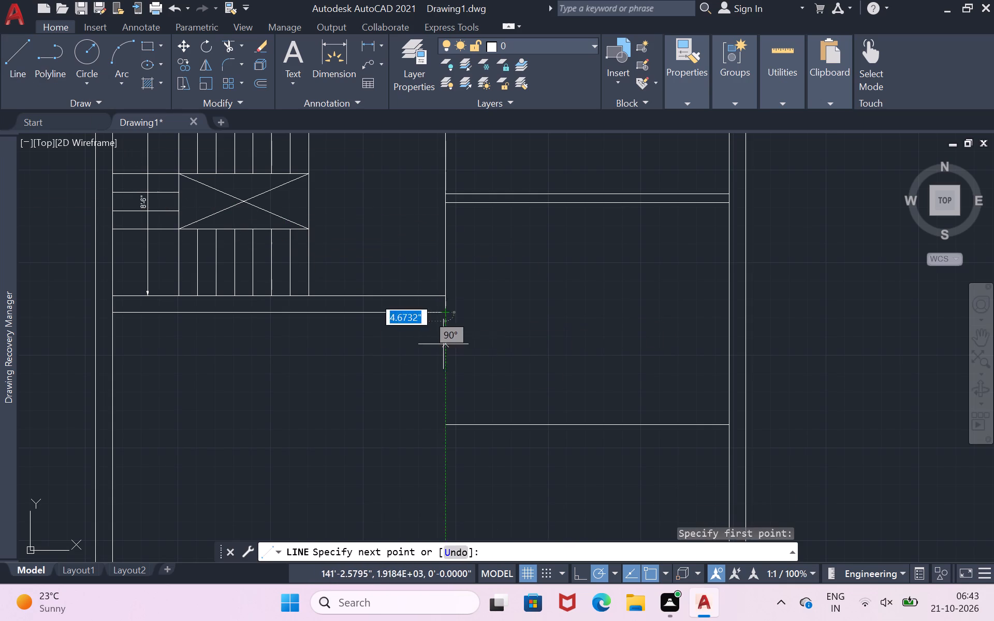
left_click(450, 421)
key("Return")
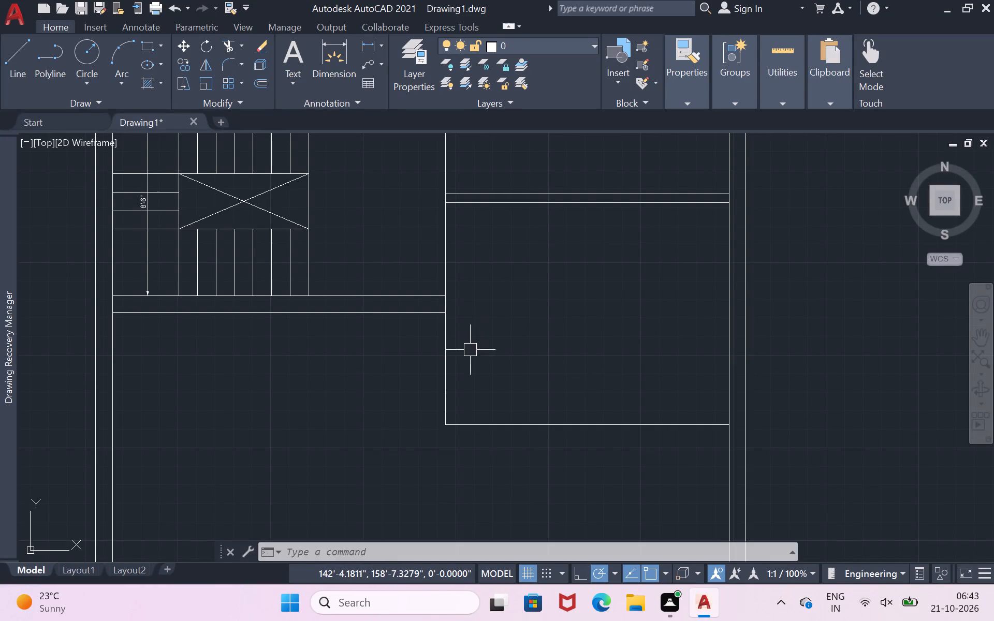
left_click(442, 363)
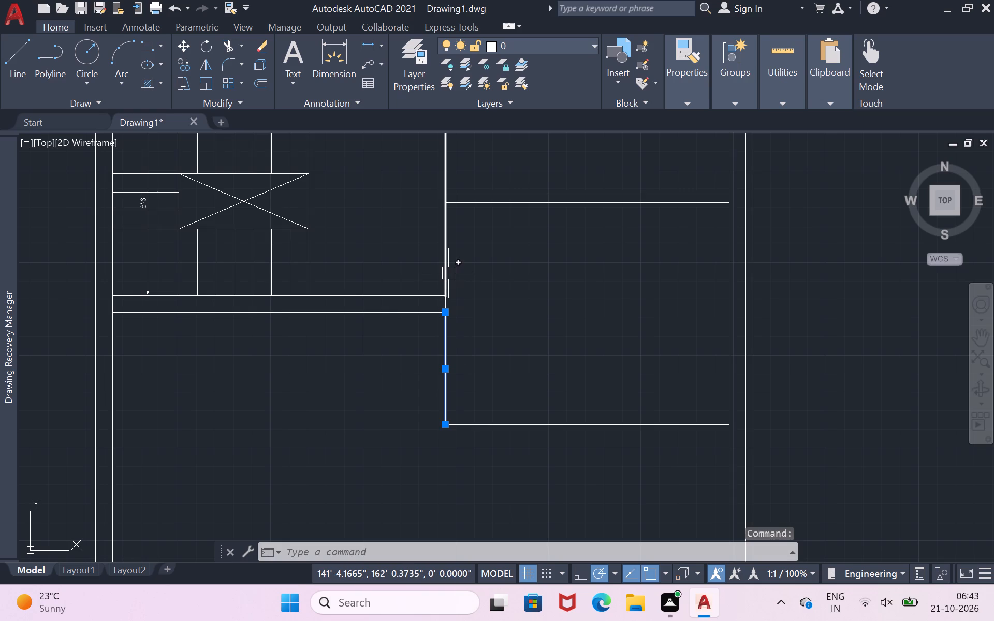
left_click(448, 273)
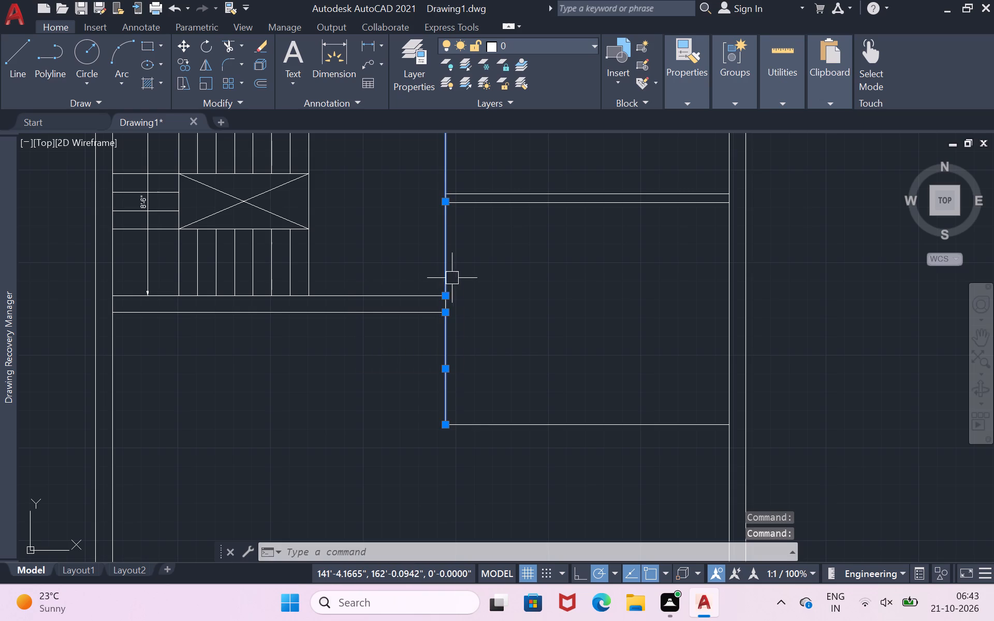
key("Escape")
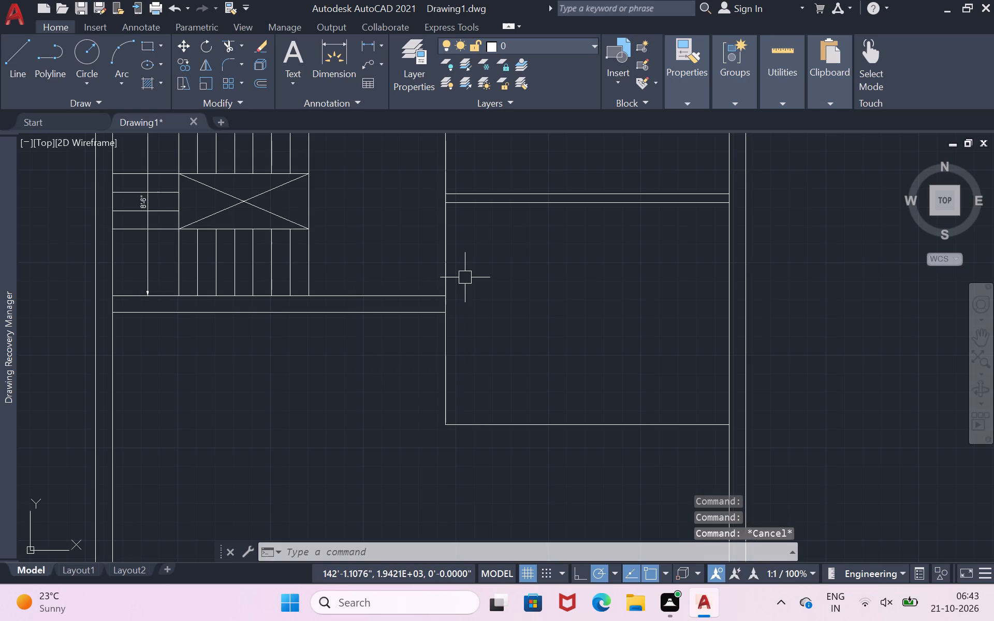
Offset the new vertical line south of the staircase area 9" to the east.
left_click(444, 351)
key("o")
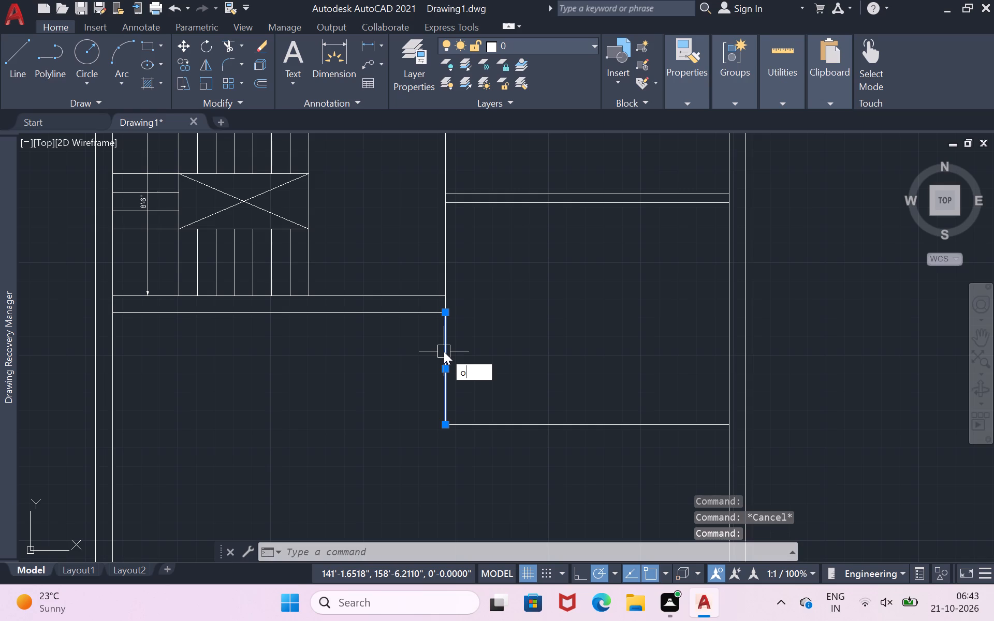
key("Return")
key("9")
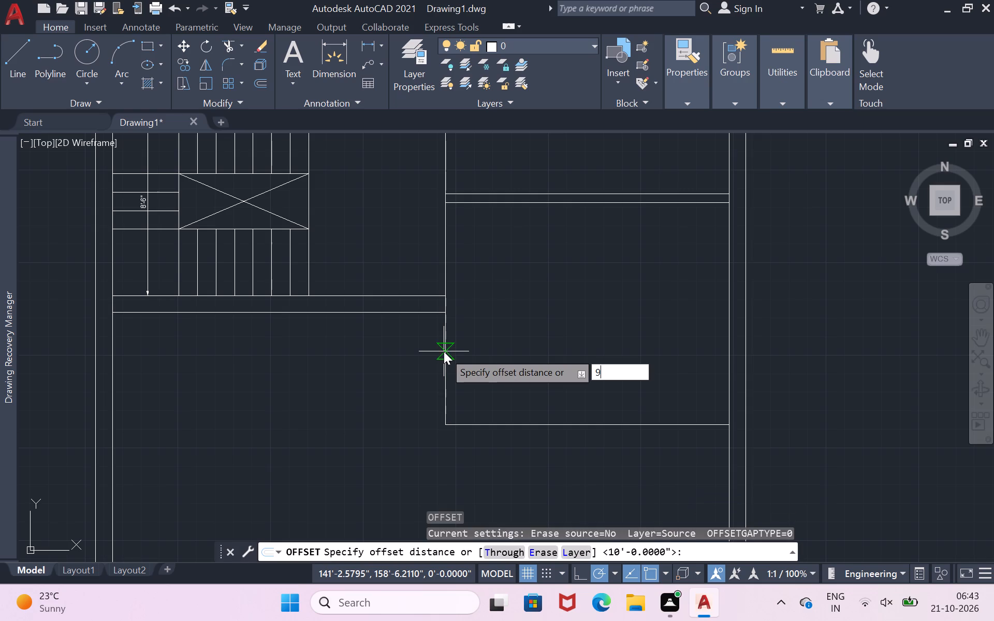
key("shift+quotedbl")
key("Return")
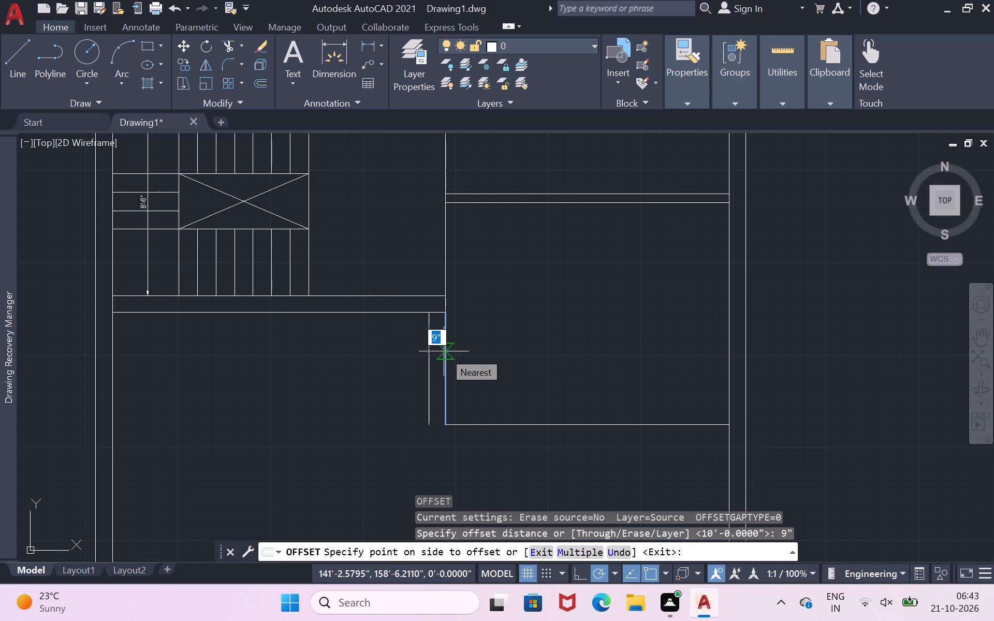
left_click(472, 332)
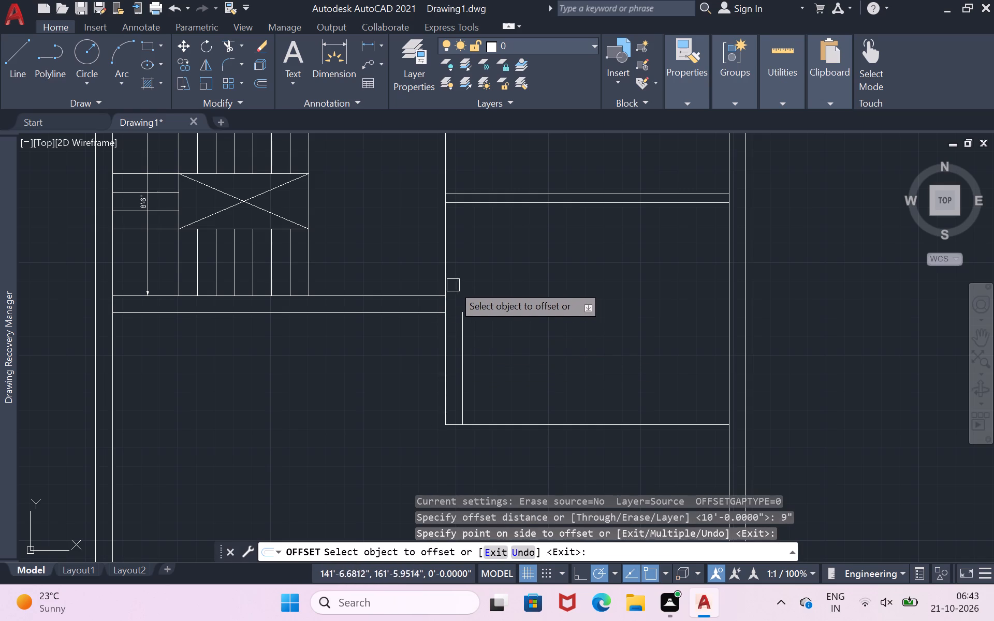
Offset the staircase area's east line and the short wall-end segment just south of it 9" to the east.
left_click(450, 283)
scroll(474, 271, "down", 1)
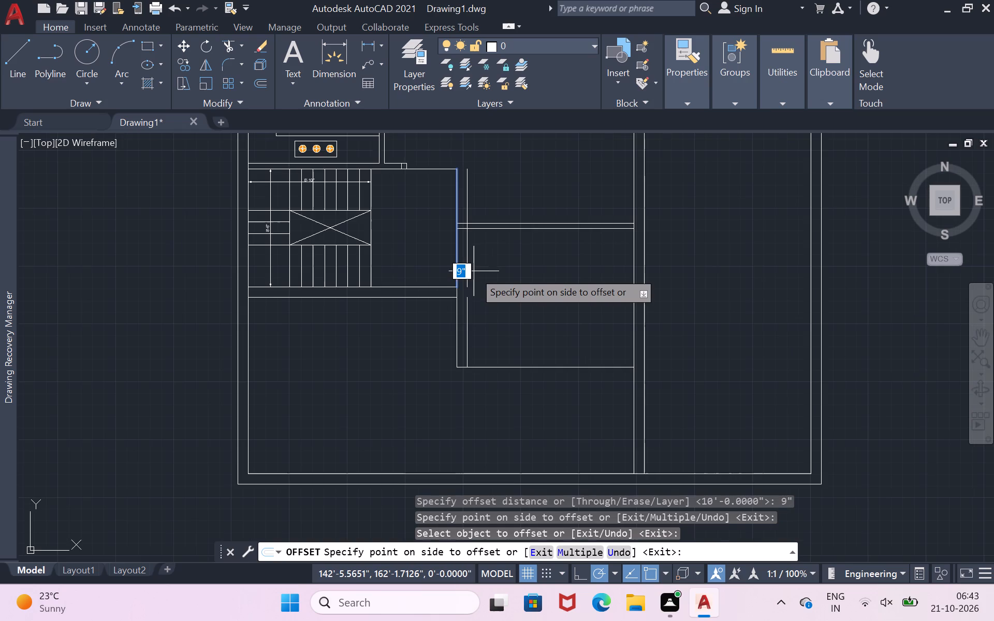
scroll(475, 269, "down", 1)
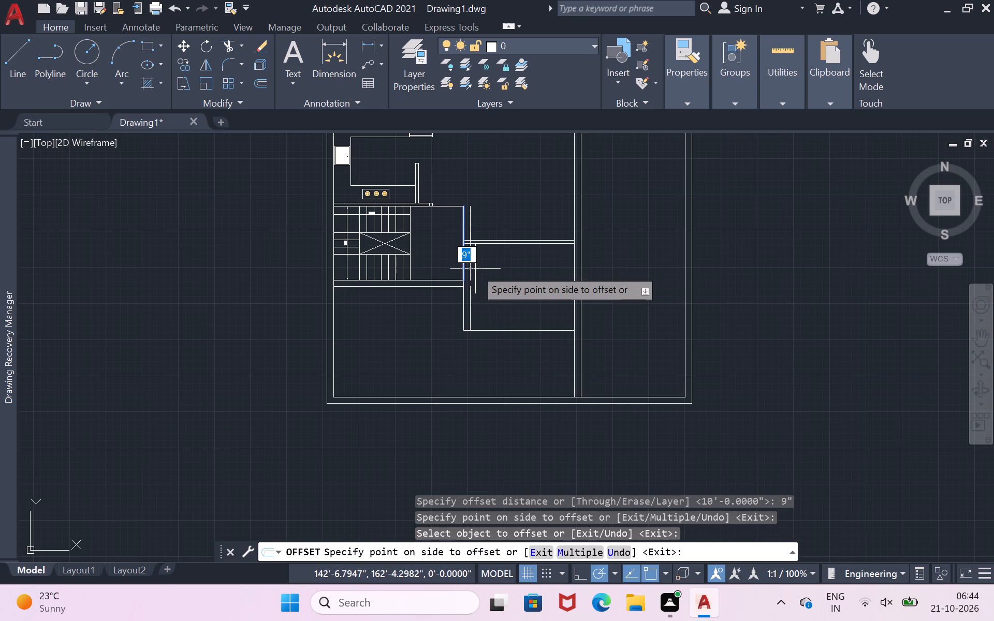
key("BackSpace")
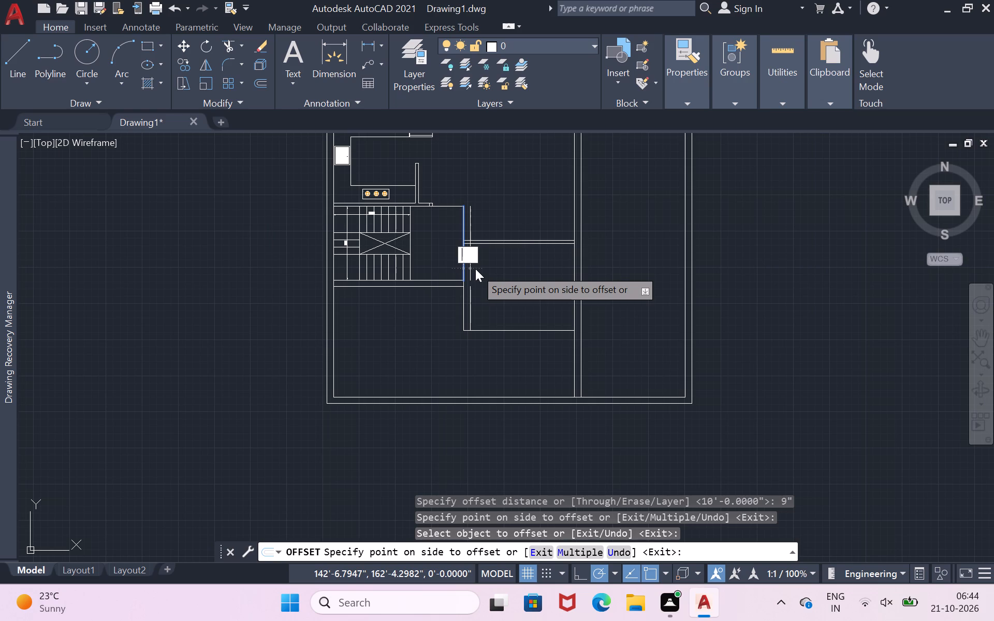
scroll(475, 269, "up", 3)
left_click(475, 269)
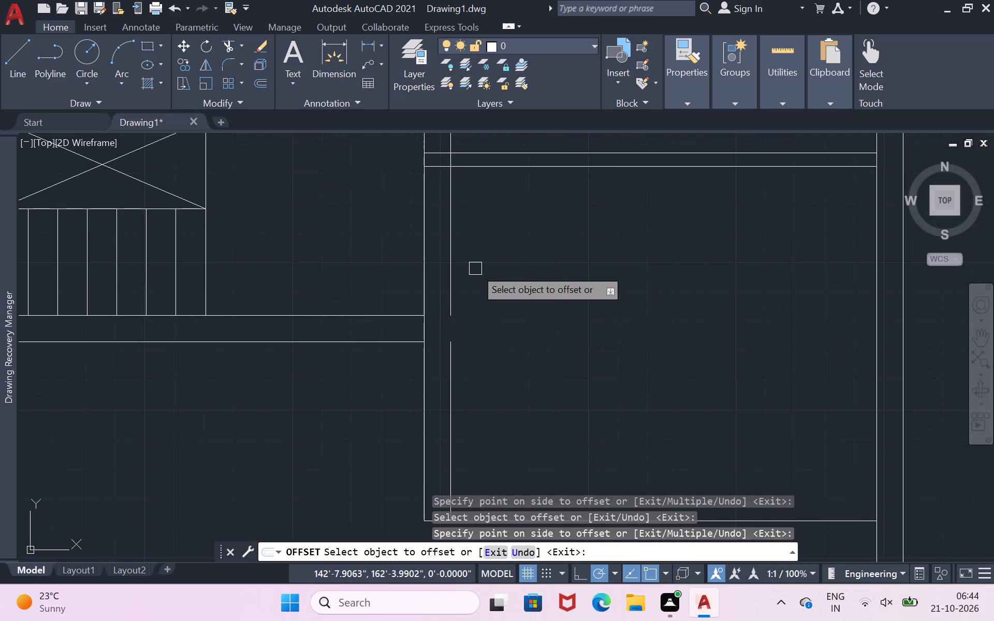
left_click(427, 329)
left_click(450, 321)
Draw a short horizontal line from the staircase area's inner southeast corner east across the new wall thickness to the offset line.
scroll(450, 321, "down", 1)
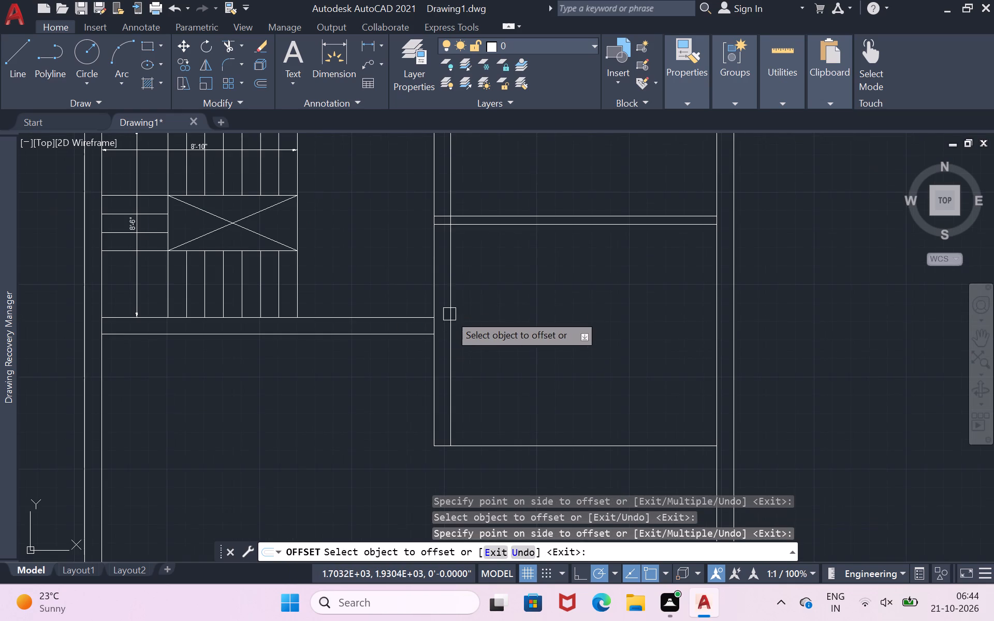
scroll(442, 260, "down", 1)
left_click(18, 64)
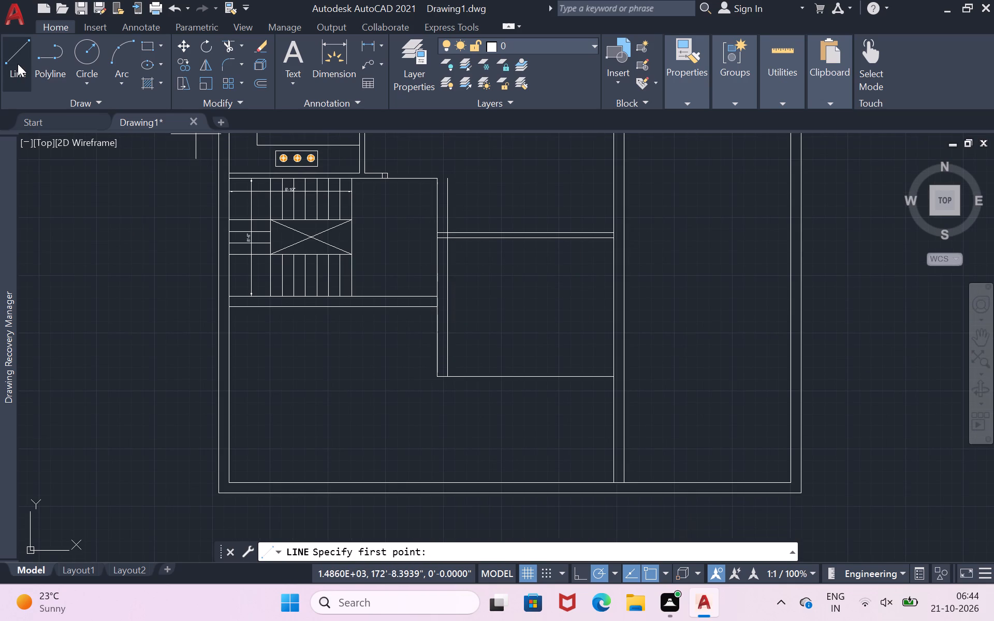
scroll(309, 176, "down", 1)
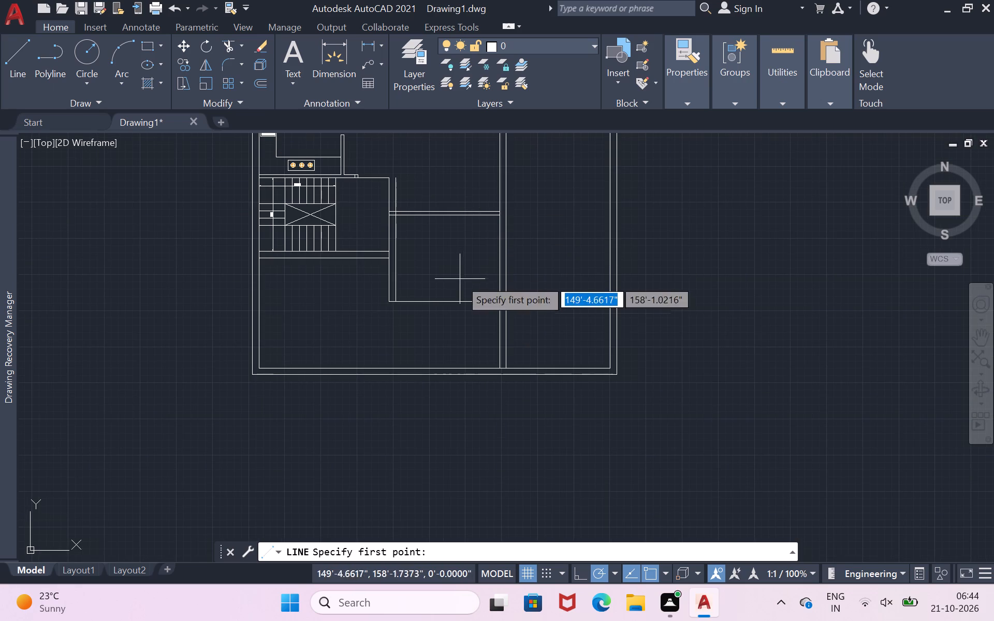
scroll(550, 312, "up", 4)
scroll(296, 252, "down", 1)
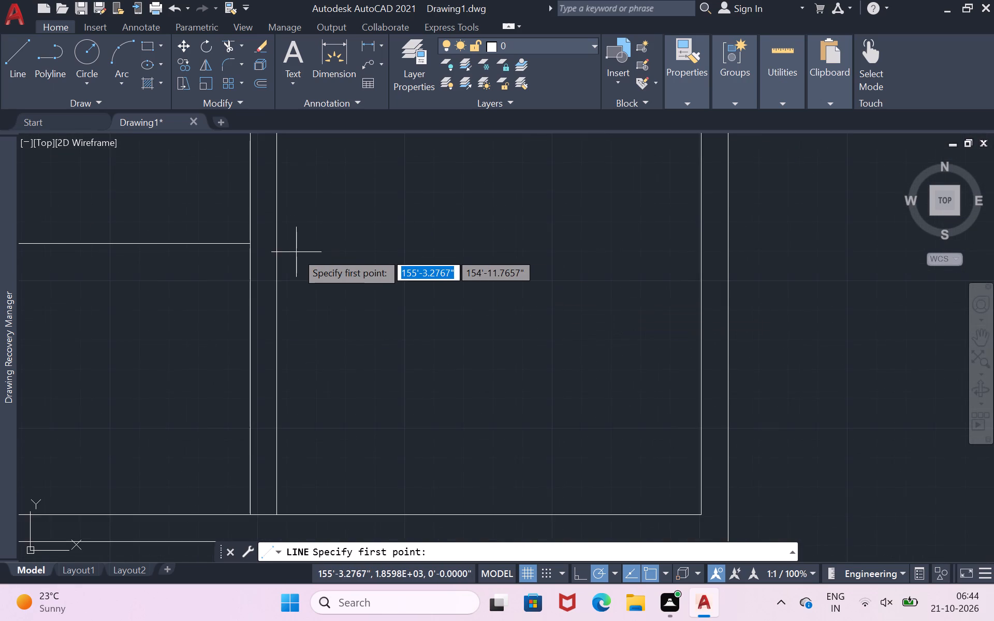
scroll(296, 252, "down", 2)
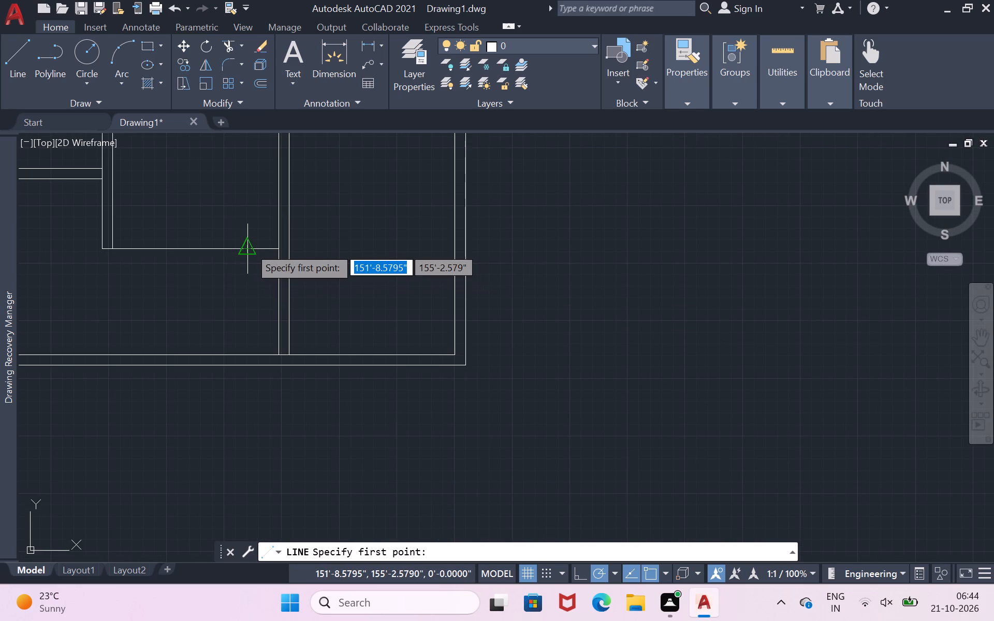
scroll(300, 175, "down", 1)
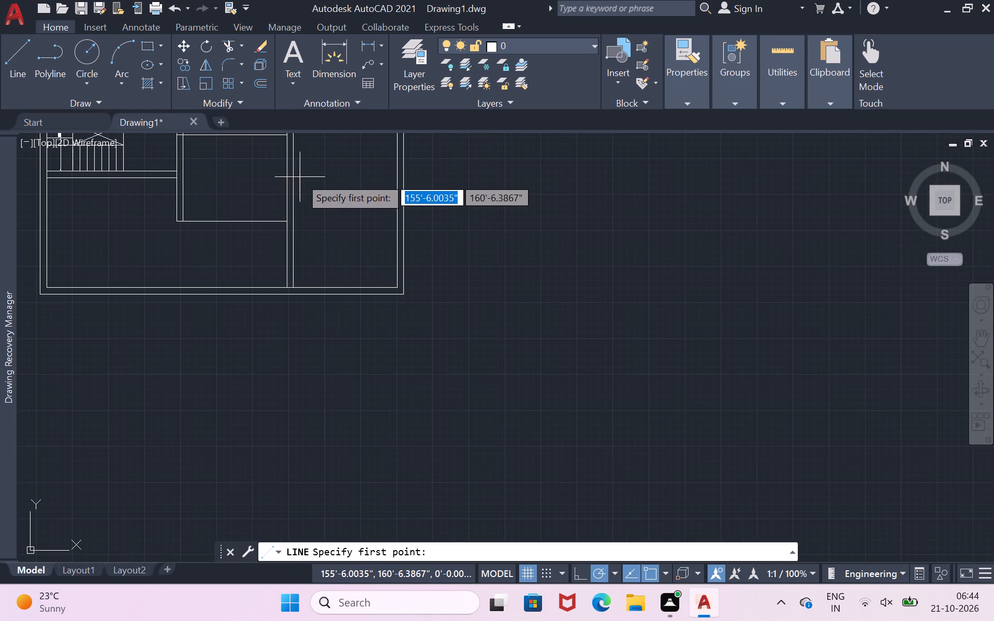
scroll(168, 170, "up", 4)
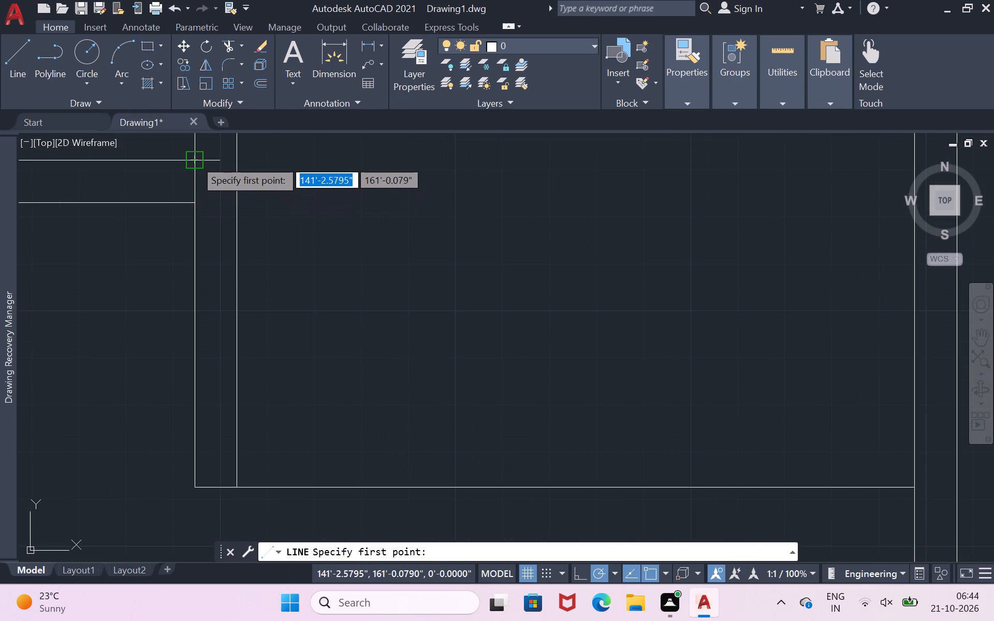
left_click(195, 159)
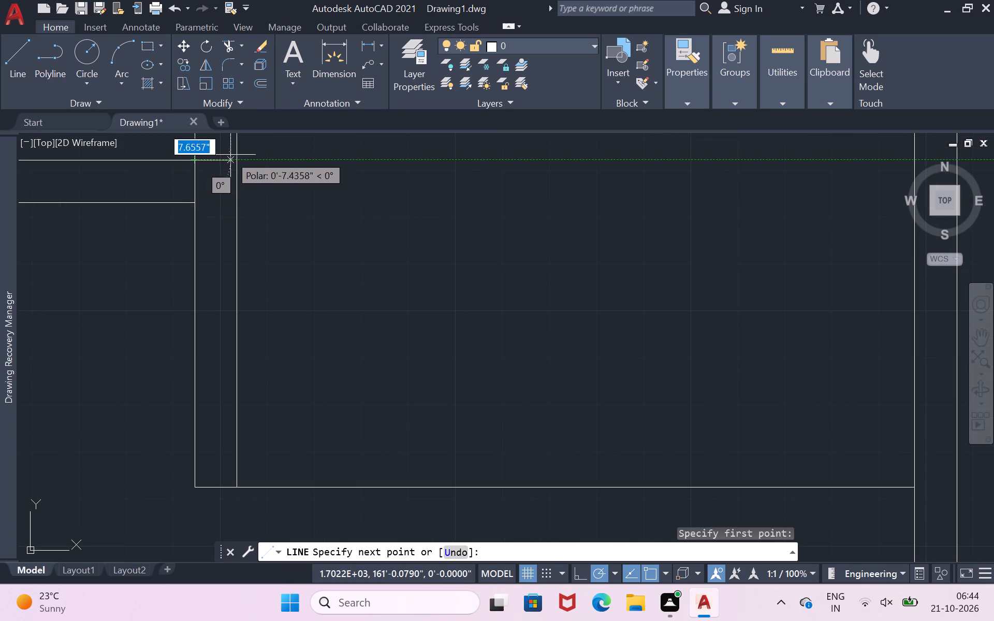
left_click(235, 154)
key("Return")
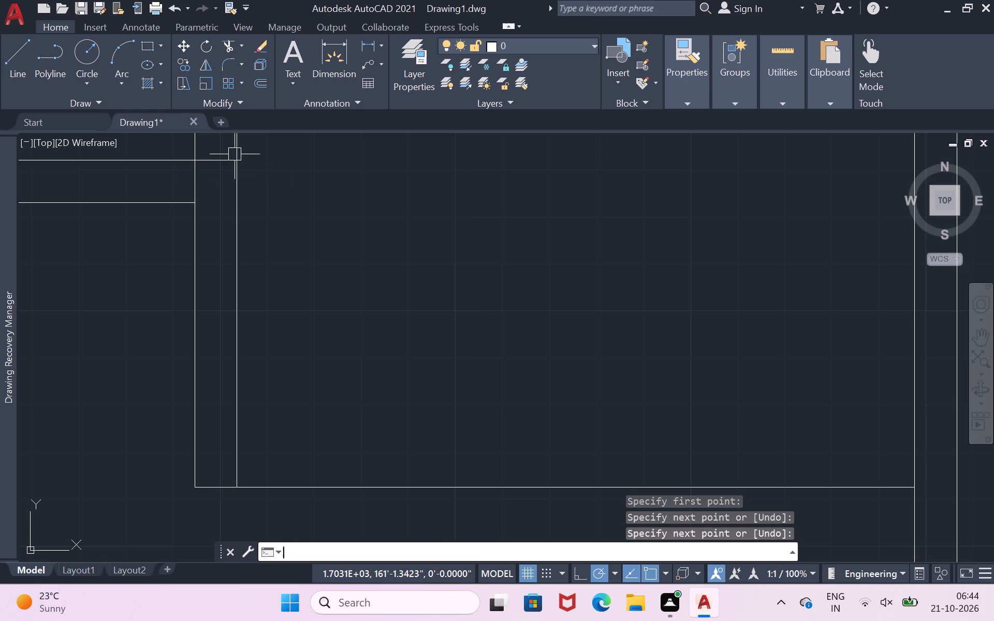
Offset the staircase area's east line 4.5" to the east.
scroll(257, 327, "down", 2)
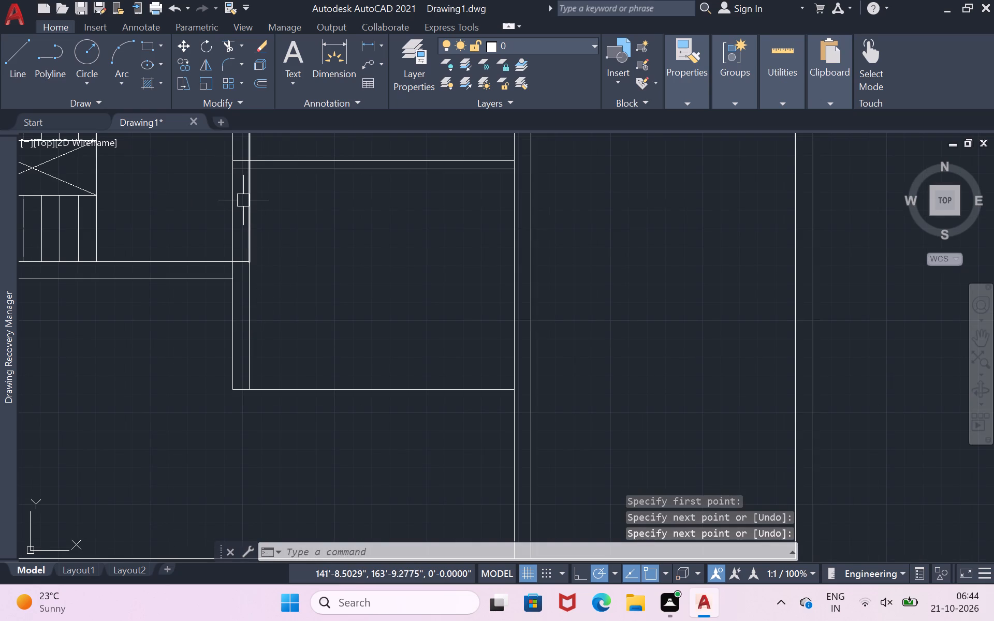
scroll(243, 200, "down", 3)
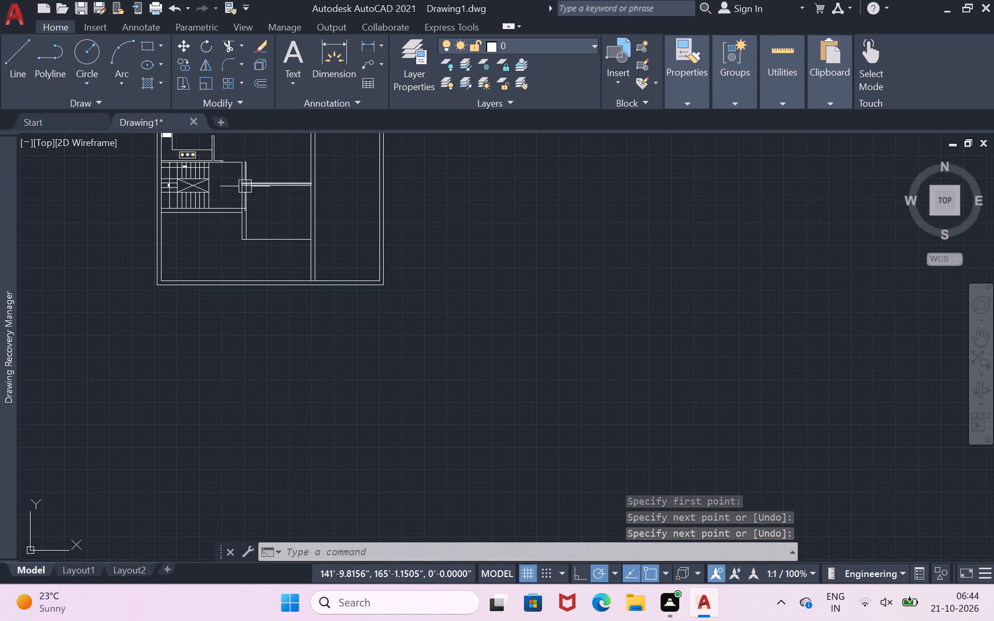
scroll(233, 195, "up", 2)
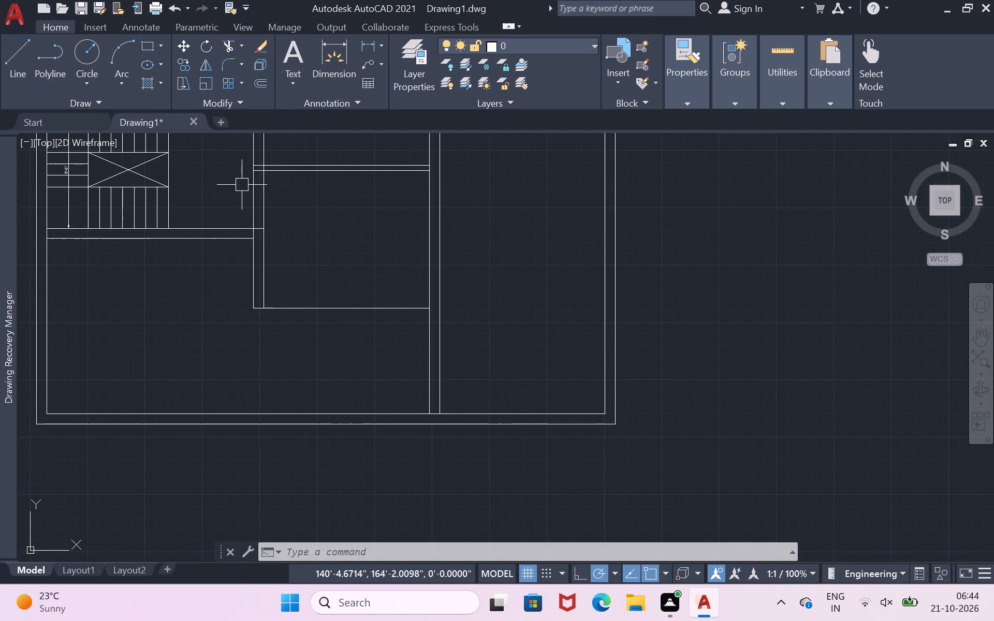
scroll(245, 178, "down", 2)
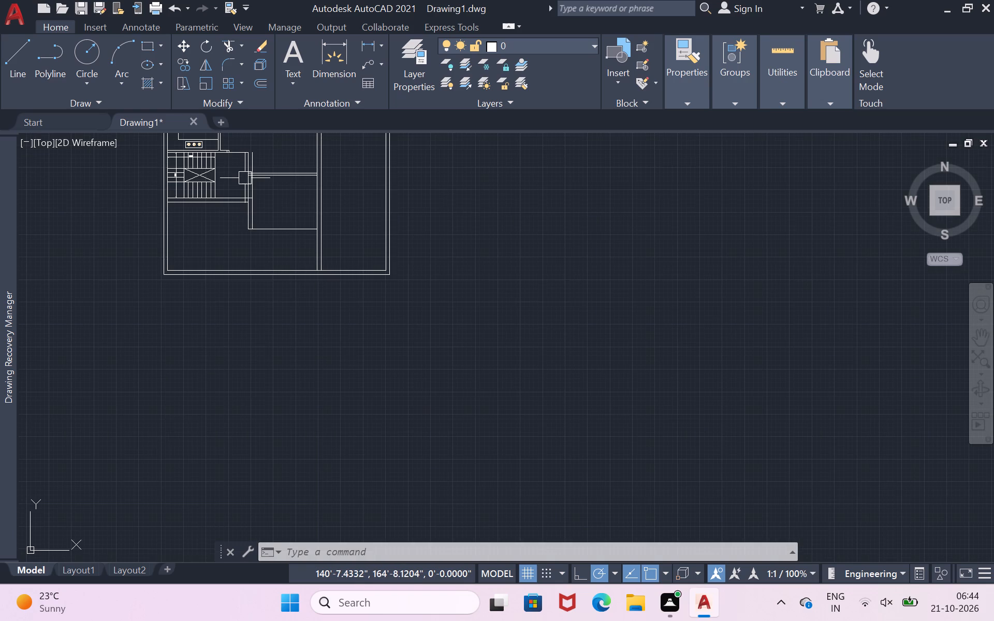
scroll(246, 173, "up", 3)
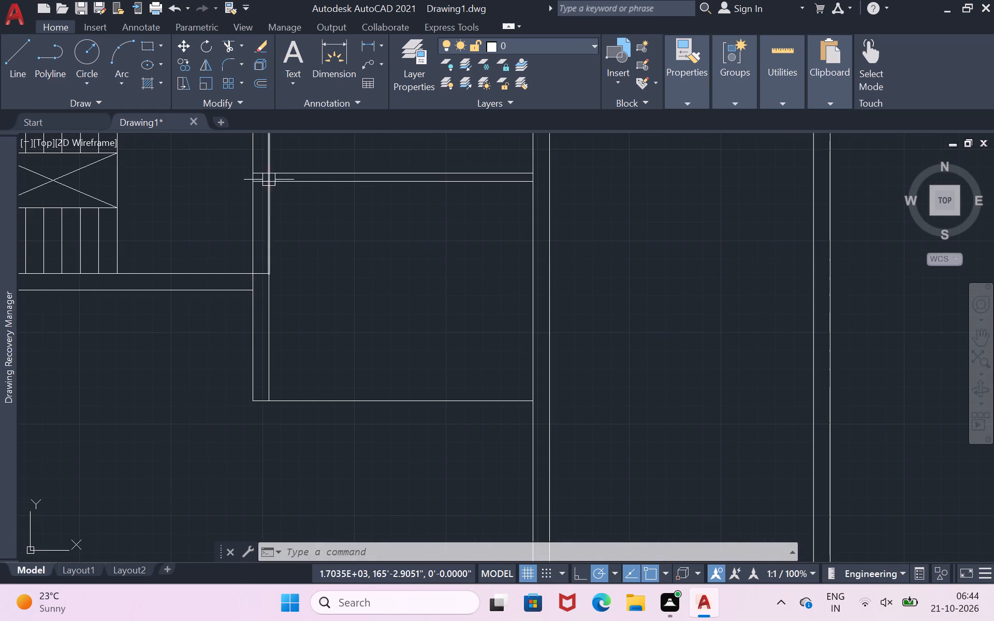
left_click(255, 239)
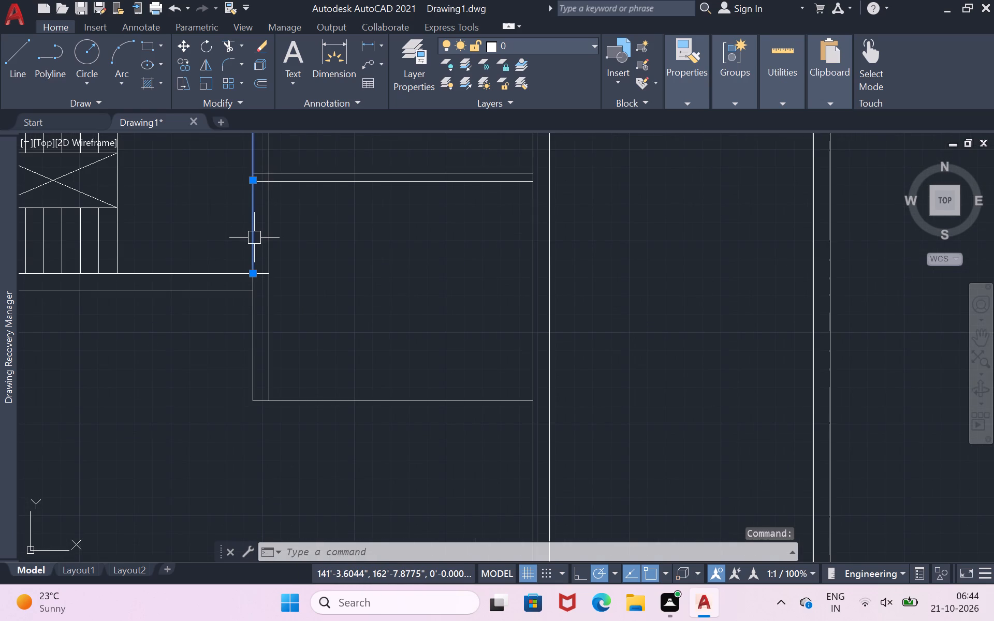
key("o")
key("Return")
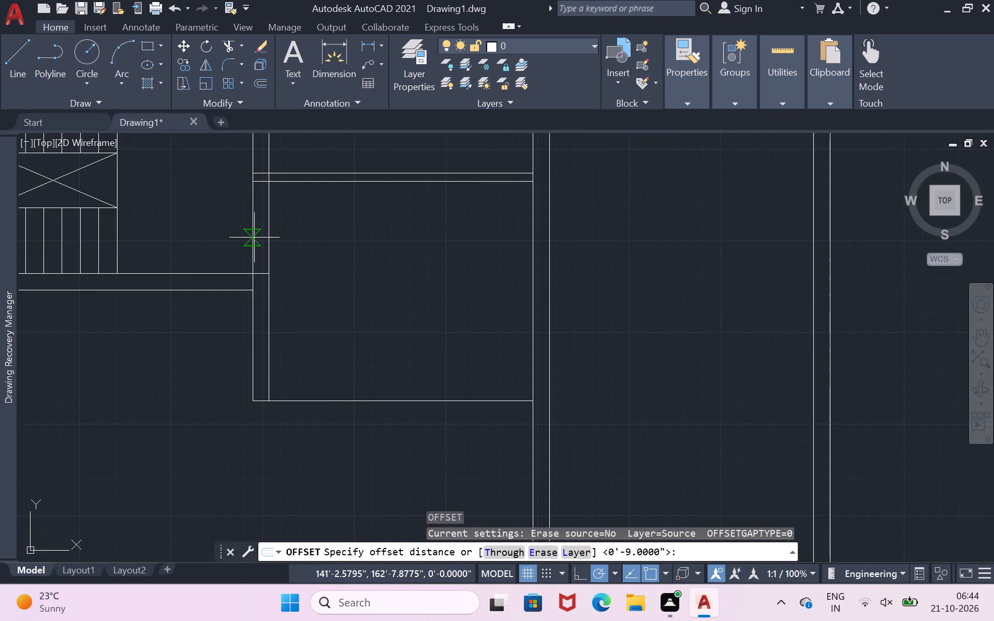
left_click(254, 238)
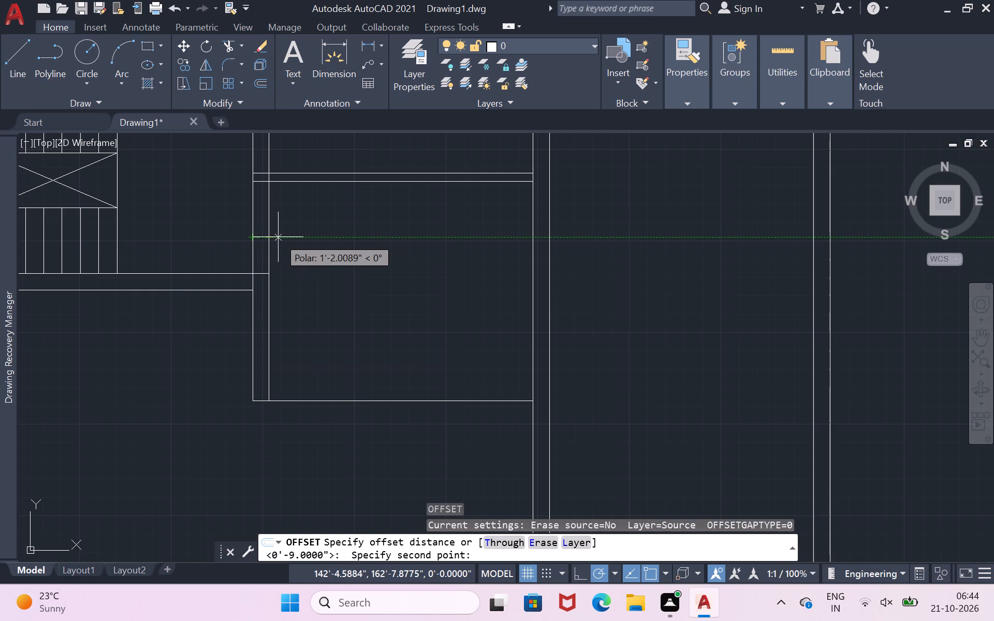
key("4")
type(".5")
key("shift+quotedbl")
key("Return")
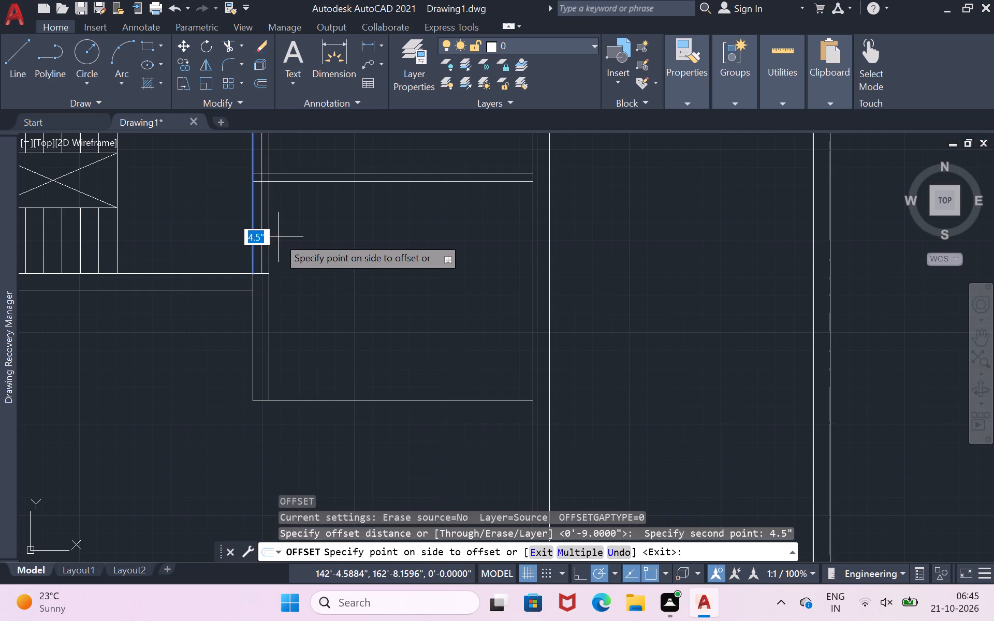
left_click(278, 237)
Dimension the horizontal distance from the stair flight's northeast corner to the staircase area's northeast corner, placing the dimension just below the north line.
scroll(291, 223, "down", 2)
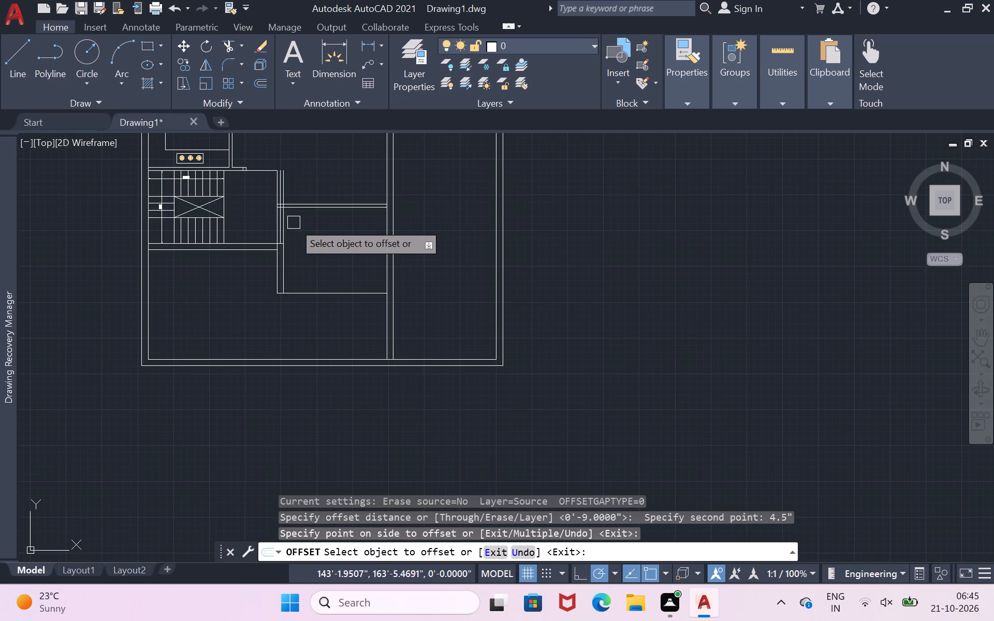
scroll(259, 172, "up", 2)
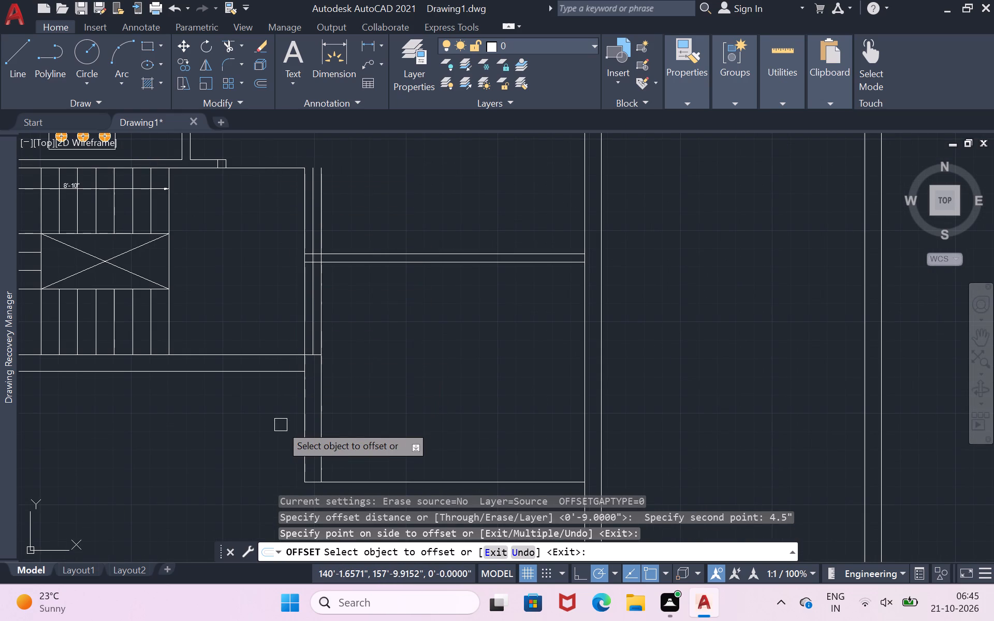
scroll(281, 425, "up", 1)
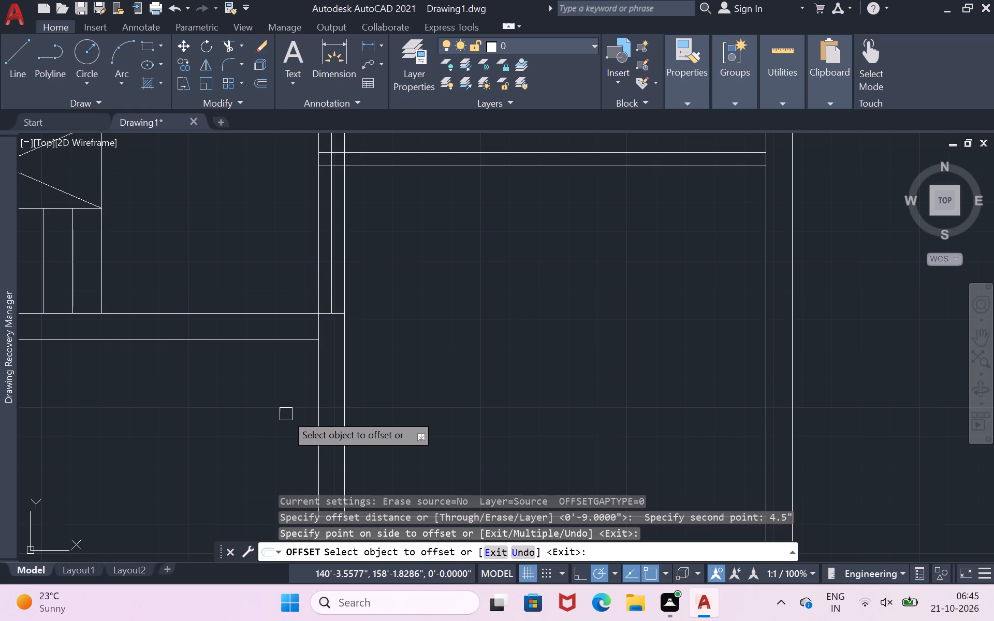
scroll(286, 414, "down", 2)
scroll(297, 355, "up", 1)
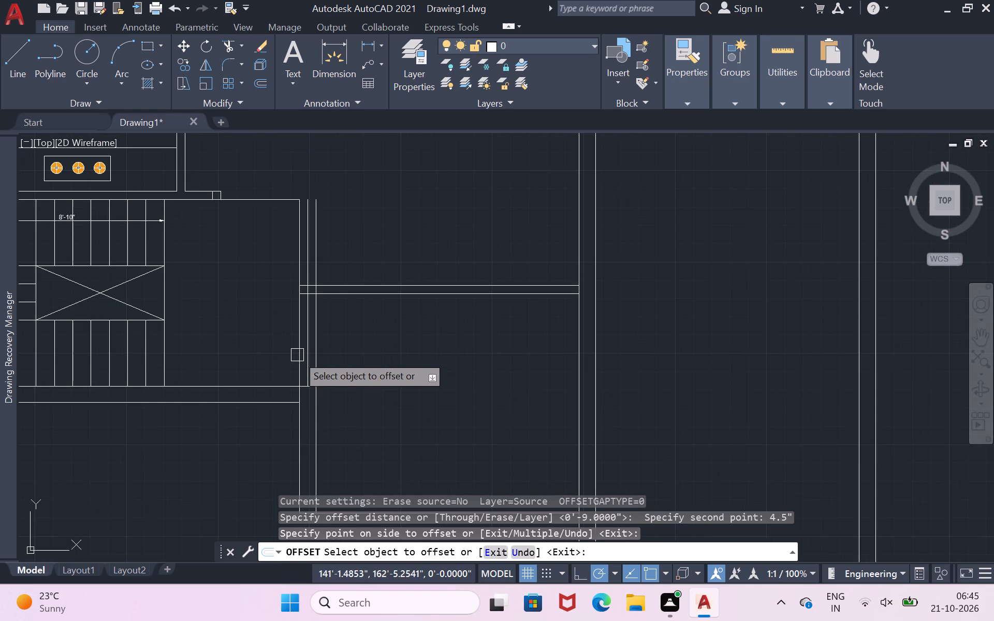
left_click(230, 47)
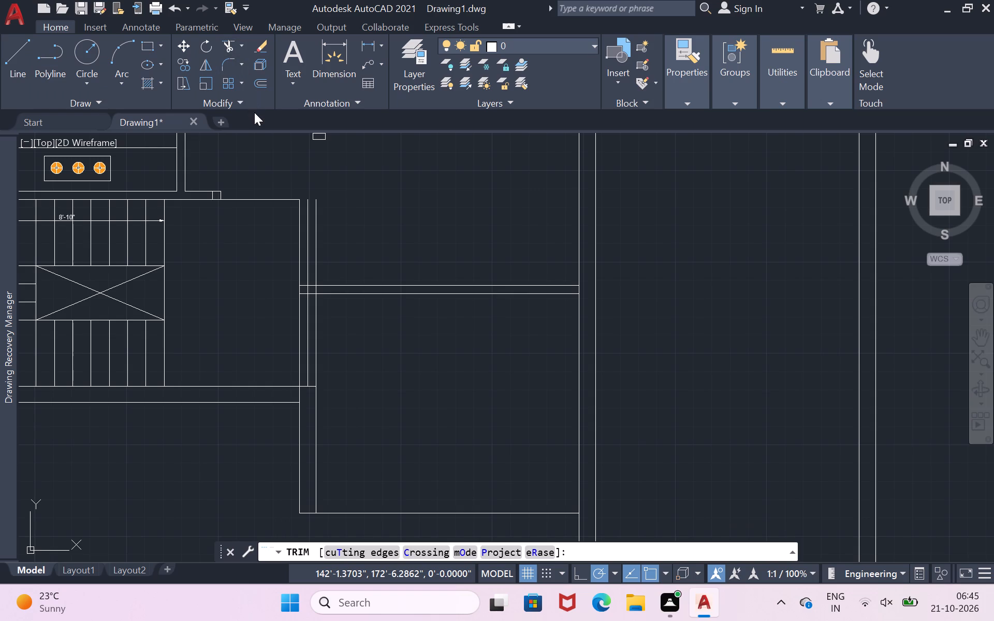
left_click(326, 66)
left_click(164, 201)
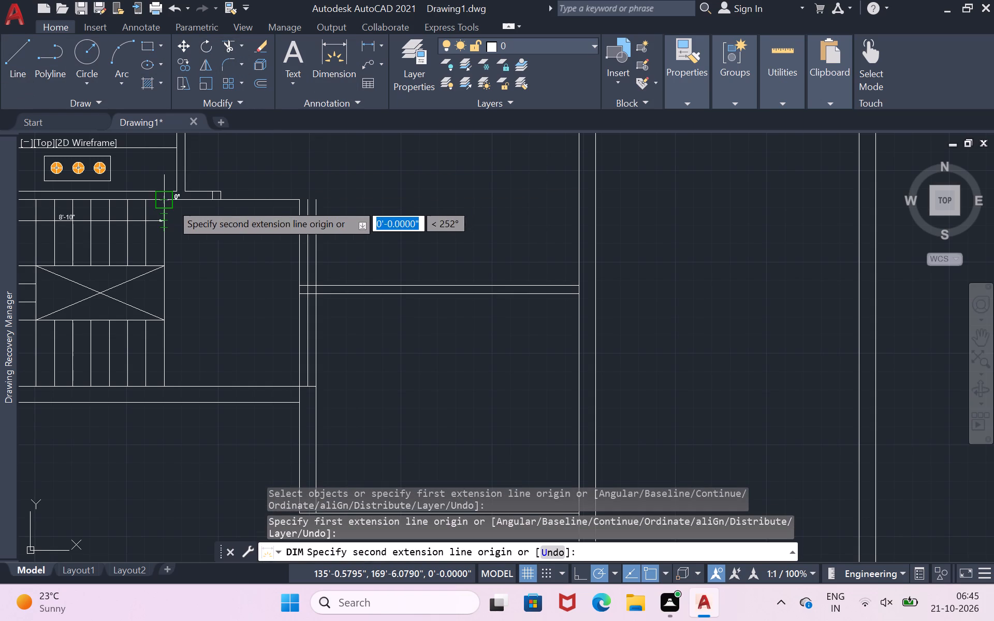
scroll(298, 198, "up", 2)
left_click(298, 198)
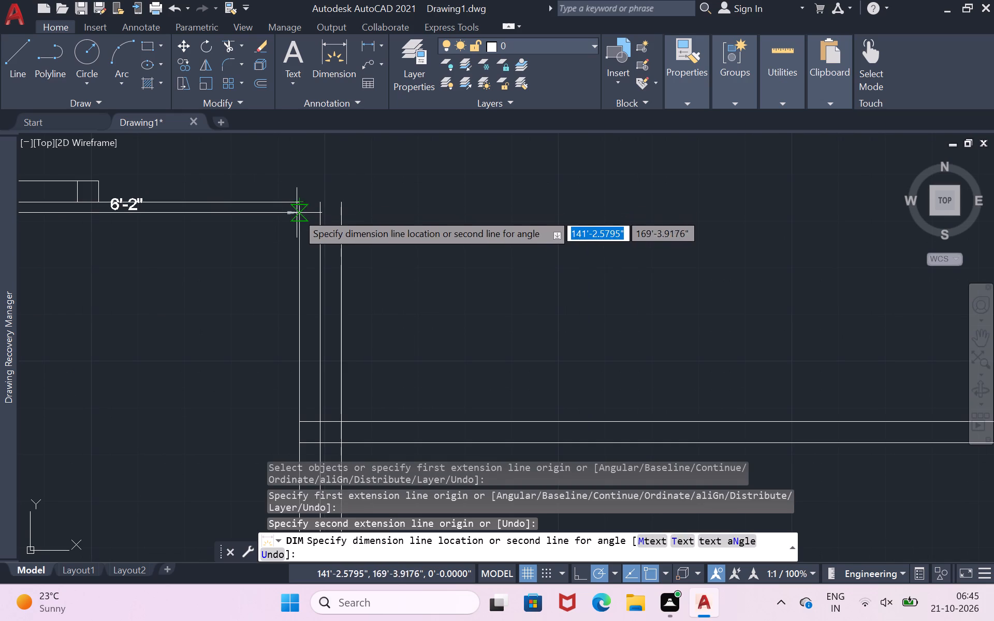
left_click(290, 259)
scroll(312, 204, "down", 2)
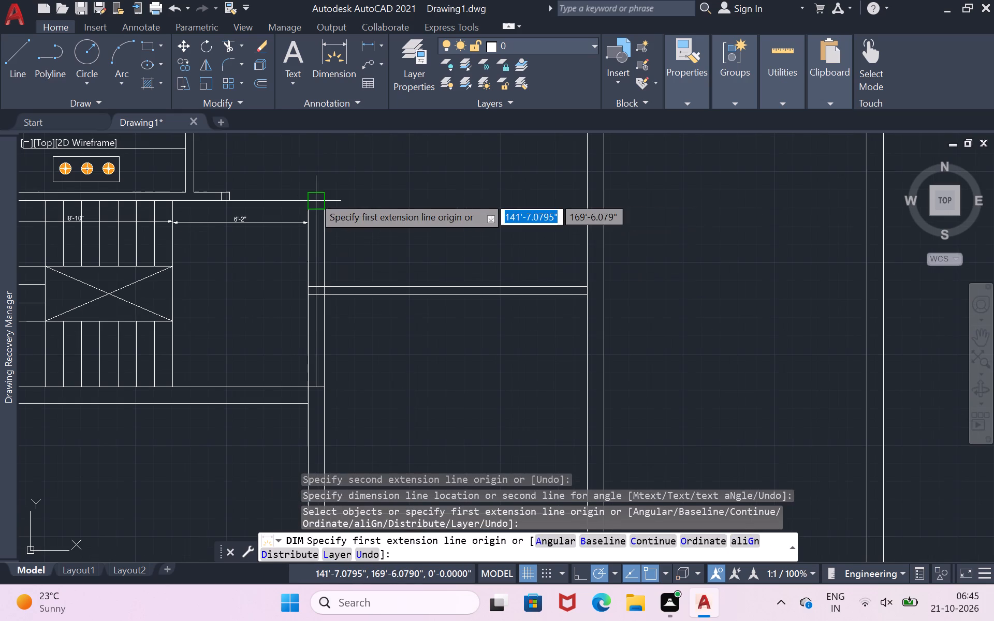
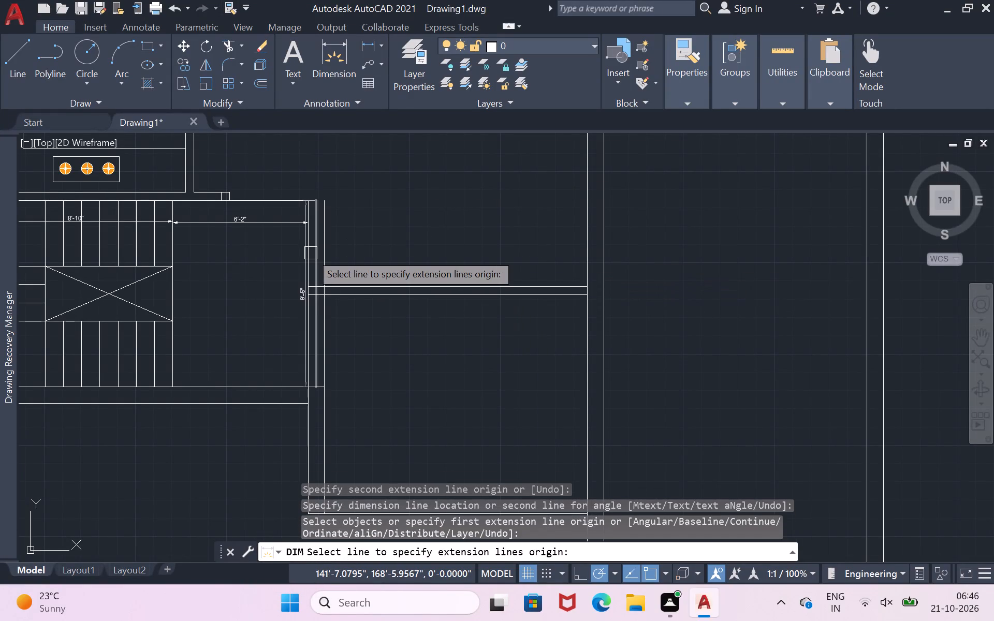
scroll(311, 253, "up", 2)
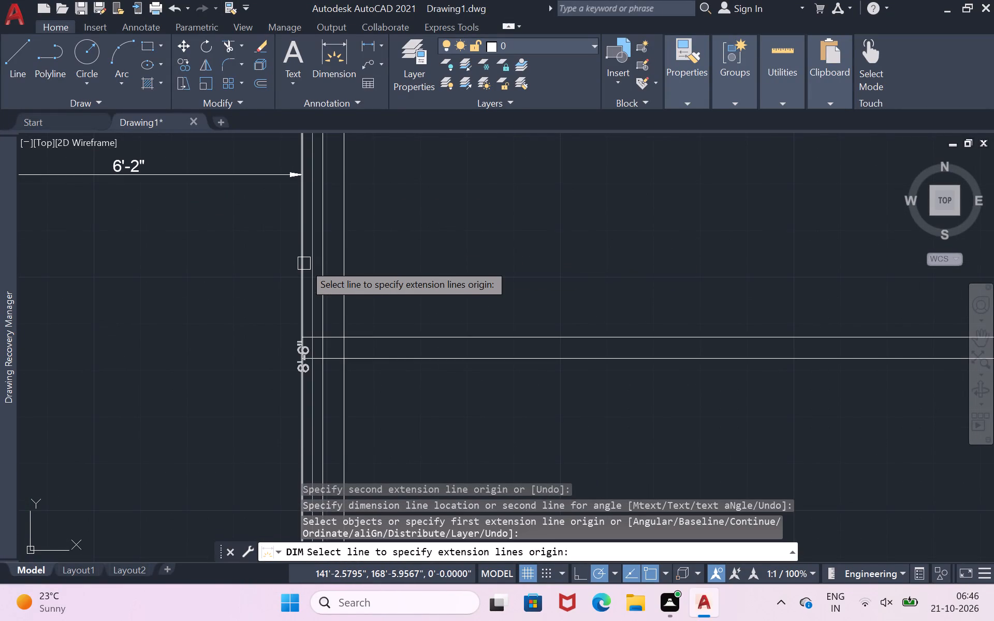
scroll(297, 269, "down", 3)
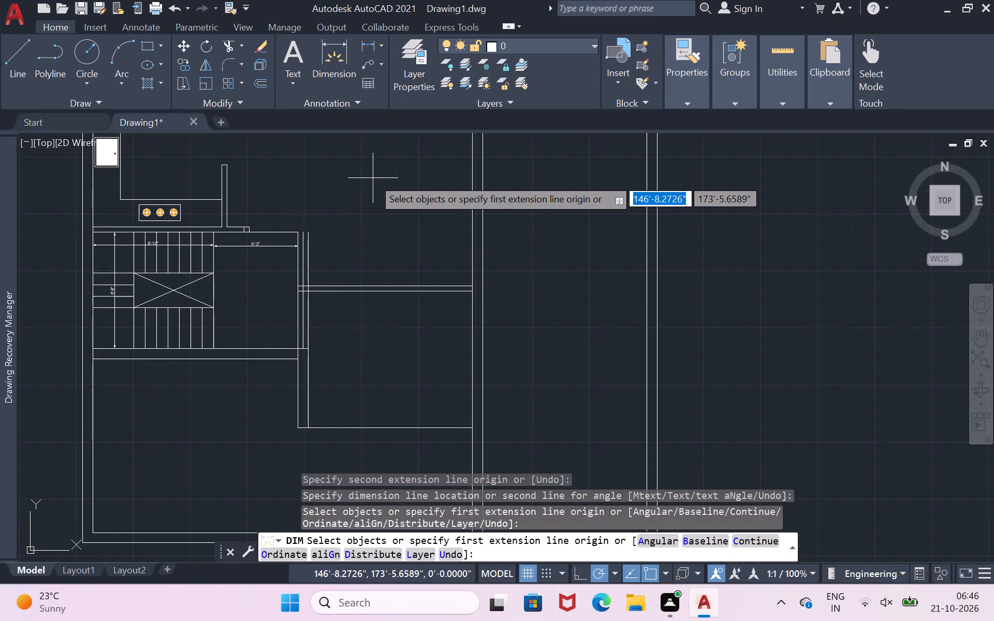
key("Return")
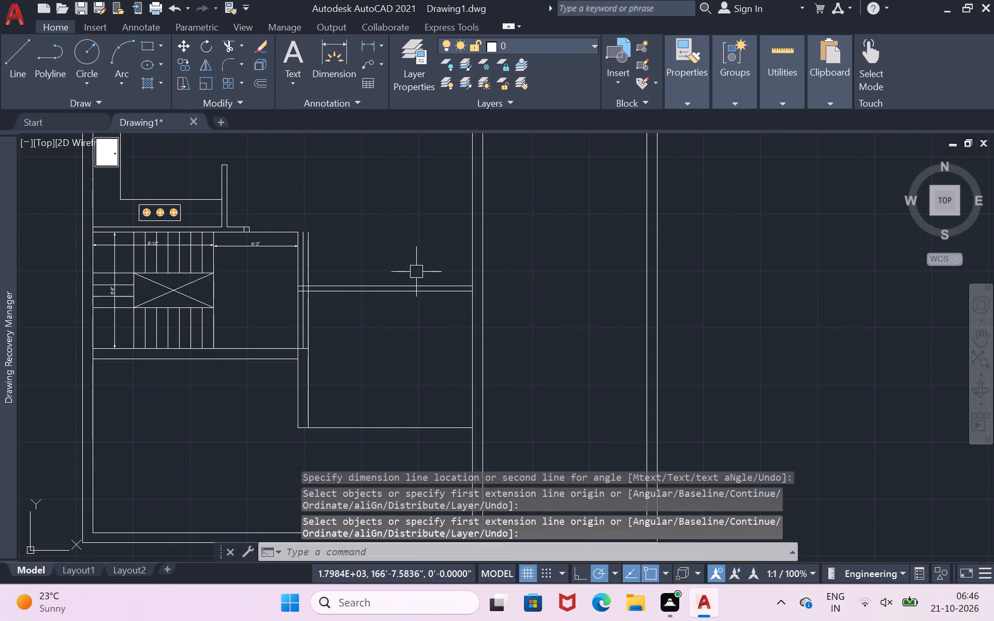
Trim the outermost vertical line of the wall beside the stair landing, both below and above the horizontal partition.
scroll(277, 256, "up", 1)
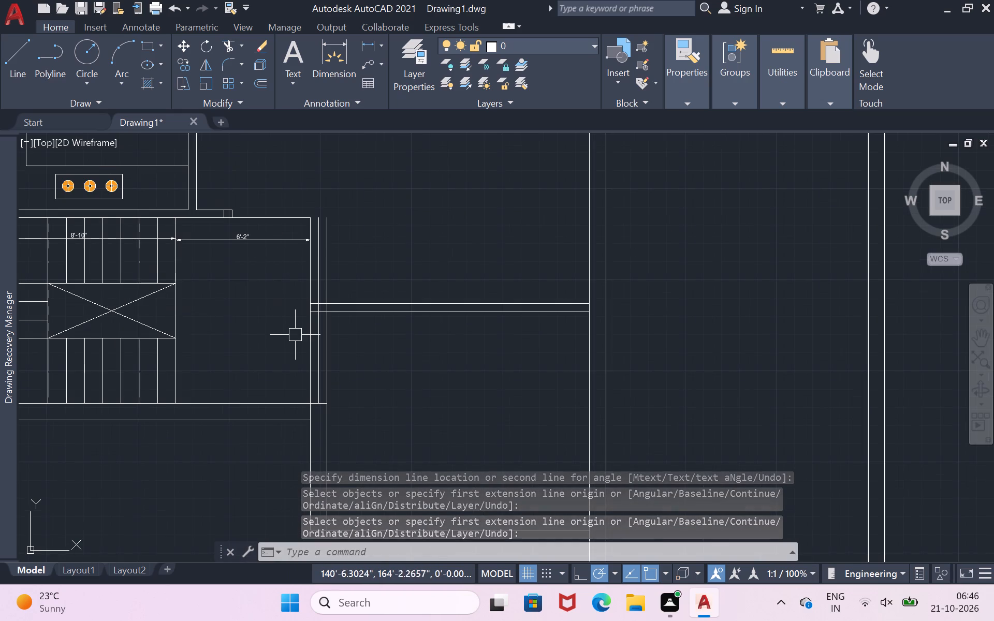
scroll(295, 336, "up", 1)
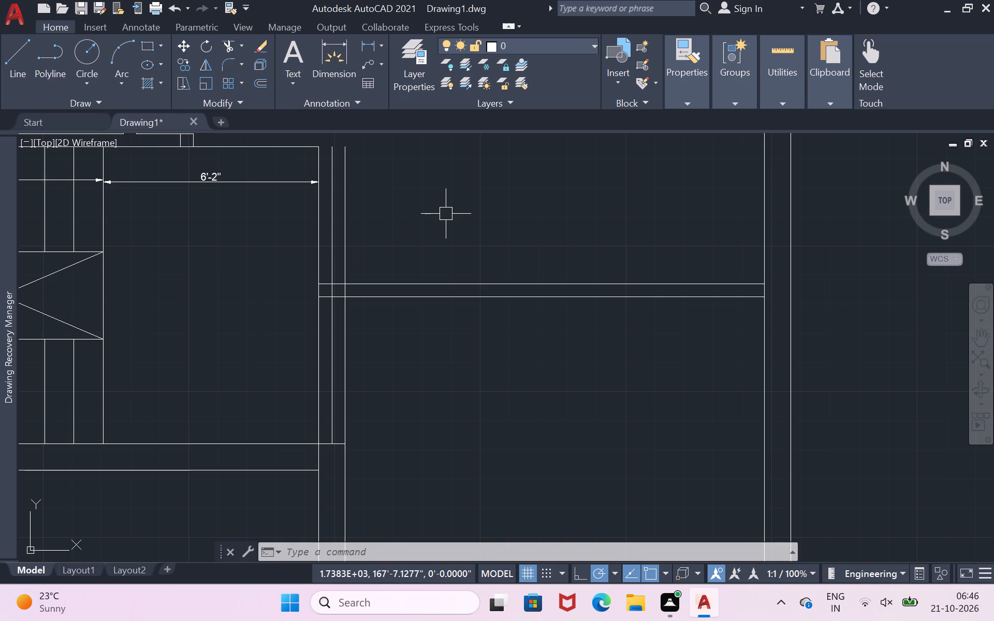
type("tr")
key("space")
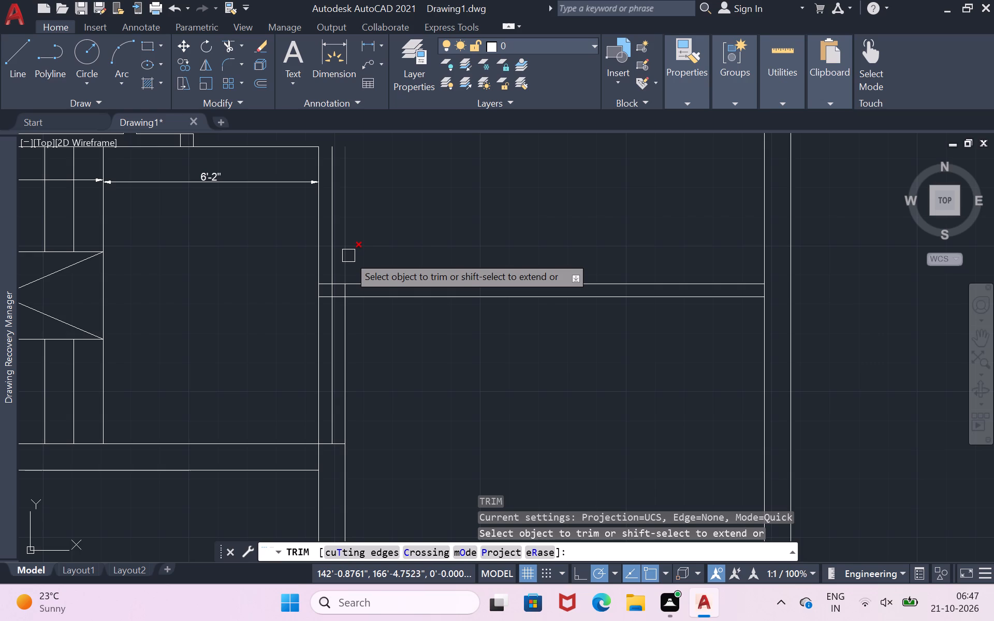
scroll(349, 255, "down", 1)
scroll(388, 231, "down", 3)
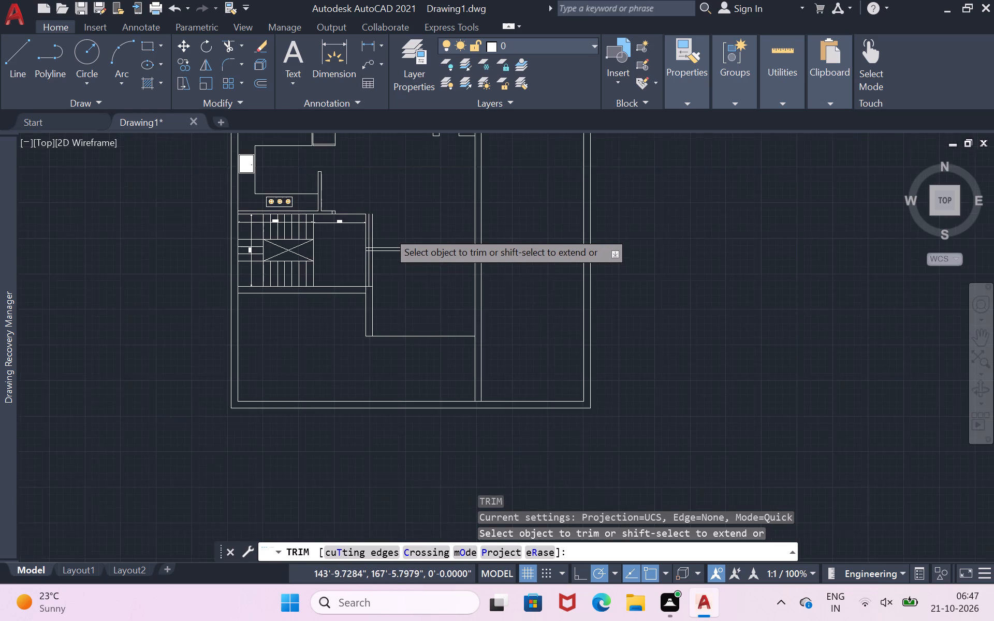
scroll(388, 198, "up", 1)
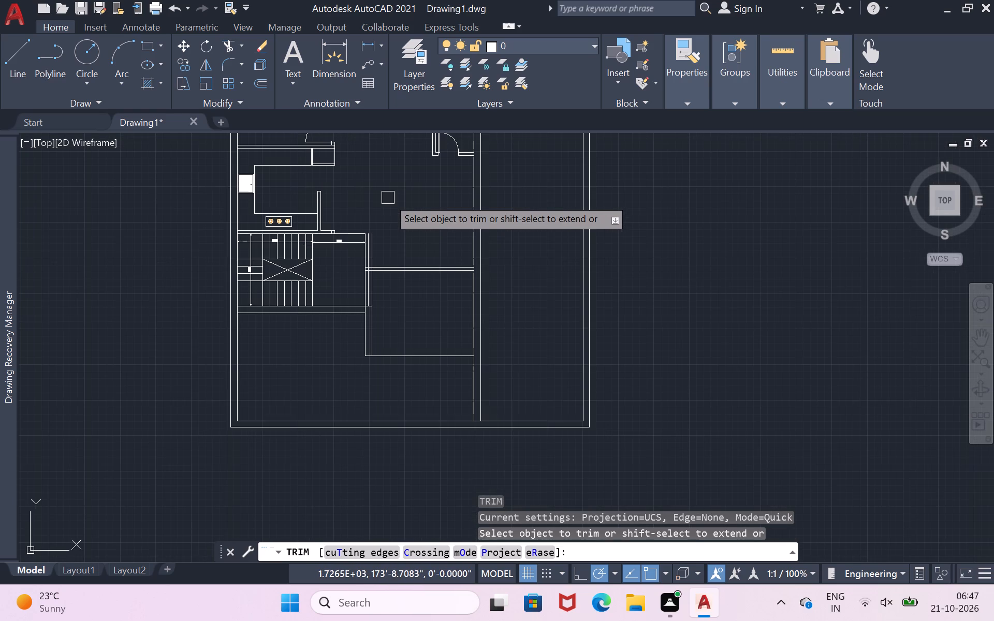
scroll(392, 303, "up", 2)
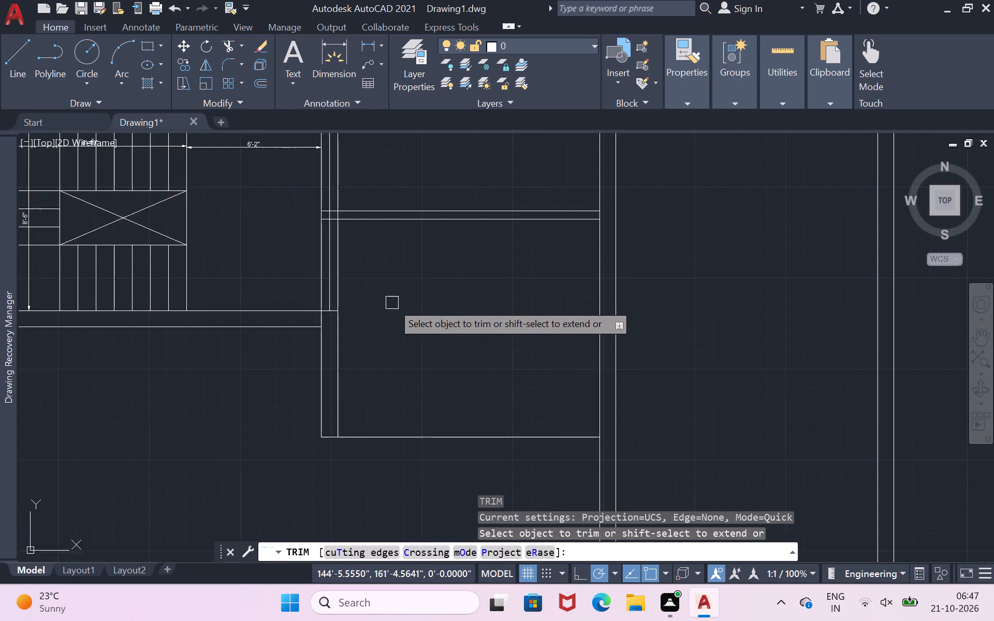
scroll(392, 303, "up", 2)
scroll(354, 278, "down", 2)
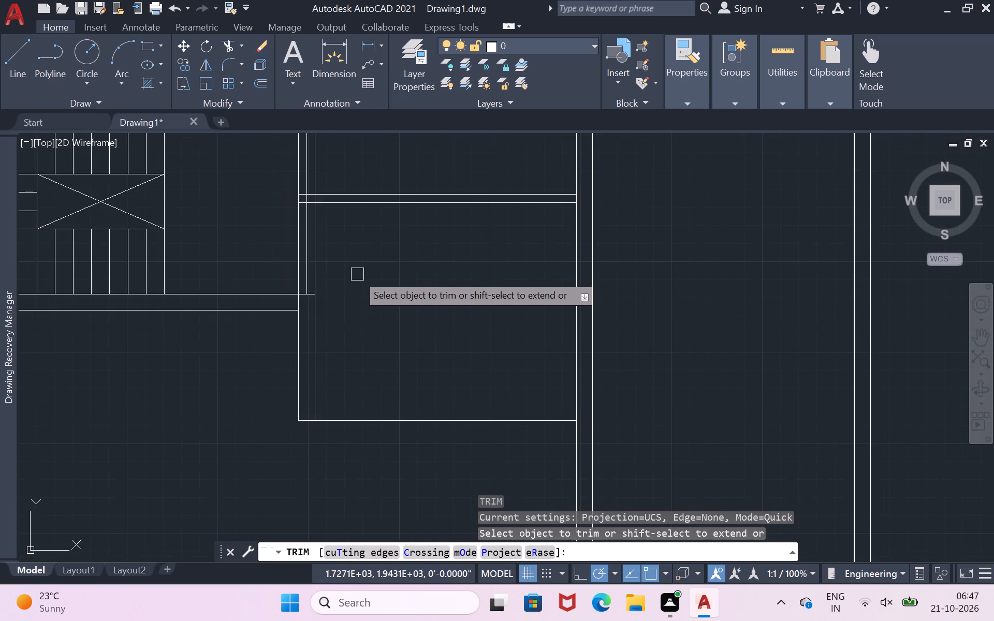
left_click(316, 260)
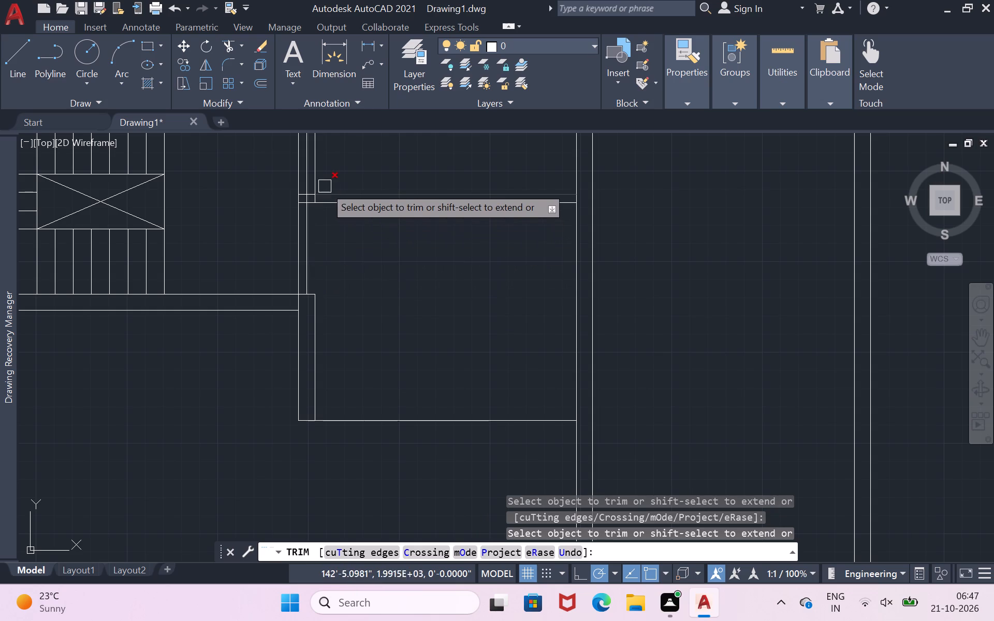
left_click(319, 170)
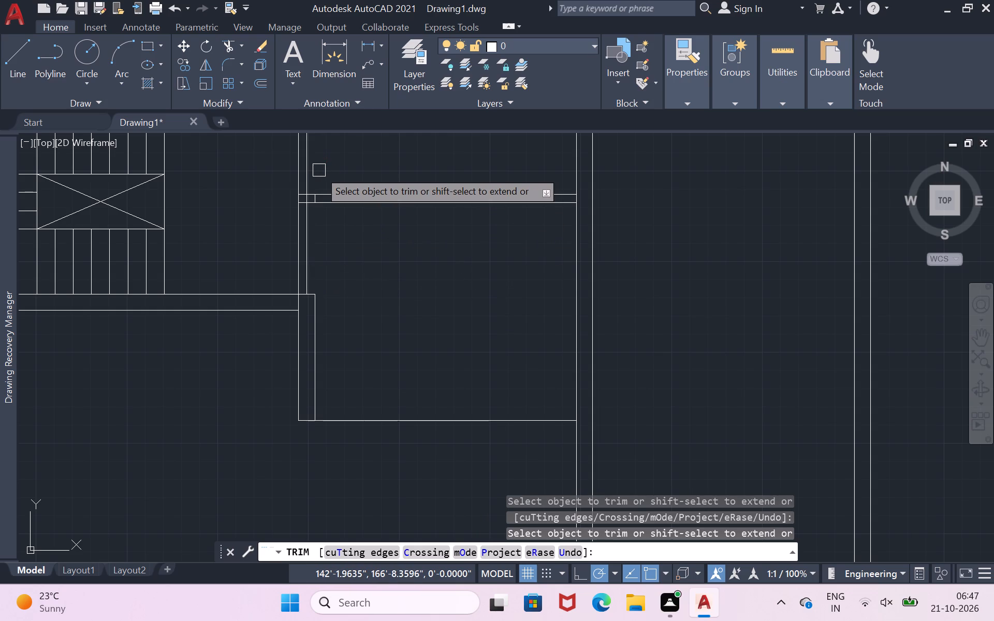
Trim the three overlapping line segments where the horizontal partition meets the vertical wall beside the stair landing.
scroll(329, 229, "down", 2)
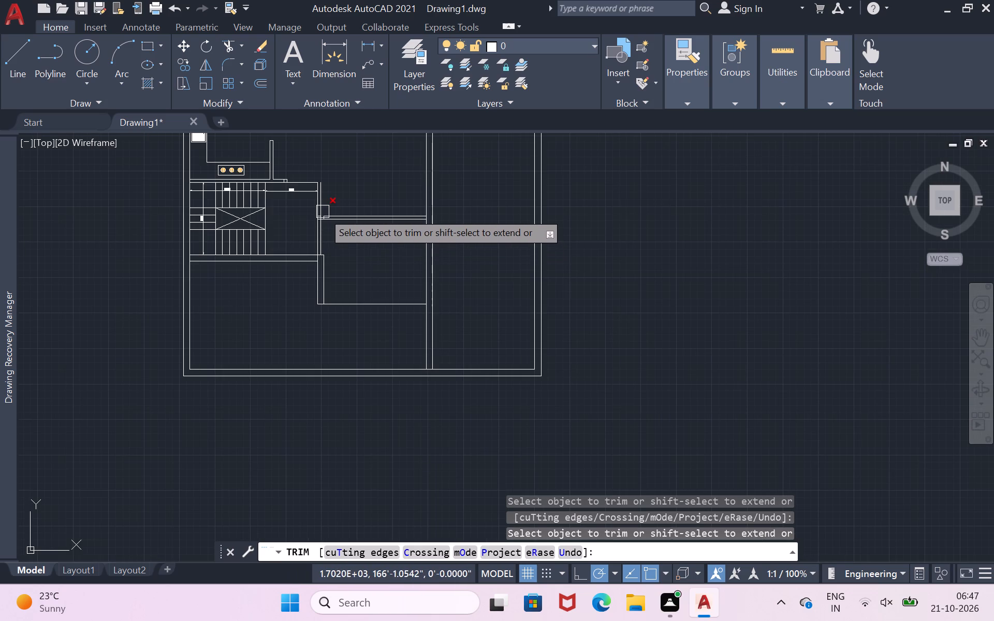
scroll(347, 225, "up", 3)
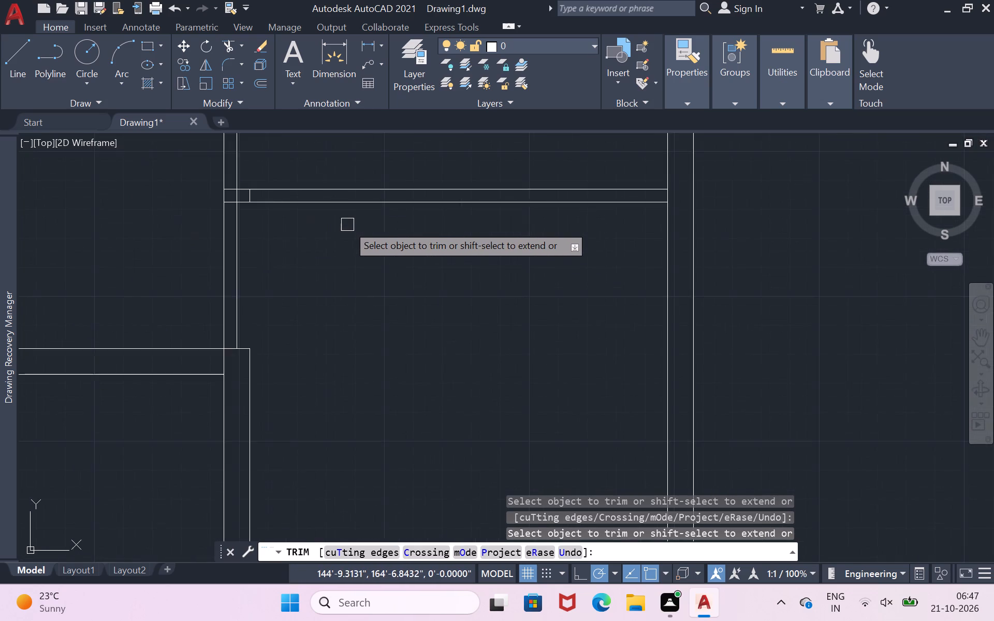
scroll(347, 225, "up", 1)
scroll(347, 225, "down", 1)
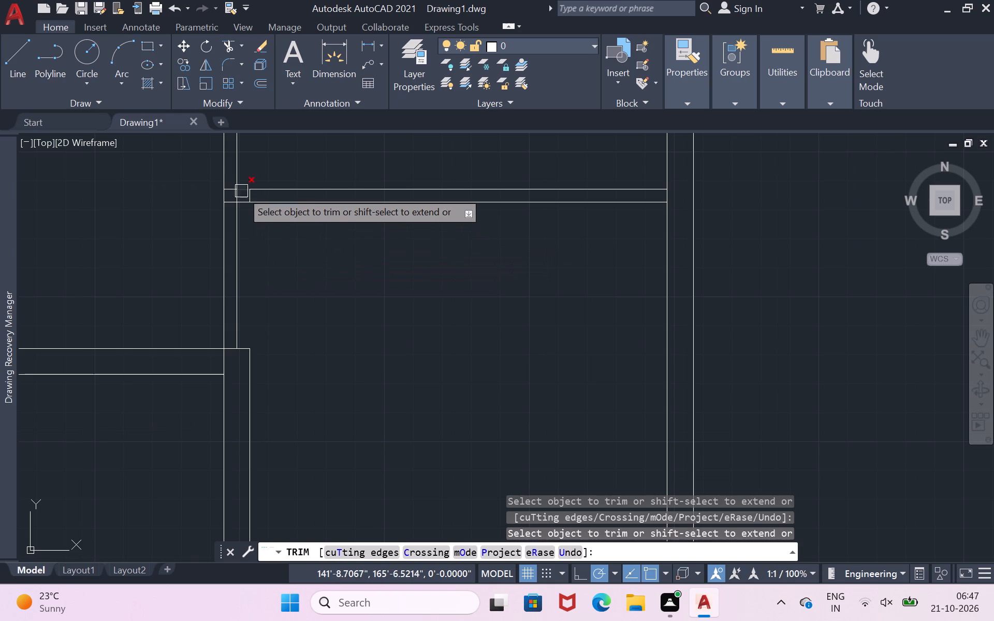
scroll(225, 196, "up", 3)
left_click(271, 185)
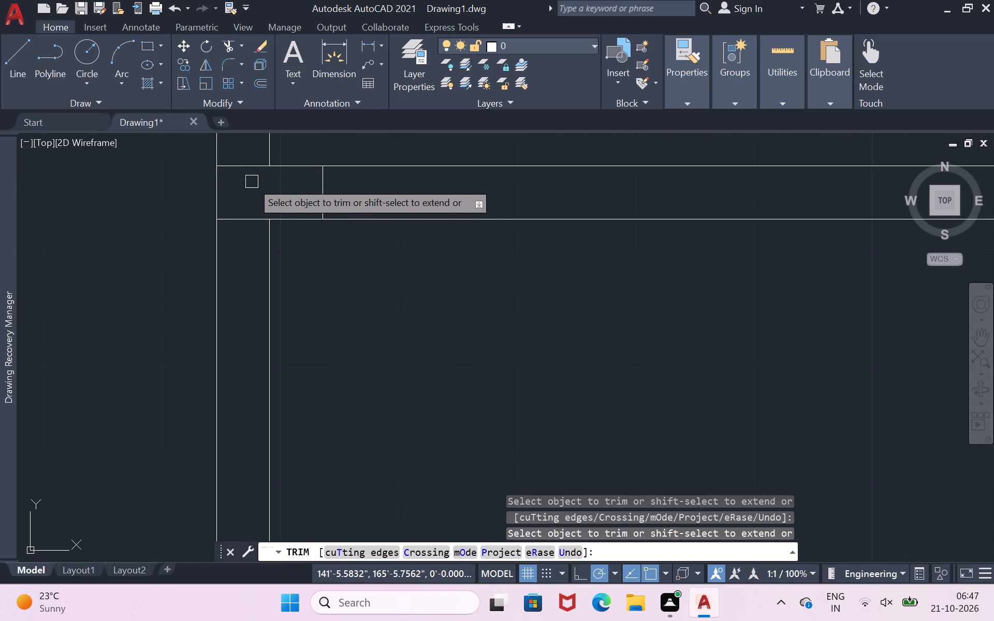
left_click(255, 164)
left_click(251, 216)
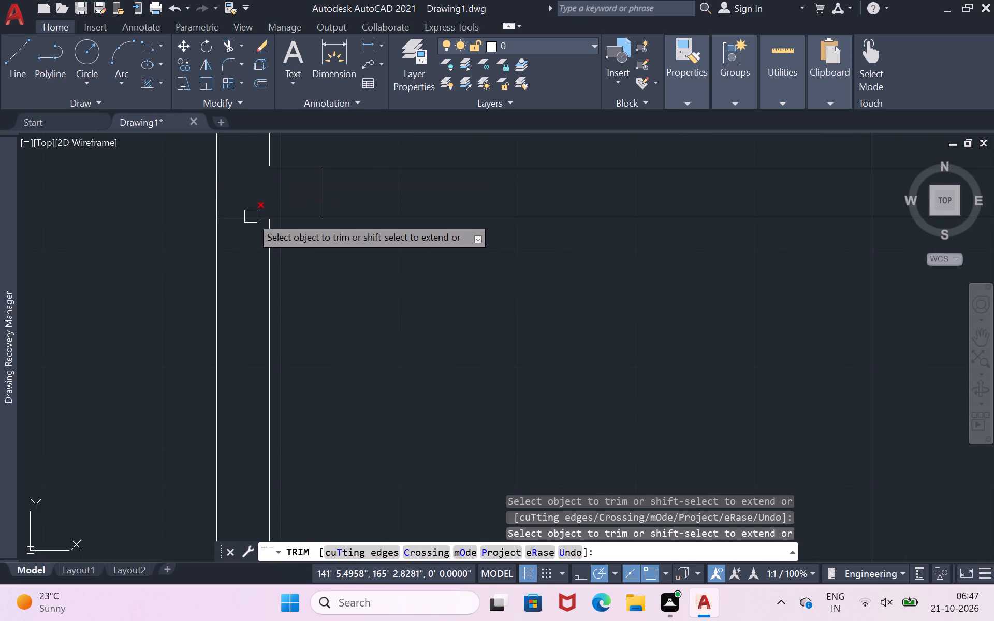
Trim the horizontal and vertical segments crossing inside the wall junction at the lower corner of the stair landing.
scroll(253, 214, "down", 3)
scroll(271, 272, "down", 3)
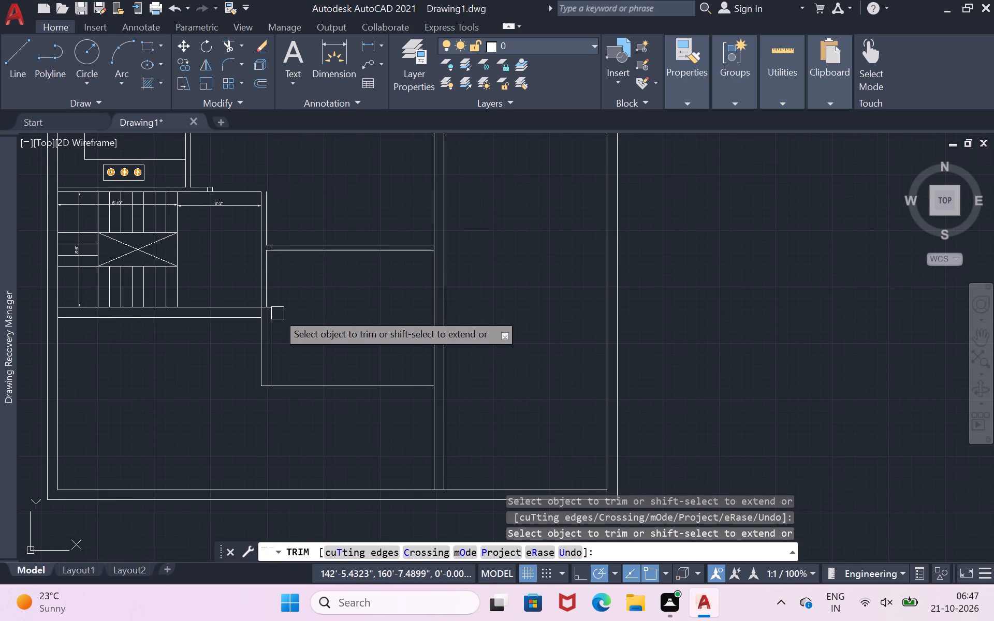
scroll(265, 304, "up", 3)
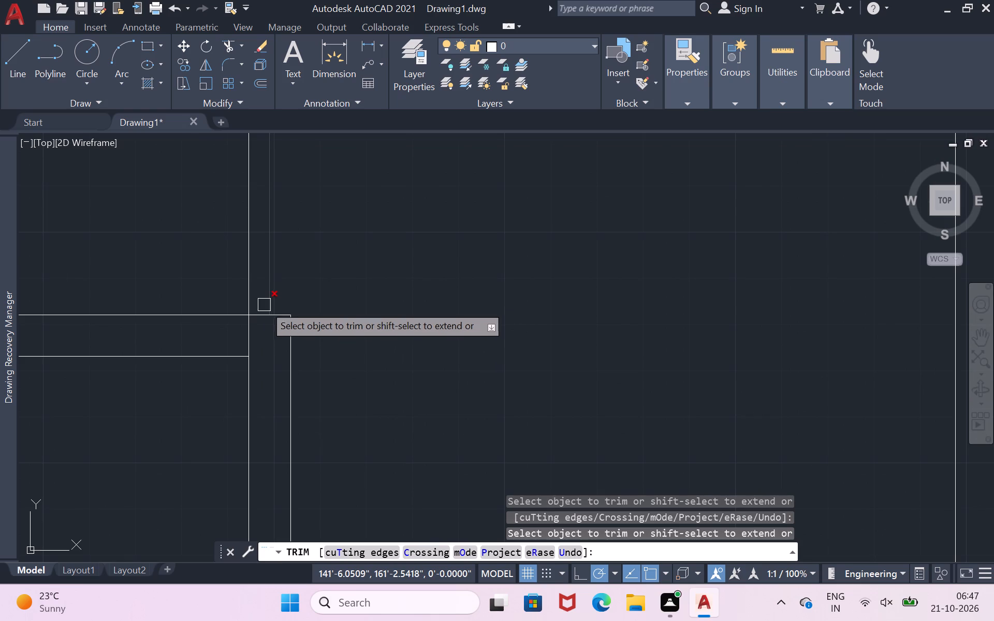
left_click(260, 316)
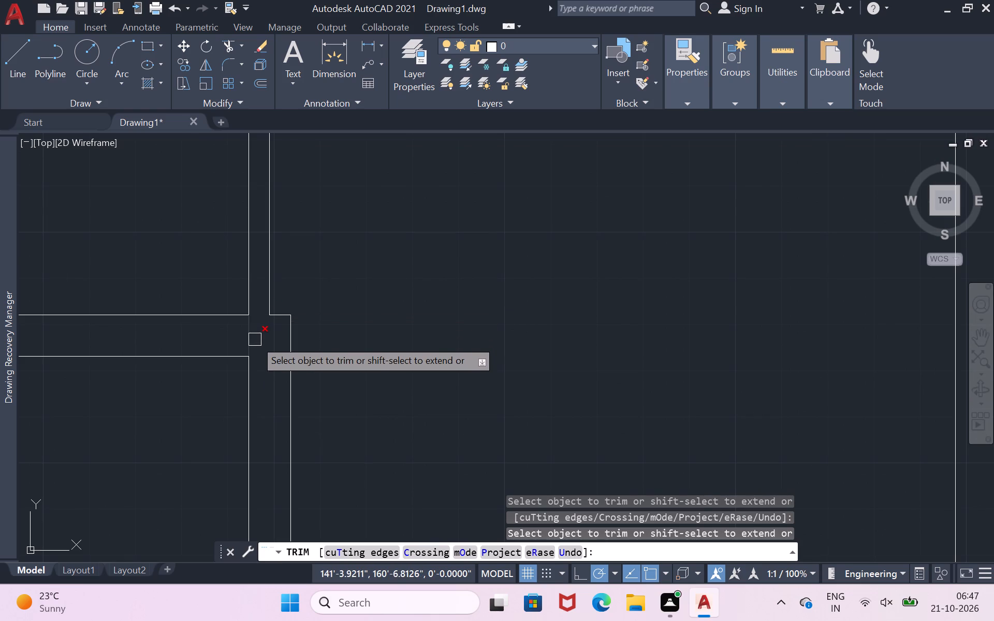
left_click(255, 339)
Draw a line about 4.5 inches long closing the open upper end of the wall beside the stair landing.
scroll(283, 308, "down", 4)
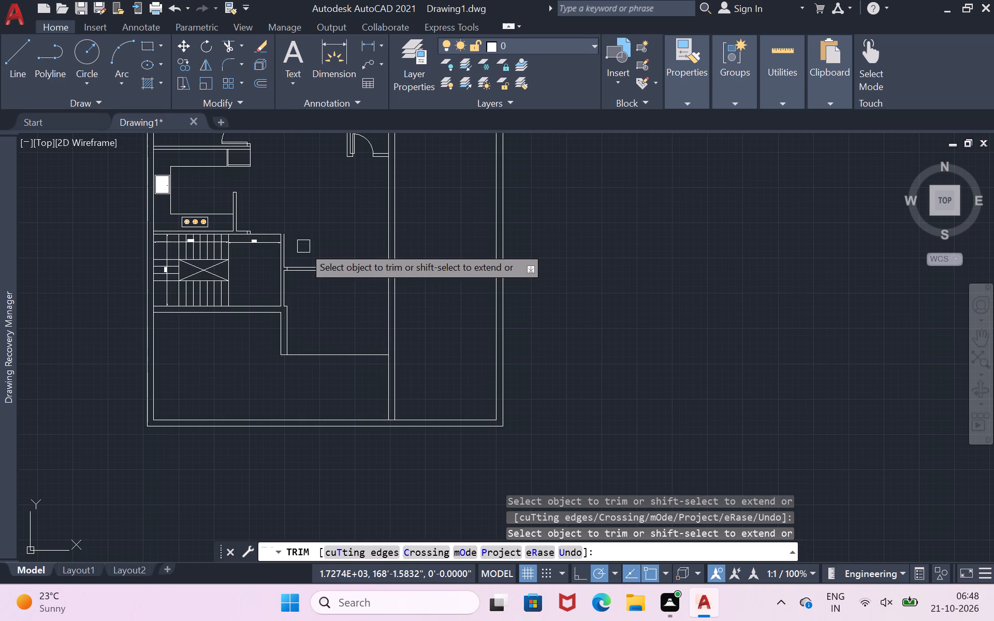
scroll(295, 307, "up", 2)
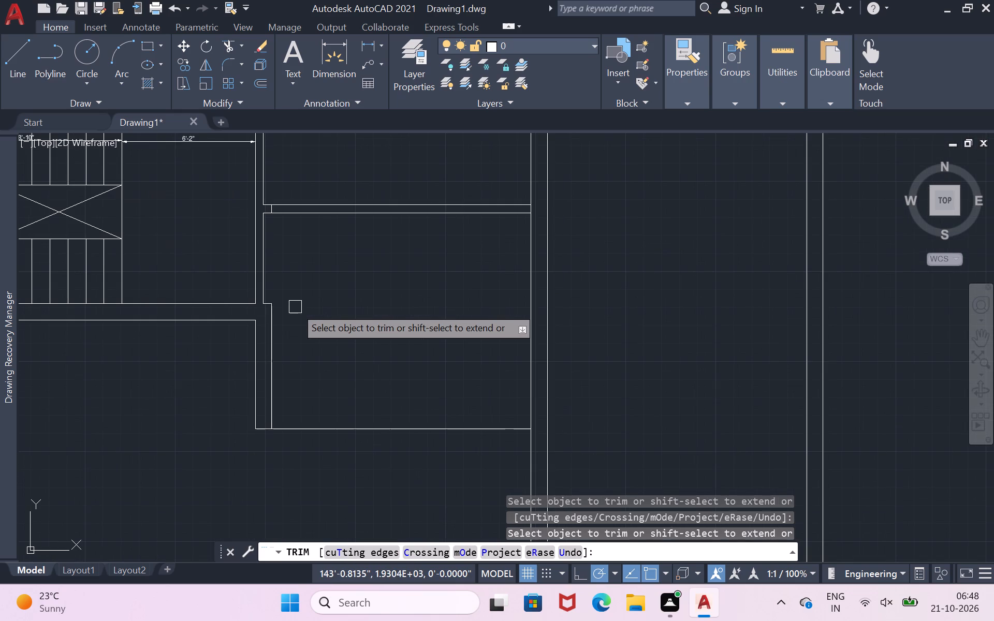
scroll(295, 307, "up", 1)
scroll(295, 307, "down", 1)
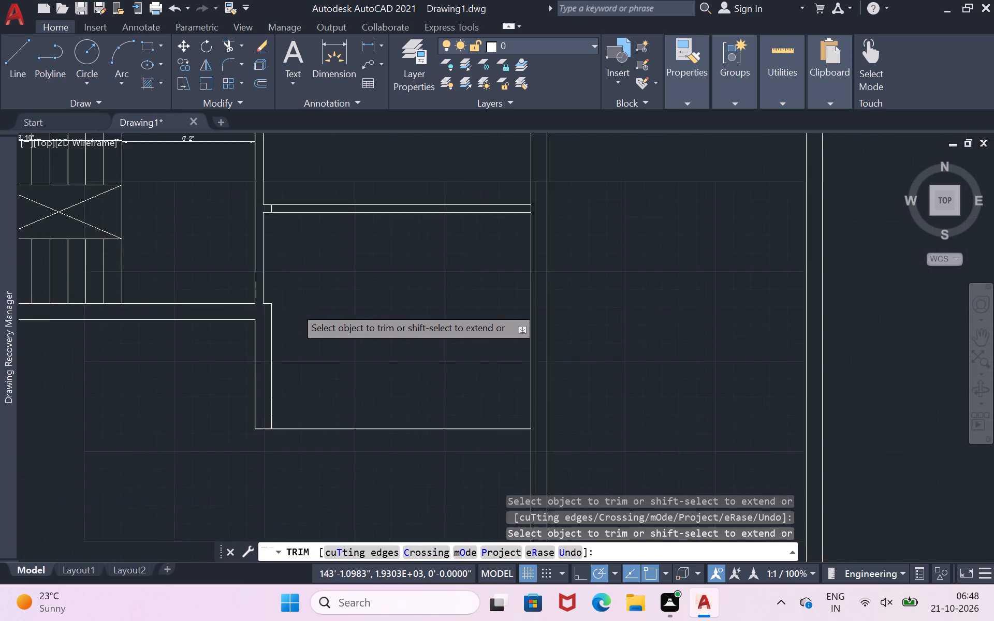
scroll(295, 307, "down", 1)
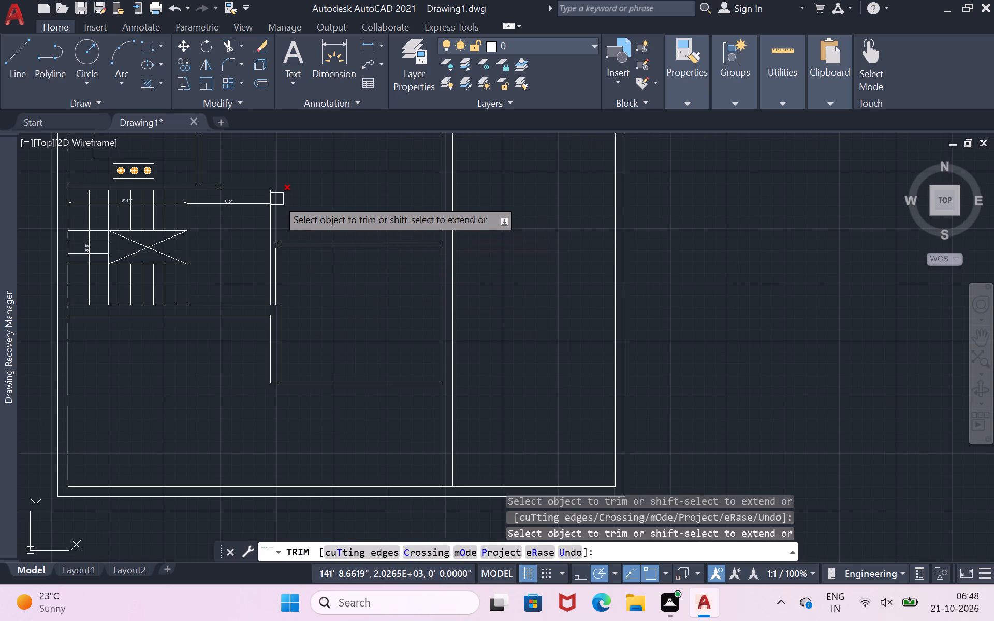
scroll(277, 199, "up", 2)
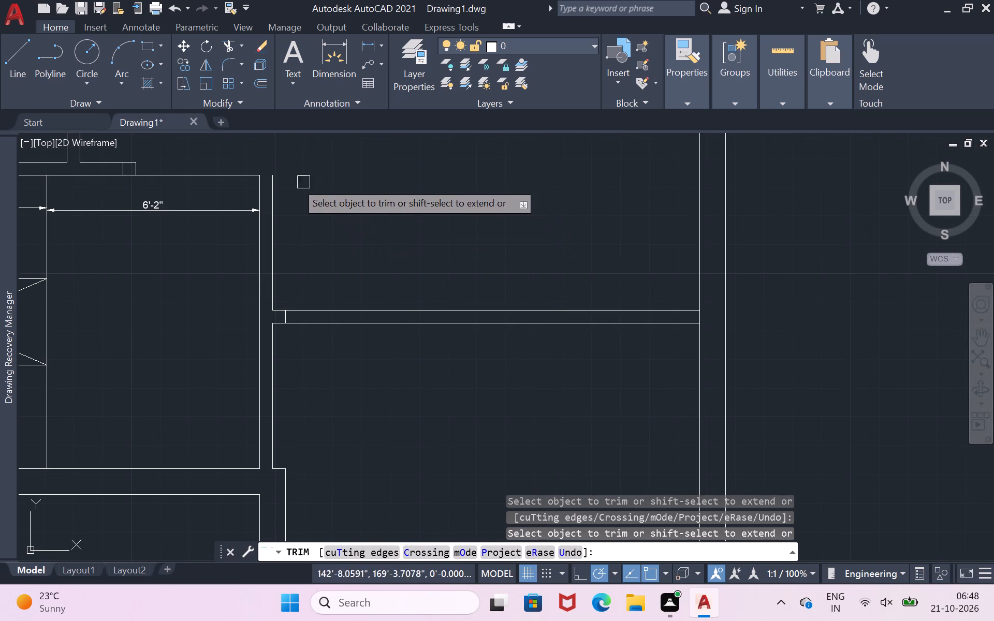
left_click(28, 59)
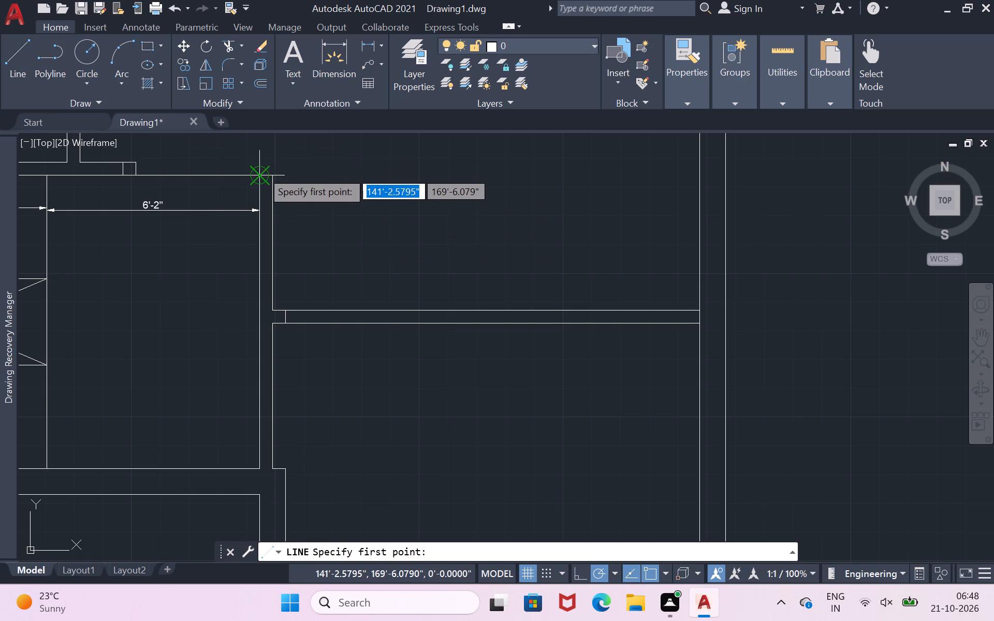
left_click(260, 176)
left_click(270, 178)
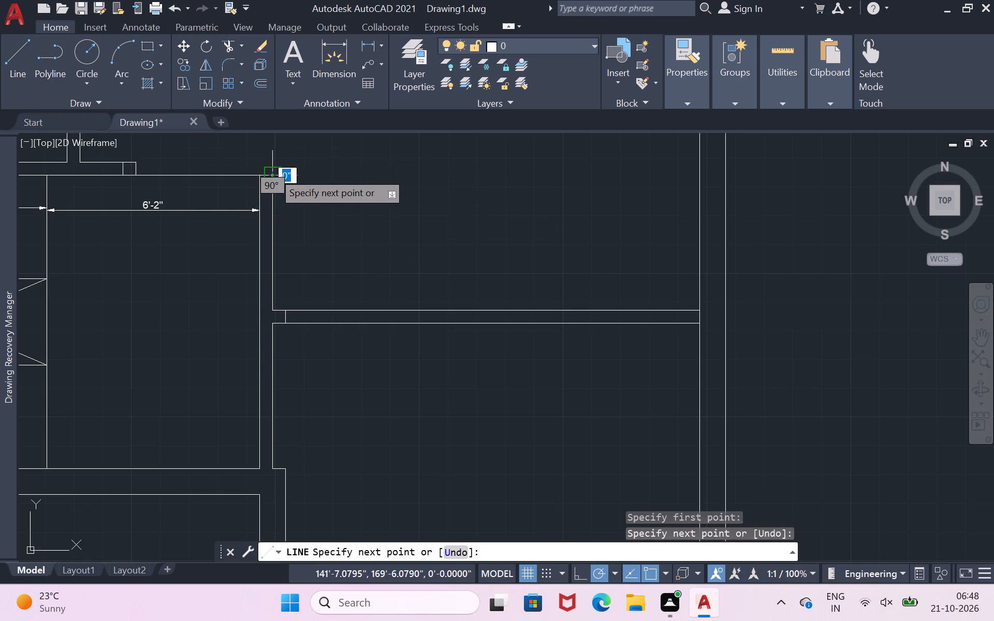
key("Return")
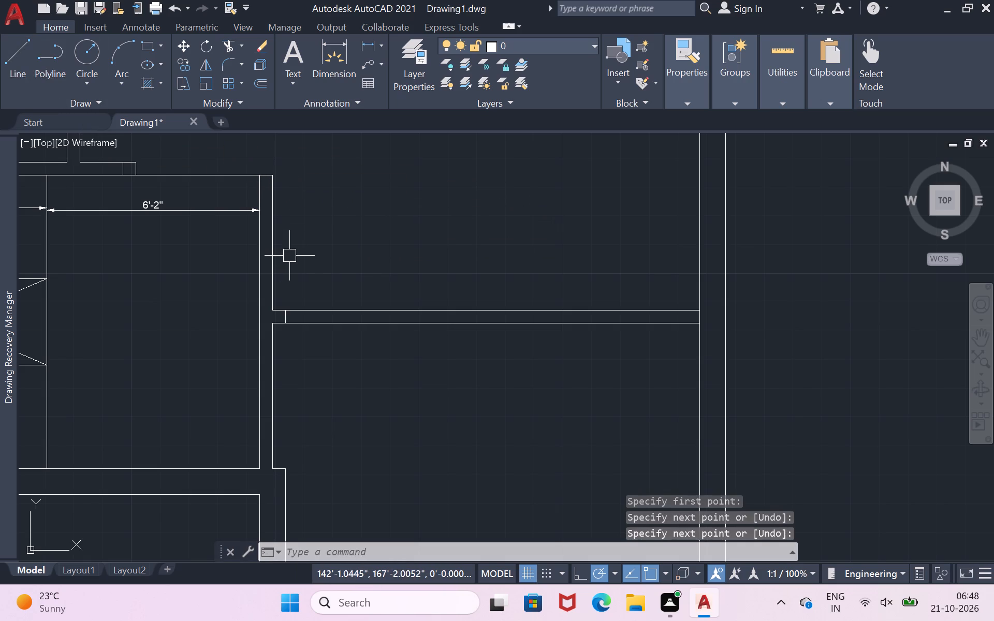
Offset the bottom horizontal wall line of the room beside the staircase 9" upward into the room.
scroll(316, 327, "down", 2)
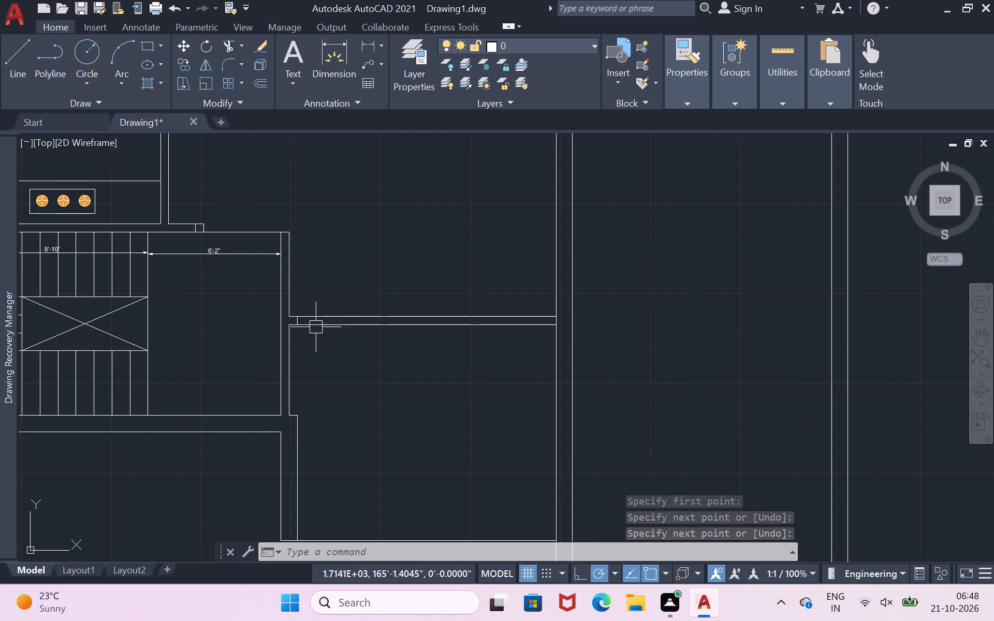
scroll(329, 471, "up", 1)
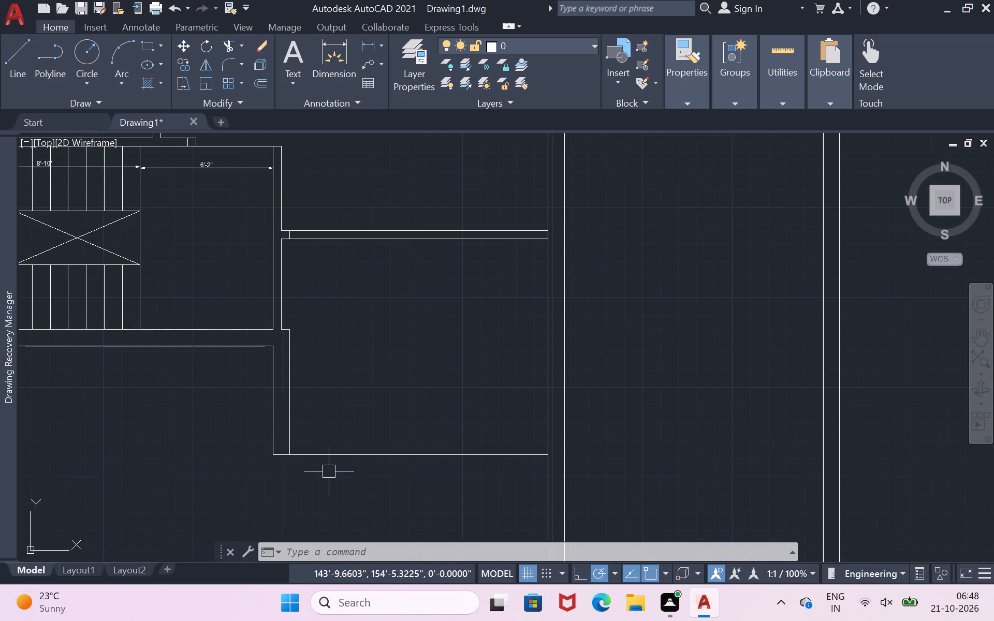
scroll(345, 463, "down", 1)
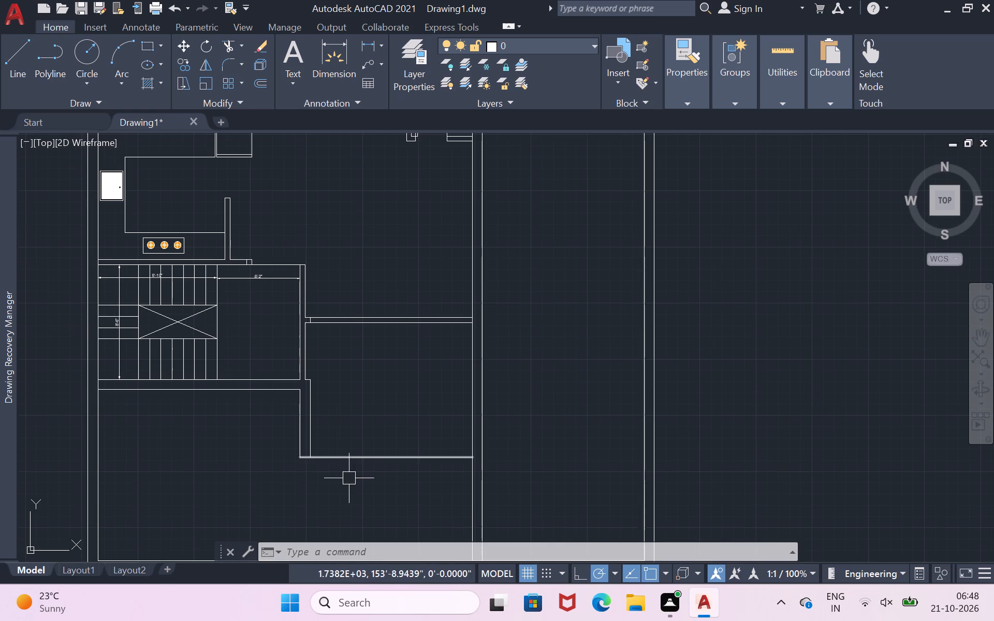
scroll(349, 478, "down", 2)
scroll(360, 507, "up", 2)
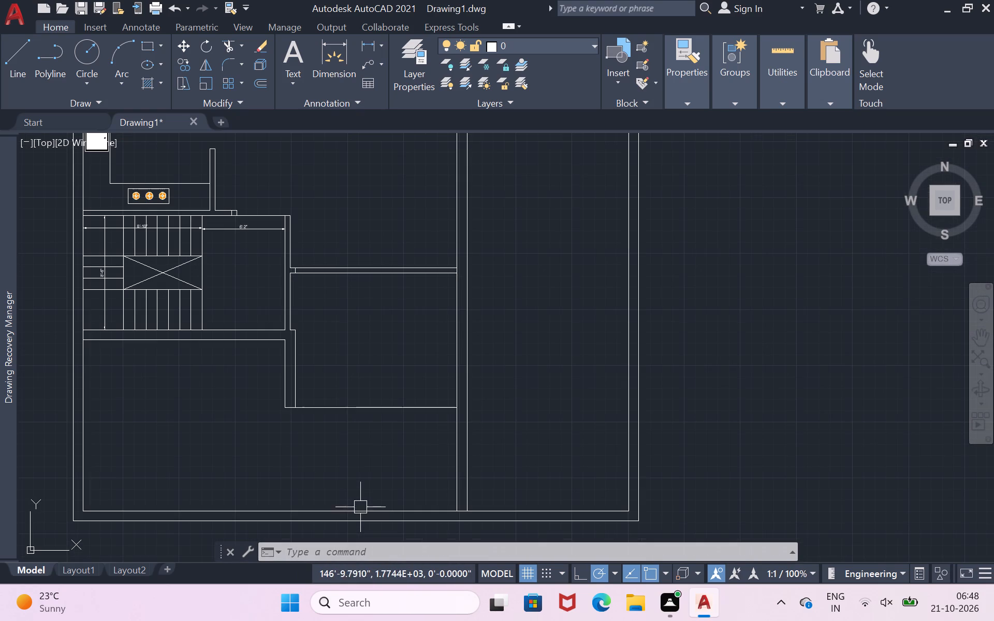
scroll(364, 415, "up", 2)
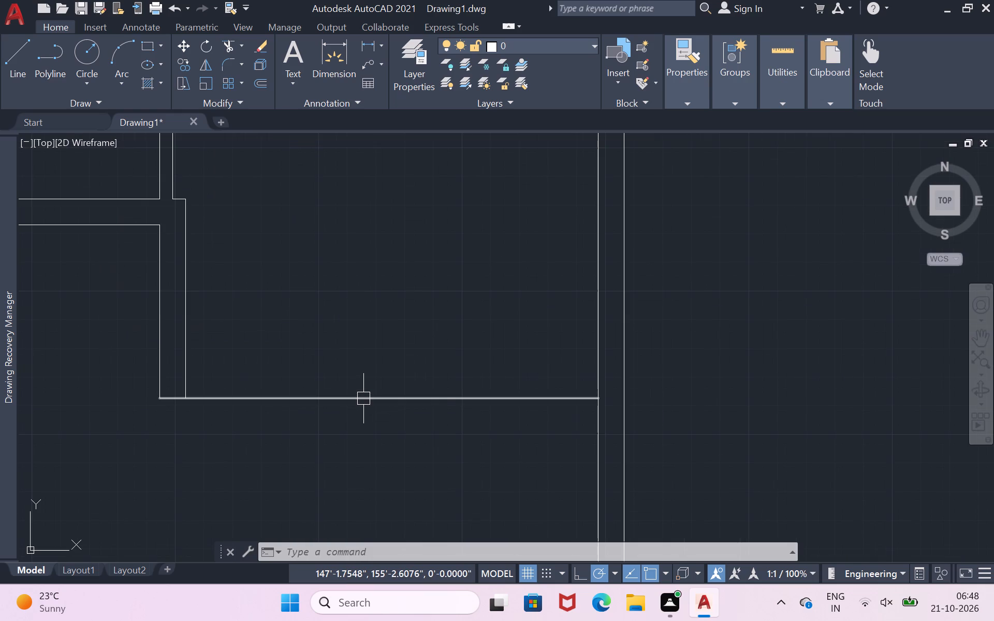
left_click(363, 398)
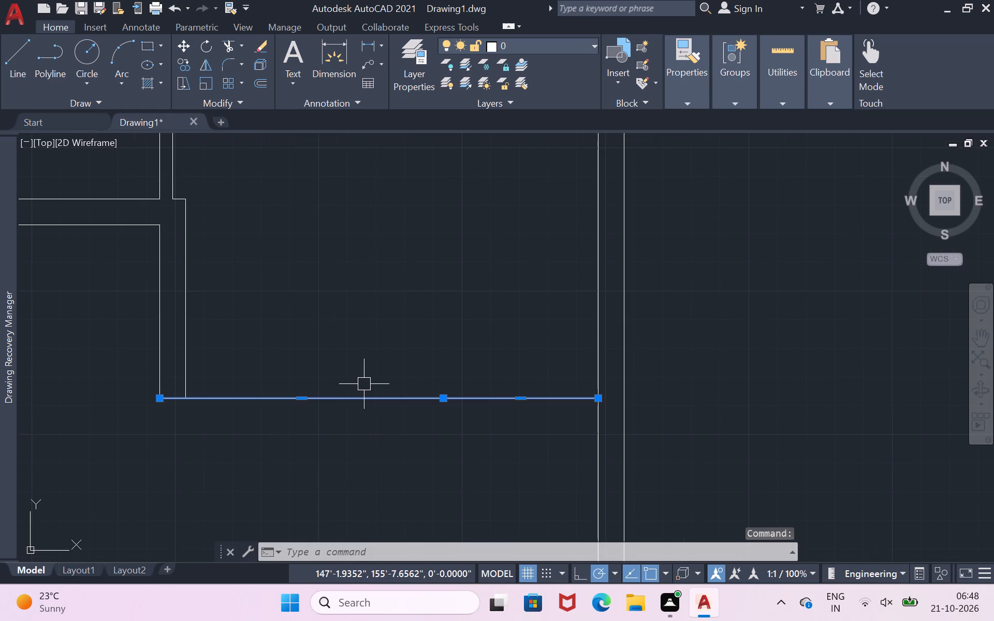
key("o")
key("Return")
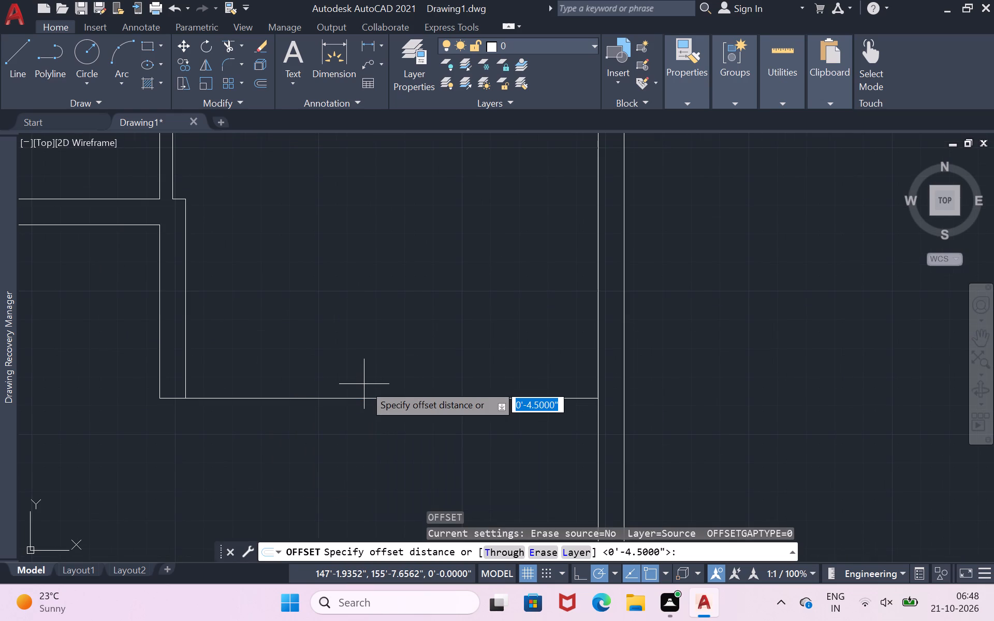
left_click(366, 398)
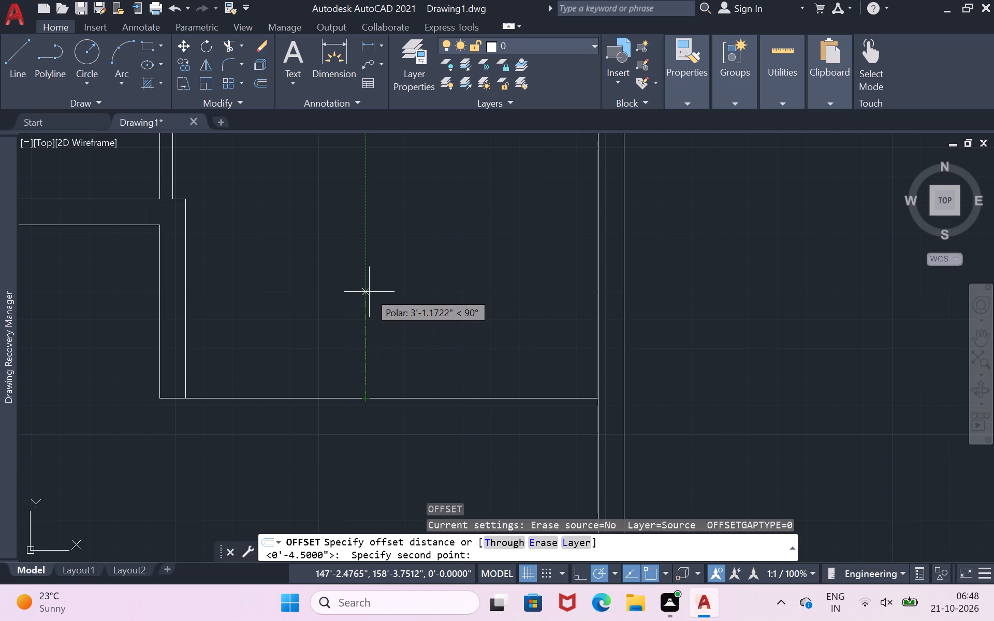
key("9")
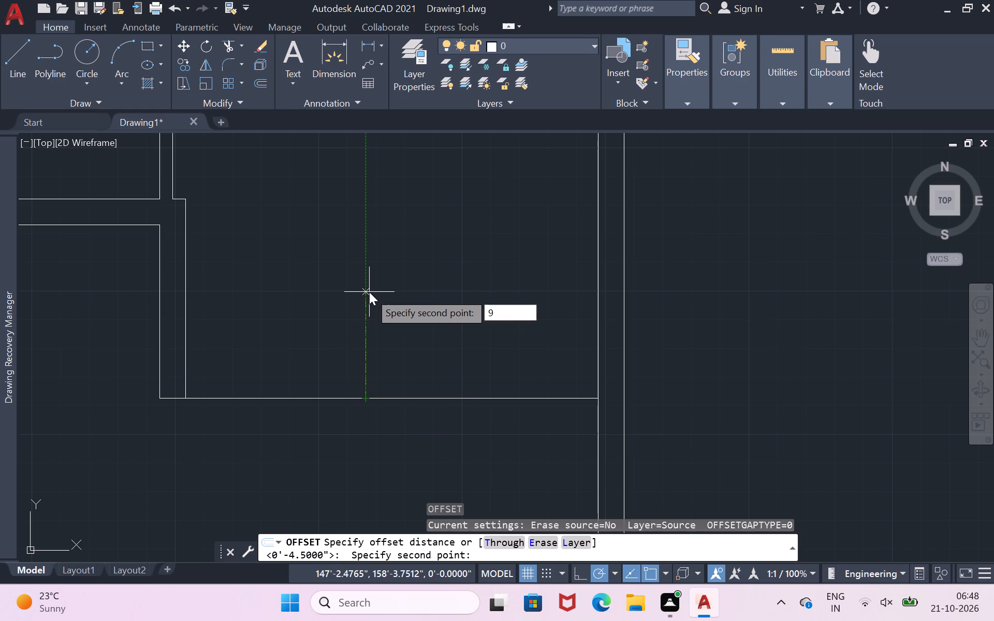
key("shift+quotedbl")
key("Return")
left_click(369, 292)
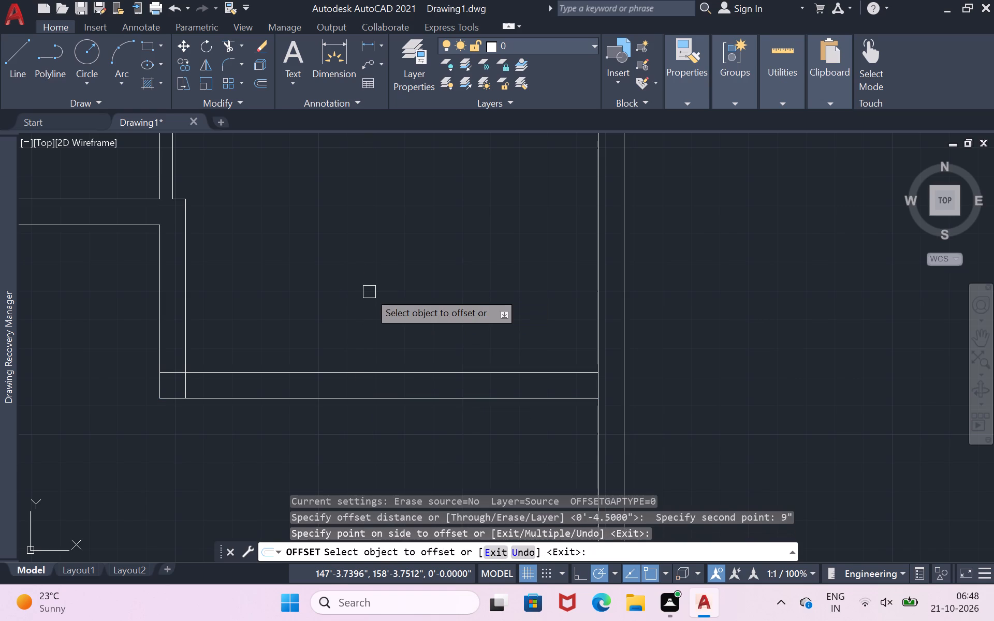
type("tr")
key("space")
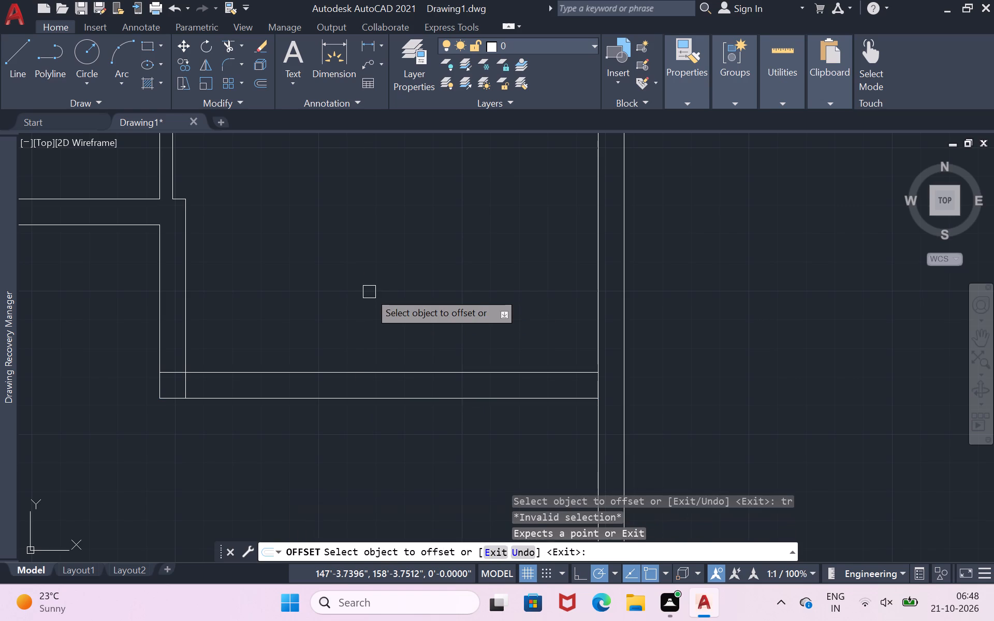
key("Escape")
Trim the inner vertical wall line between the two bottom wall lines at the room's lower-right corner.
type("tr")
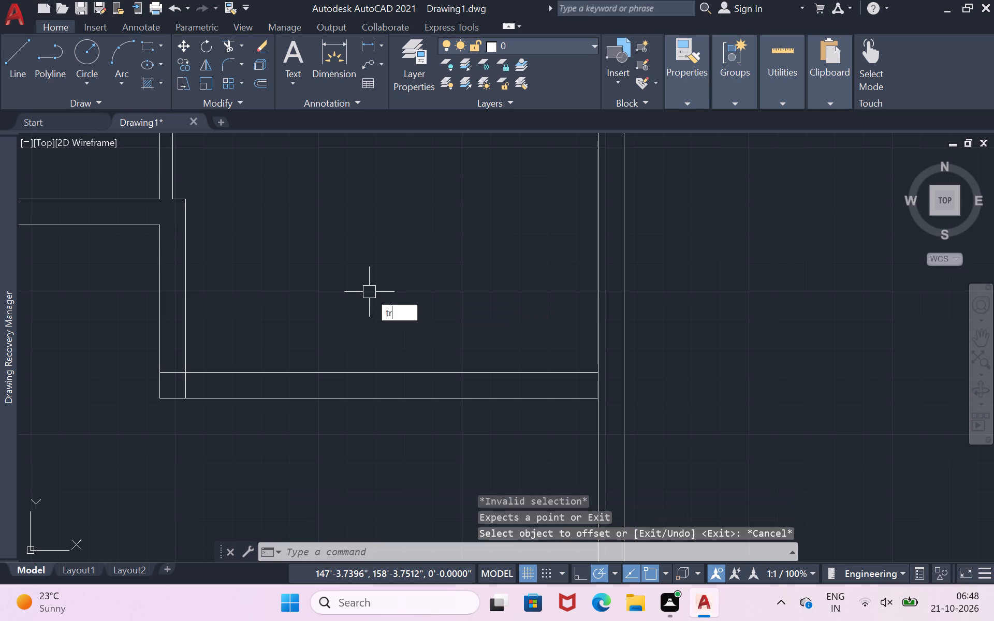
key("space")
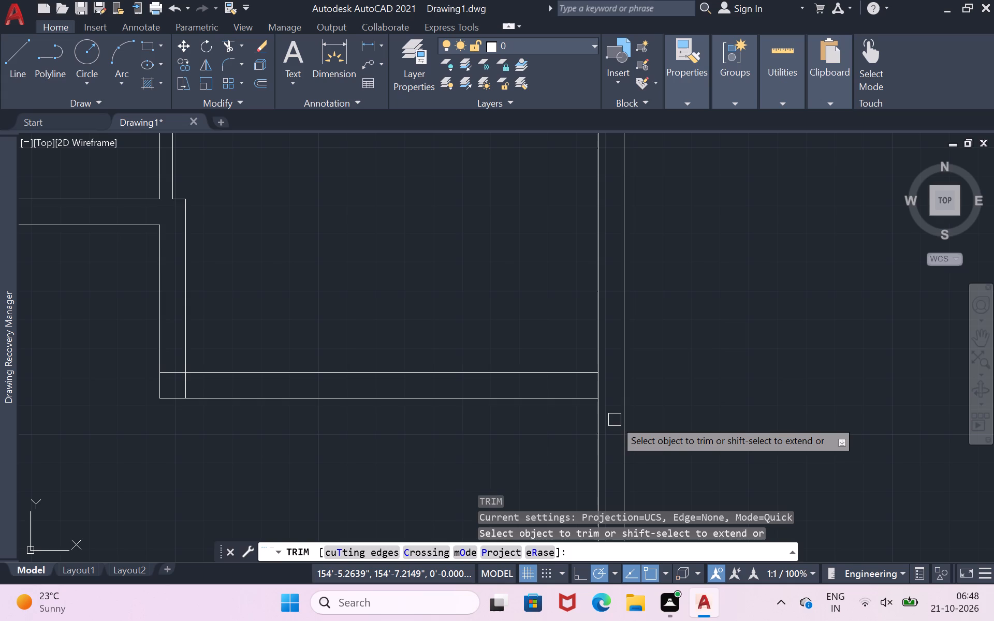
left_click(601, 388)
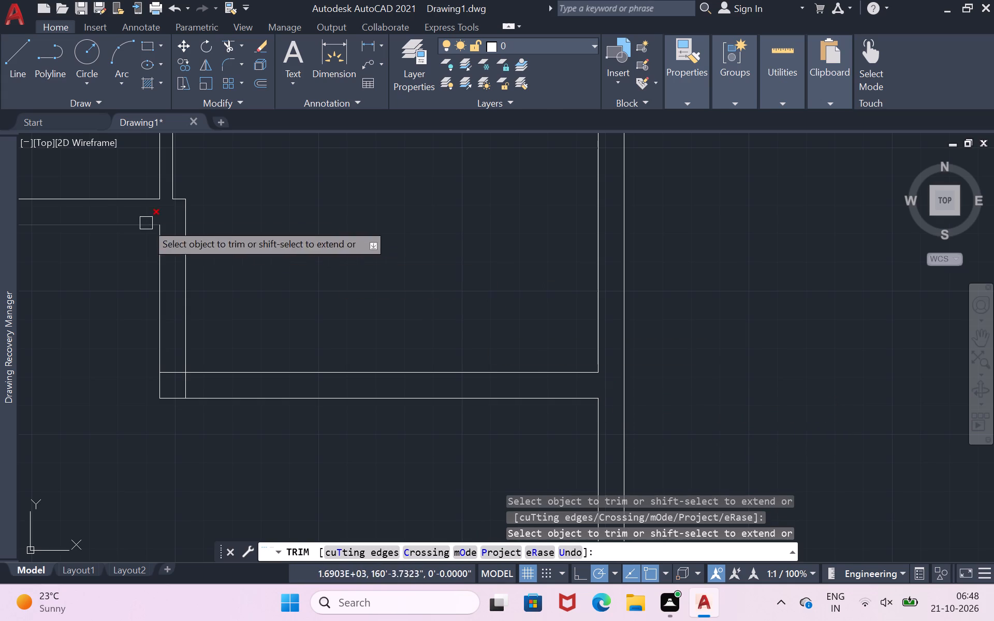
Draw a line extending the room's bottom wall line across the right-hand wall to its outer vertical line.
left_click(31, 86)
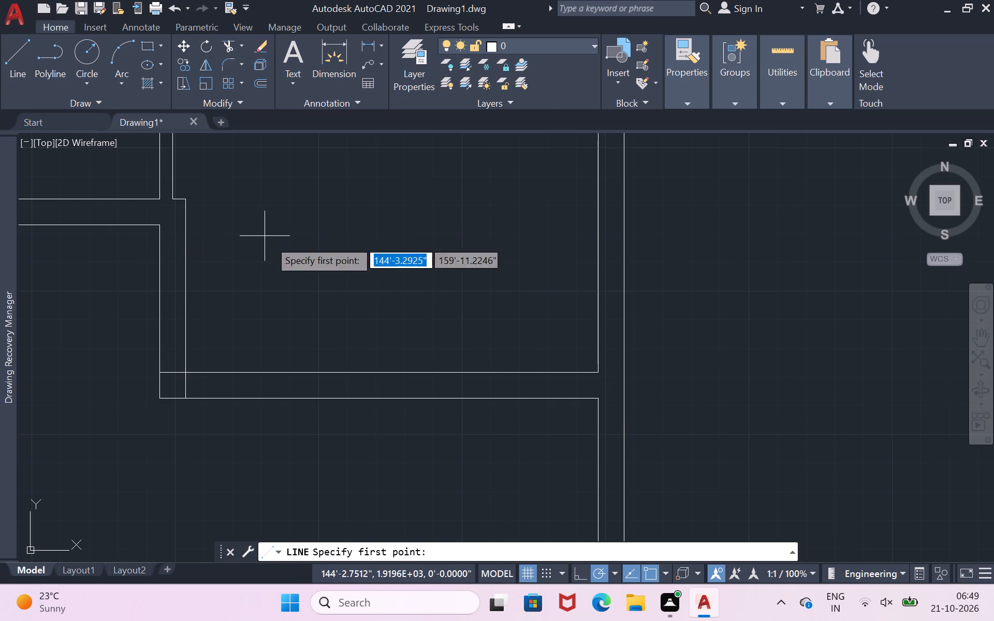
left_click(600, 394)
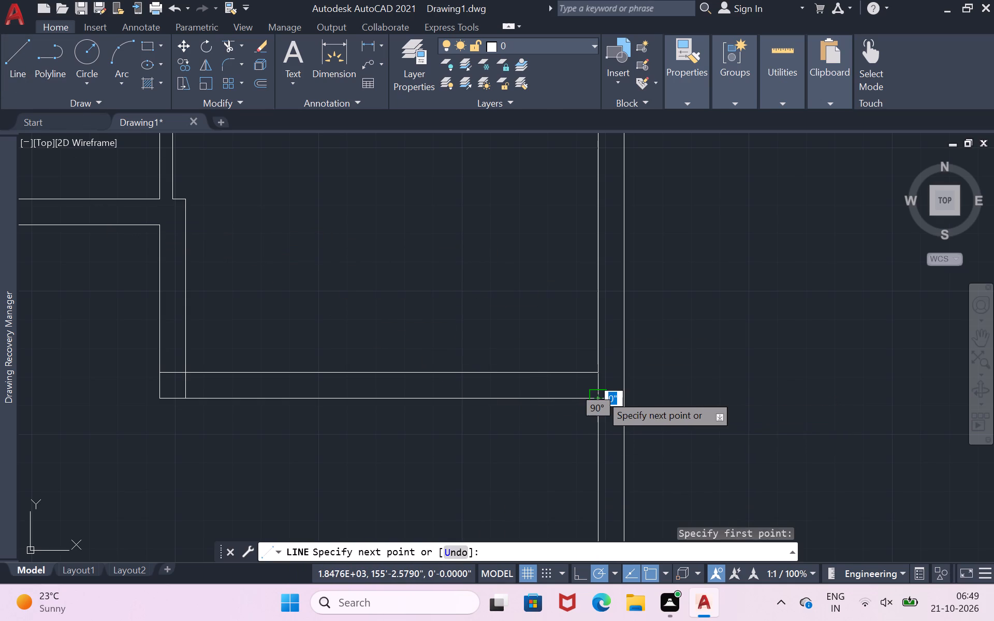
left_click(625, 396)
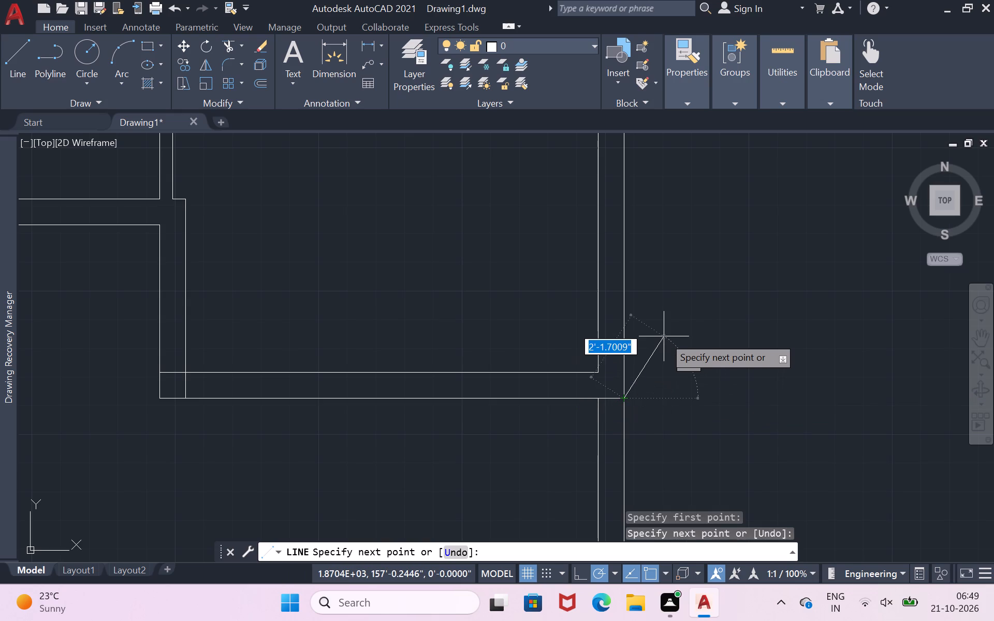
key("Return")
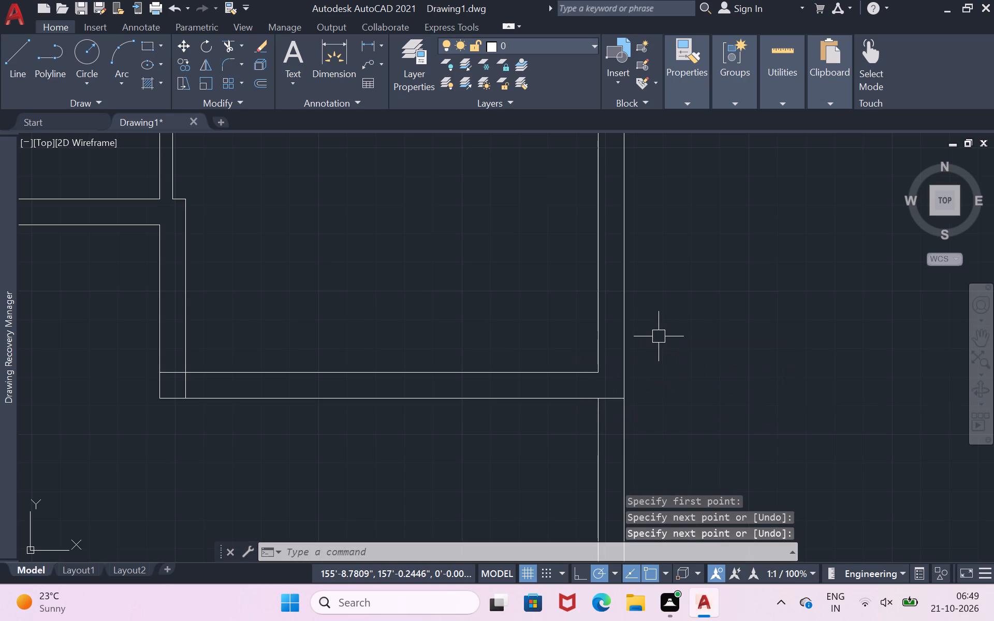
Trim away the inner vertical wall line running from the room's lower-right corner down to the outer boundary wall.
scroll(659, 336, "down", 3)
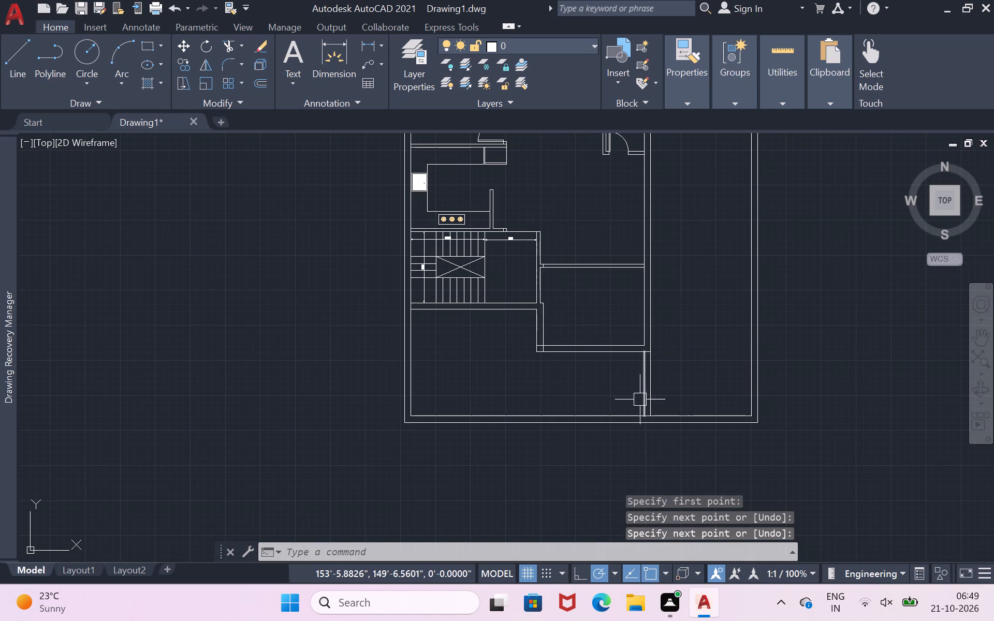
scroll(639, 402, "up", 3)
type("tr")
key("space")
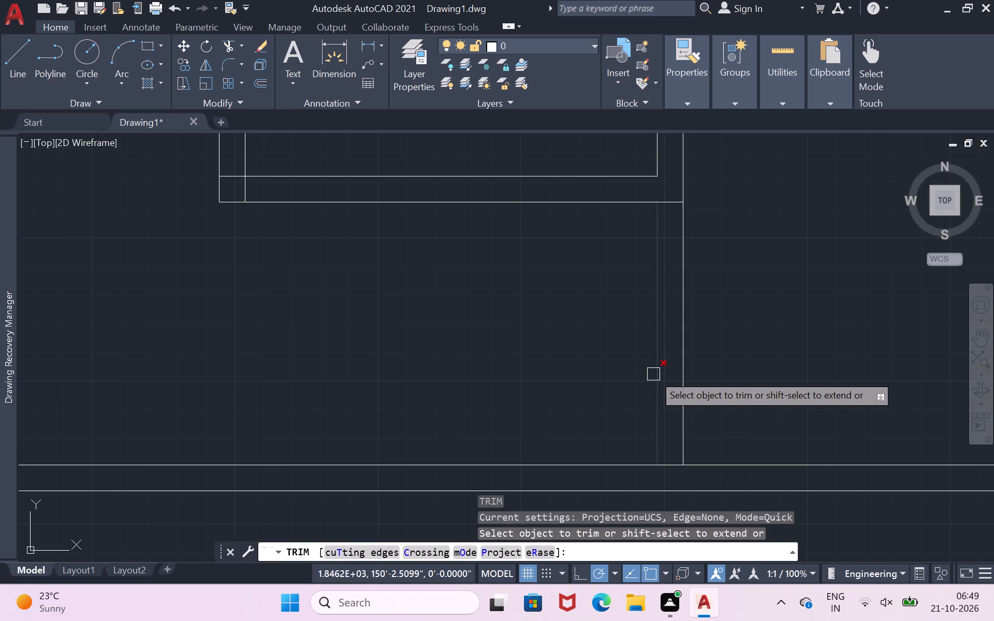
left_click(653, 374)
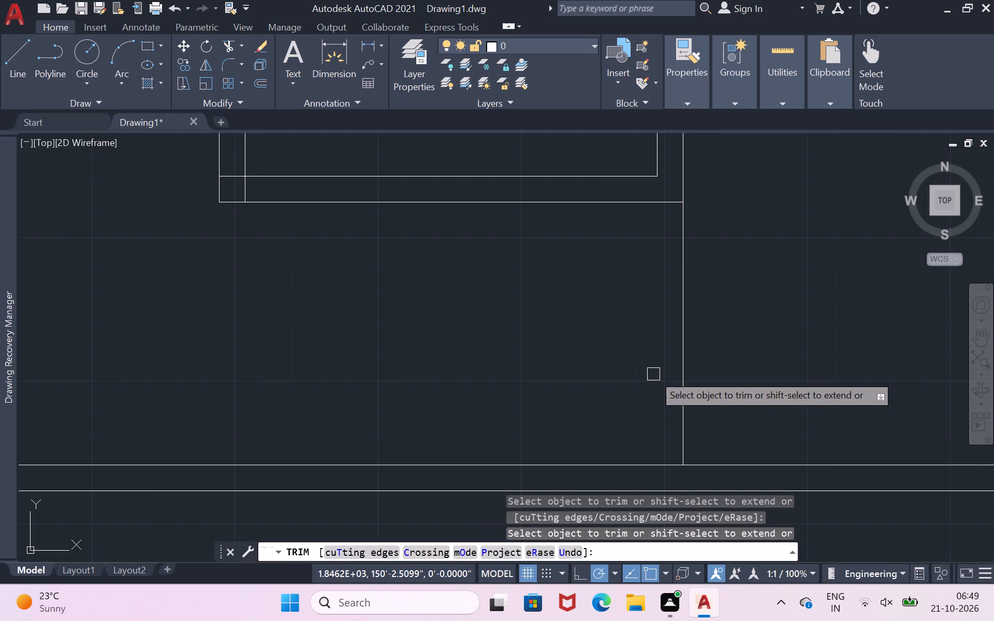
Examine the overall floor plan and the open area between the staircase room walls and the bottom boundary wall.
scroll(653, 374, "down", 3)
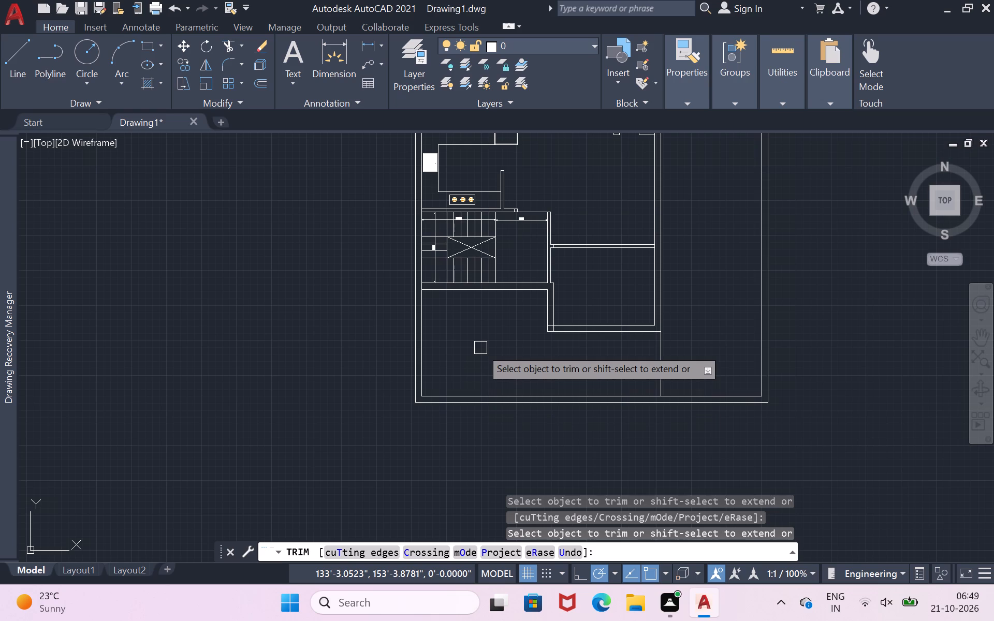
scroll(481, 350, "up", 3)
scroll(488, 358, "down", 2)
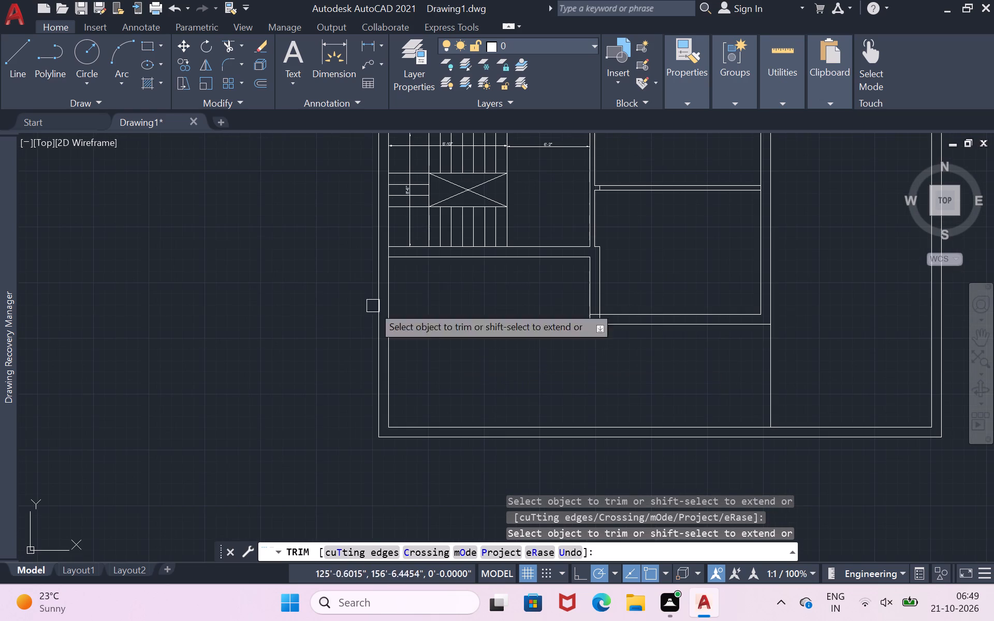
scroll(593, 326, "down", 2)
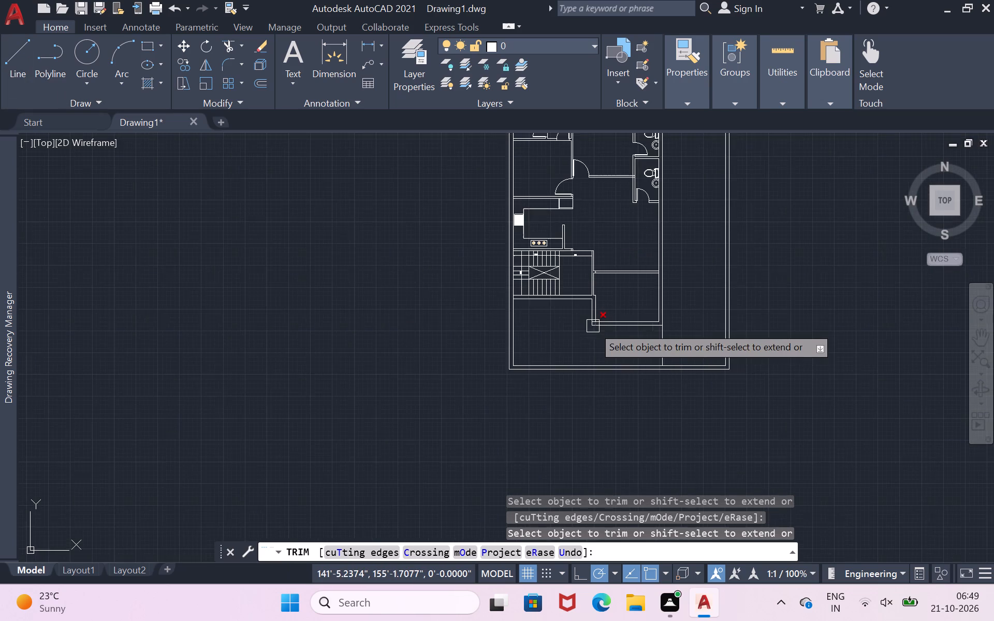
scroll(667, 300, "down", 1)
scroll(705, 244, "up", 2)
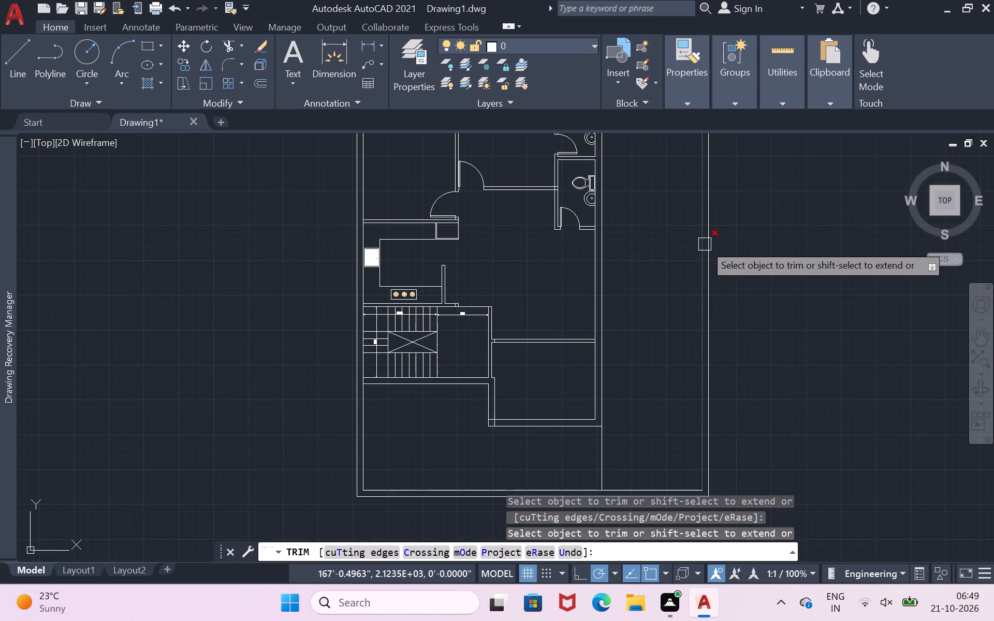
scroll(671, 279, "up", 1)
scroll(655, 414, "down", 1)
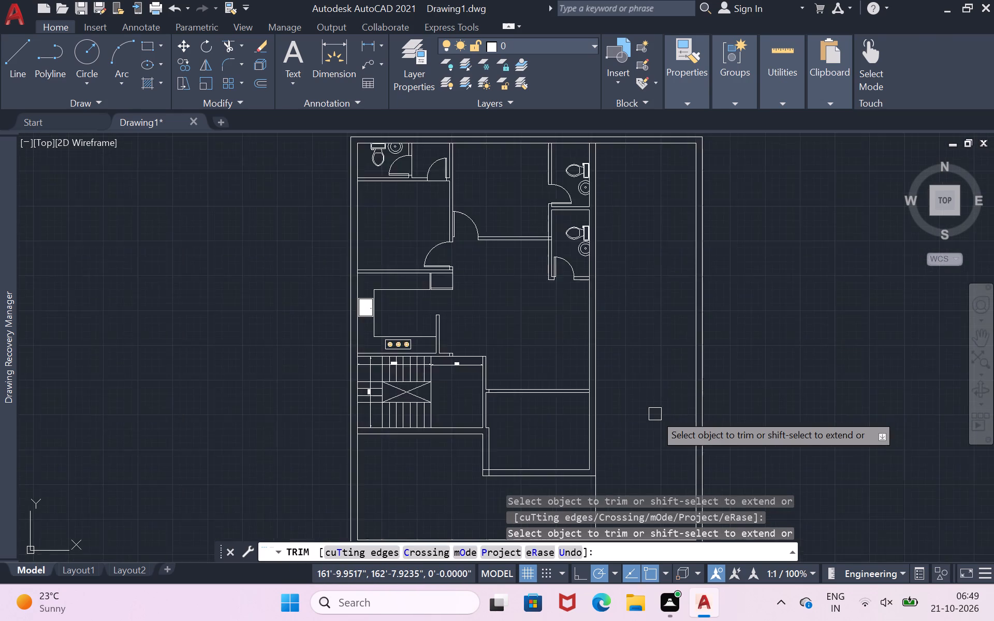
scroll(655, 414, "down", 1)
scroll(633, 453, "up", 2)
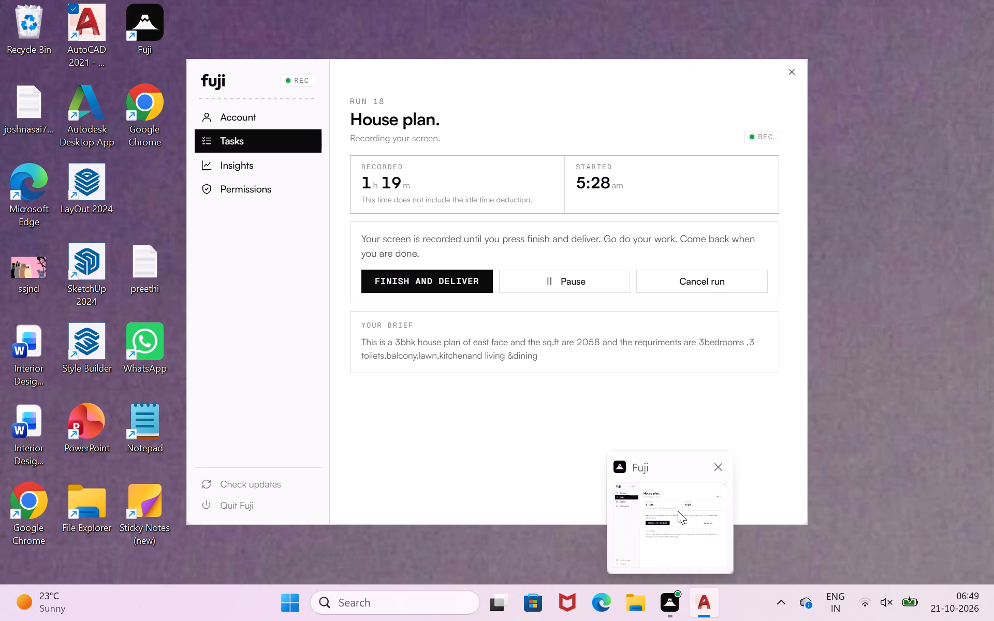
scroll(719, 365, "down", 2)
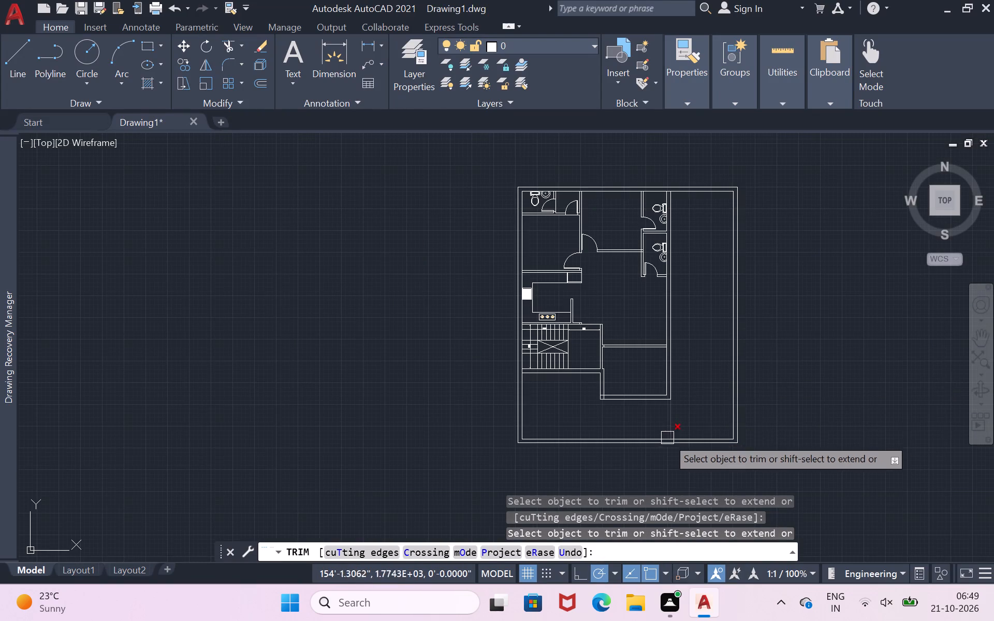
scroll(667, 439, "up", 3)
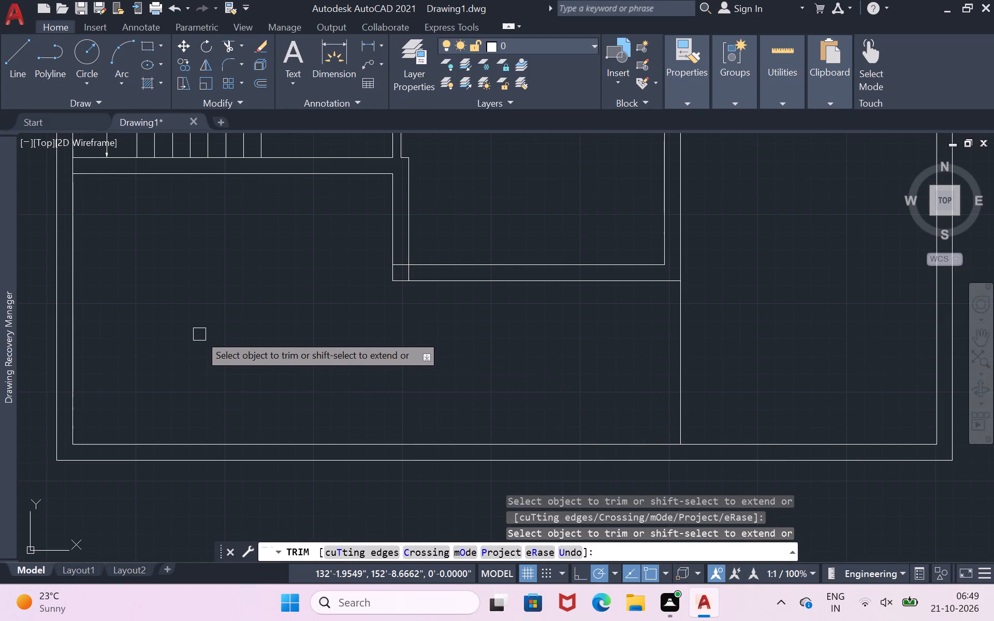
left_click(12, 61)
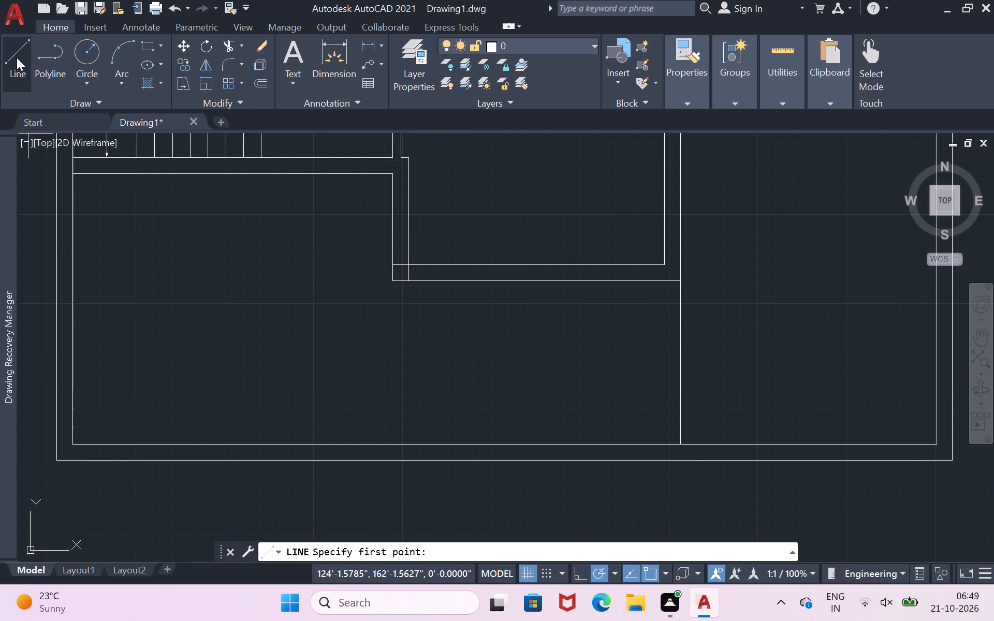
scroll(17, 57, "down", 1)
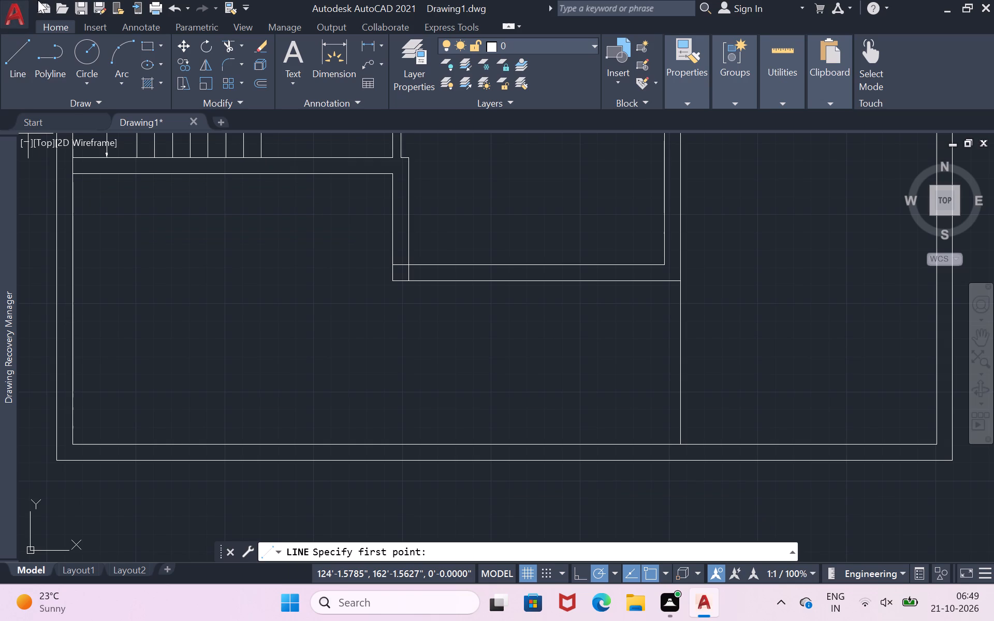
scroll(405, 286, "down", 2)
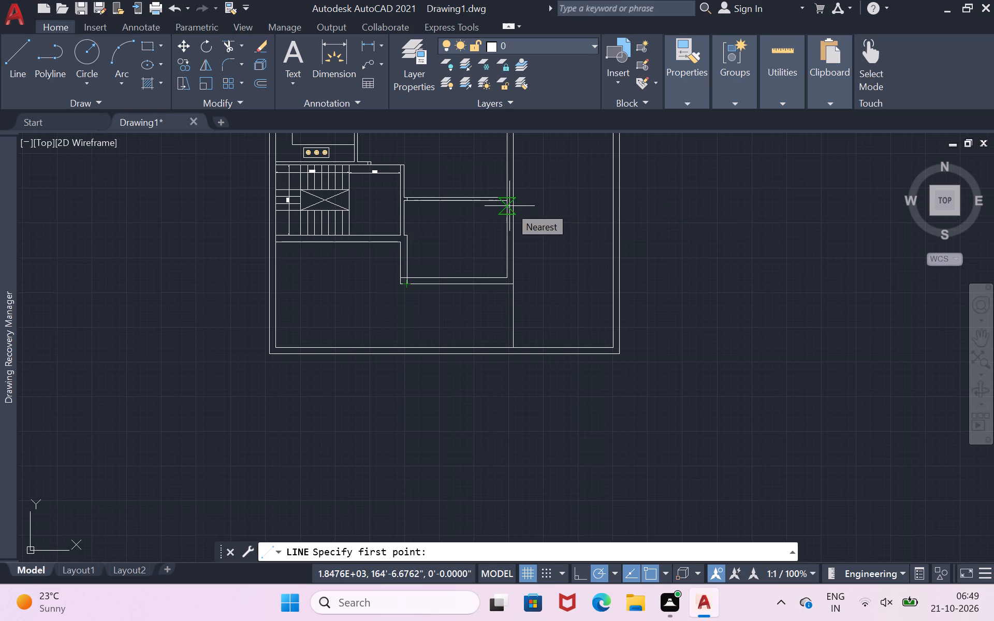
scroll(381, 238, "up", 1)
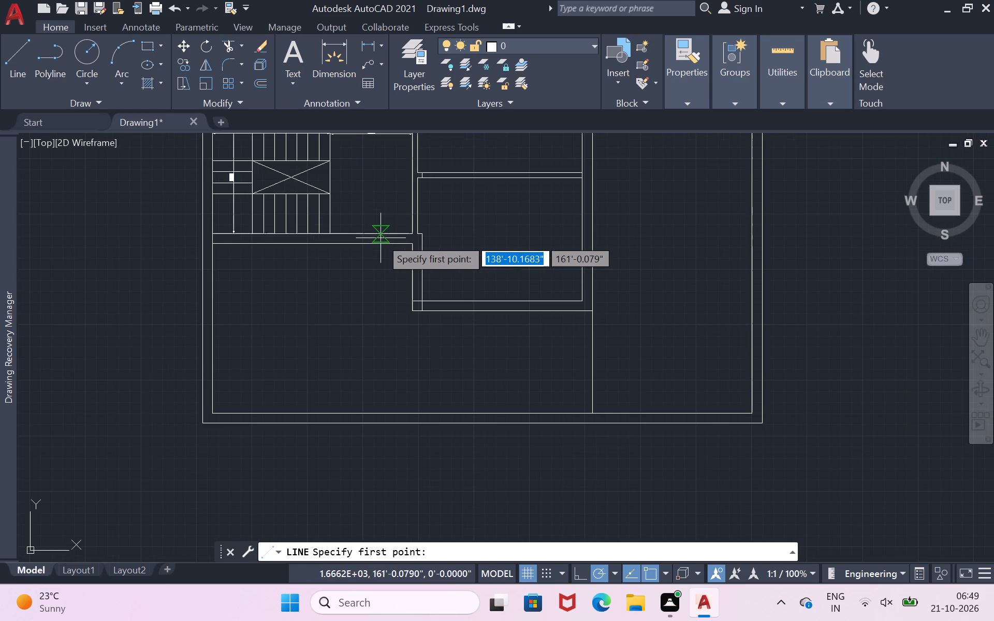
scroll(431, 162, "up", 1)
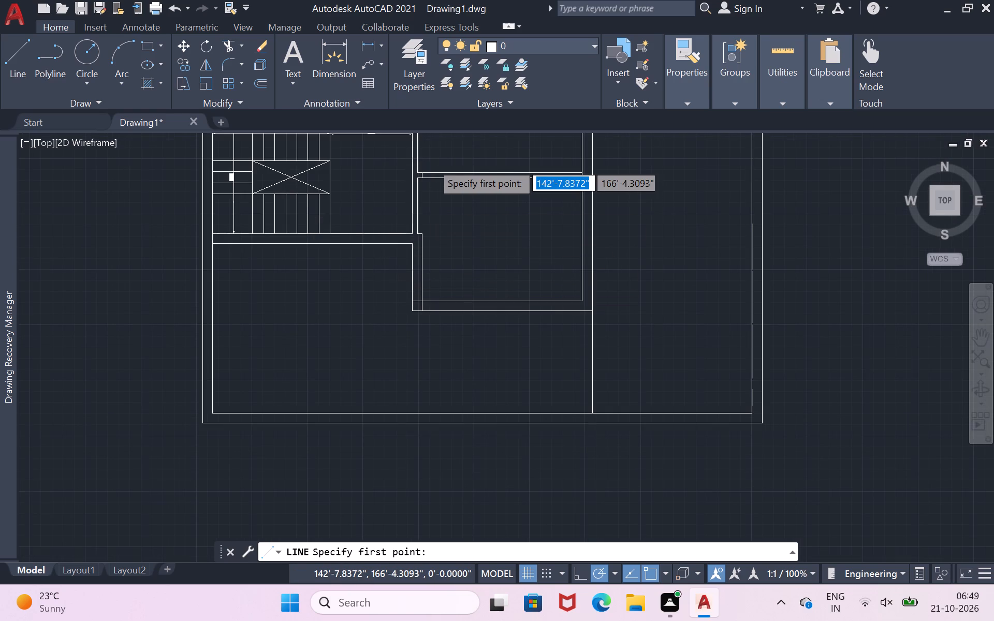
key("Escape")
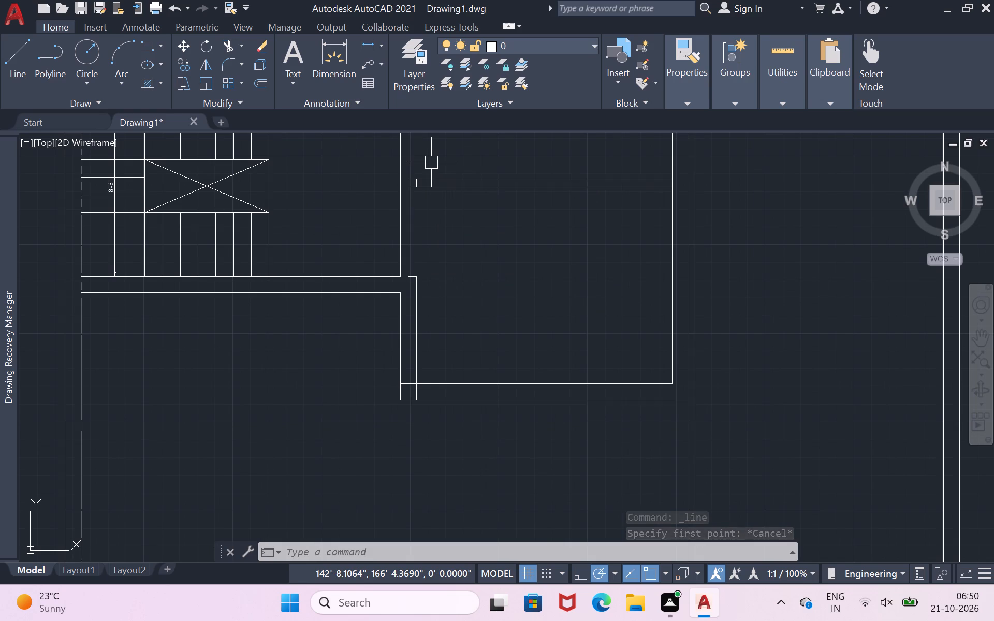
Insert four Door - Imperial blocks: below the staircase's bottom wall, in the adjoining lower room, in the room above it, and north of the staircase.
key("ctrl+3")
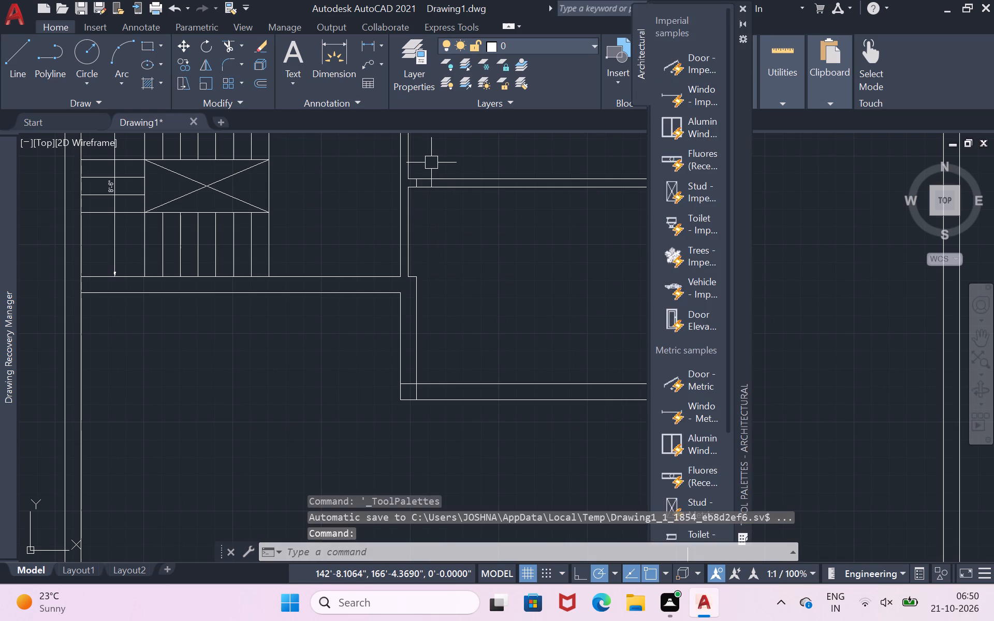
left_click(707, 65)
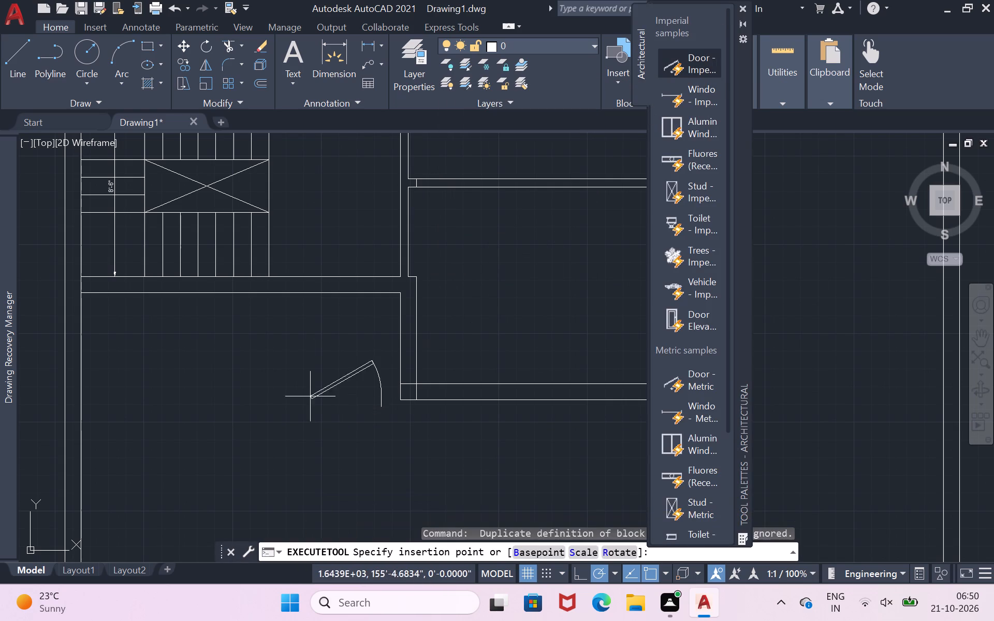
left_click(286, 346)
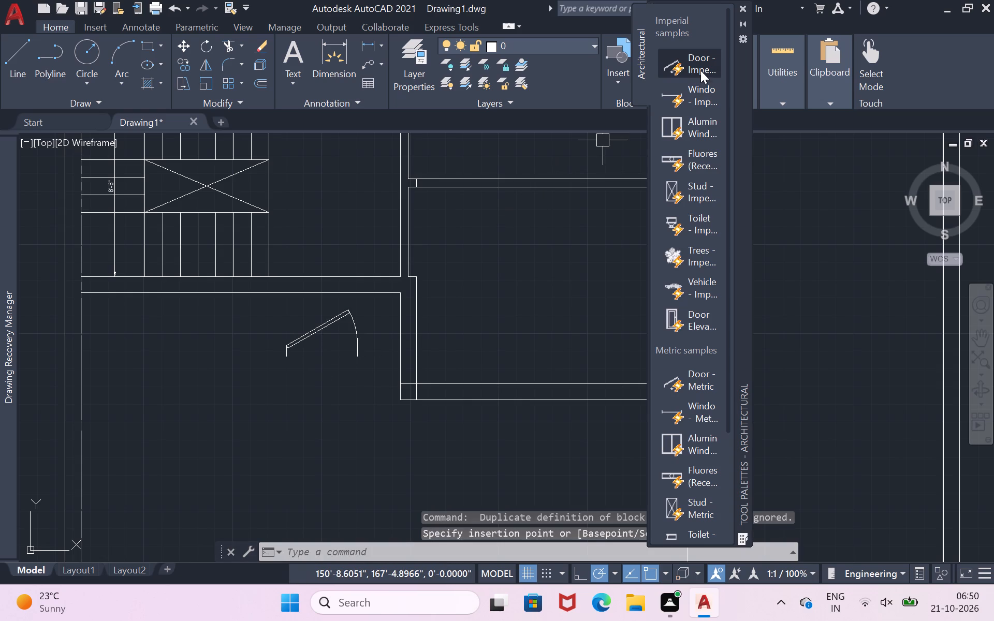
left_click(701, 64)
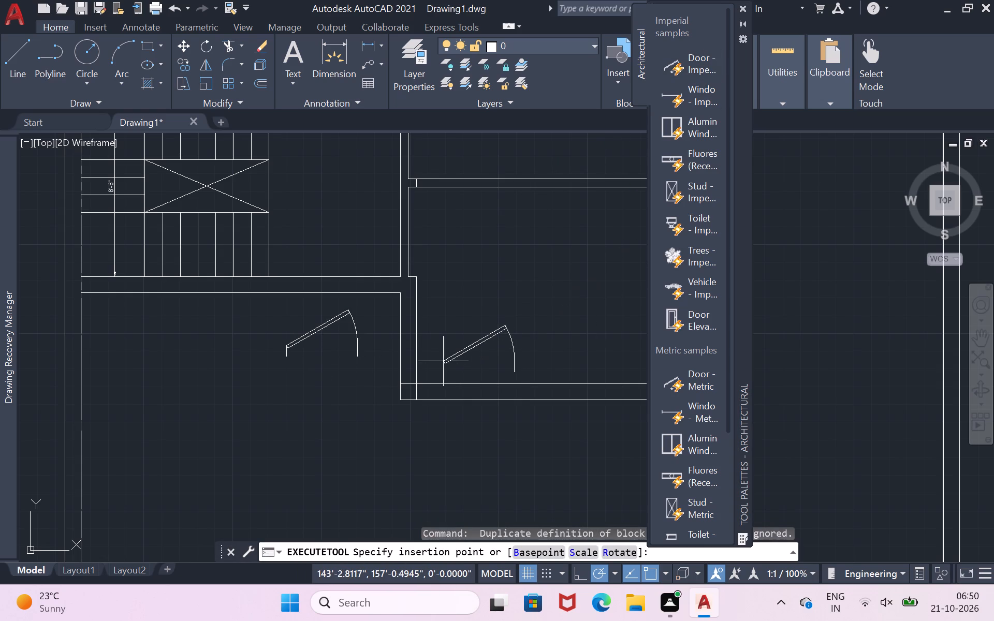
left_click(443, 361)
left_click(683, 63)
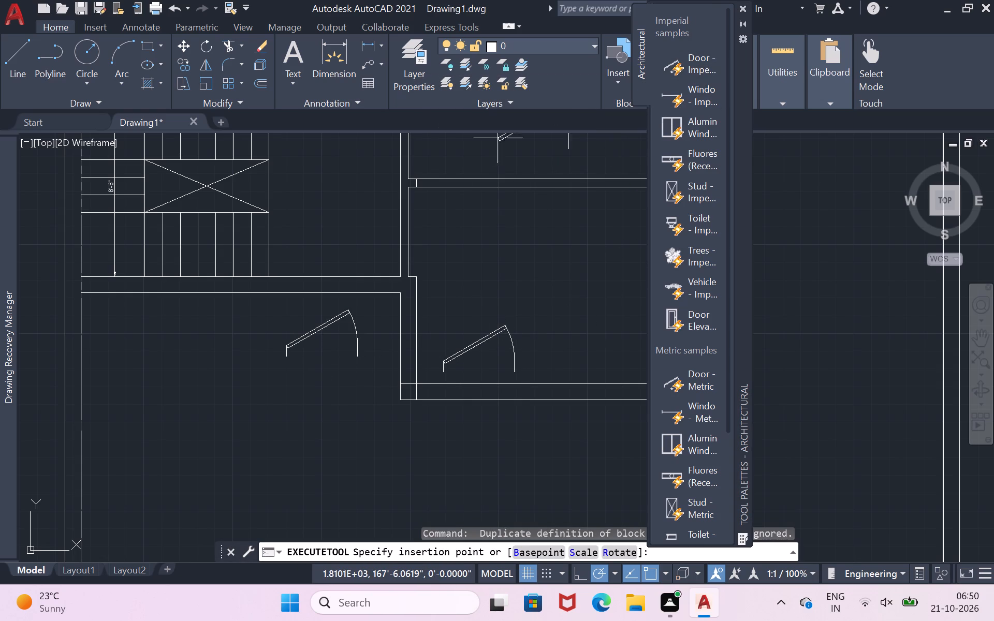
left_click(446, 156)
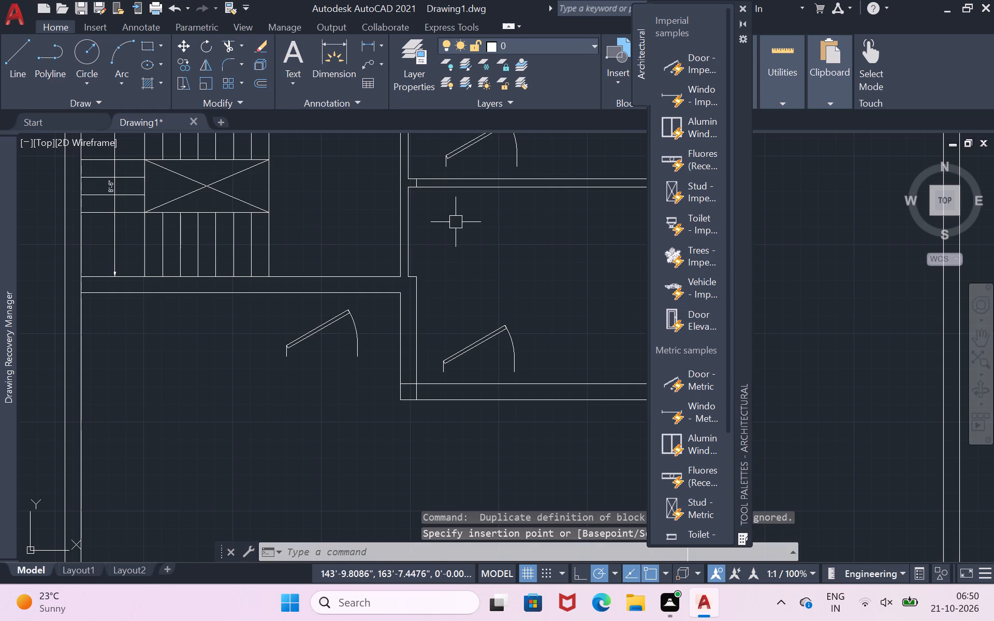
scroll(463, 207, "down", 1)
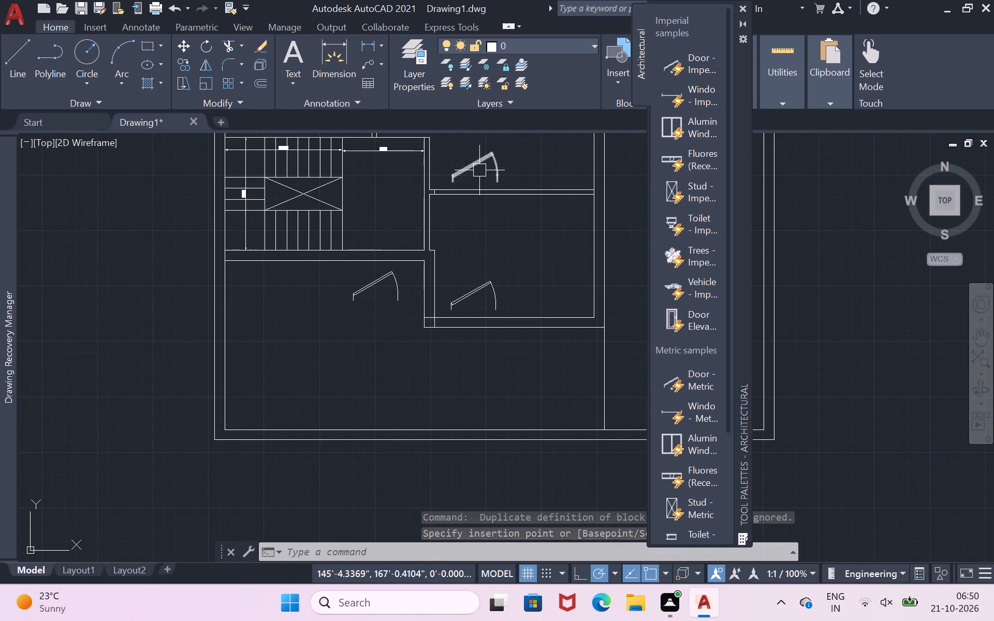
left_click(480, 167)
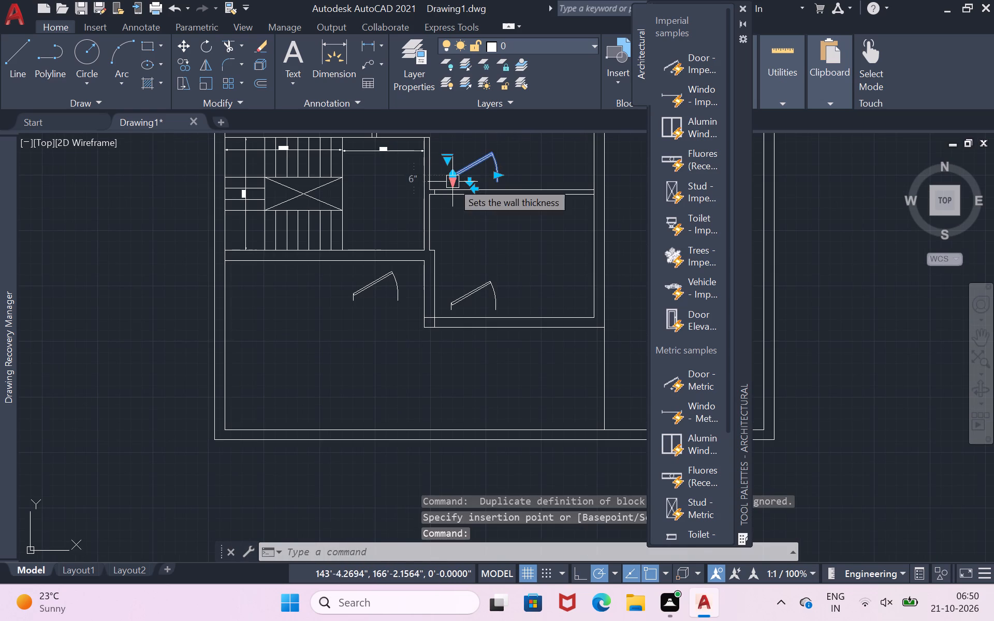
left_click(676, 68)
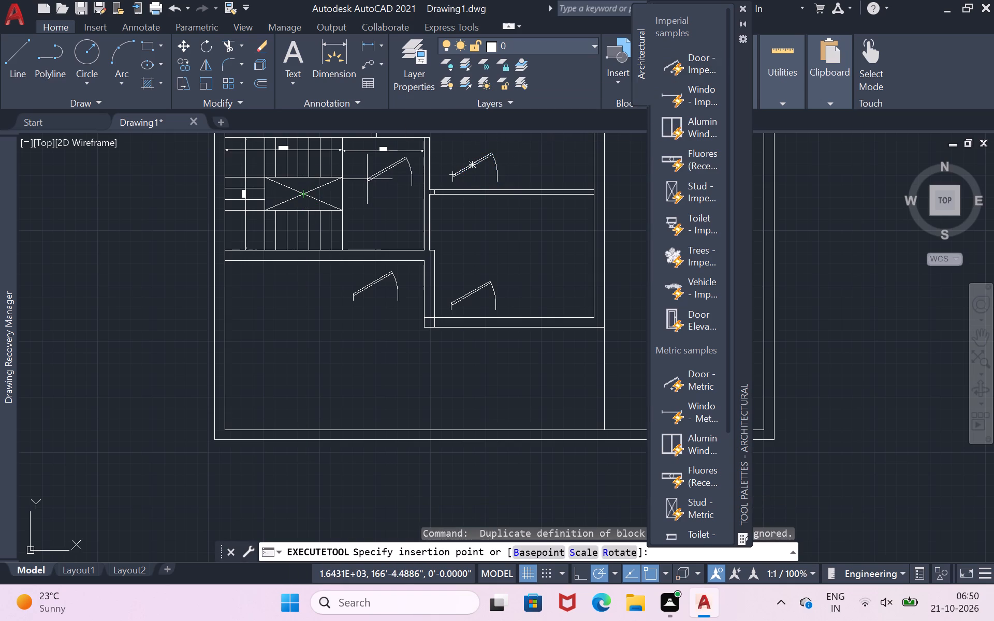
scroll(367, 179, "down", 2)
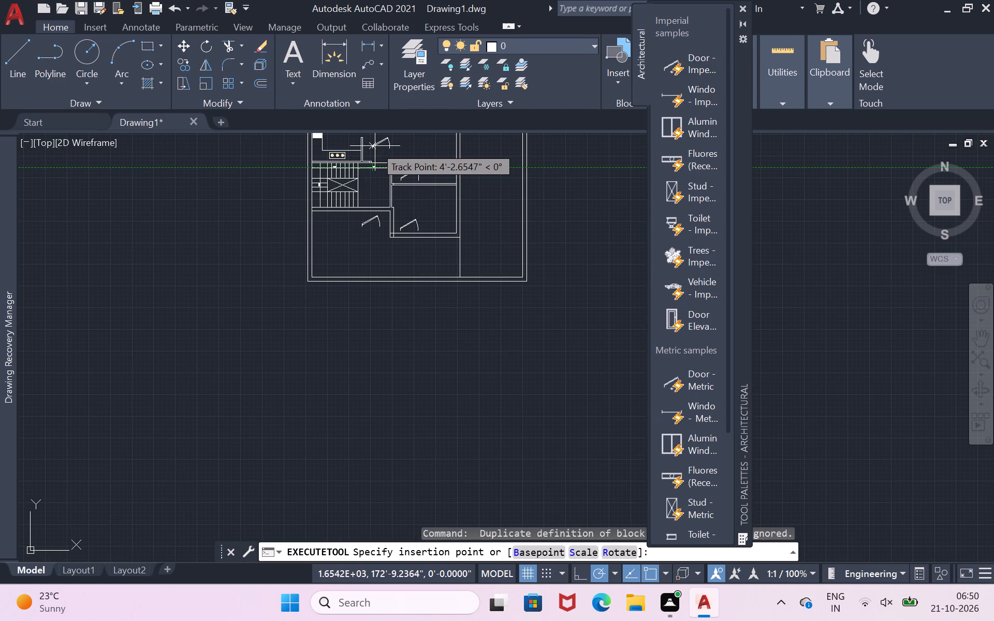
left_click(375, 146)
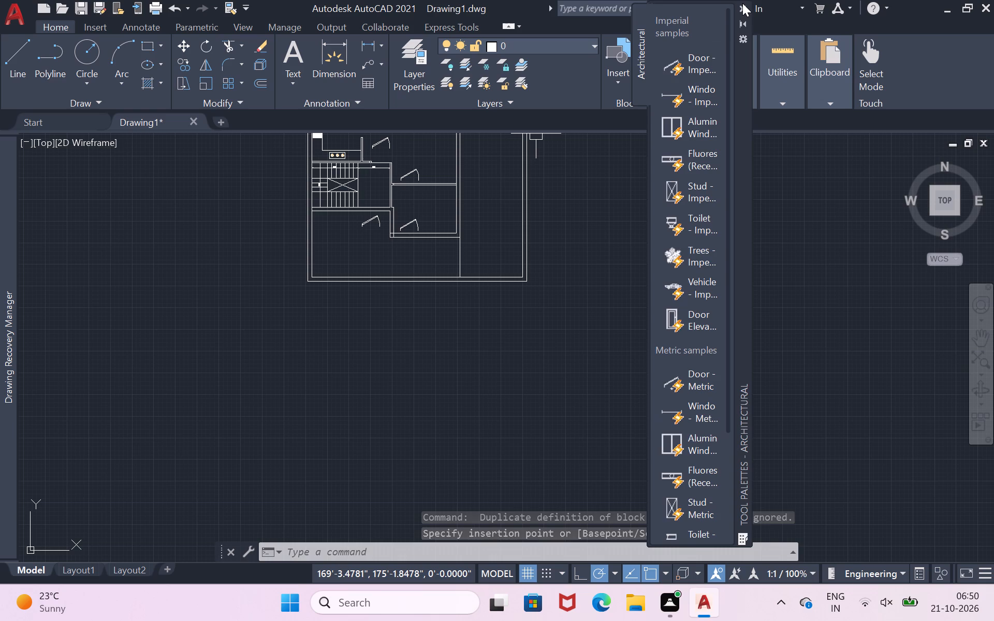
left_click(742, 3)
Draw a door jamb line across the staircase's bottom wall, offset 4" toward the stairs from the wall corner beside the adjoining room.
scroll(418, 212, "up", 4)
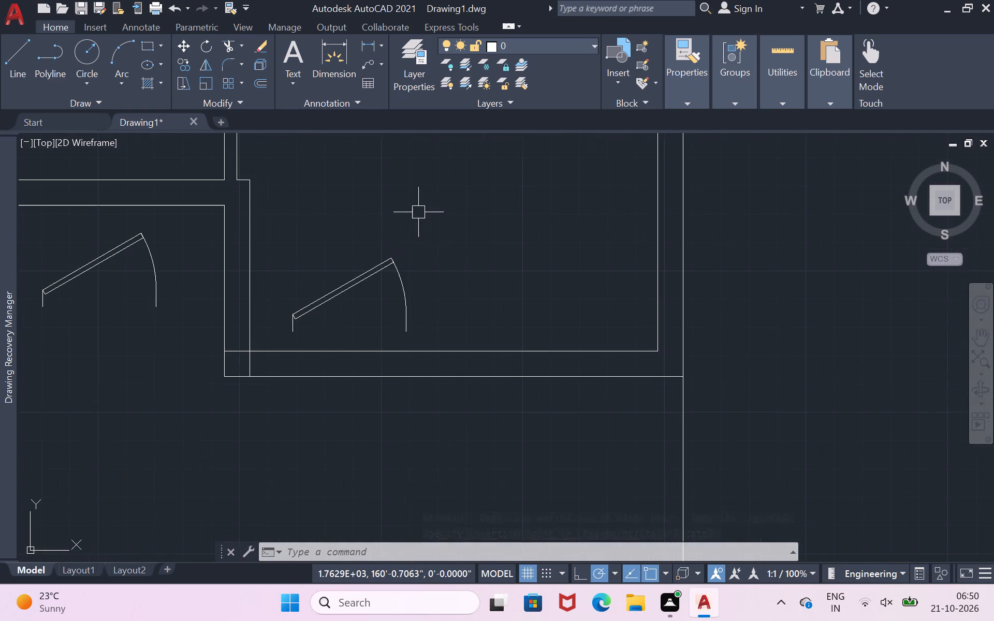
scroll(337, 246, "down", 1)
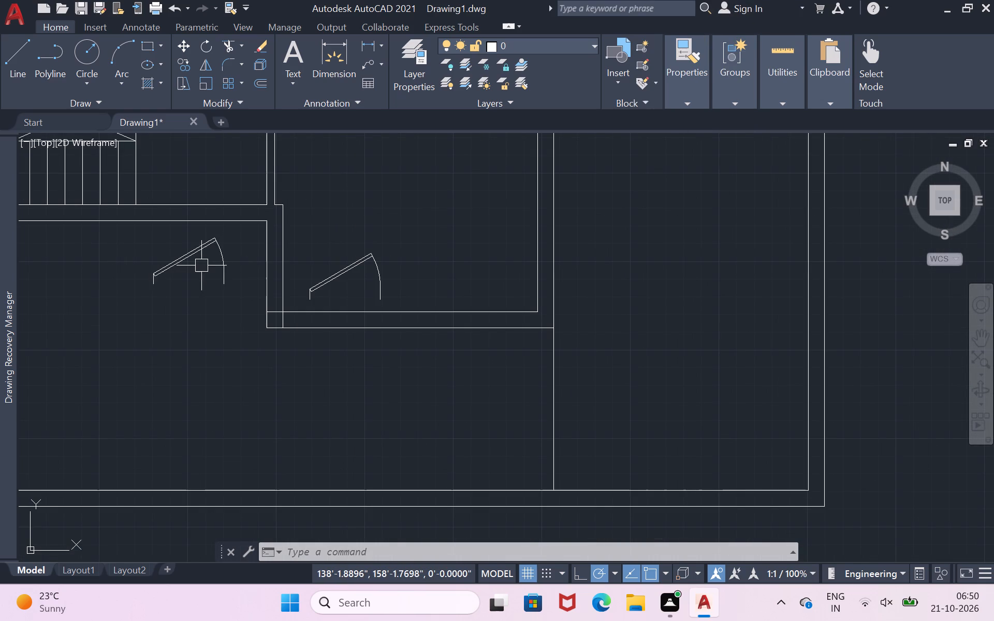
scroll(201, 265, "up", 2)
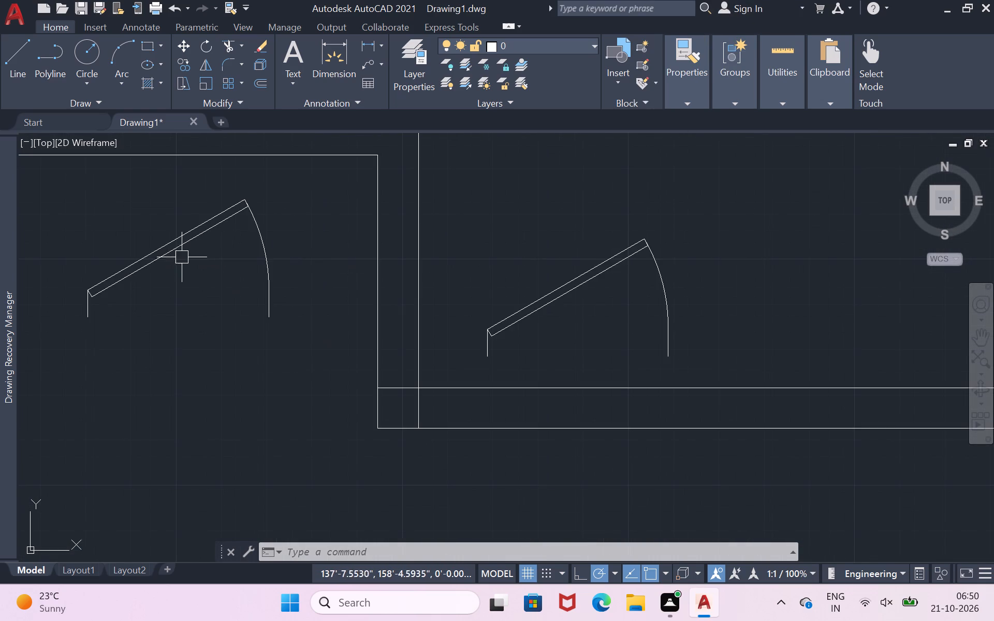
scroll(174, 260, "down", 1)
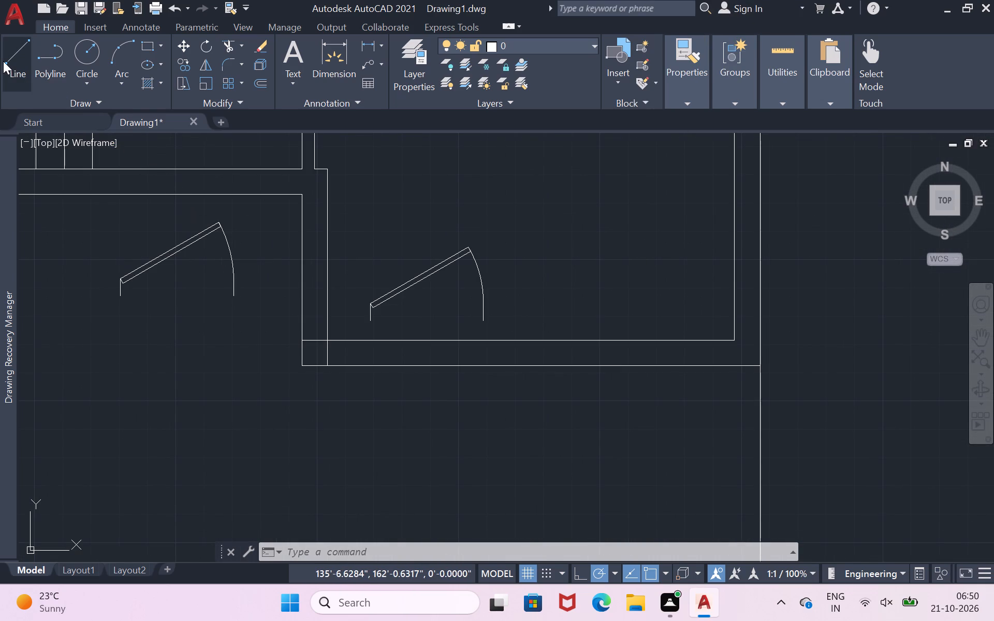
left_click(3, 61)
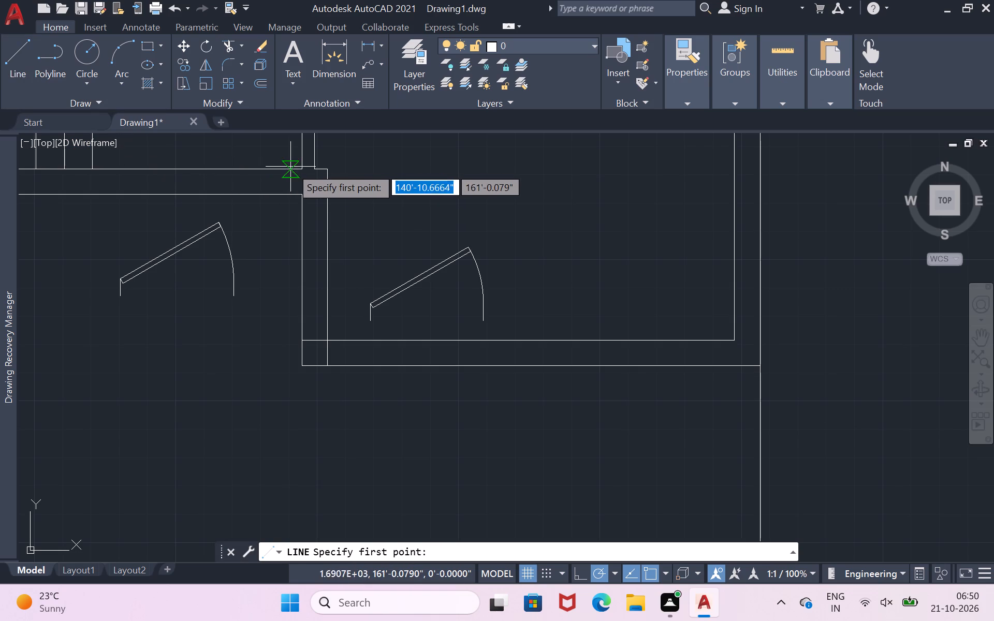
left_click(301, 169)
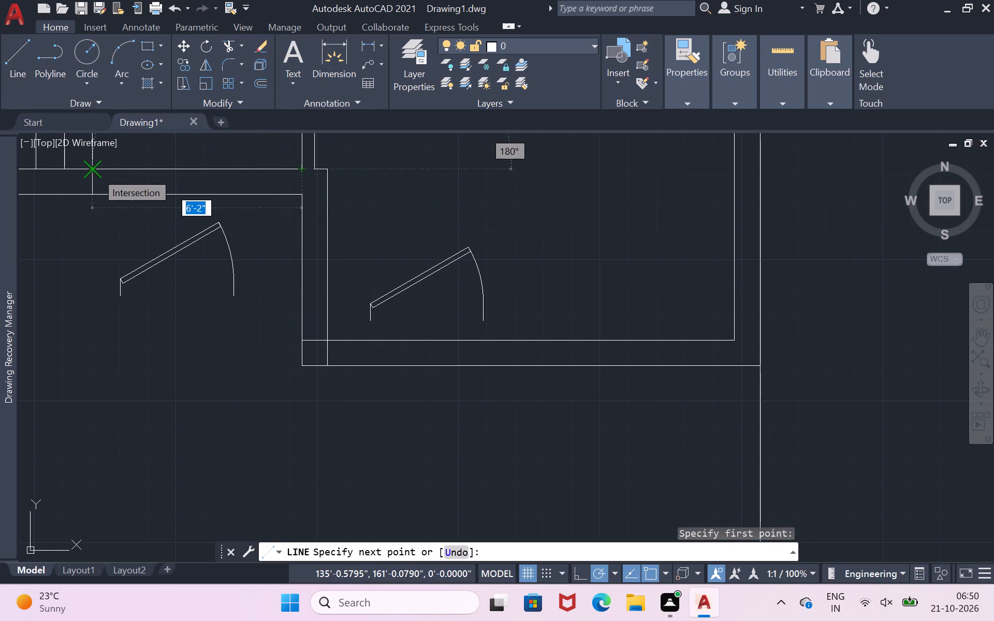
key("4")
key("shift+quotedbl")
key("Return")
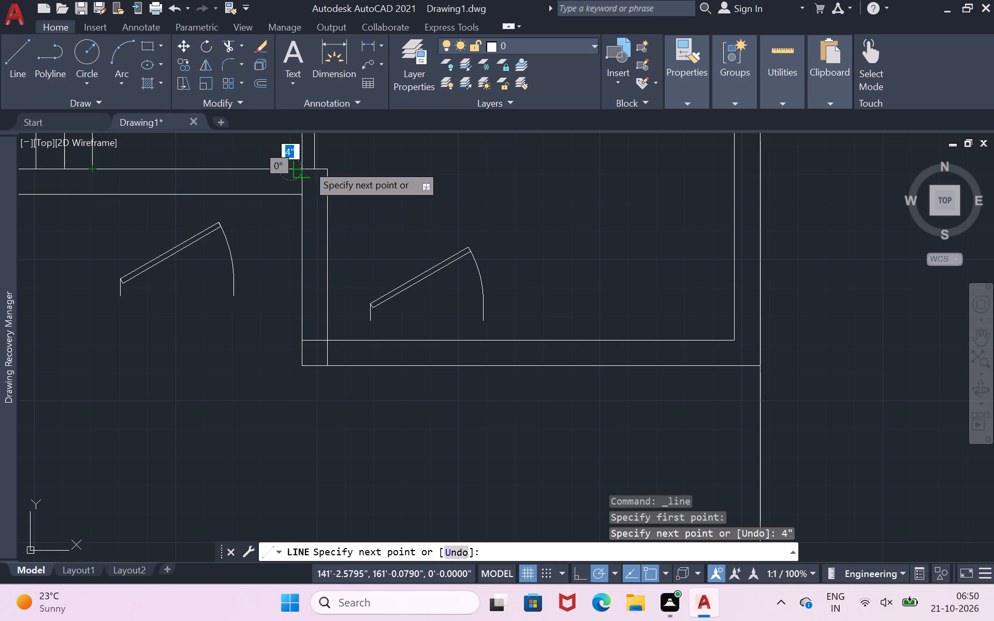
left_click(289, 192)
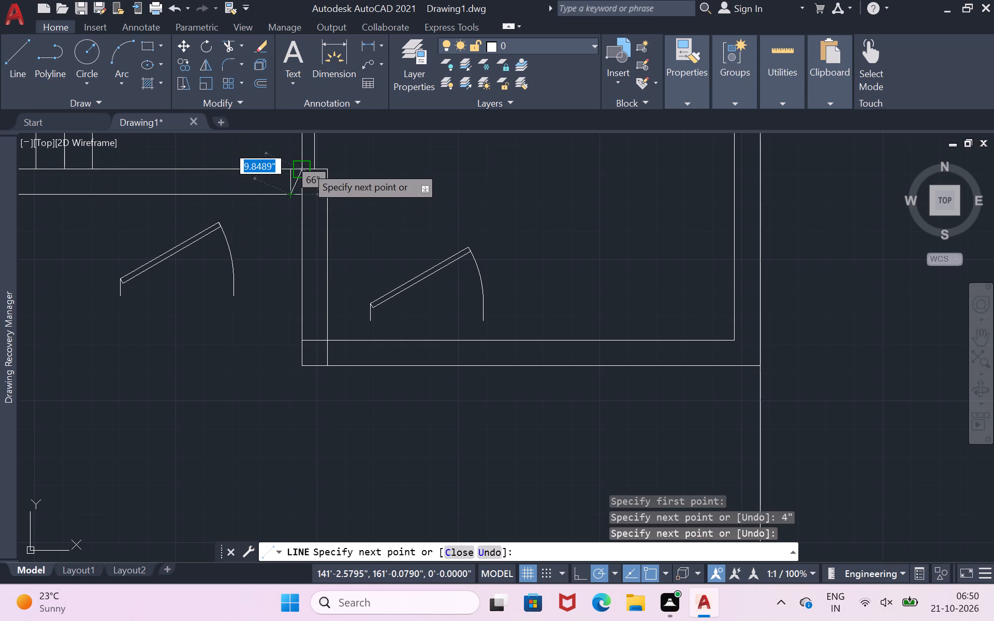
key("Return")
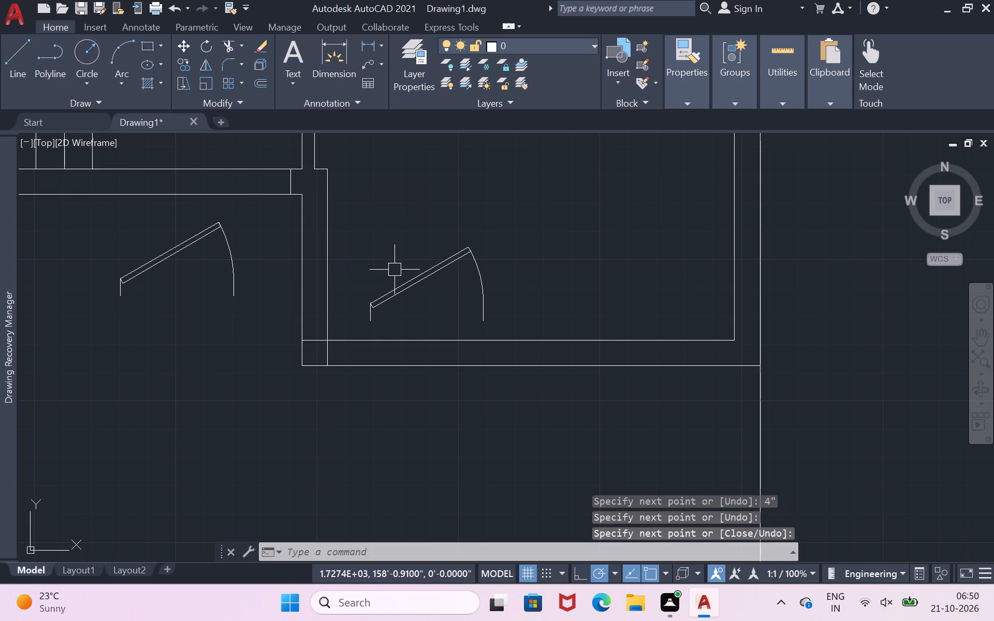
Set the door block below the staircase's bottom wall to Open 90º.
scroll(394, 270, "down", 2)
scroll(341, 227, "up", 1)
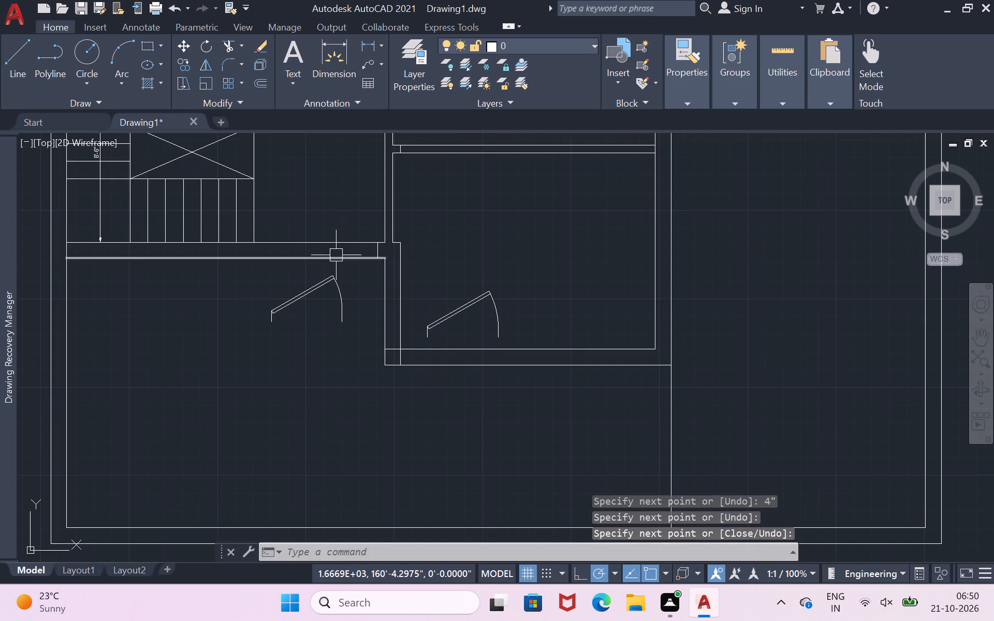
scroll(342, 214, "down", 1)
scroll(331, 170, "up", 2)
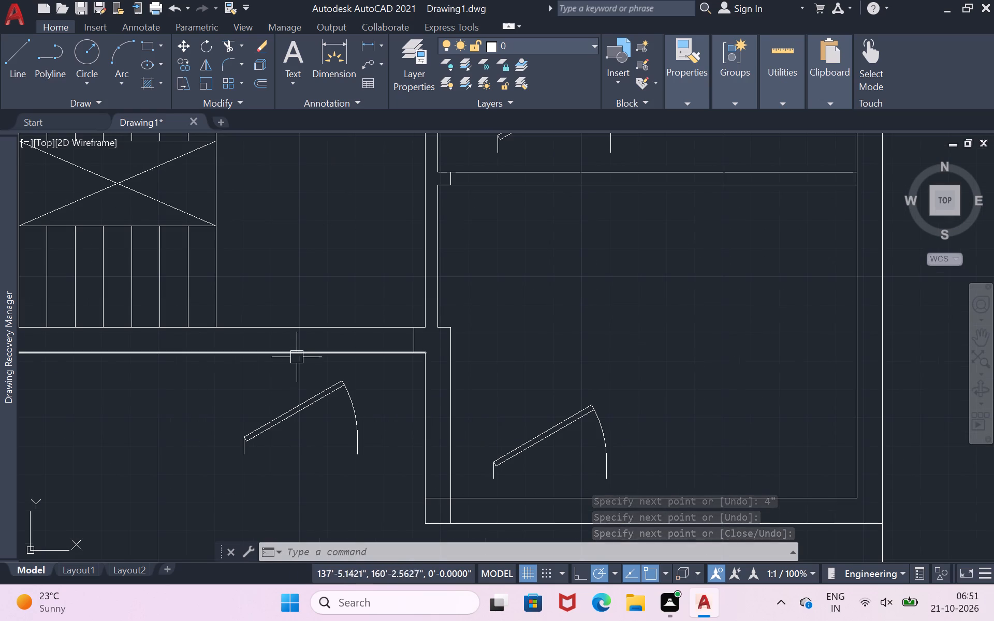
left_click(304, 398)
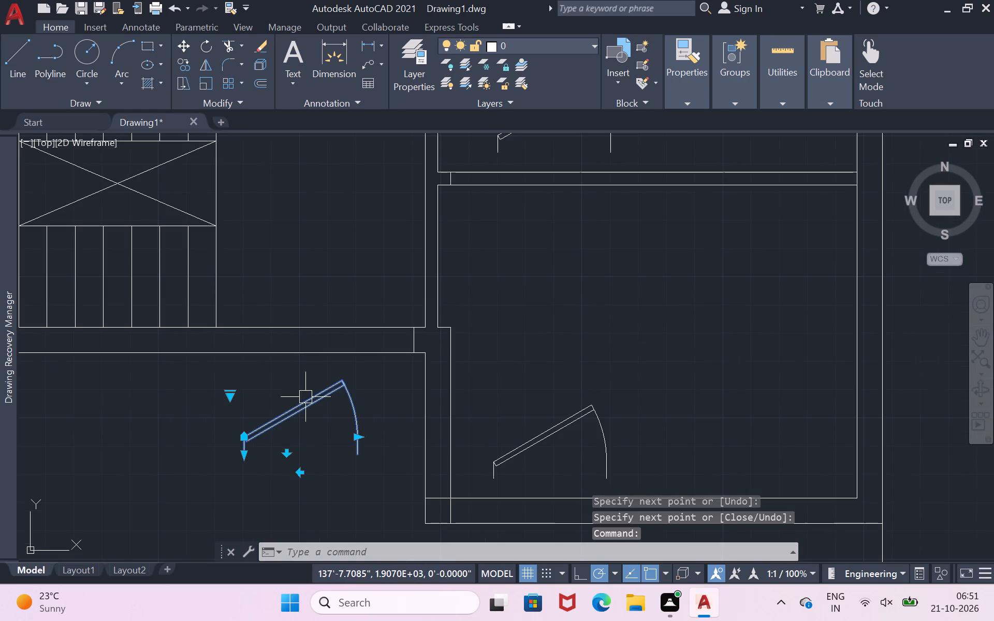
left_click(231, 396)
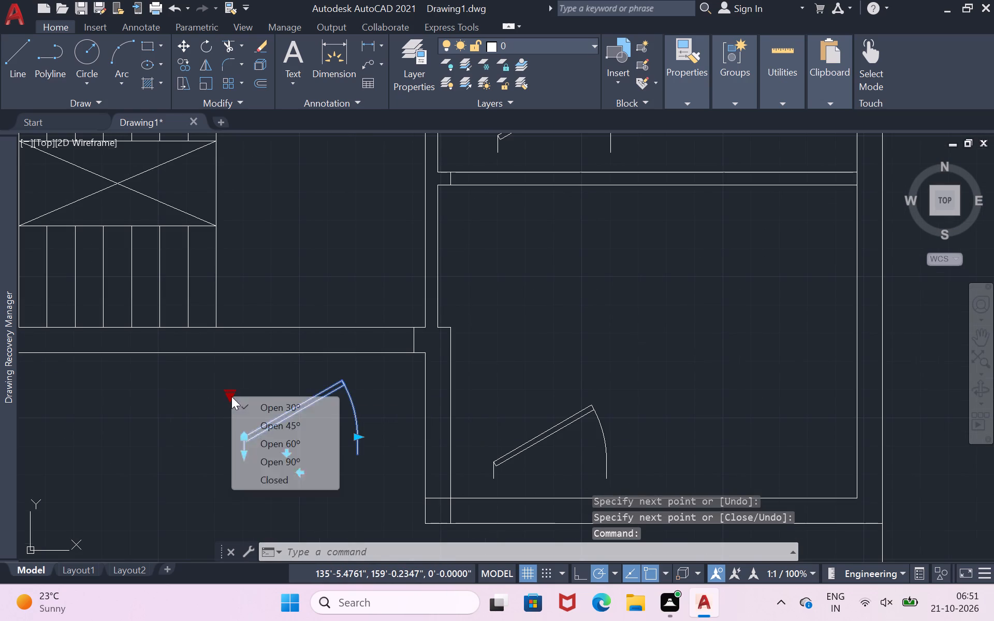
left_click(252, 463)
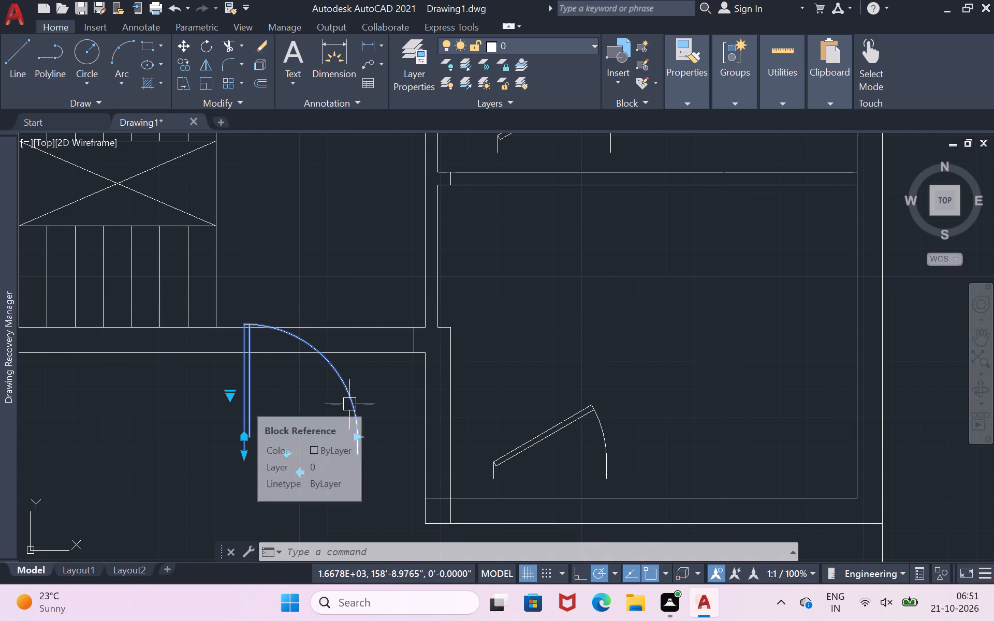
Move the 90º door into the staircase's bottom wall so the free end of its swing arc meets the new jamb line.
key("m")
key("Return")
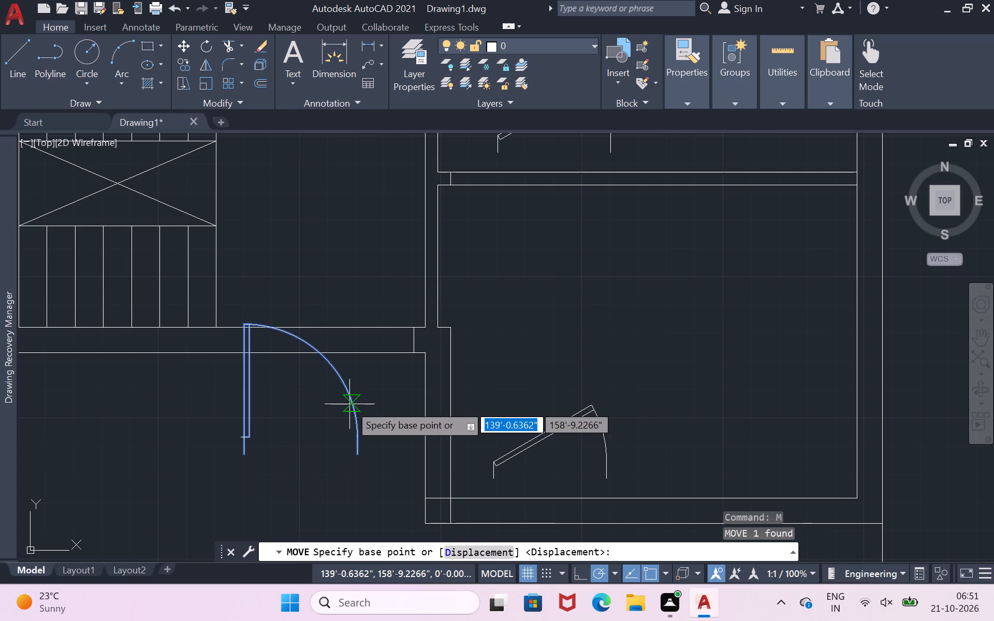
left_click(349, 404)
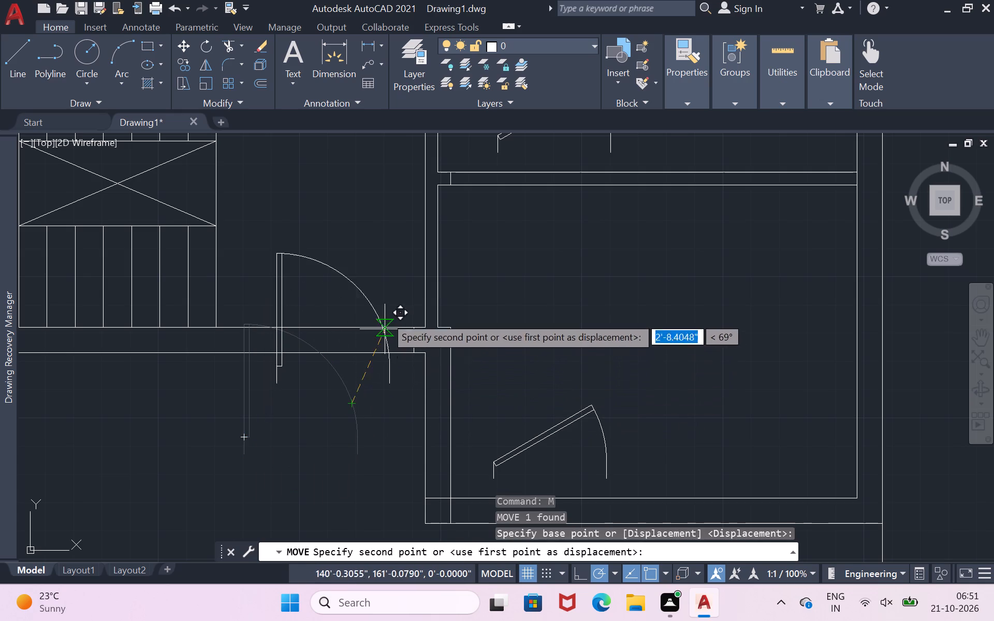
scroll(401, 318, "up", 1)
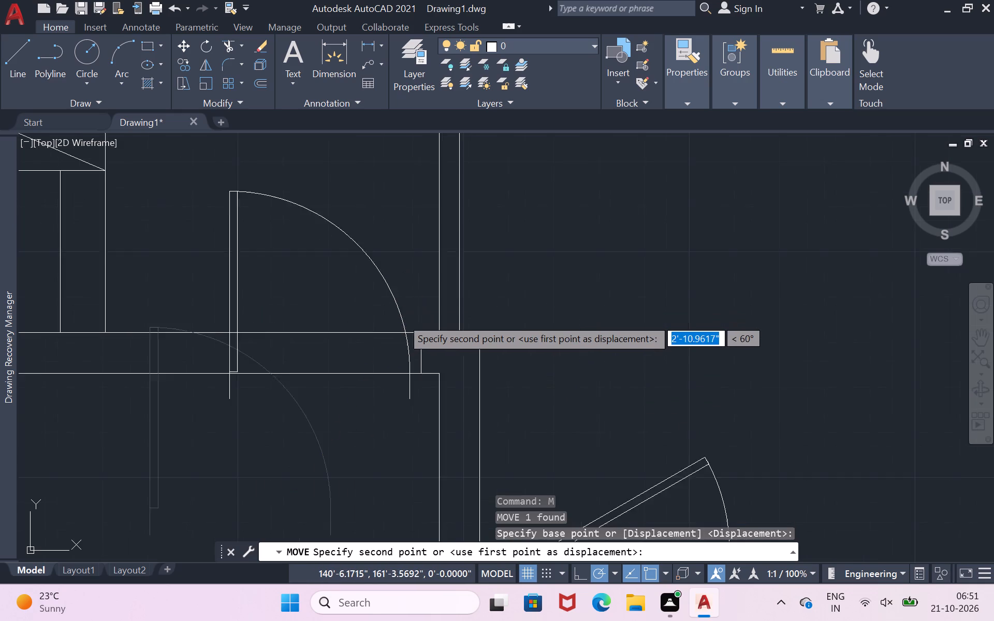
scroll(401, 318, "up", 1)
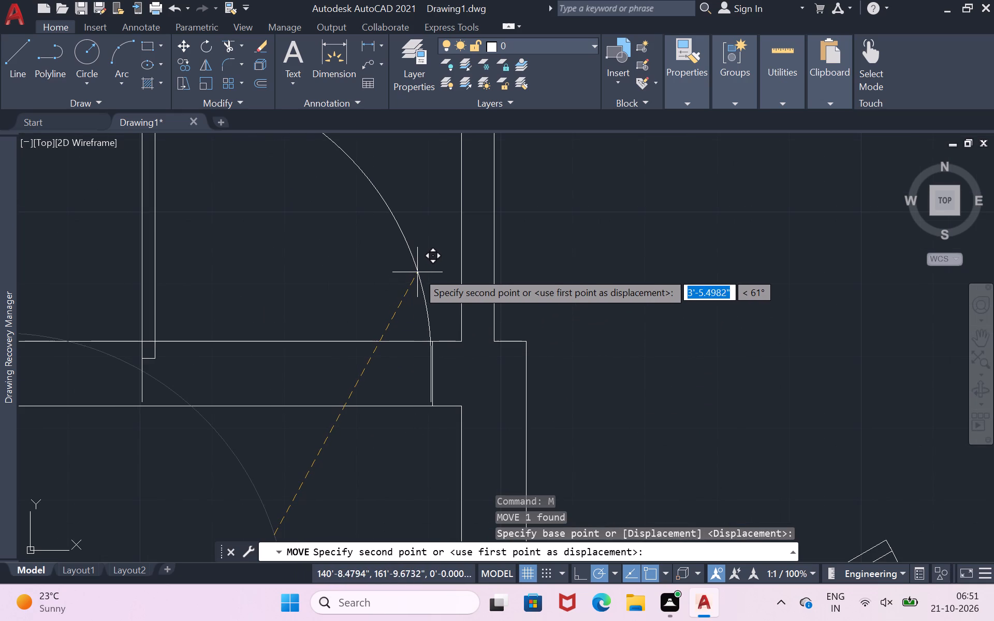
scroll(418, 270, "up", 1)
scroll(418, 270, "down", 1)
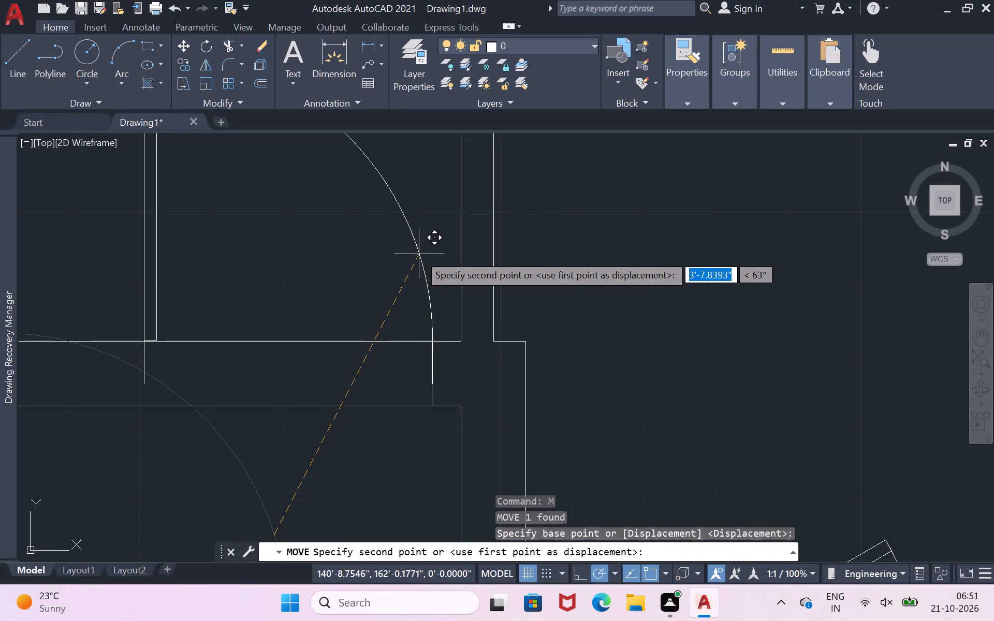
scroll(419, 254, "up", 1)
scroll(419, 254, "down", 1)
scroll(419, 254, "up", 1)
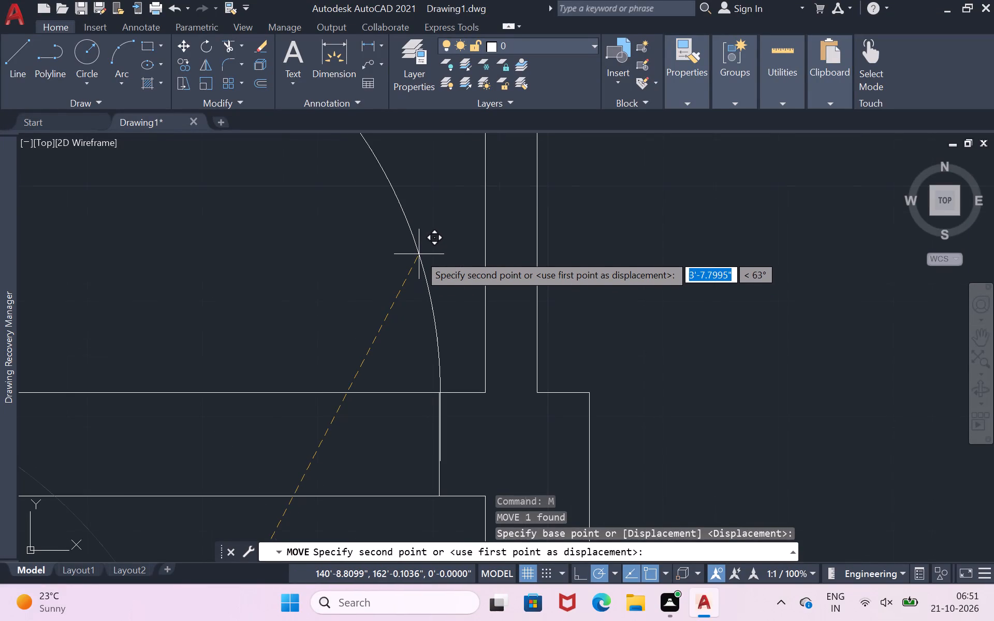
scroll(374, 275, "down", 2)
scroll(376, 275, "up", 2)
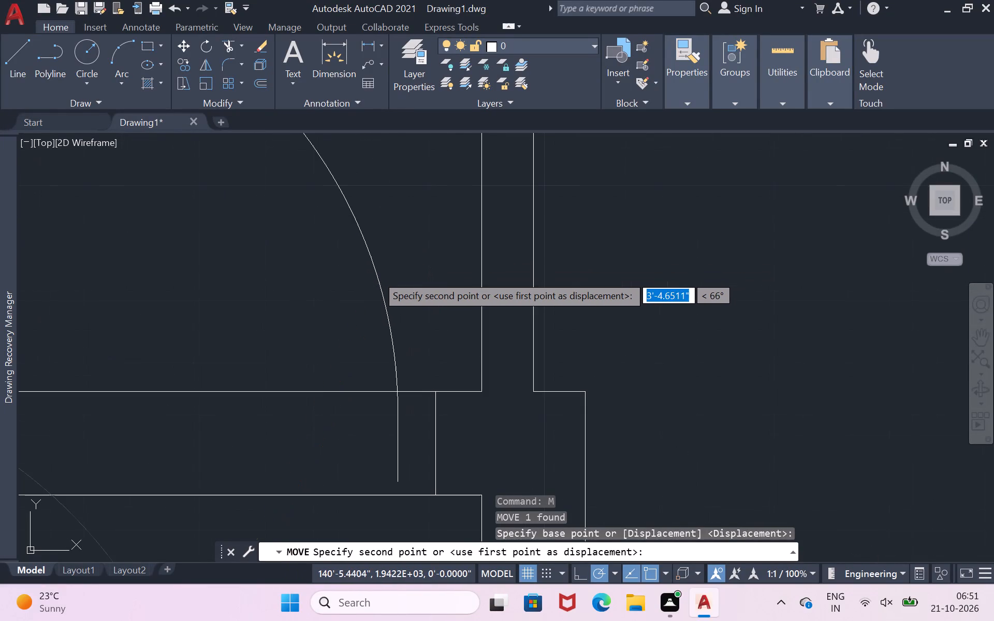
scroll(417, 261, "down", 1)
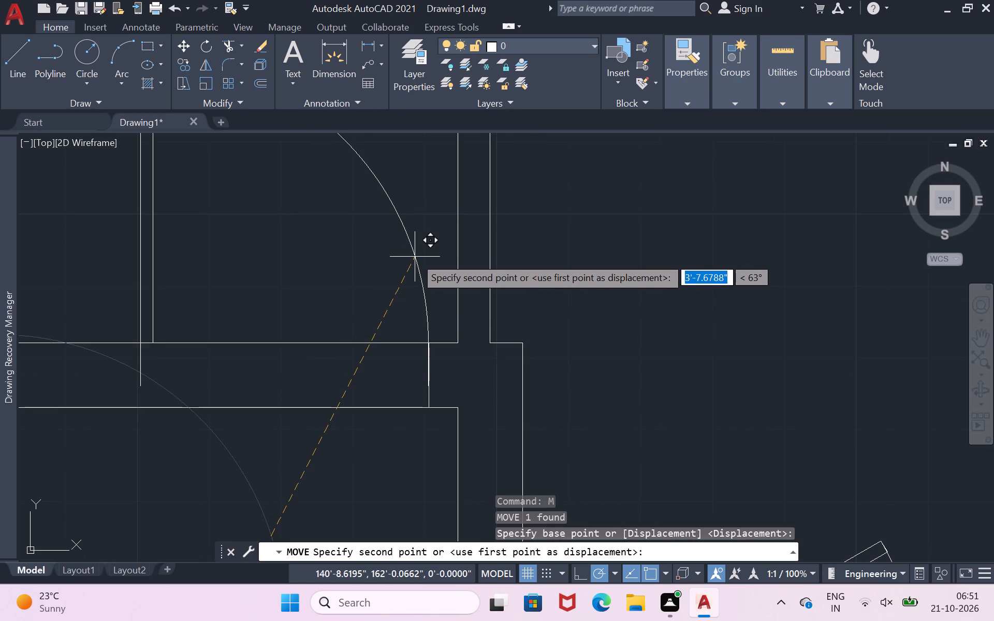
left_click(415, 257)
scroll(415, 257, "down", 2)
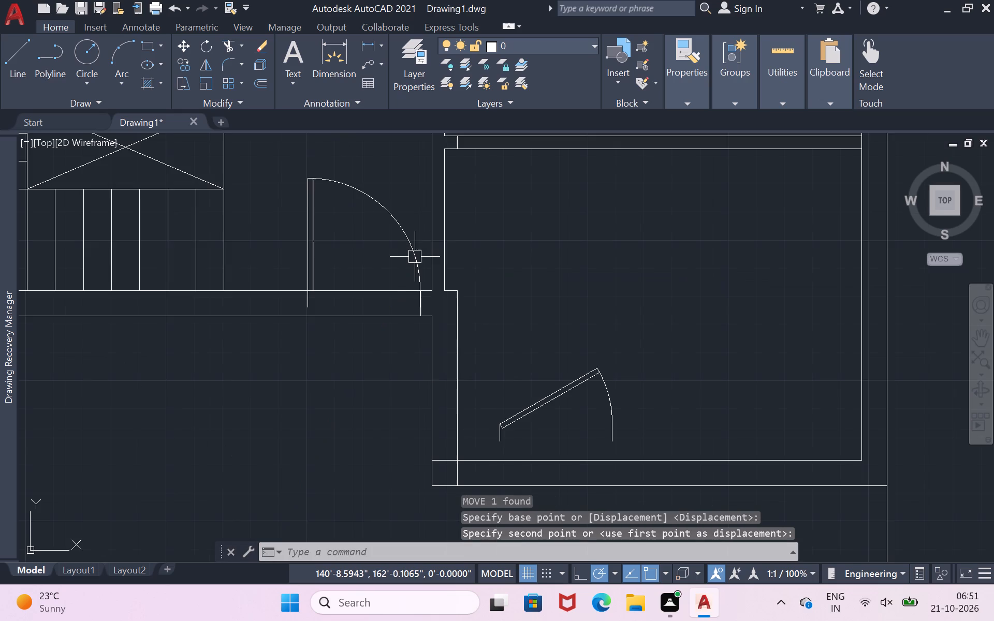
scroll(309, 304, "up", 2)
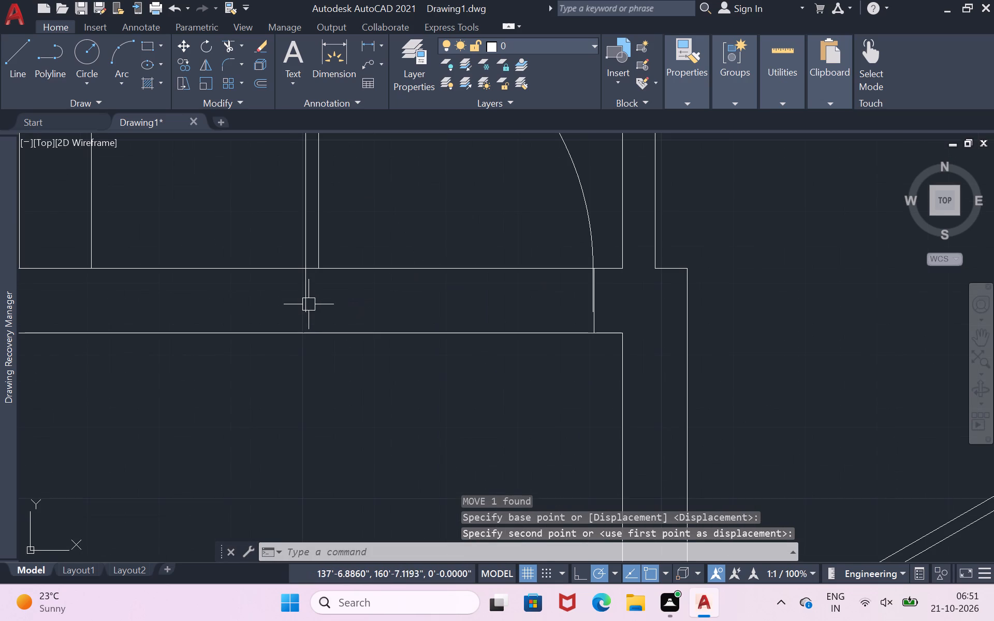
Draw a line about 3" long from the lower end of the 90º door's hinge-side frame to the bottom wall's lower line.
scroll(309, 315, "up", 2)
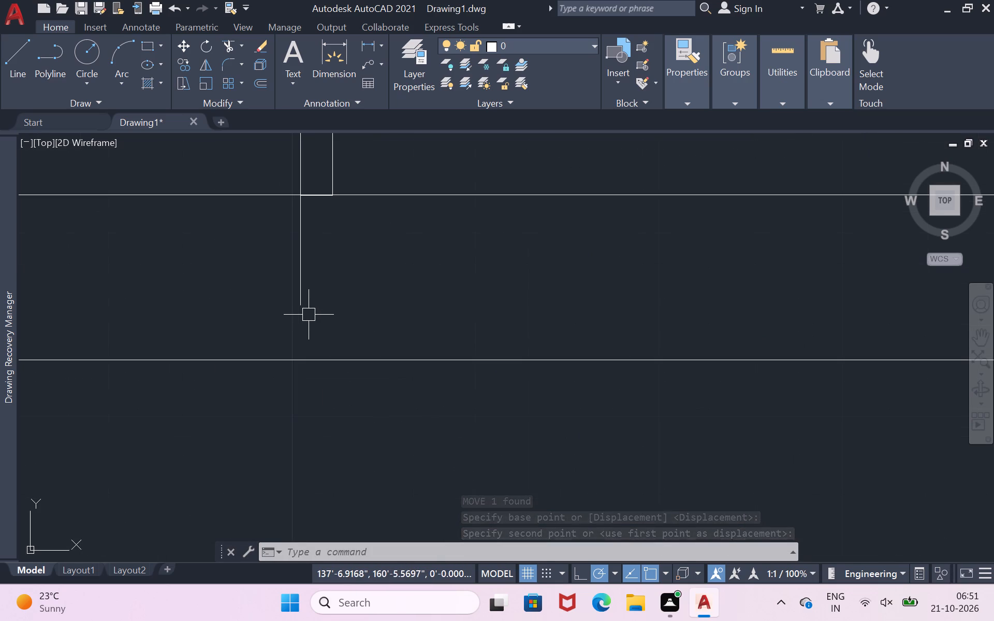
scroll(308, 326, "up", 1)
key("l")
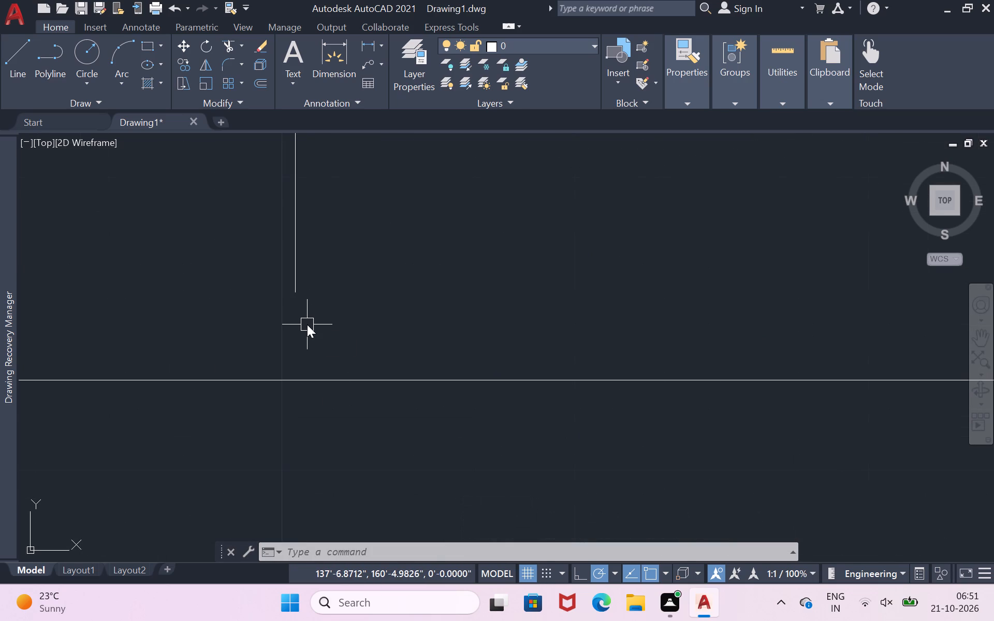
key("Return")
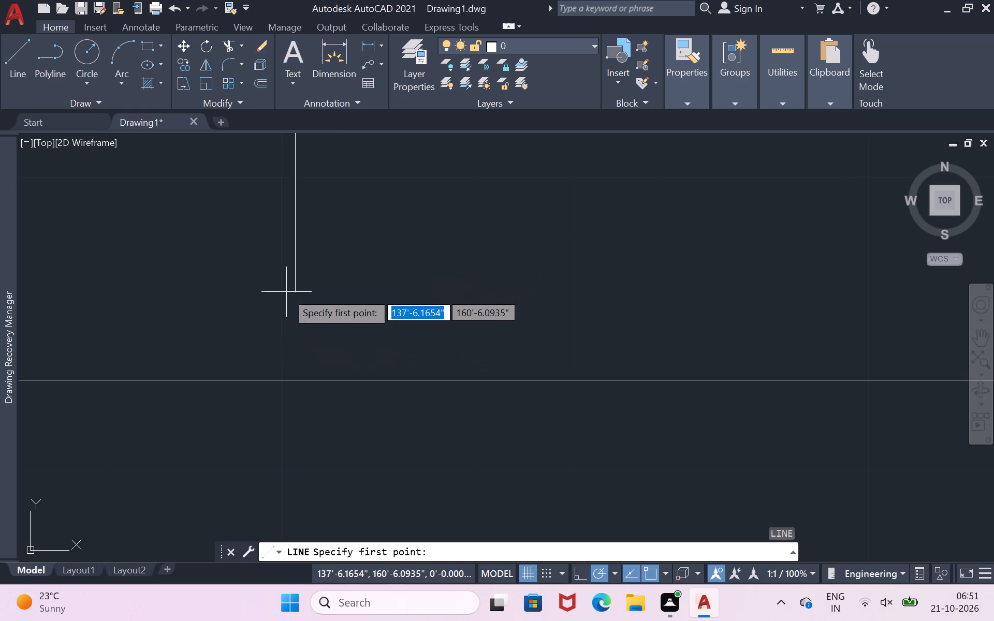
left_click(297, 292)
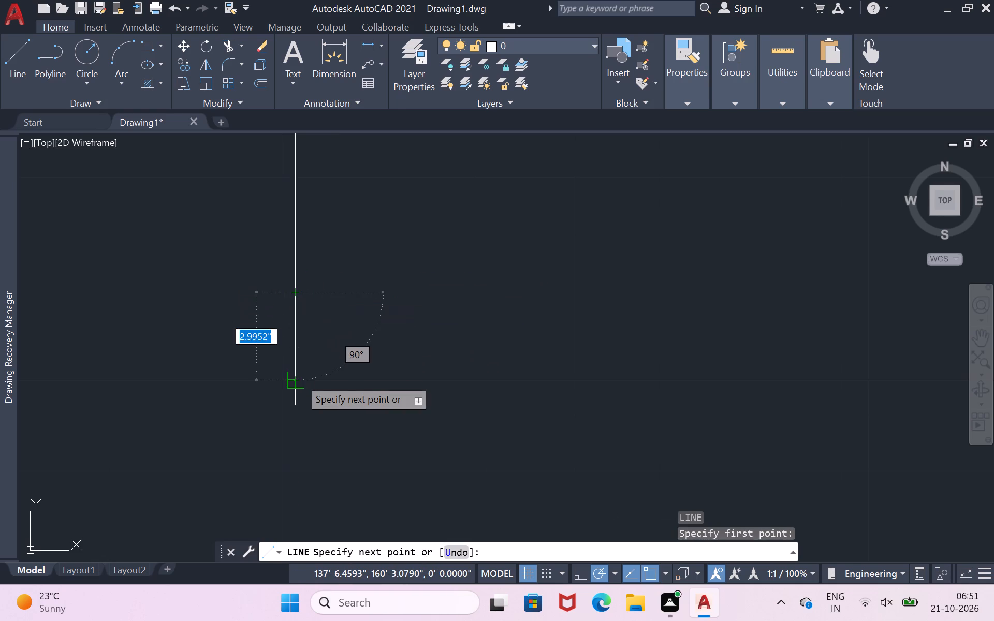
left_click(299, 378)
key("Return")
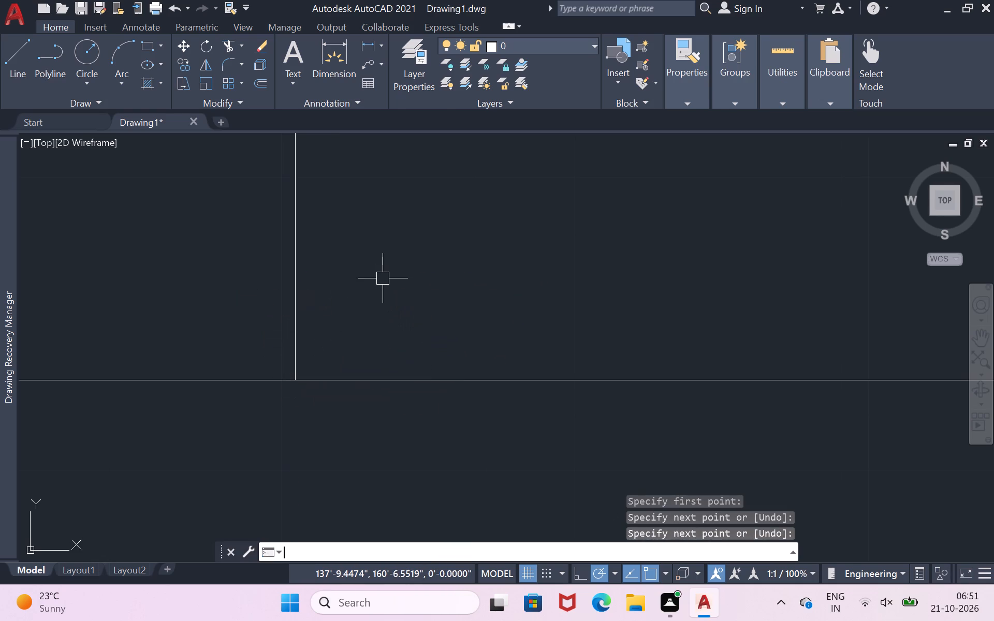
Draw a line about 3" long from the lower end of the door's latch-side frame to the bottom wall's lower line.
scroll(273, 302, "down", 3)
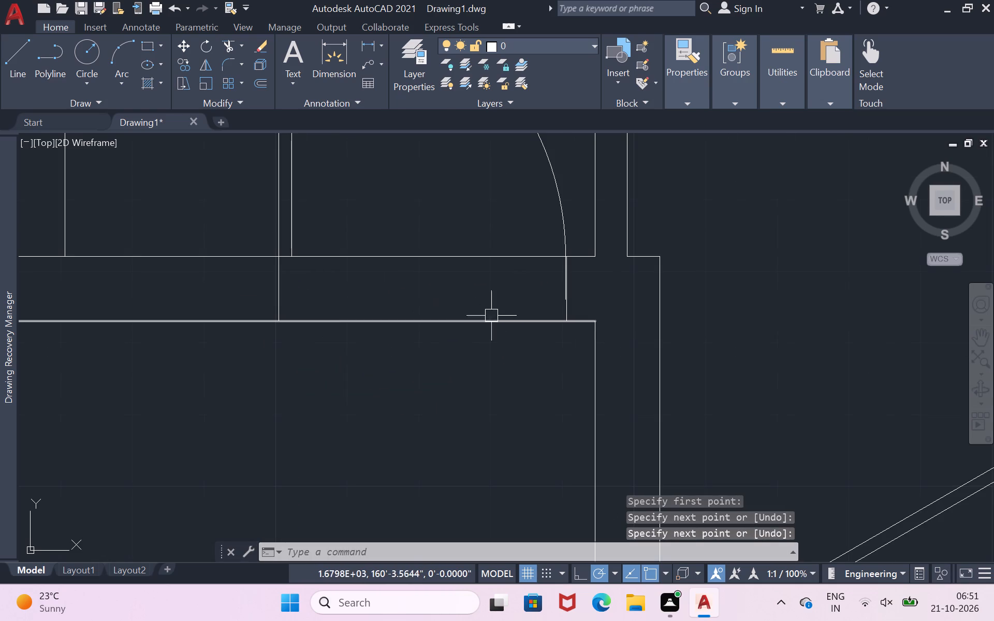
scroll(584, 297, "up", 4)
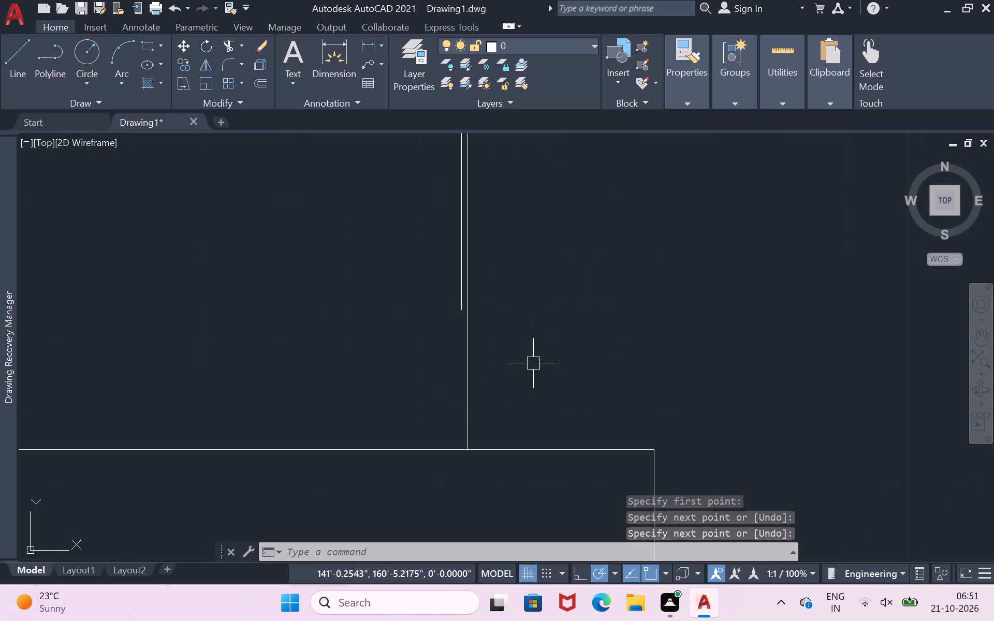
scroll(480, 408, "up", 1)
key("l")
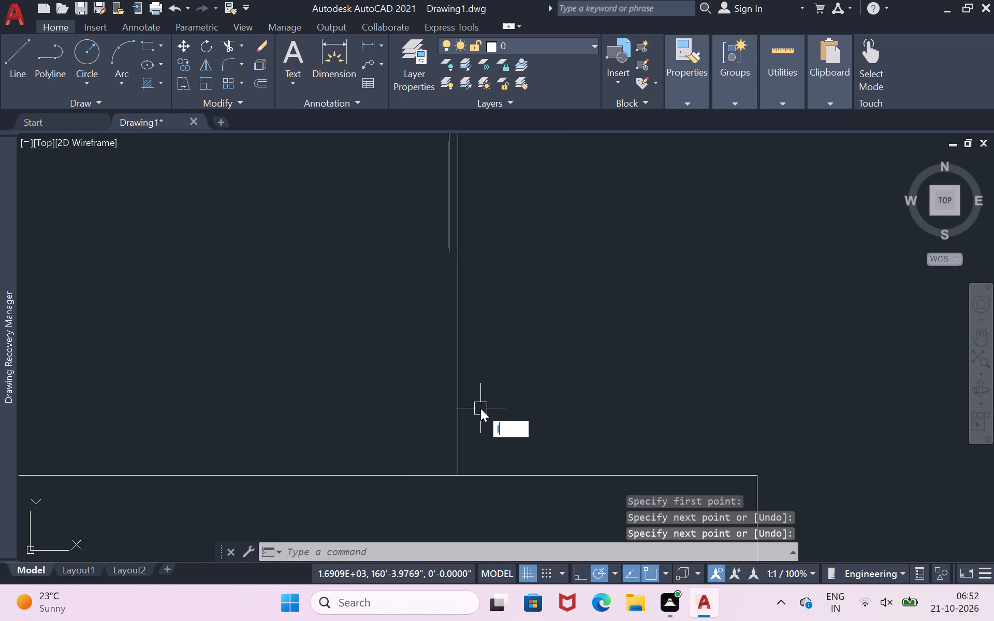
key("Return")
left_click(451, 257)
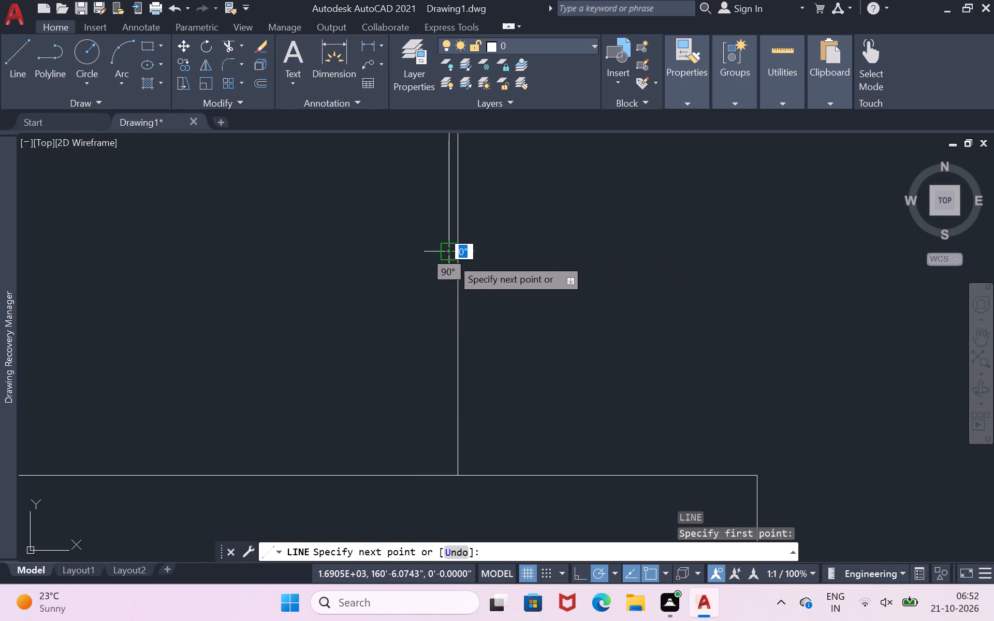
left_click(443, 479)
key("Return")
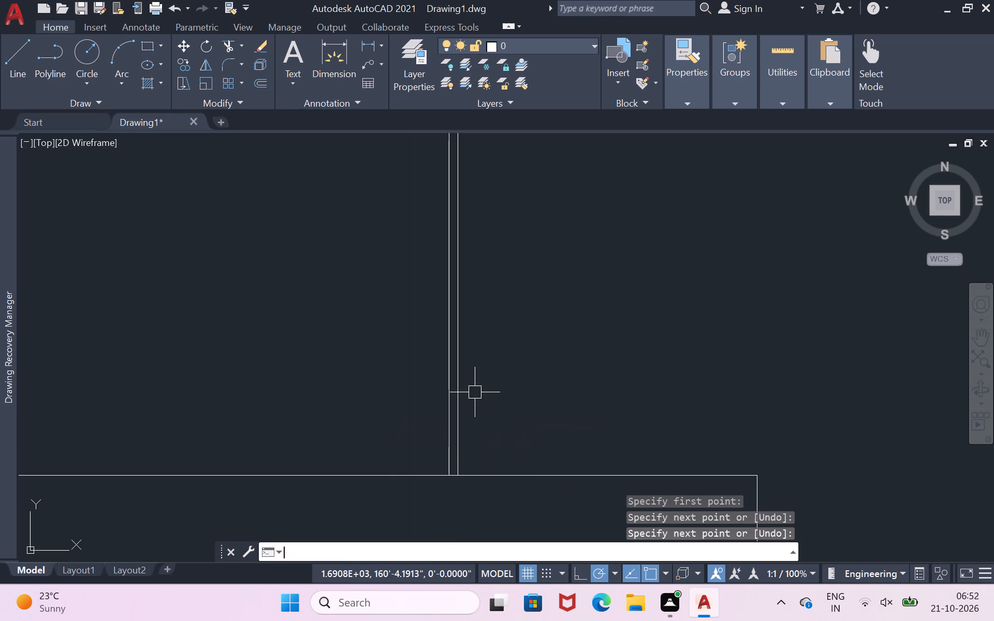
Trim the bottom wall's stair-side line out of the door opening between the two frame ends.
scroll(668, 437, "down", 5)
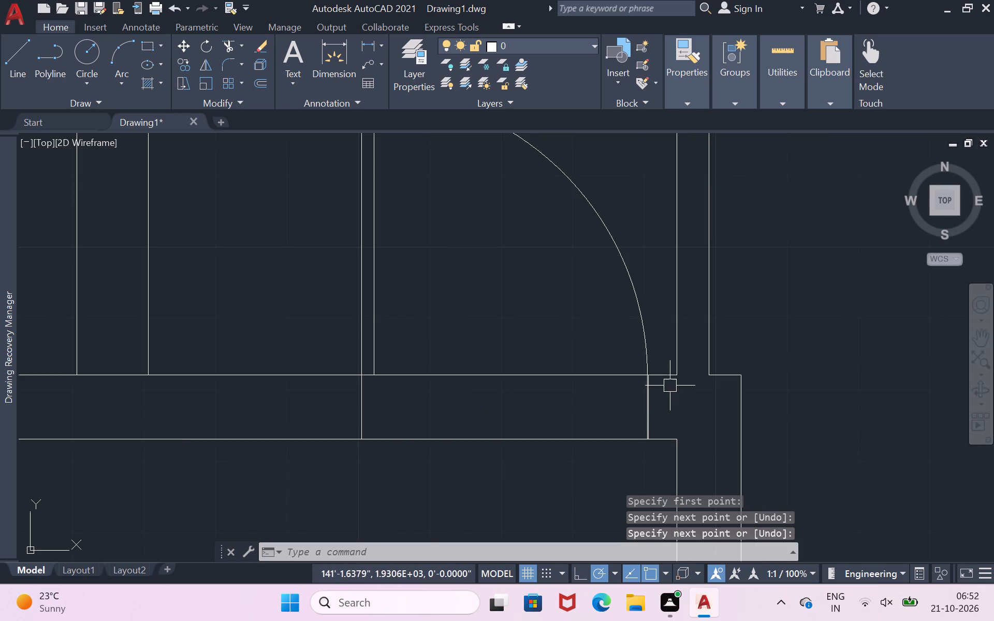
scroll(567, 386, "down", 1)
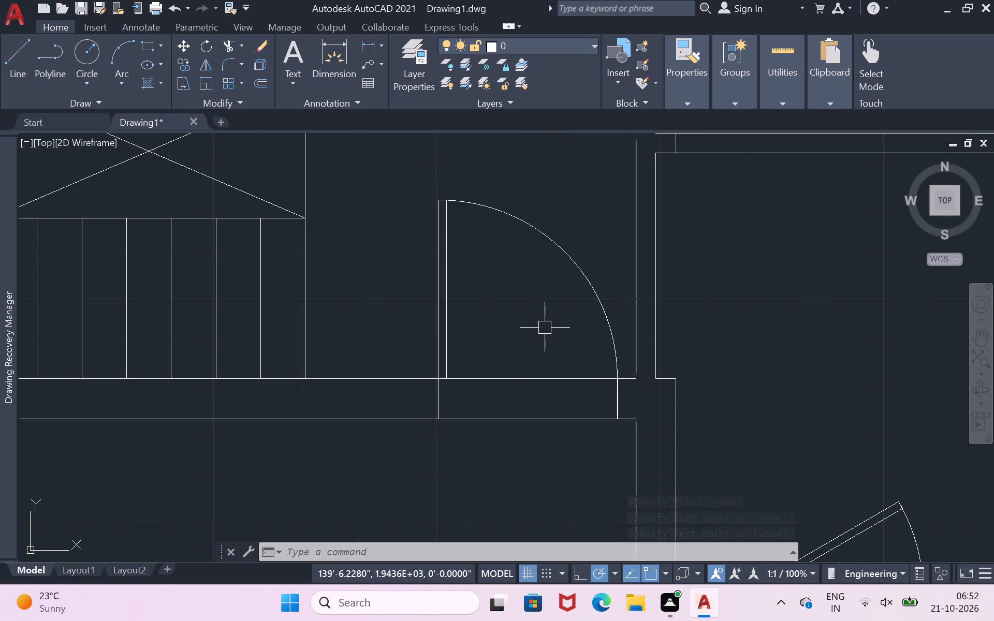
type("tr")
key("space")
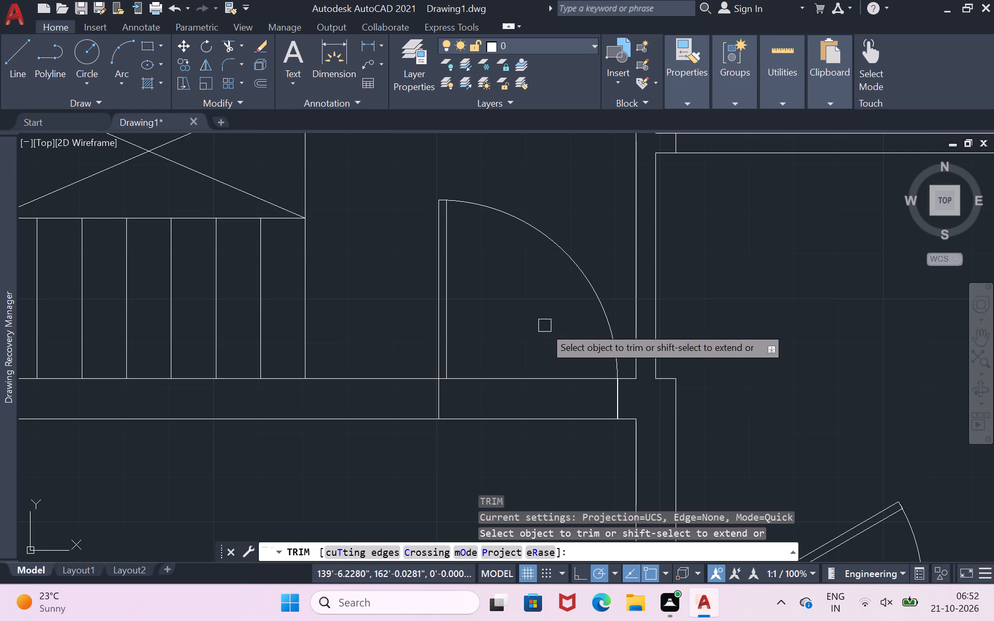
left_click(531, 383)
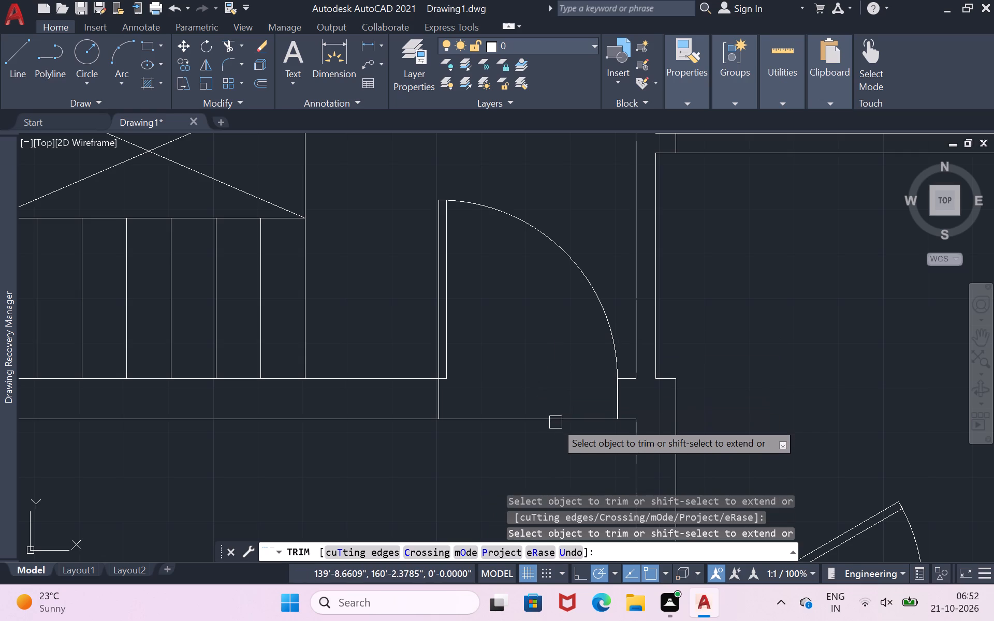
scroll(554, 433, "down", 2)
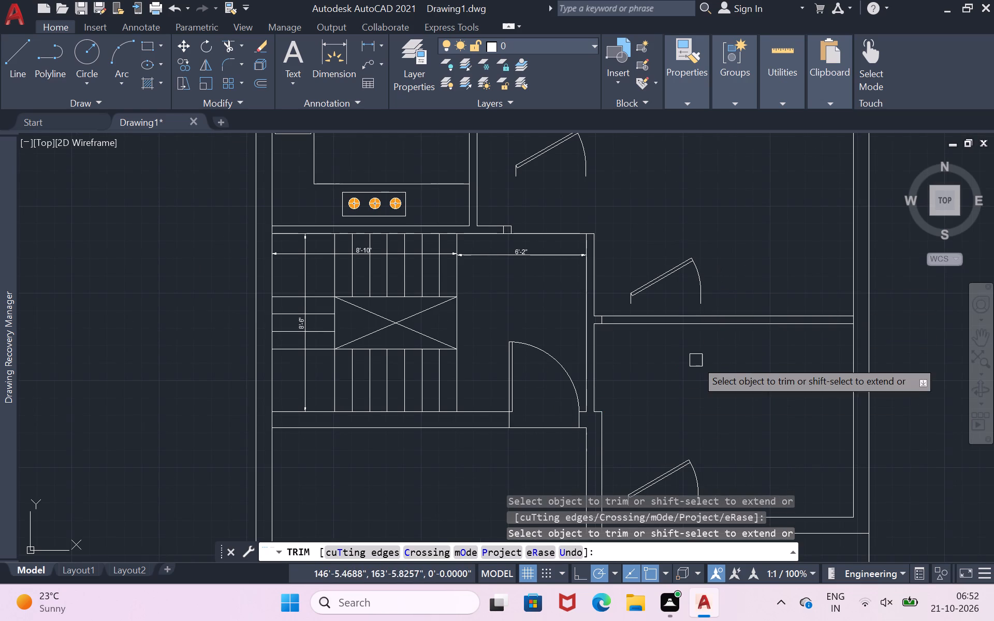
key("Return")
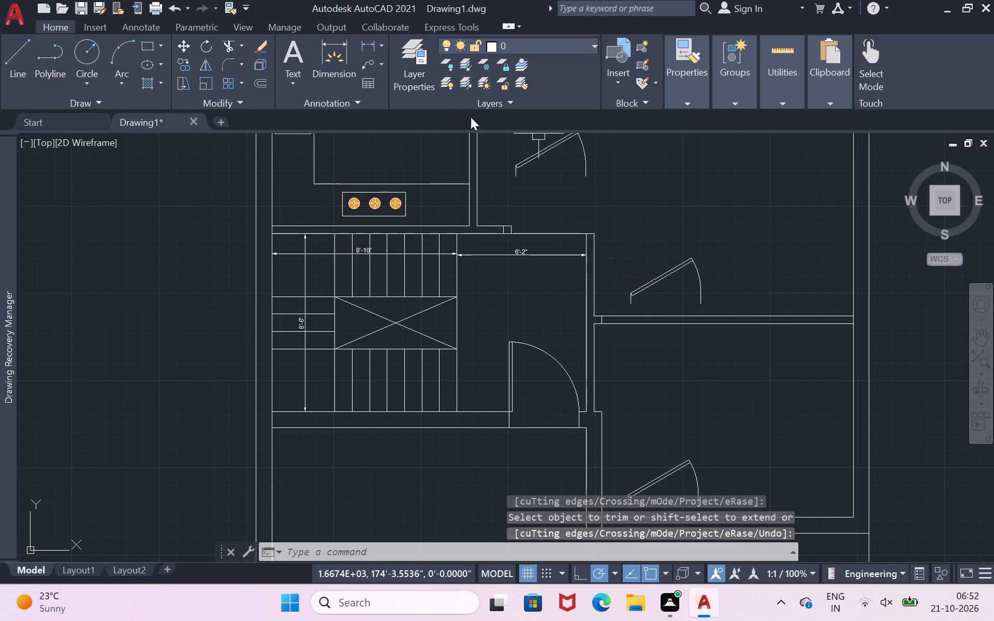
Set the door block north of the staircase to Open 90º.
left_click(537, 157)
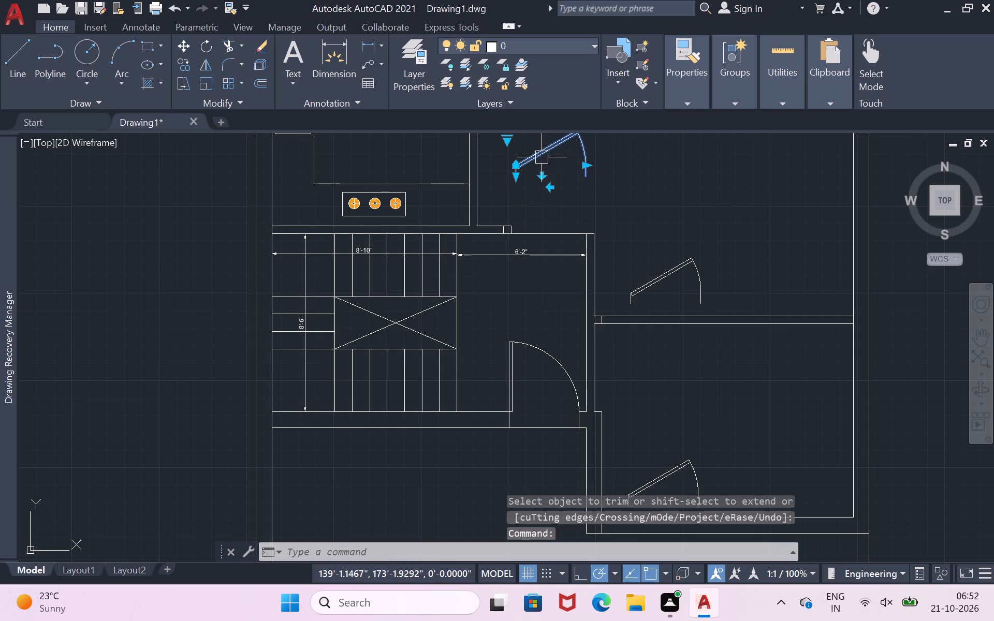
scroll(570, 132, "up", 3)
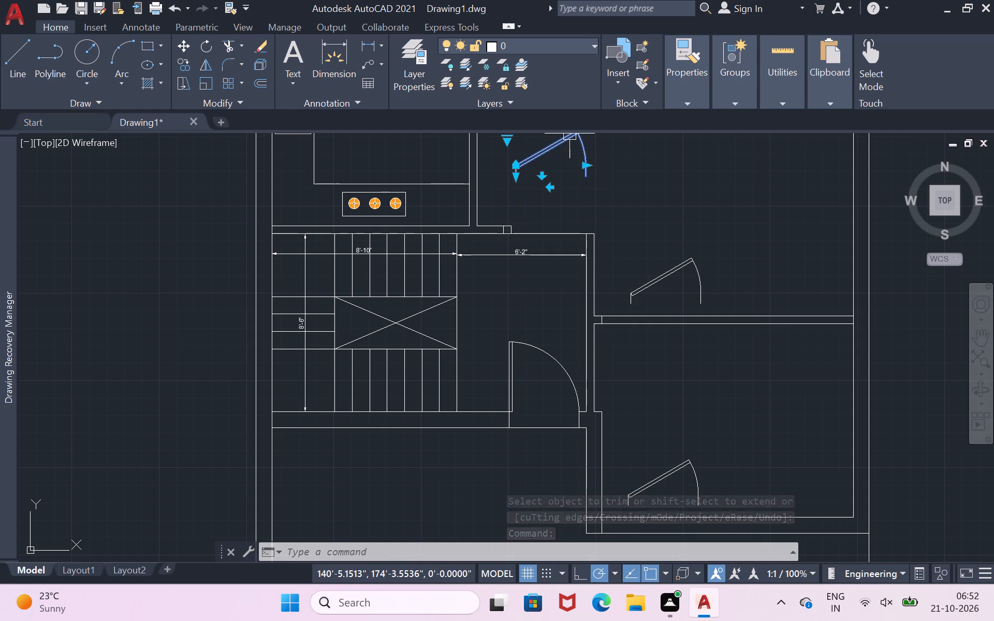
scroll(576, 138, "up", 3)
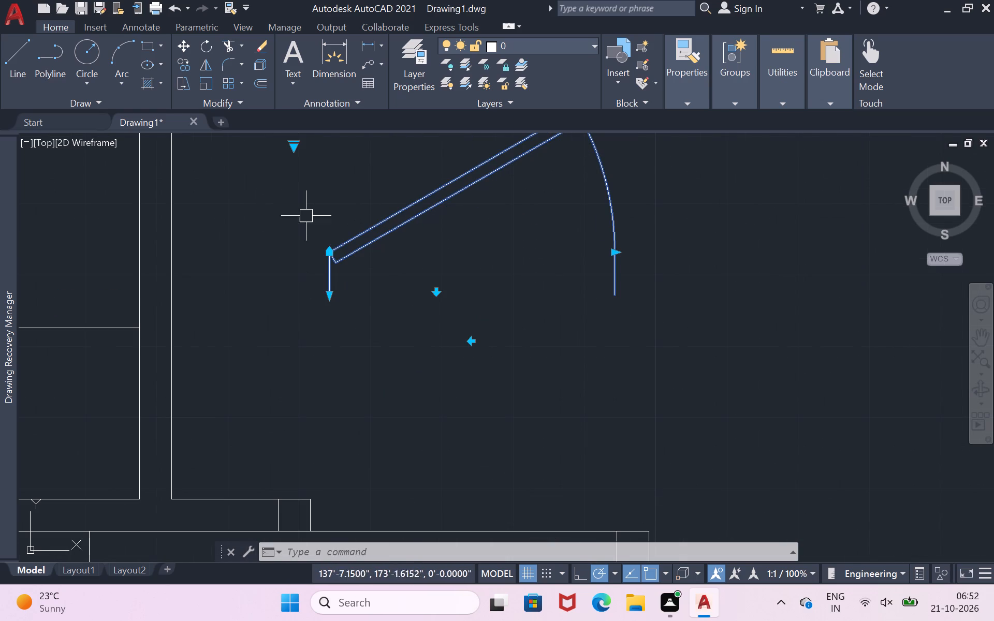
left_click(294, 145)
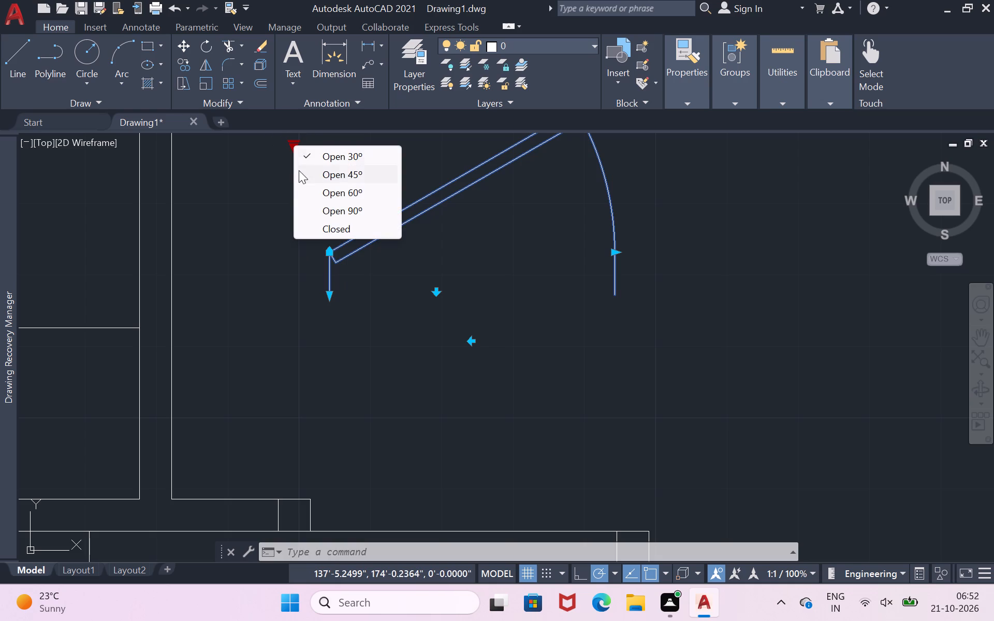
left_click(322, 211)
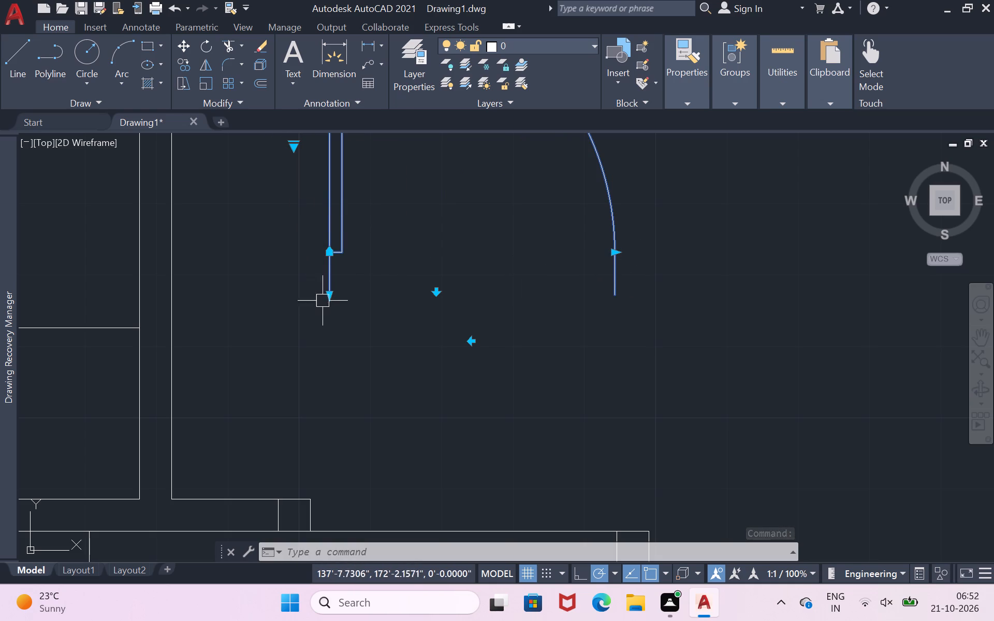
Reduce the frame depth and the opening width of the 90º door north of the staircase to smaller preset sizes.
left_click_drag(326, 298, 326, 283)
left_click(326, 283)
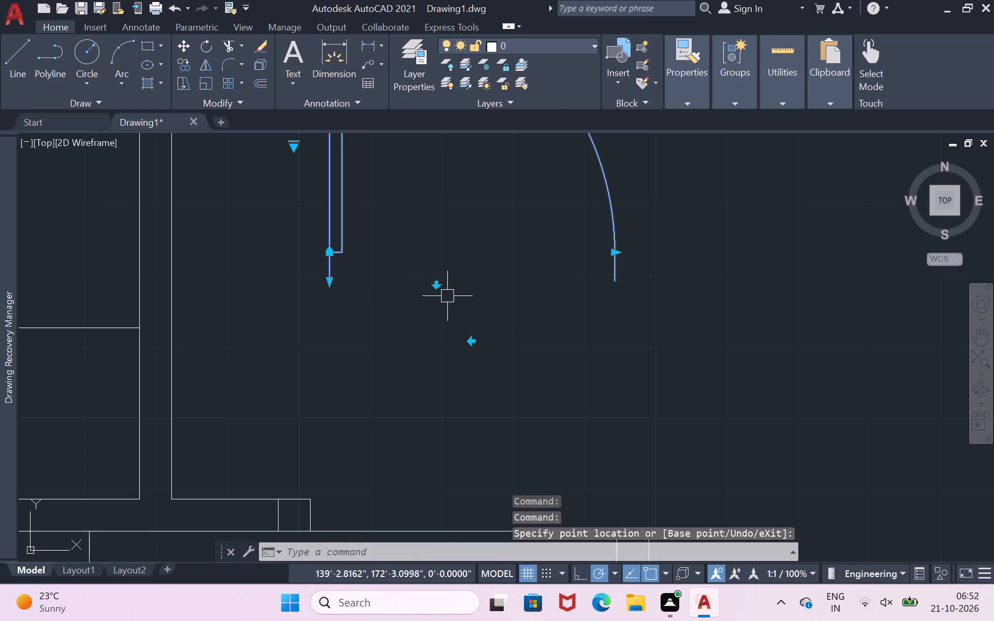
left_click_drag(616, 252, 597, 249)
left_click(597, 249)
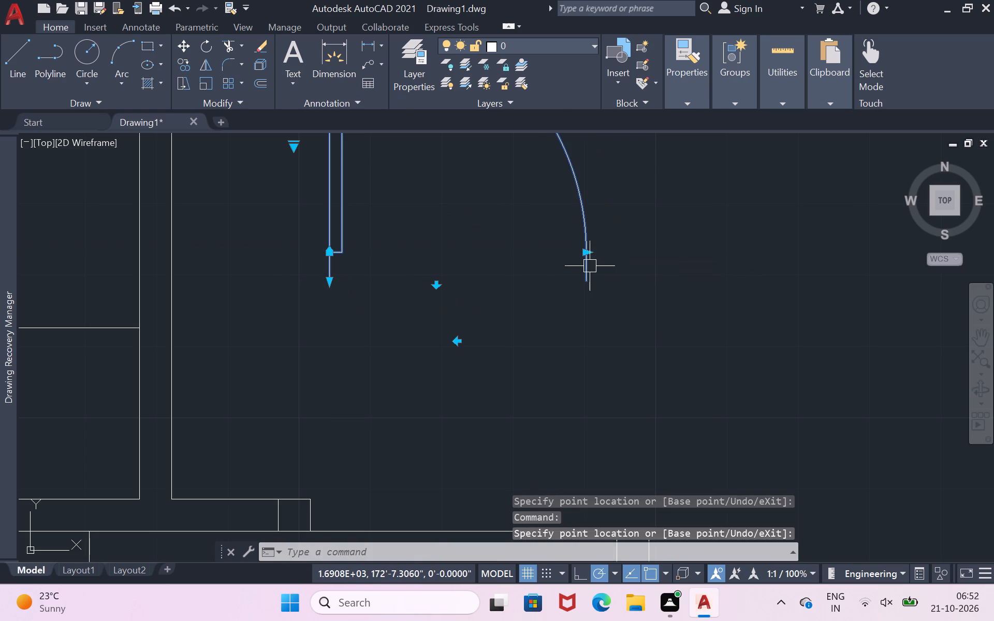
Move the resized door down to just above the wall line over the 6'-2" passage beside the staircase.
scroll(590, 266, "down", 3)
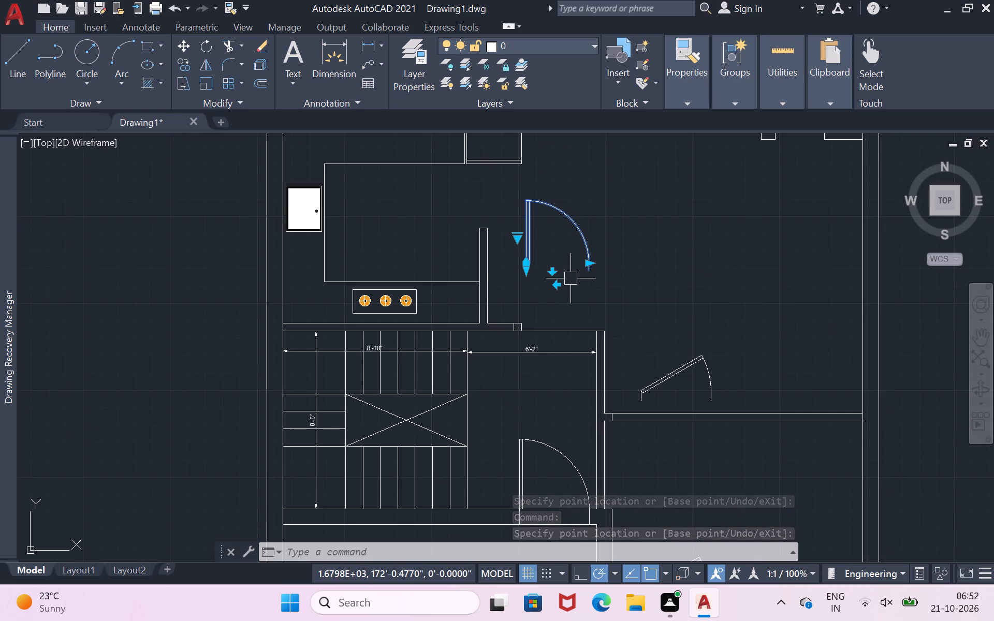
key("m")
key("Return")
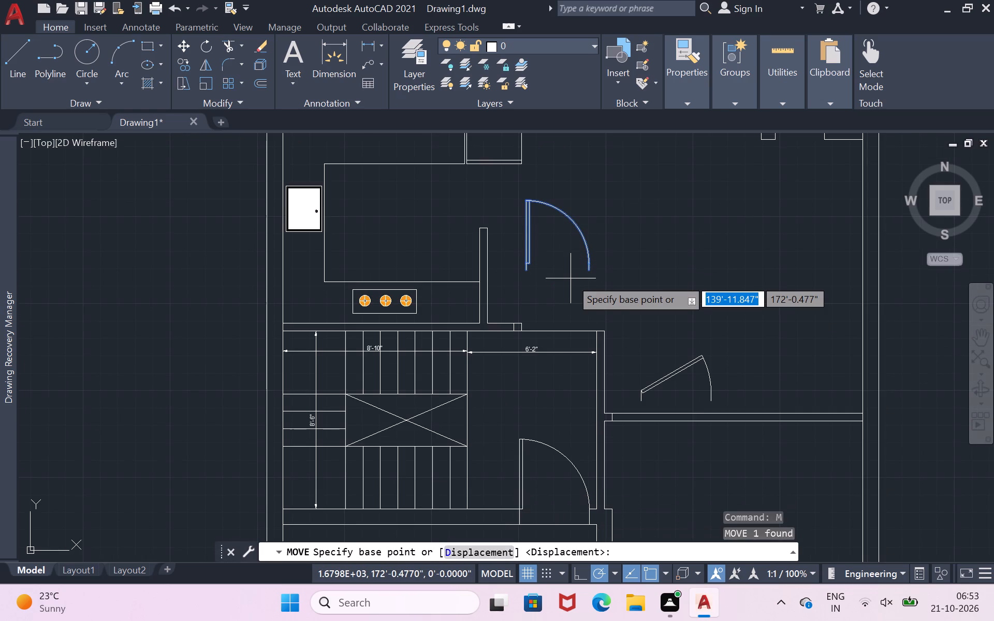
left_click(571, 278)
scroll(586, 362, "up", 2)
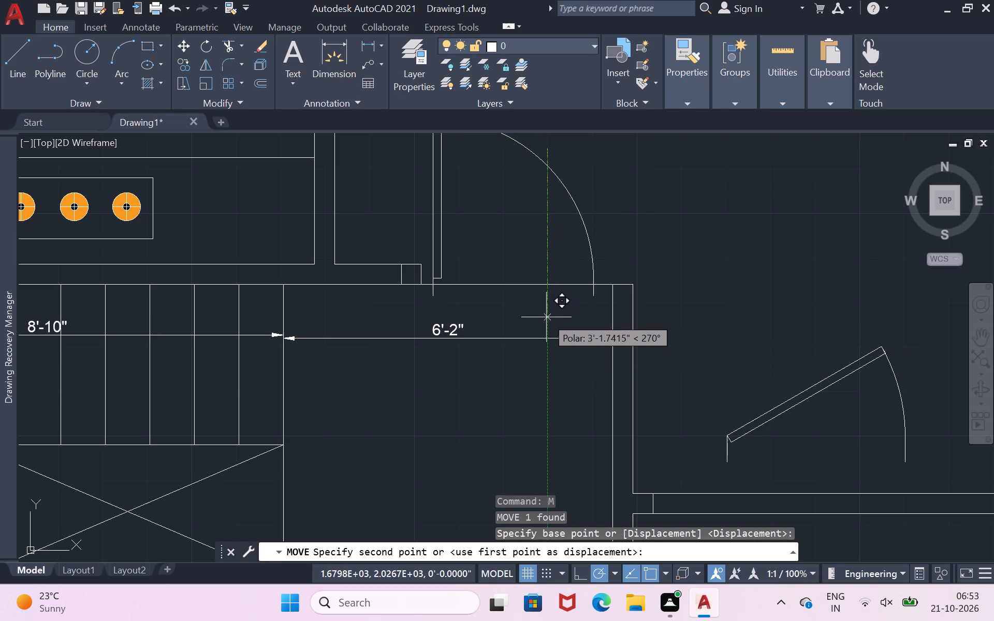
scroll(546, 317, "up", 1)
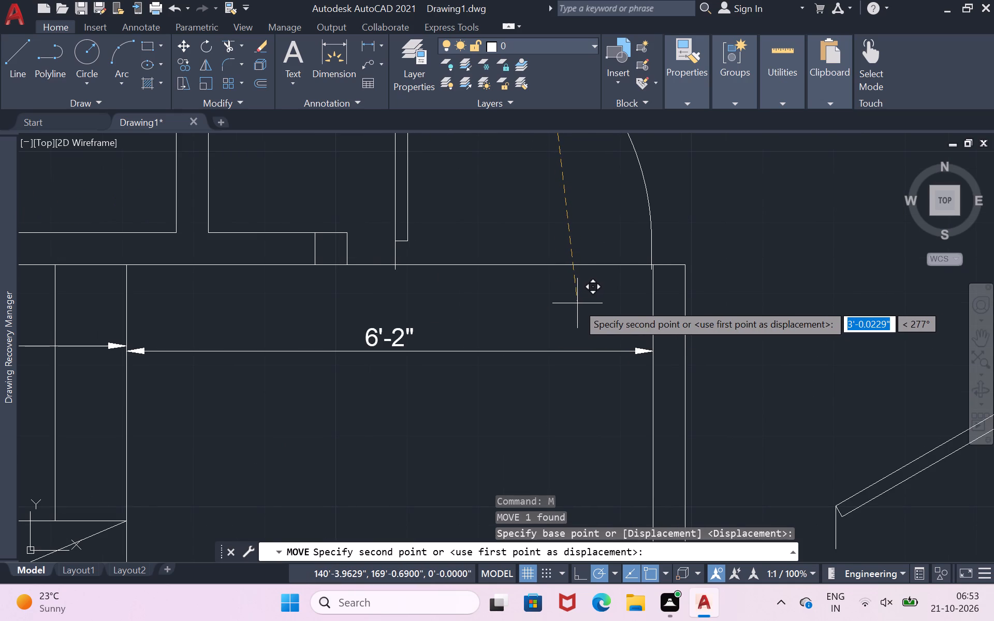
scroll(577, 303, "up", 2)
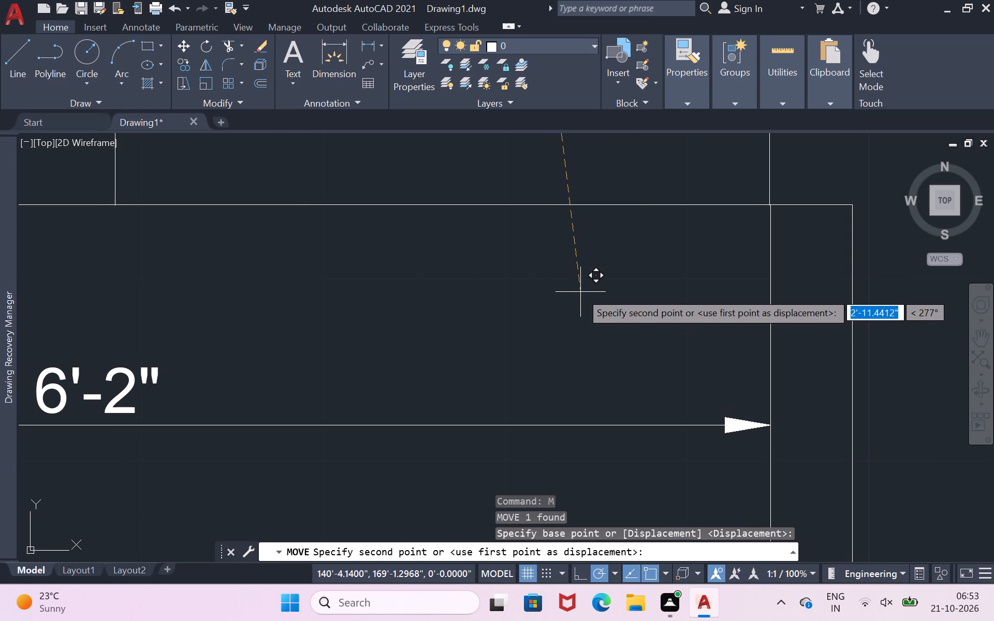
scroll(580, 292, "down", 1)
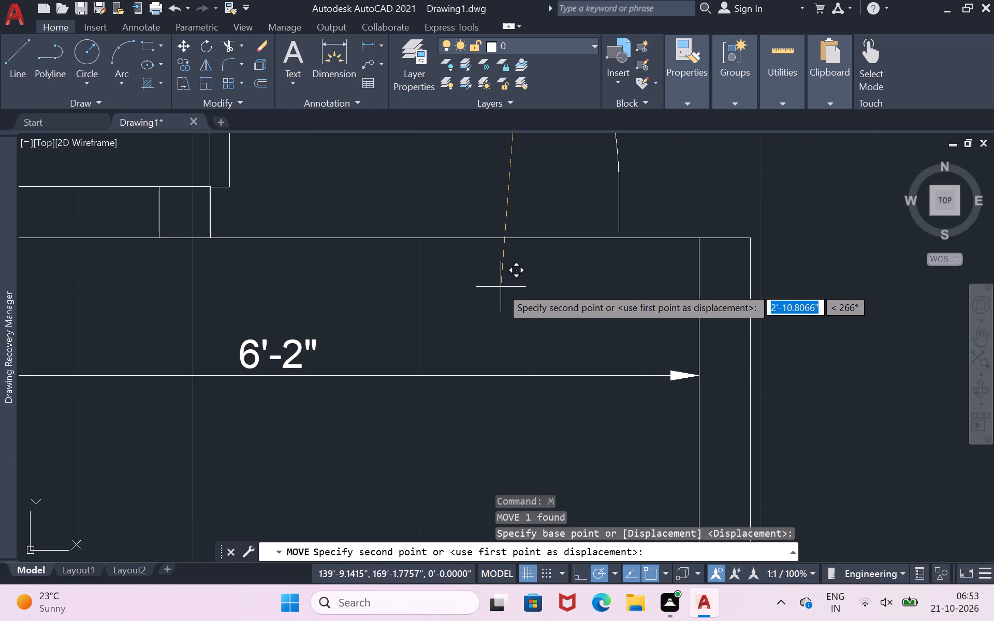
scroll(501, 287, "up", 2)
scroll(501, 287, "down", 3)
left_click(594, 272)
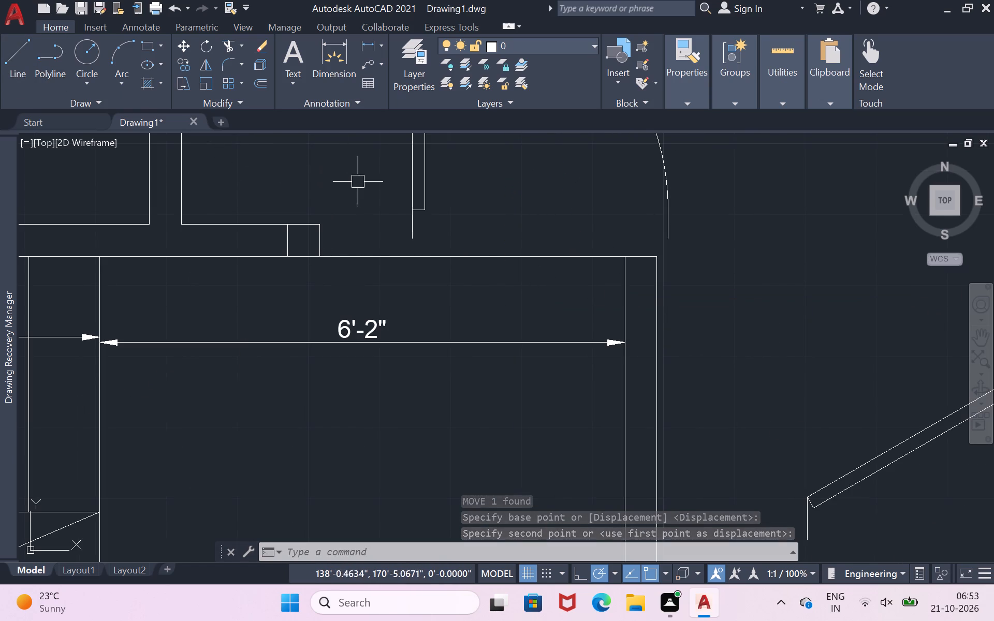
Move the 90º door over the 6'-2" passage southwest until its jambs meet the wall line and the passage's east wall.
left_click(425, 193)
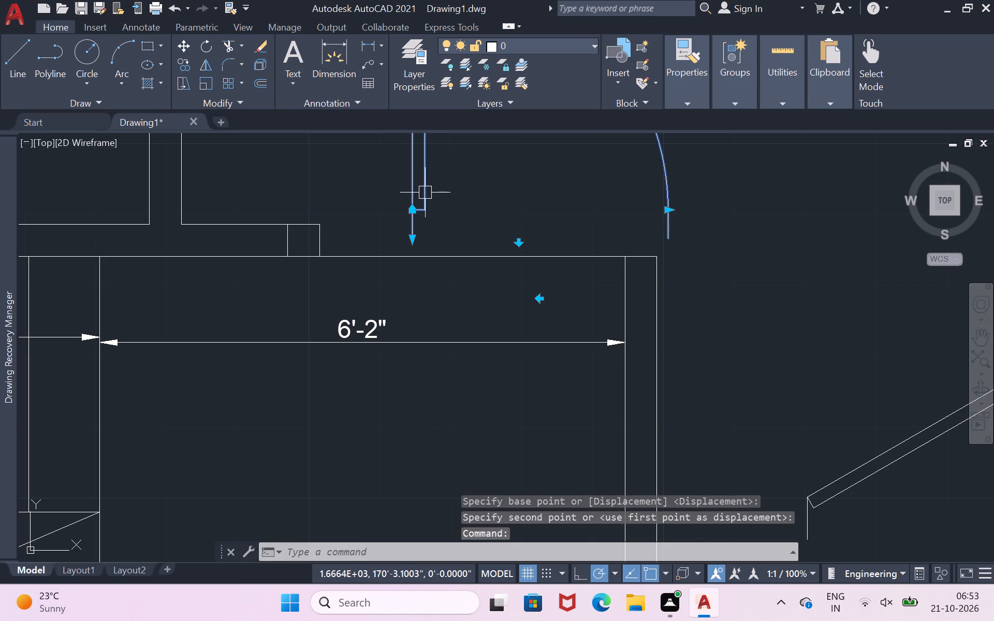
key("m")
key("Return")
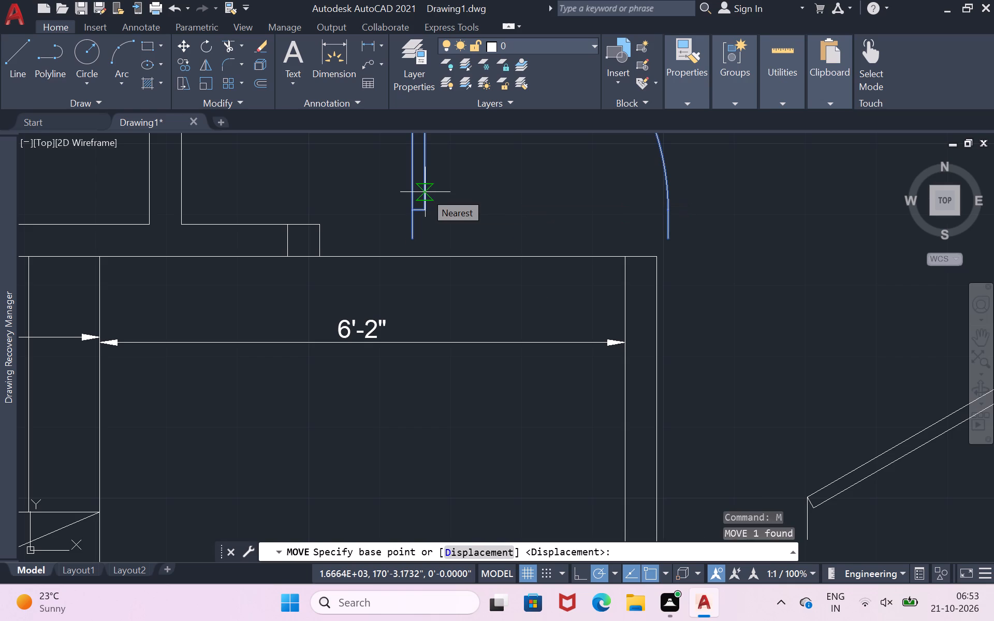
left_click(425, 192)
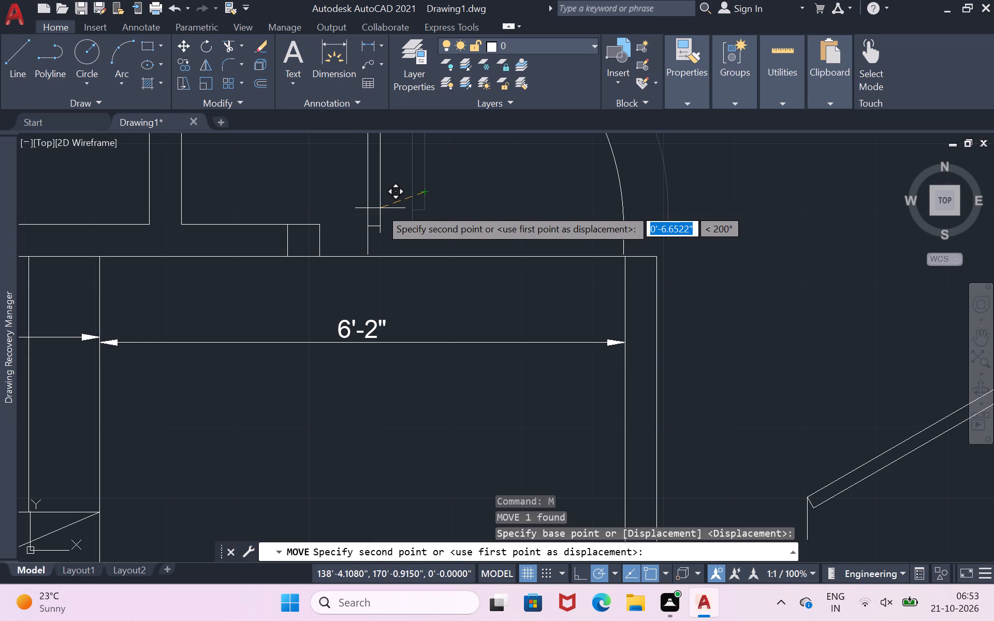
scroll(383, 212, "up", 2)
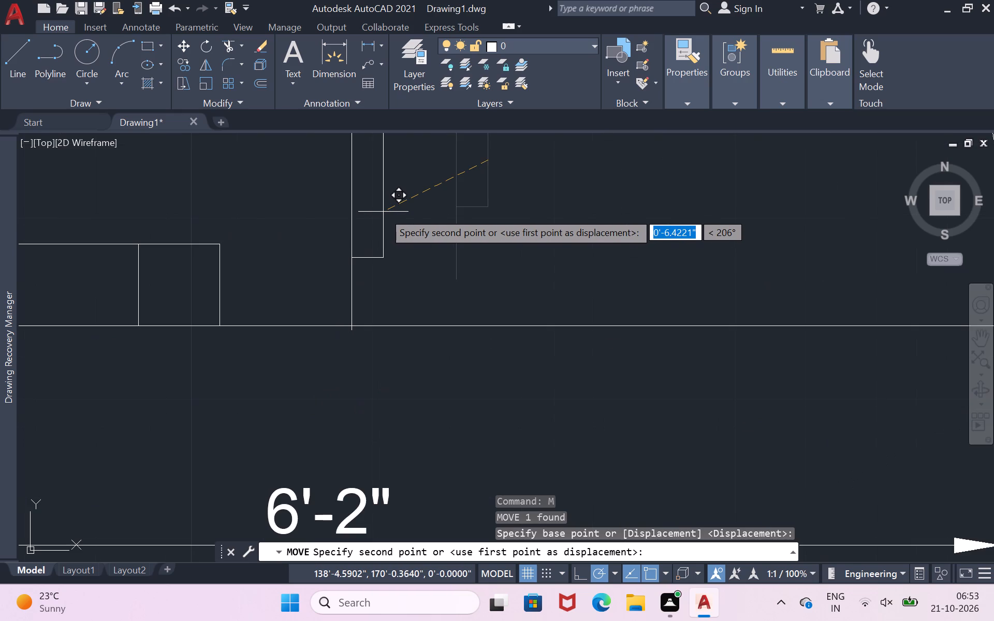
scroll(383, 212, "down", 1)
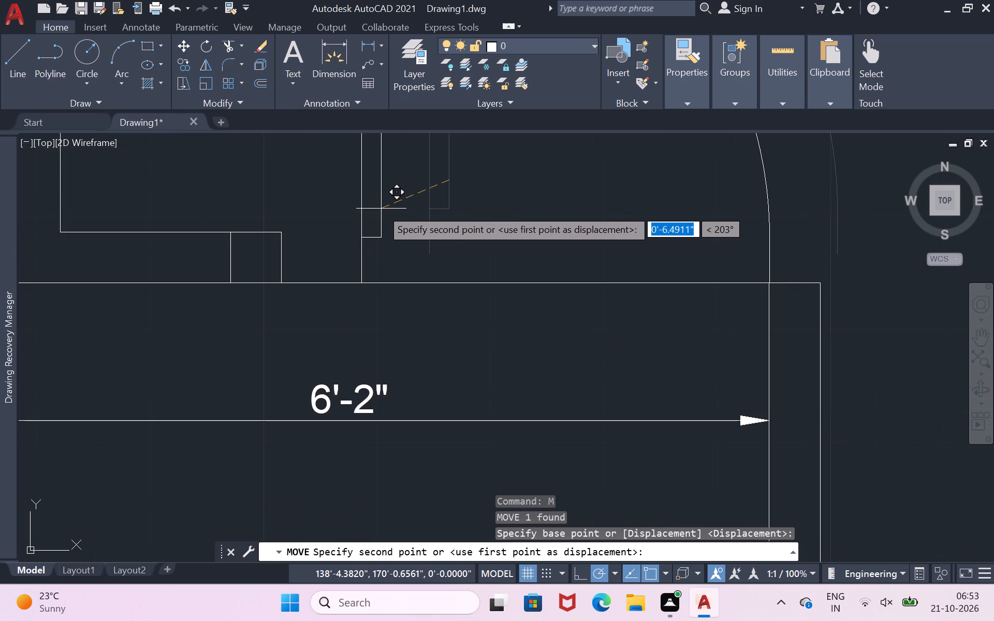
left_click(381, 209)
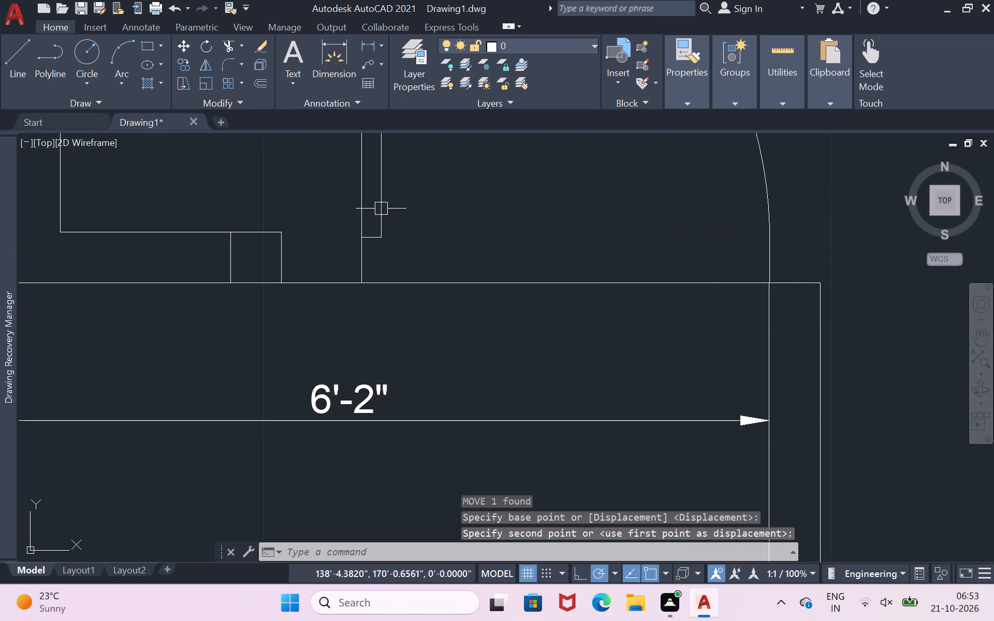
Draw a horizontal line about 7" long from the wall end's upper corner to the door's hinge-side jamb.
left_click(10, 67)
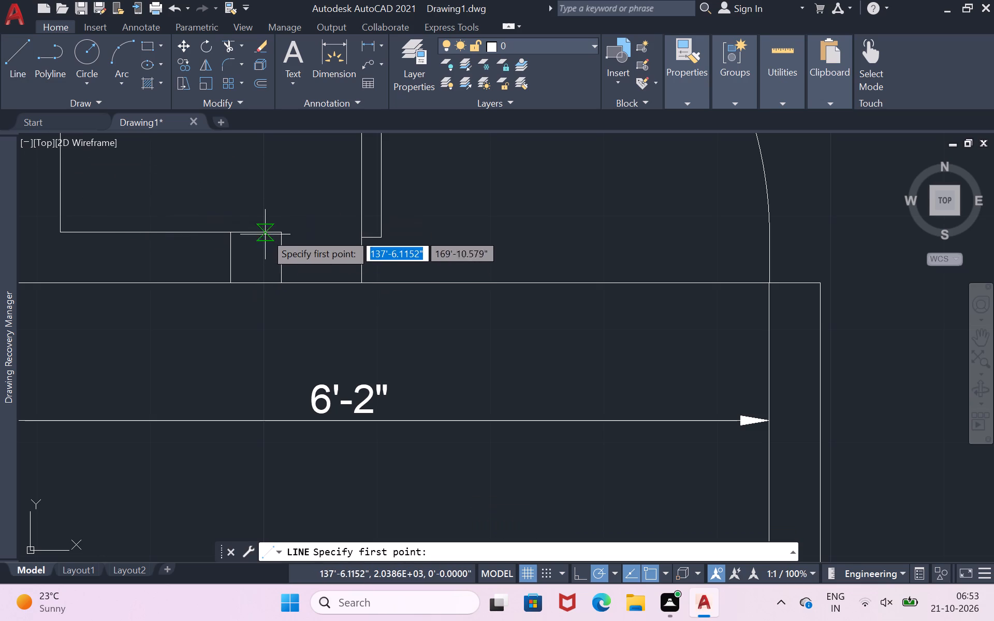
left_click(286, 234)
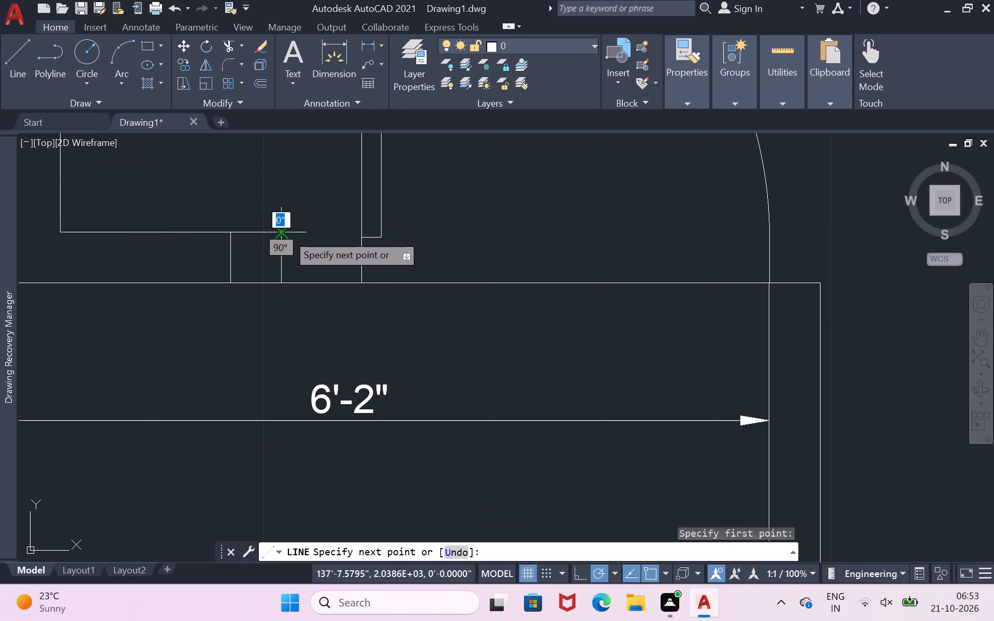
left_click(363, 229)
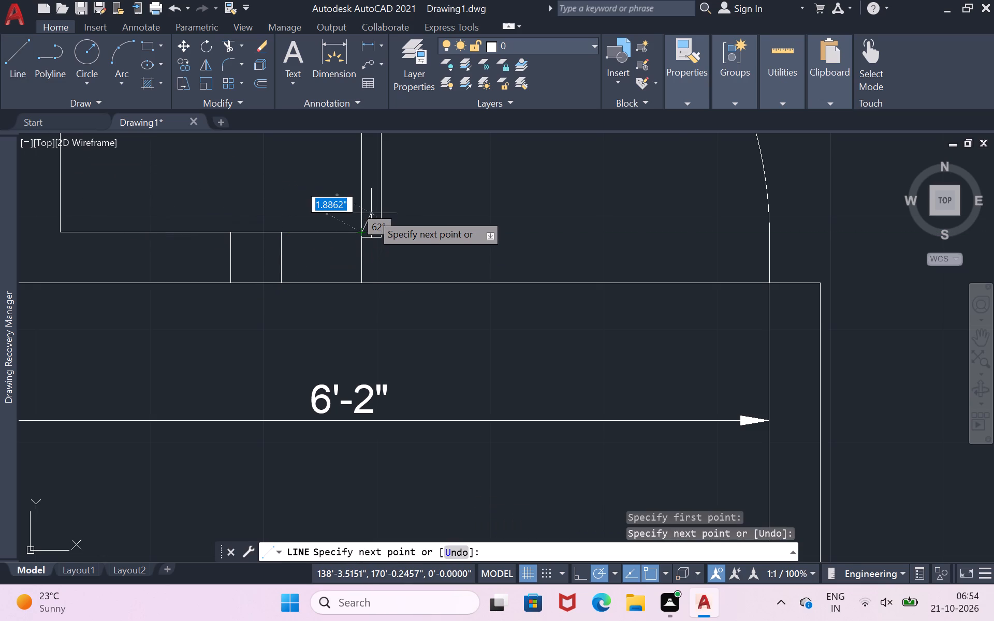
key("Return")
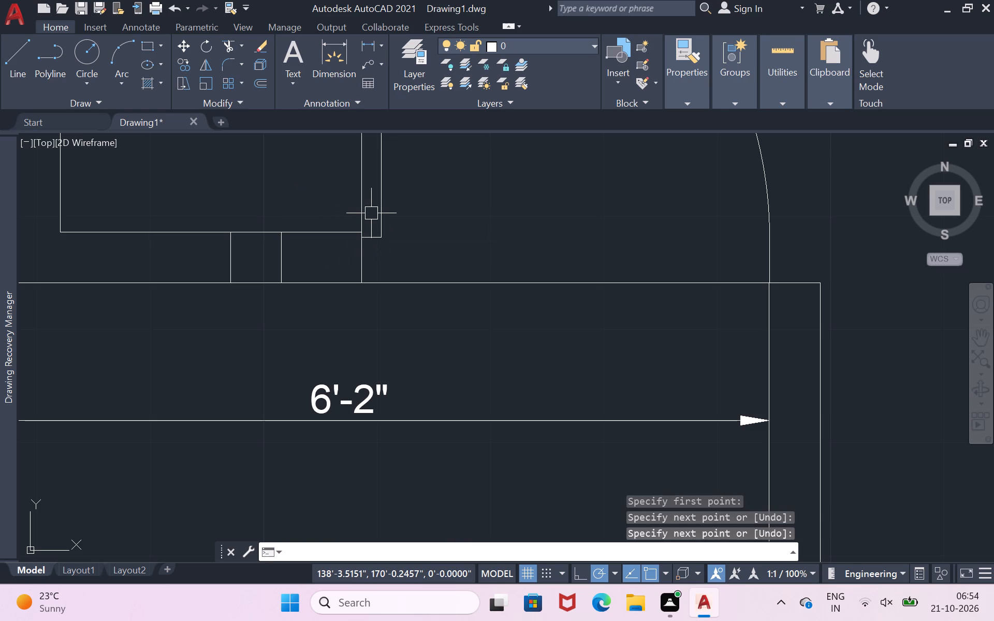
Move the door up about 0.46" so the bottom of its leaf lines up with the wall's upper line.
left_click(363, 216)
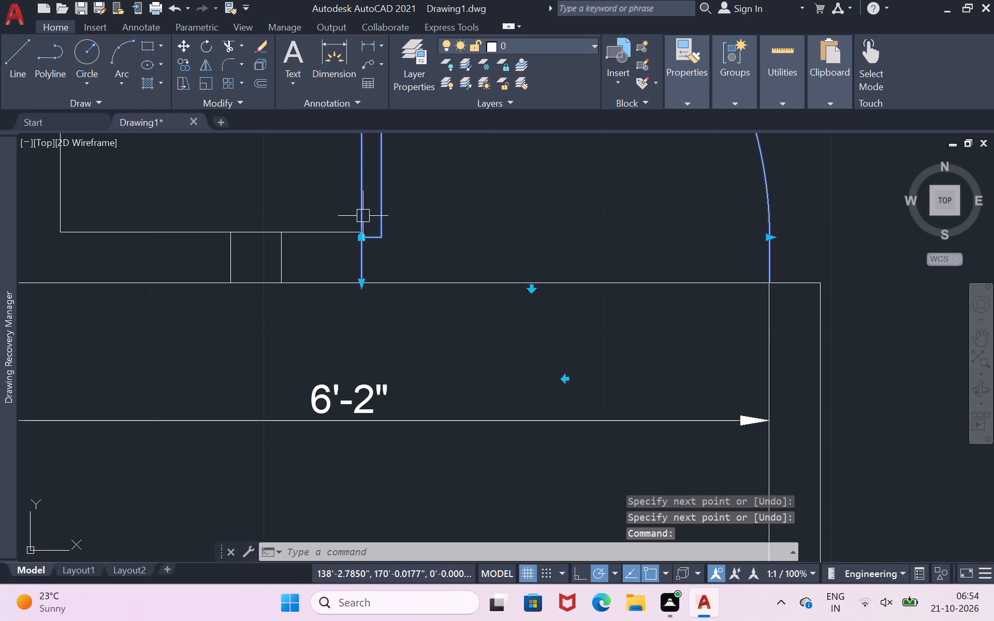
key("m")
key("Return")
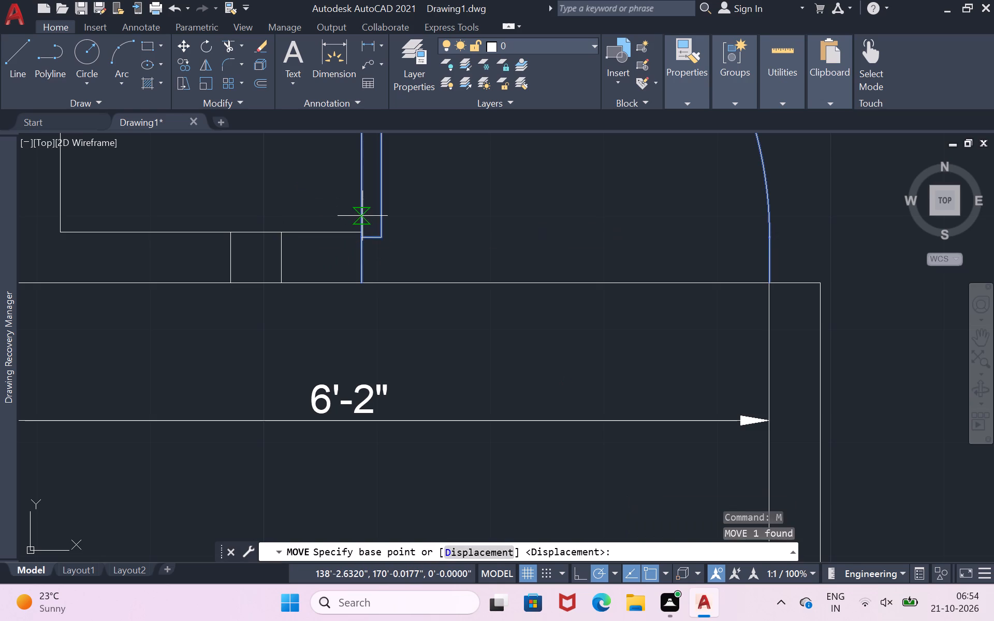
left_click(362, 216)
scroll(360, 216, "up", 3)
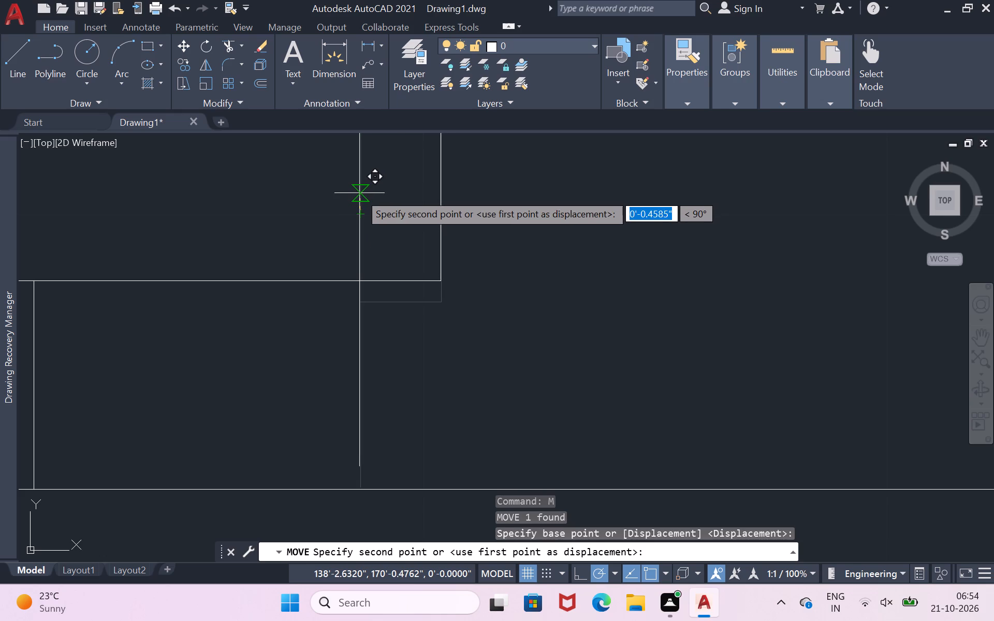
left_click(359, 193)
scroll(365, 206, "down", 3)
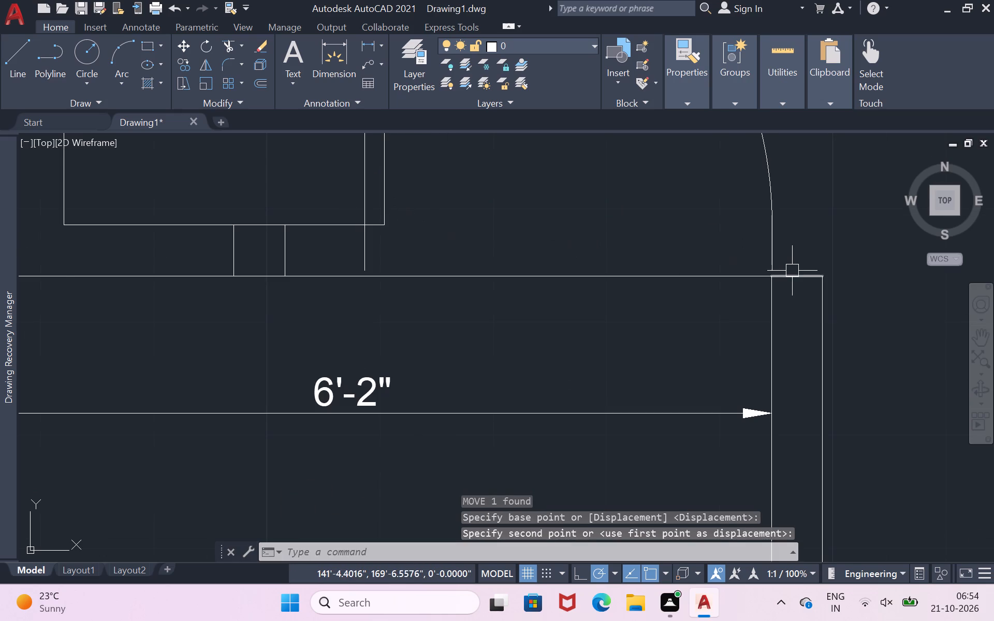
Extend both jambs of the passage door down to the wall line with short vertical lines about 0.5" long.
scroll(796, 271, "up", 1)
key("l")
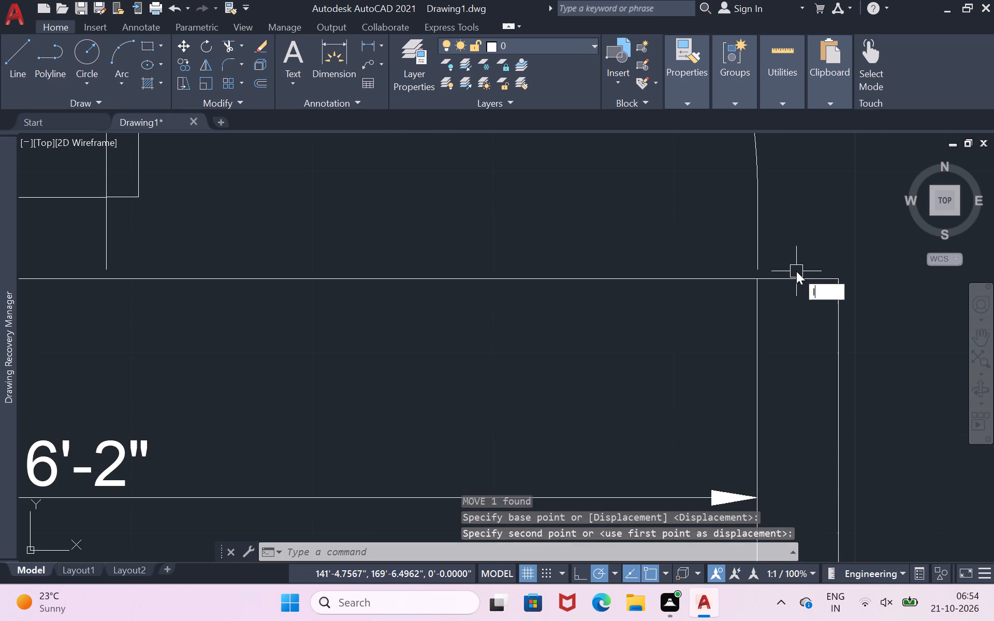
key("Return")
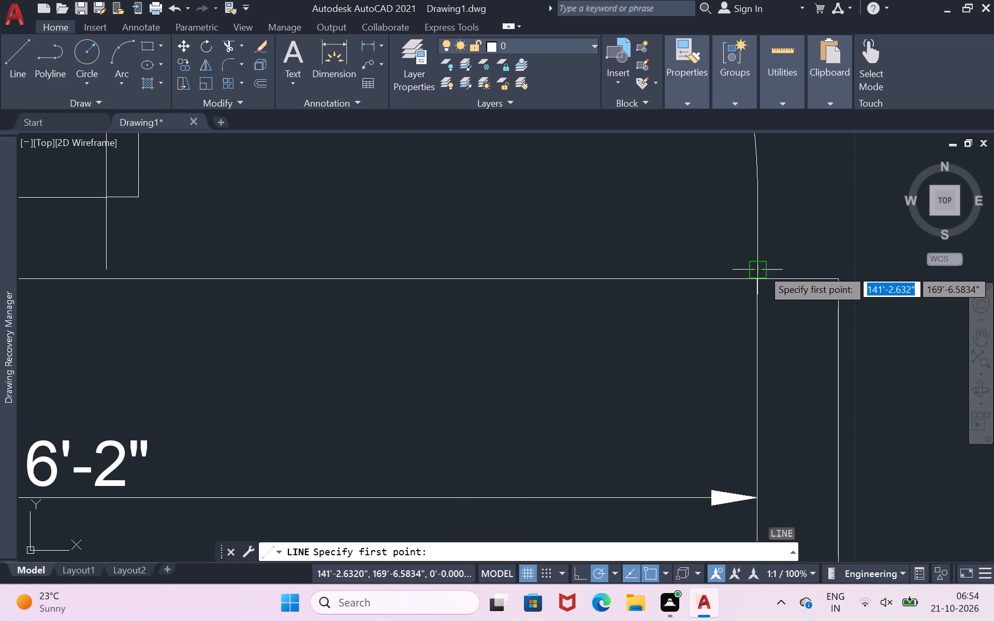
left_click(761, 269)
double_click(761, 287)
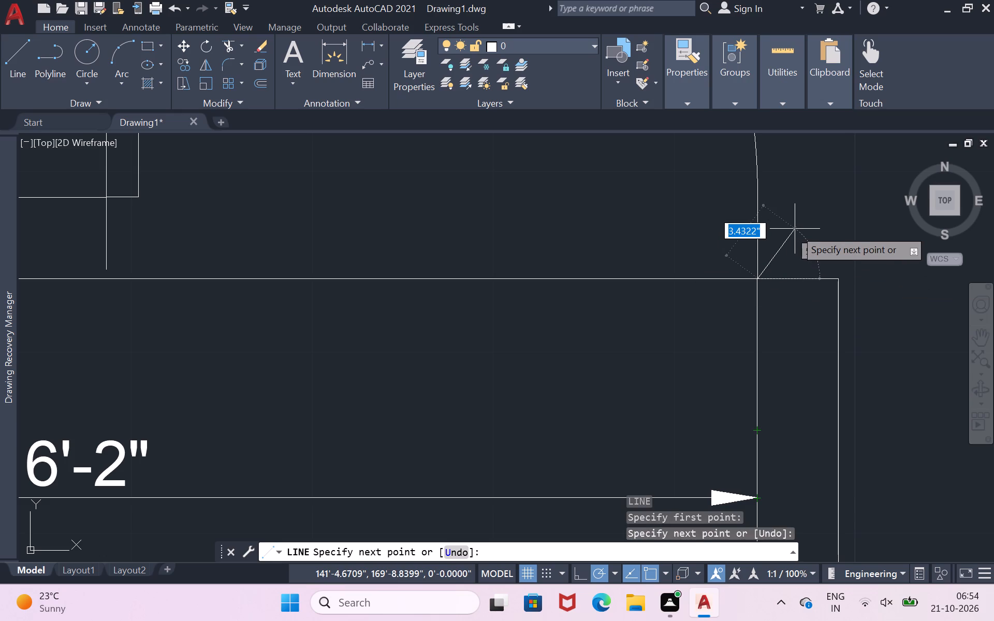
key("Return")
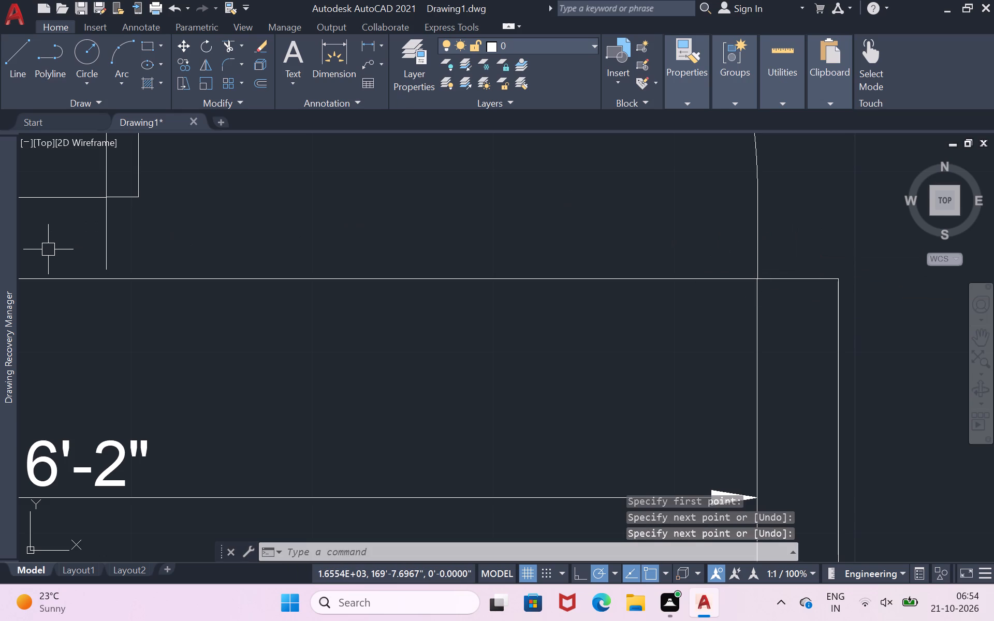
key("l")
key("Return")
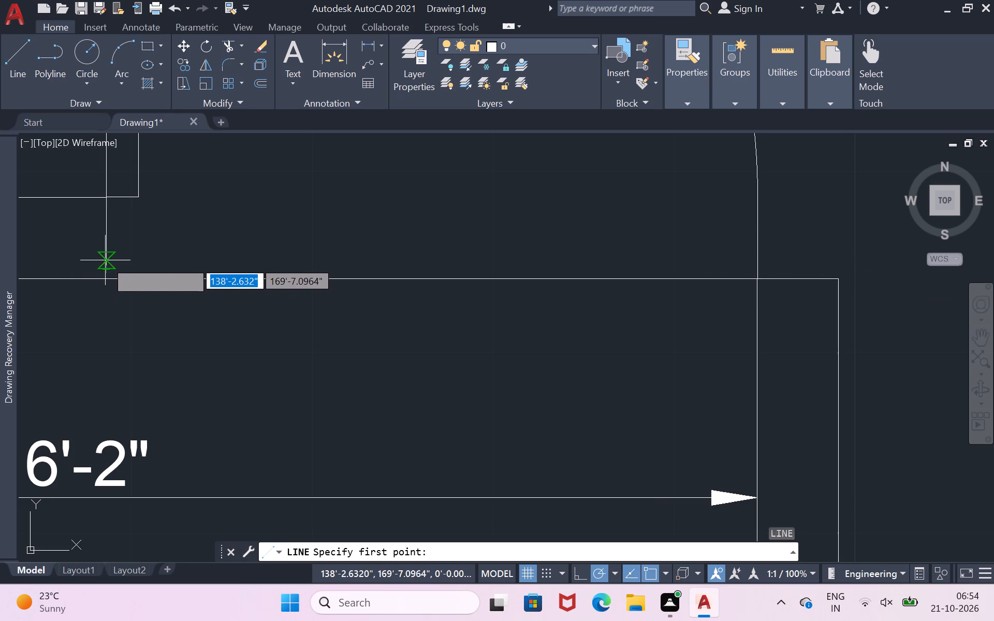
left_click(109, 273)
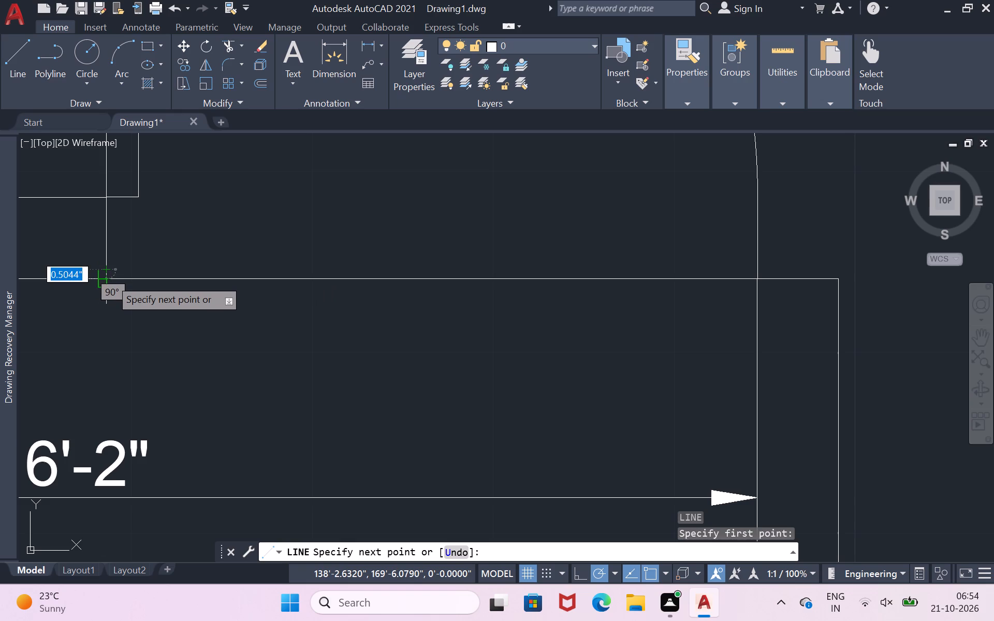
scroll(110, 275, "up", 4)
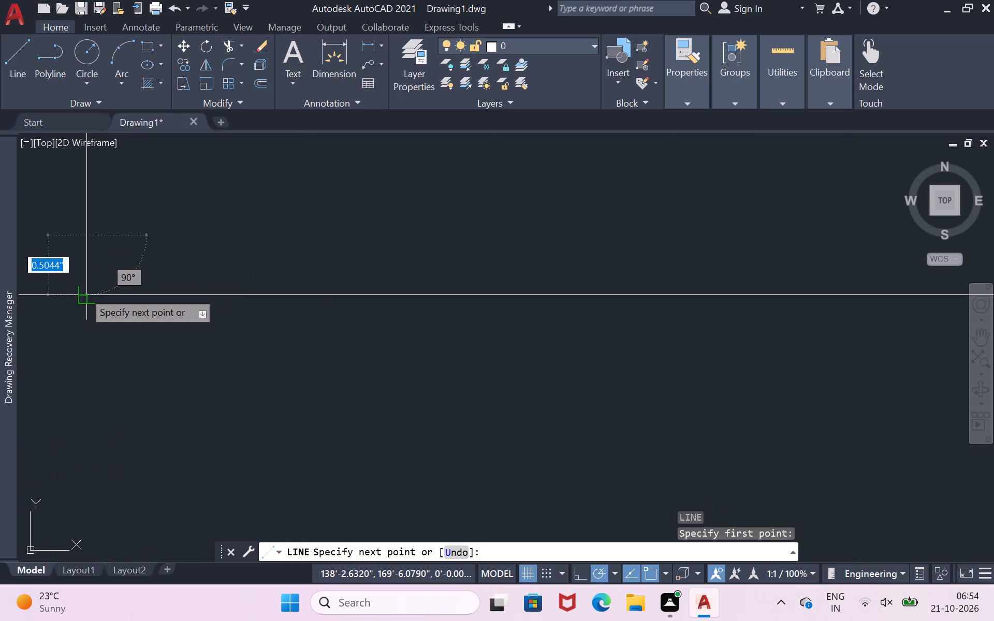
left_click(83, 291)
key("Return")
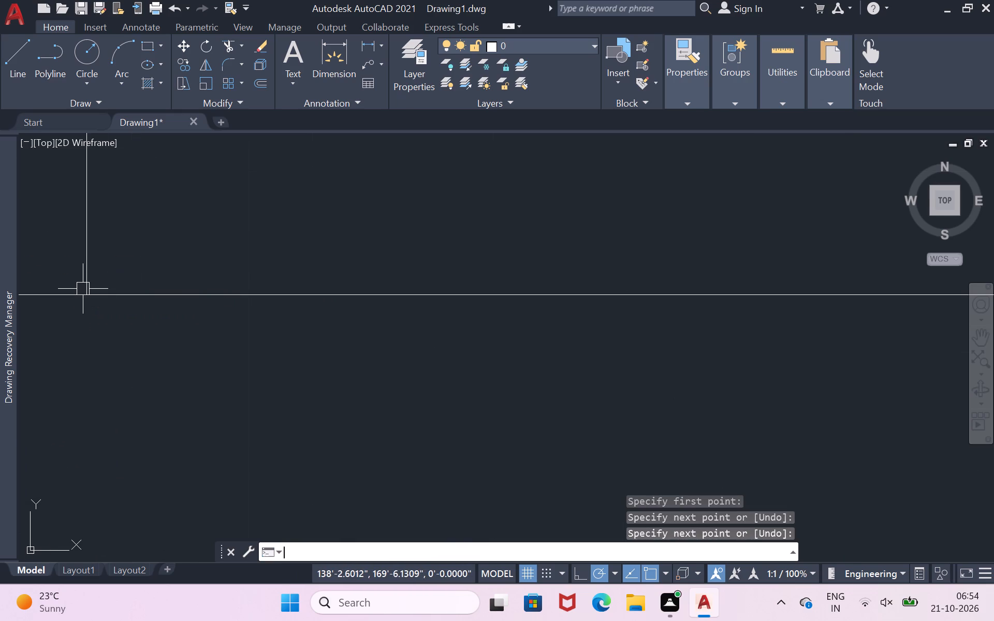
Trim away the two leftover vertical wall-end lines just west of the passage door's hinge jamb.
scroll(78, 234, "down", 7)
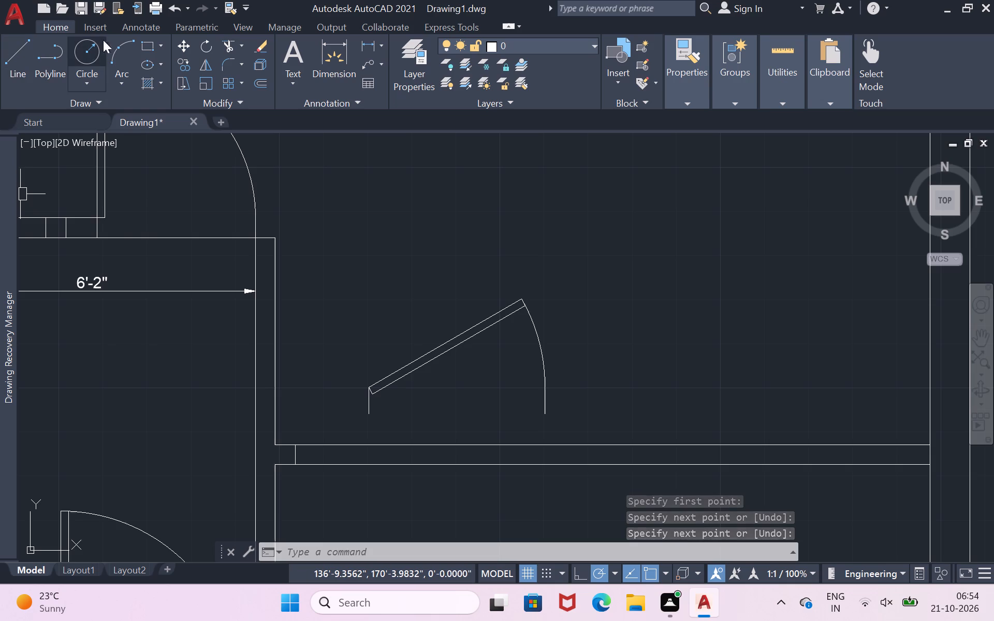
left_click(225, 41)
scroll(157, 213, "down", 1)
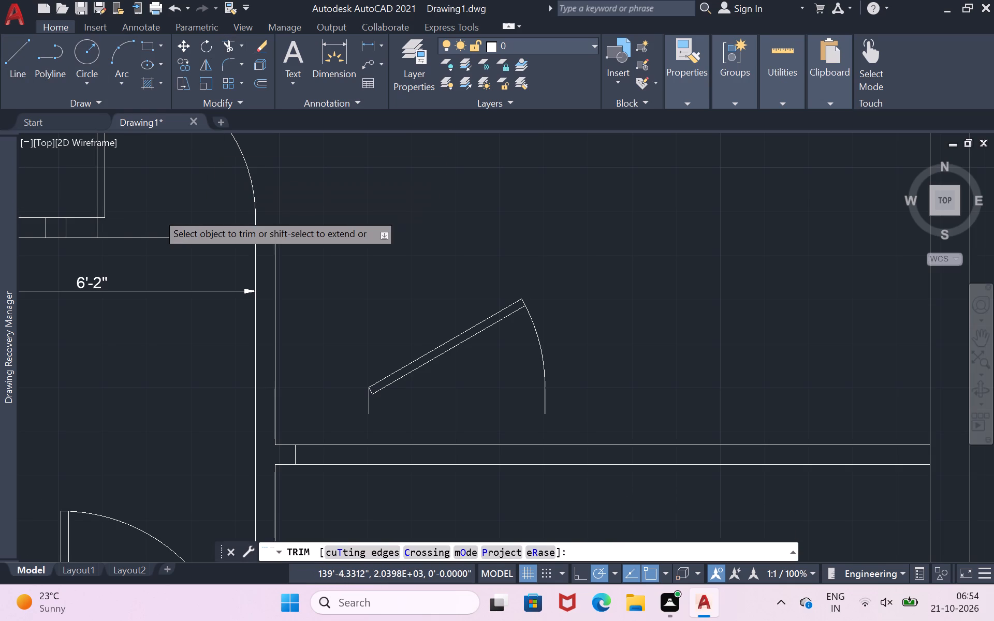
scroll(157, 213, "down", 1)
scroll(123, 232, "up", 3)
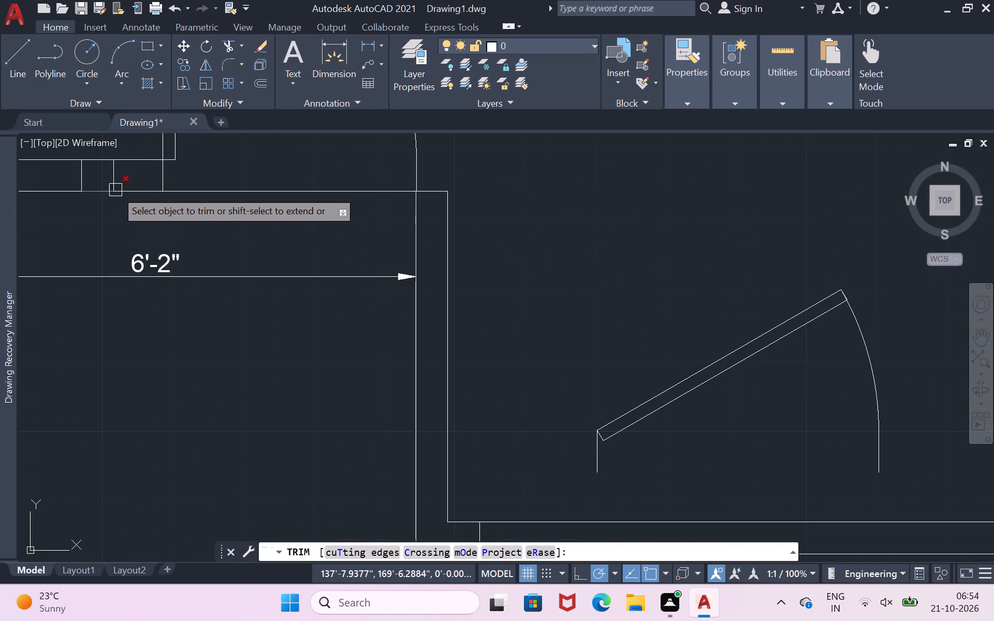
left_click(119, 181)
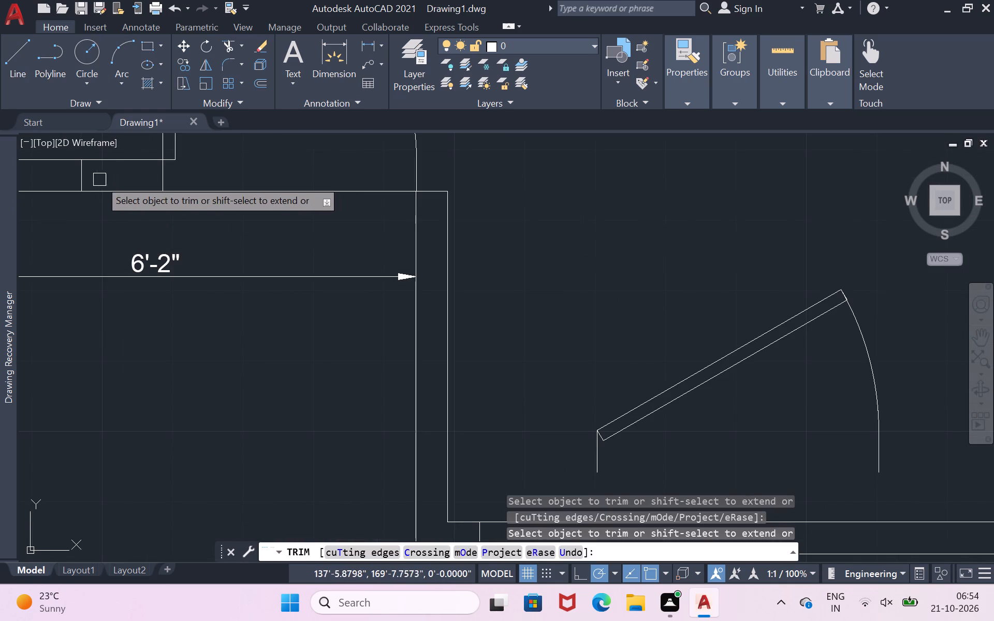
left_click(82, 178)
scroll(99, 185, "down", 3)
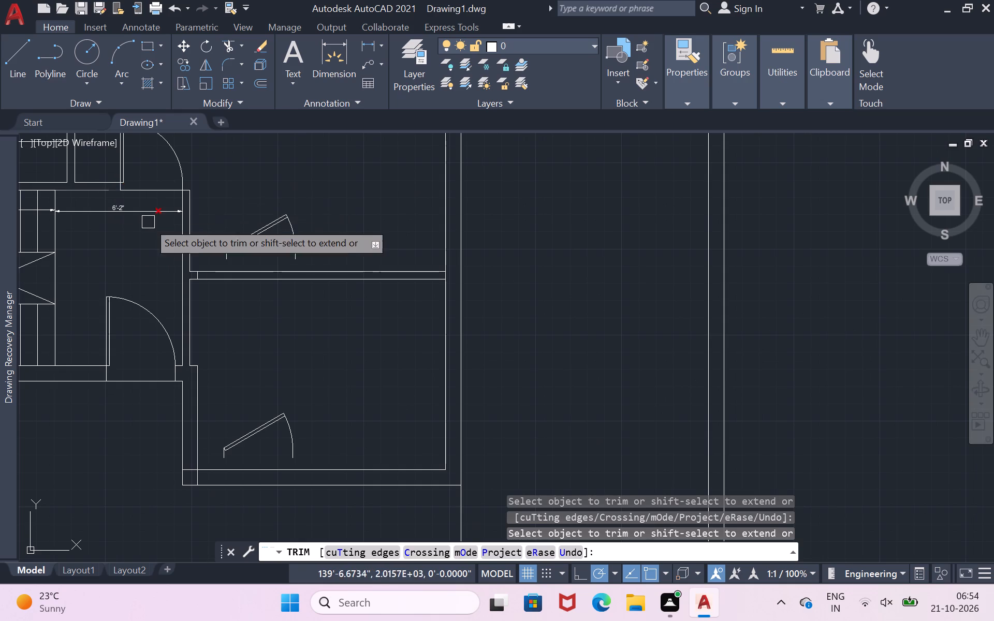
scroll(206, 182, "down", 1)
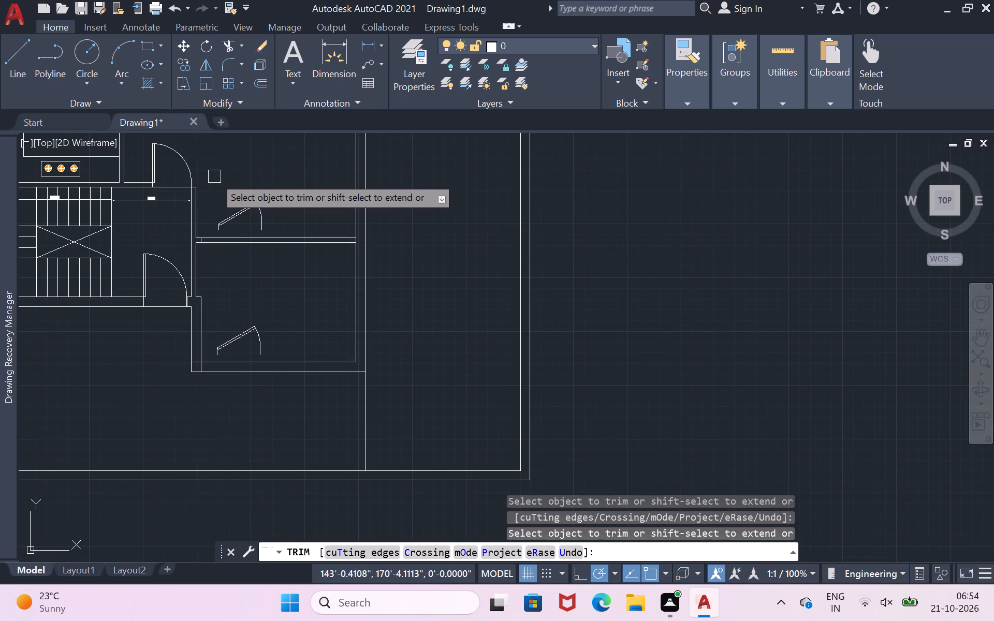
key("Return")
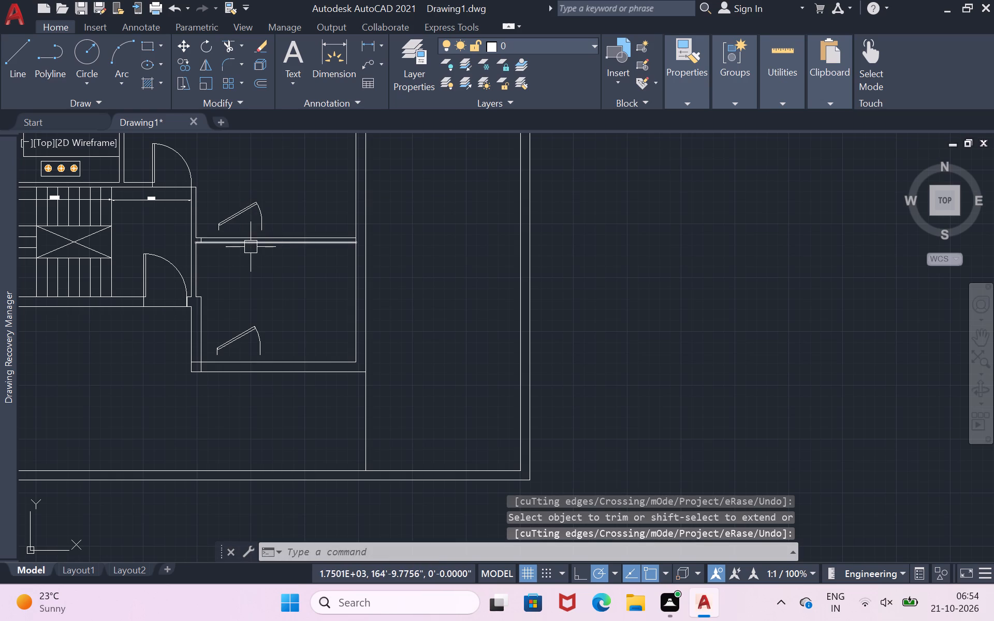
Set the partly open door block just above the partition wall east of the passage to Open 90º.
left_click(246, 210)
scroll(206, 221, "up", 2)
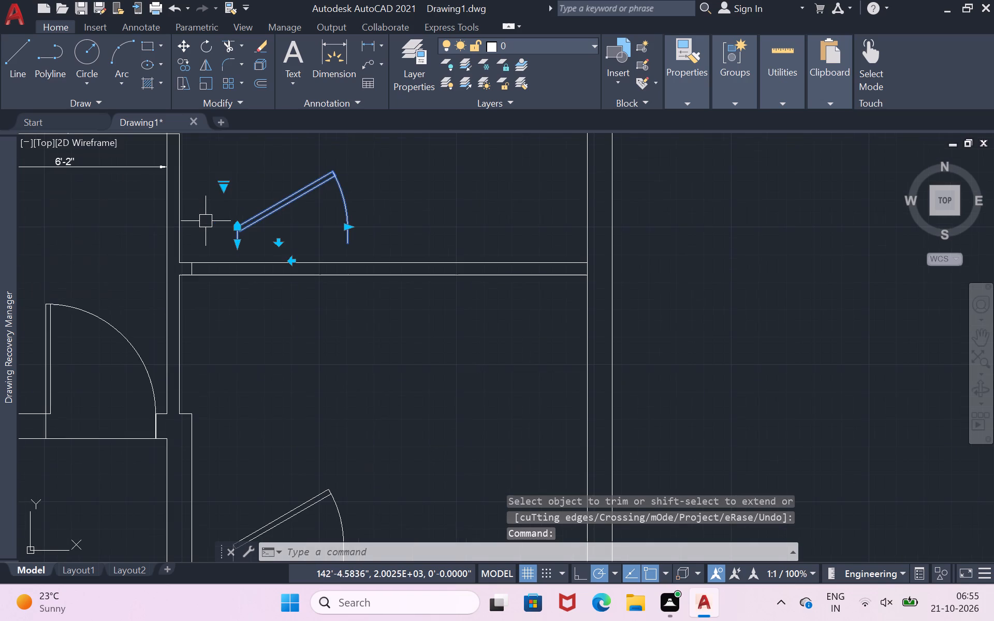
left_click(220, 185)
left_click(266, 244)
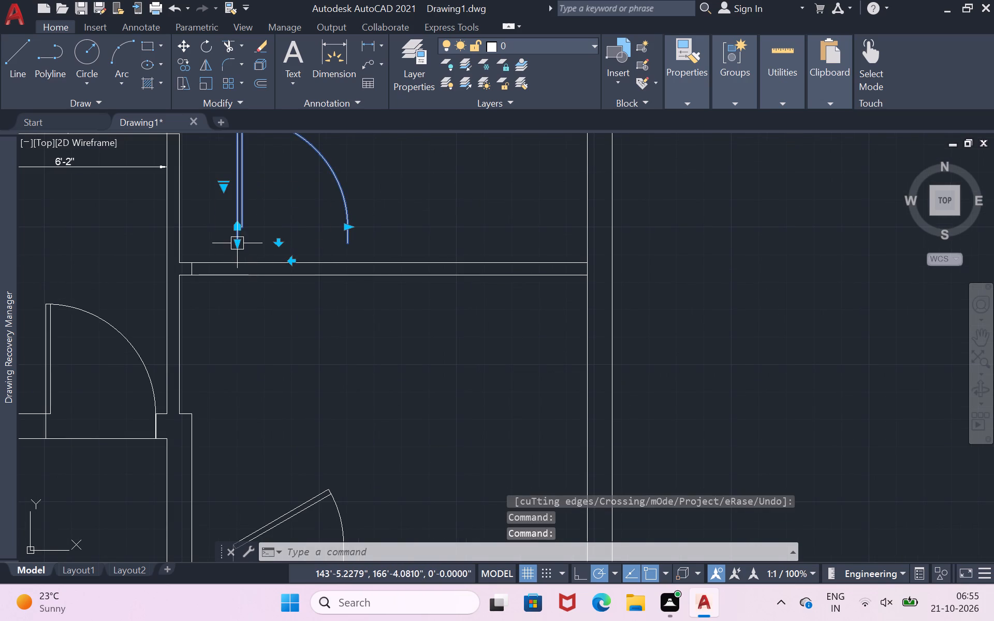
Reduce this door's frame depth to a smaller preset size and flip its swing direction to the south.
left_click_drag(238, 244, 240, 228)
left_click(240, 228)
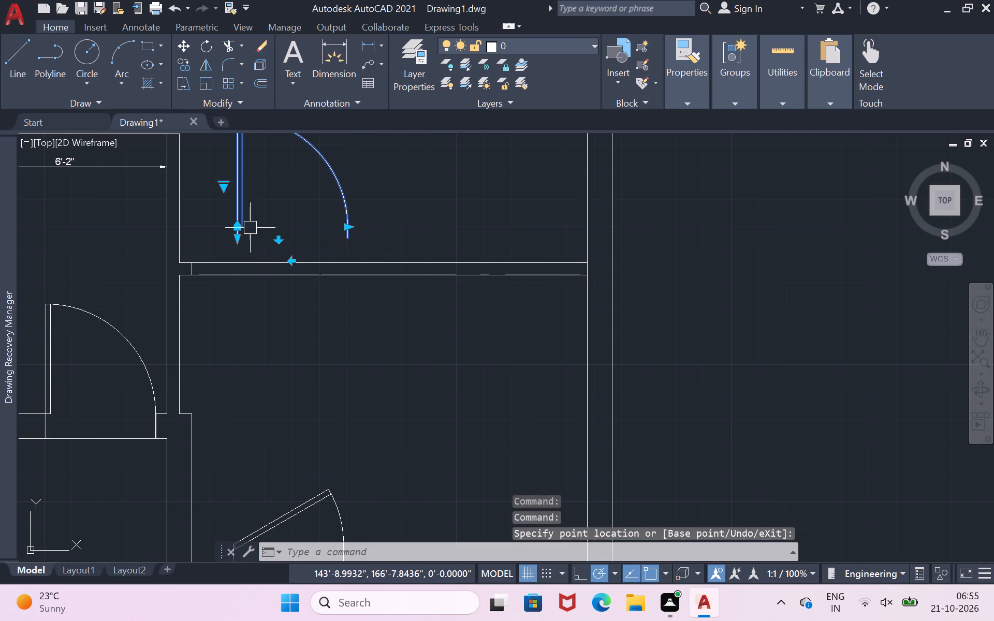
left_click(275, 240)
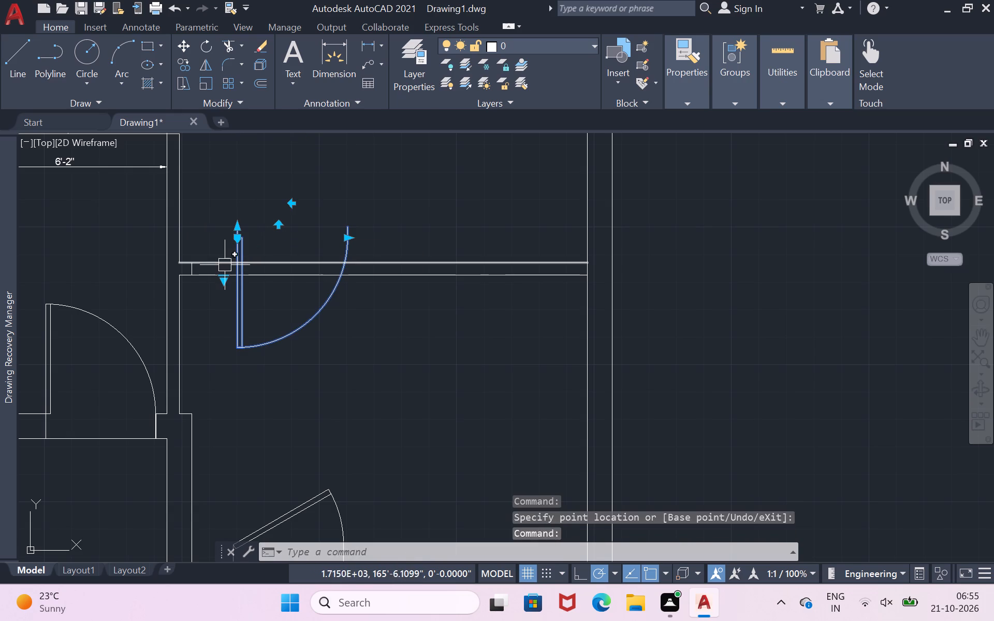
Move the south-swinging door about 1'-9.5" southwest into the partition wall, aligning its hinge jamb with the short wall-end line.
key("m")
key("Return")
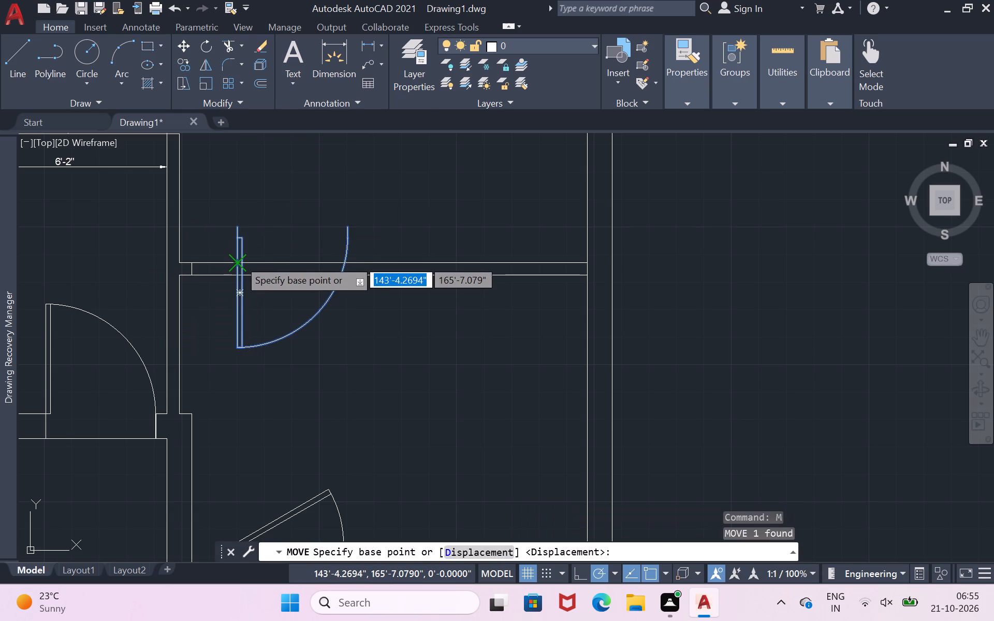
left_click(239, 259)
scroll(192, 295, "up", 3)
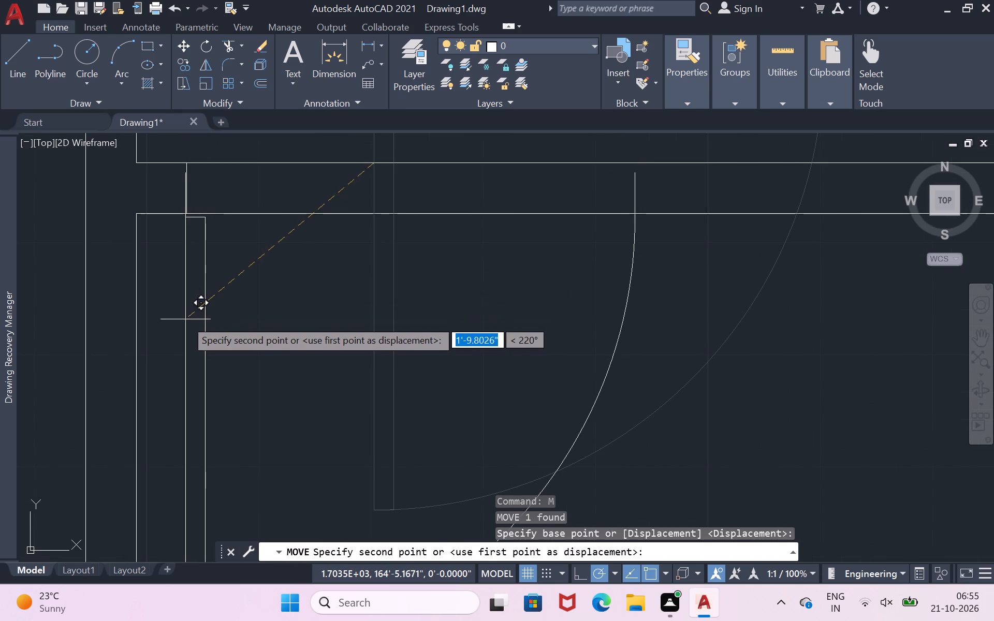
scroll(187, 314, "up", 2)
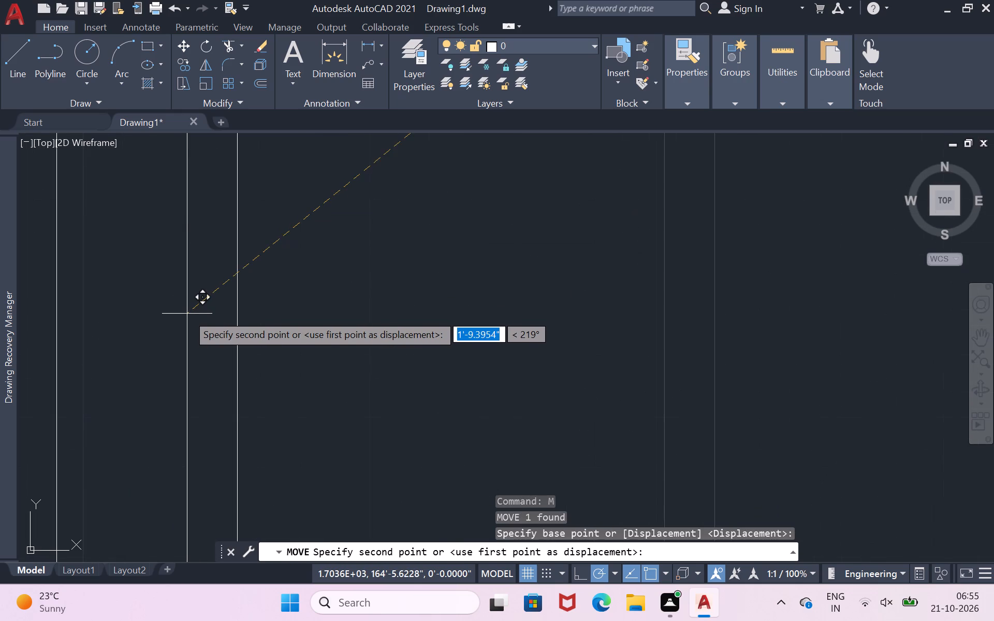
scroll(187, 314, "down", 1)
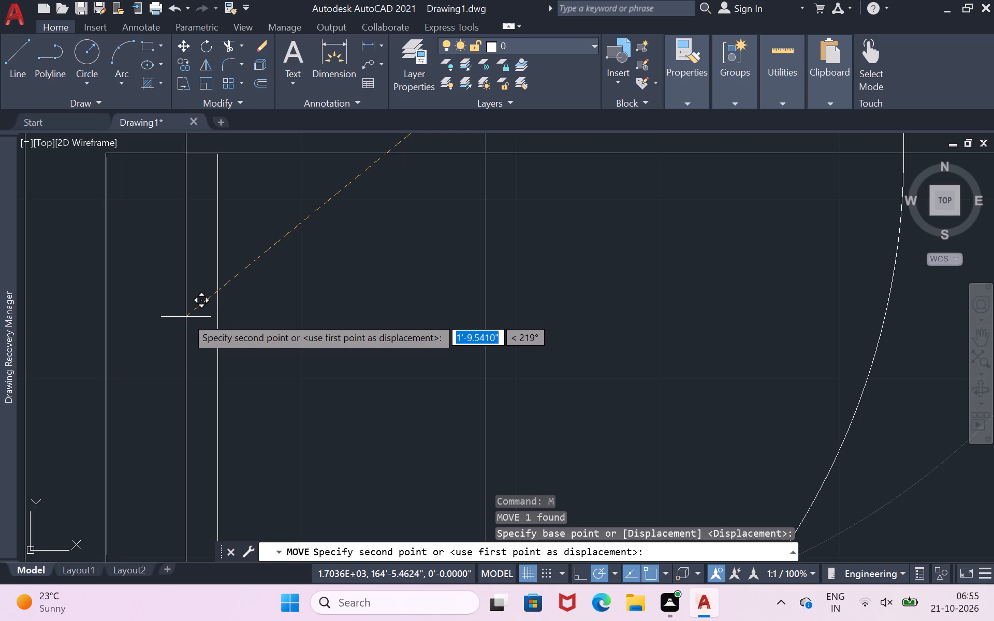
left_click(186, 316)
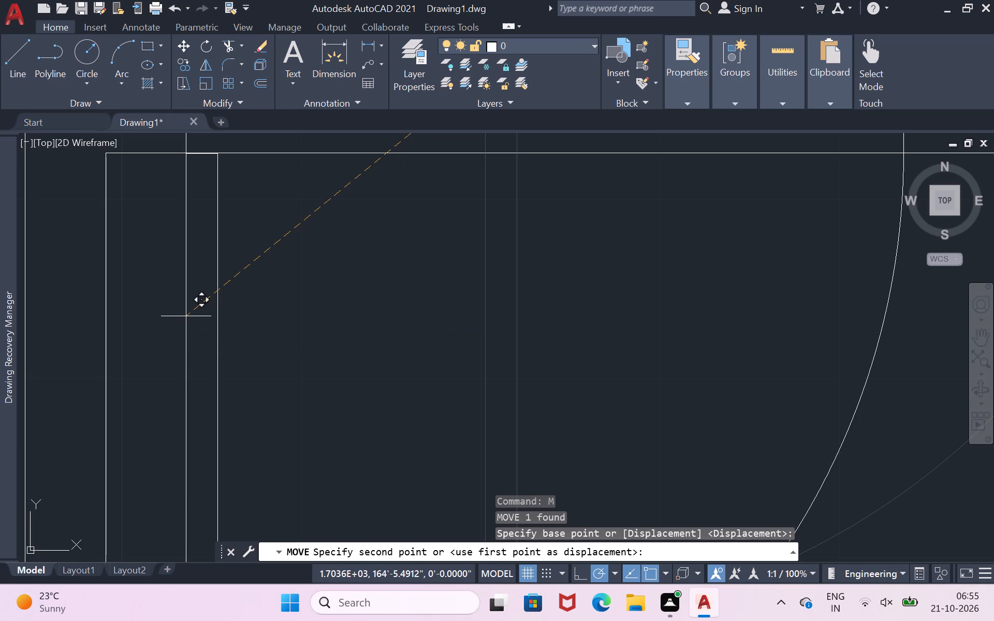
scroll(186, 316, "down", 3)
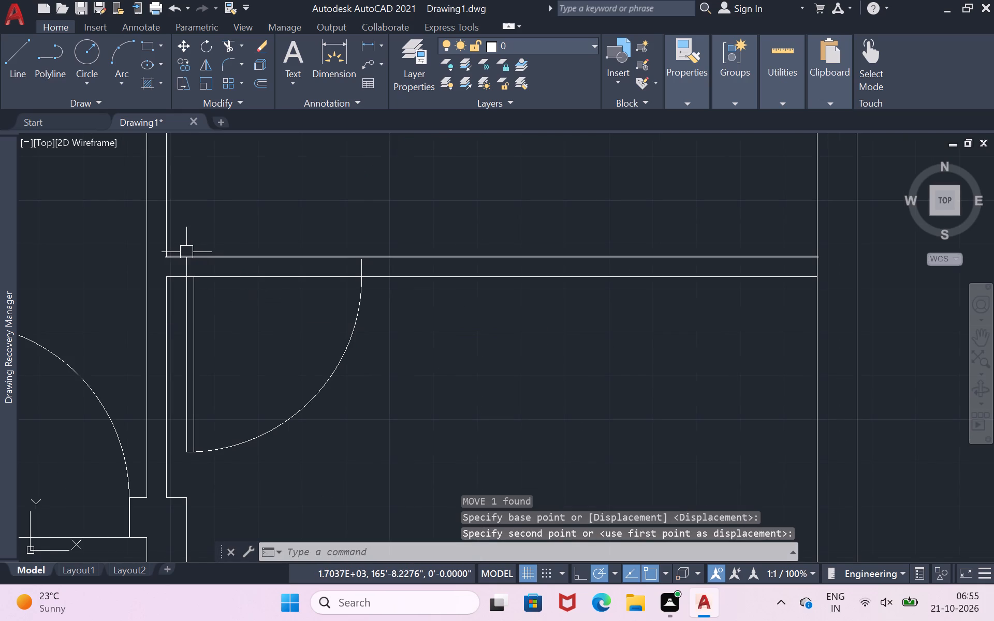
Extend the door's latch-side jamb up to the partition's north wall line with a vertical line about 0.5" long.
scroll(186, 252, "up", 5)
scroll(185, 306, "up", 2)
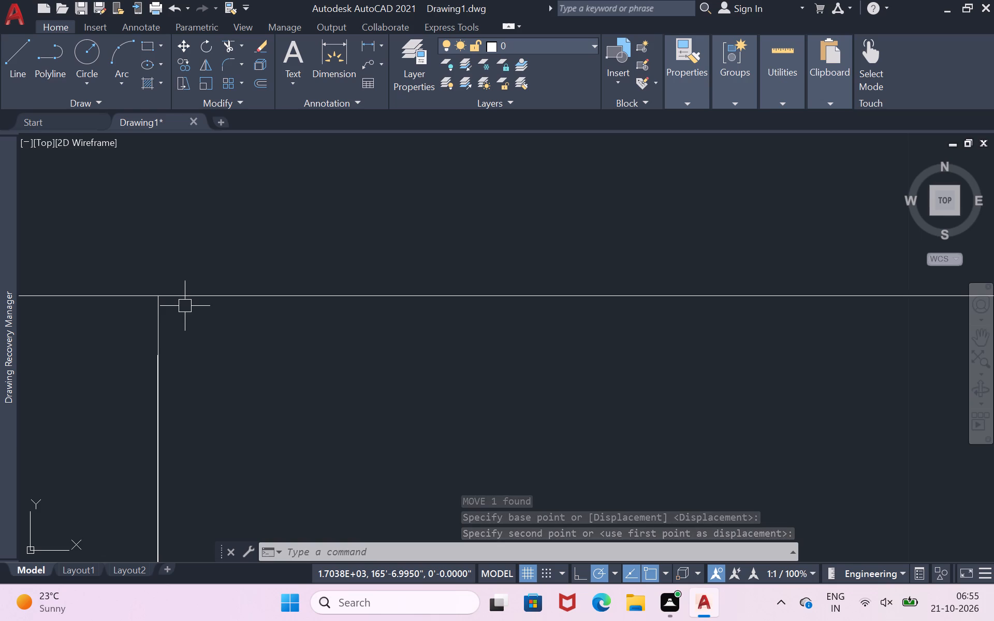
scroll(141, 337, "up", 3)
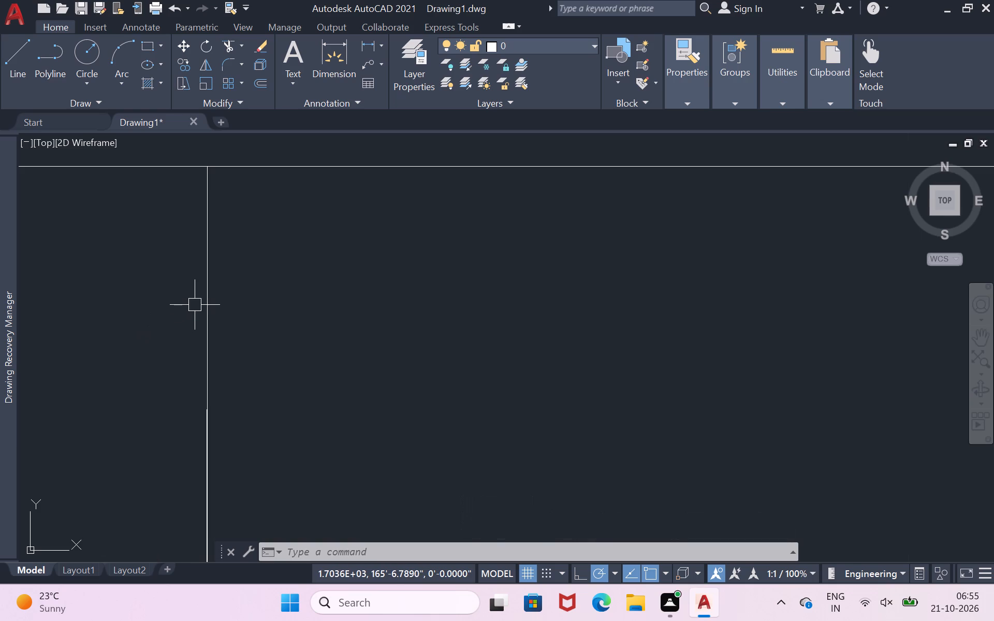
scroll(230, 307, "down", 3)
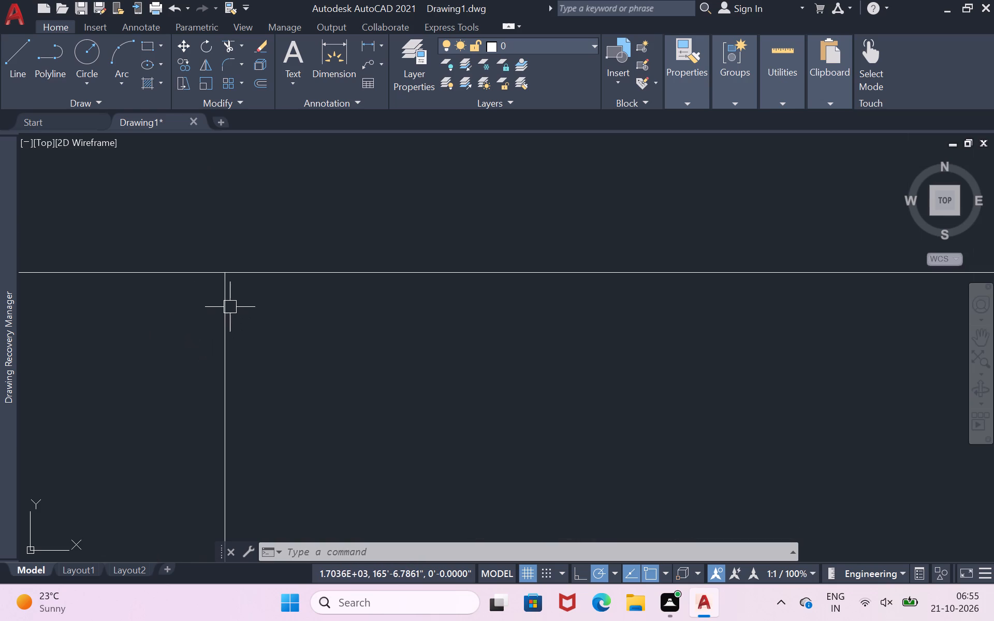
scroll(230, 307, "down", 6)
scroll(283, 321, "down", 2)
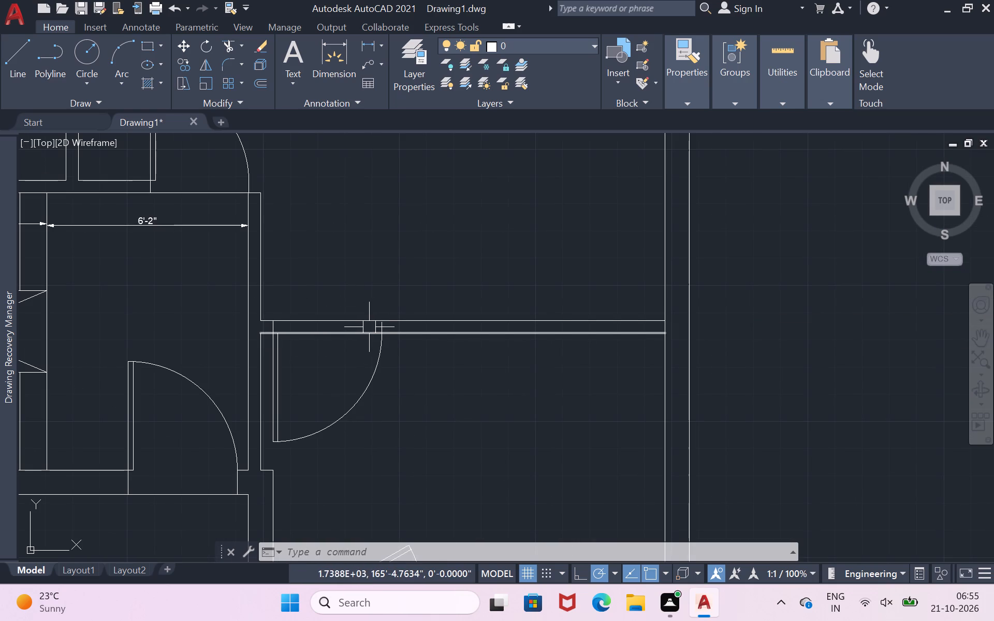
scroll(382, 328, "up", 7)
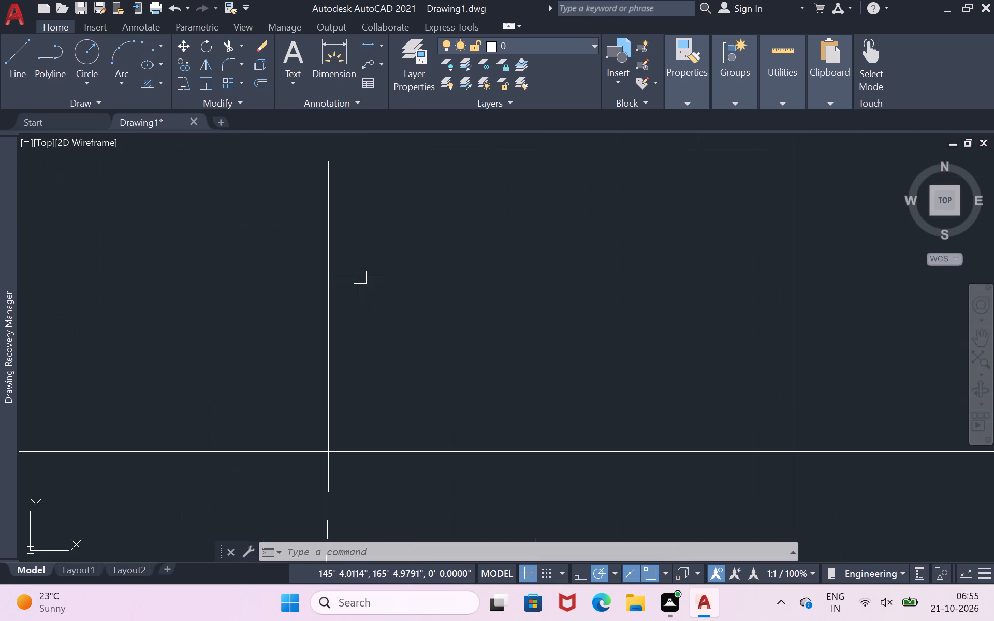
scroll(360, 277, "down", 1)
scroll(344, 181, "up", 1)
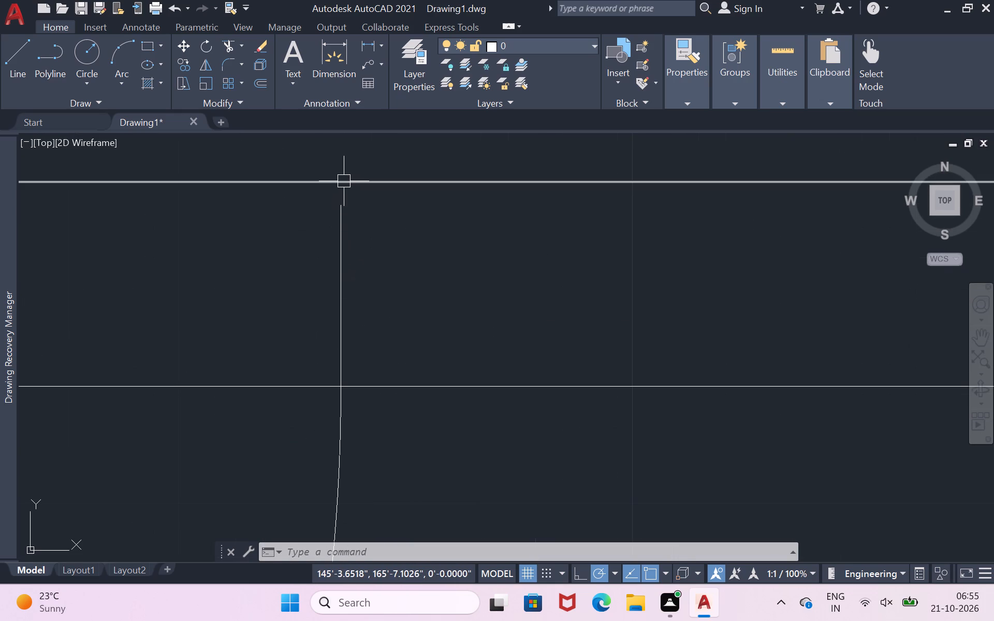
key("l")
key("Return")
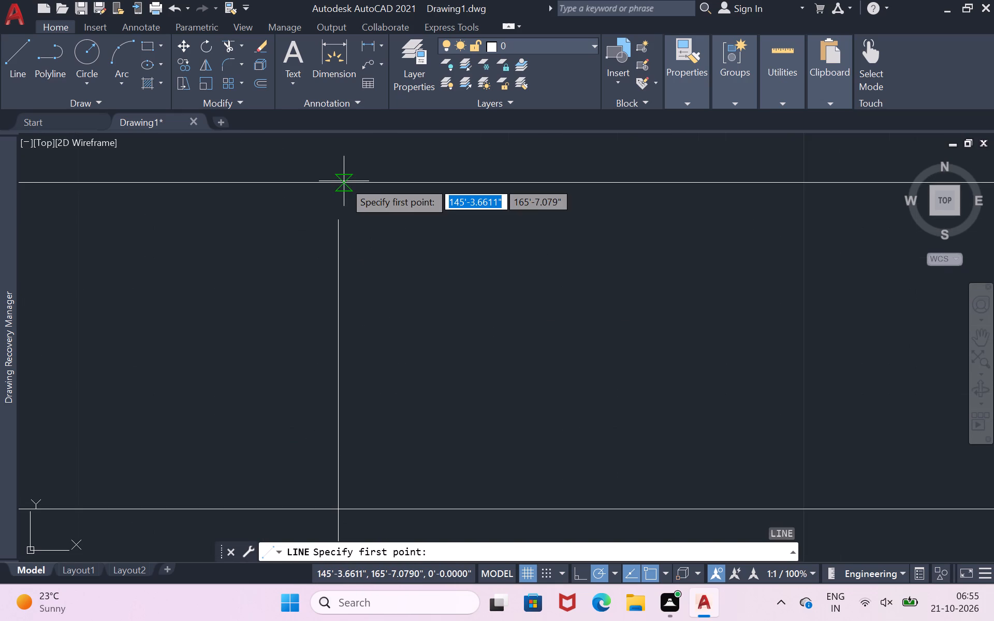
left_click(341, 215)
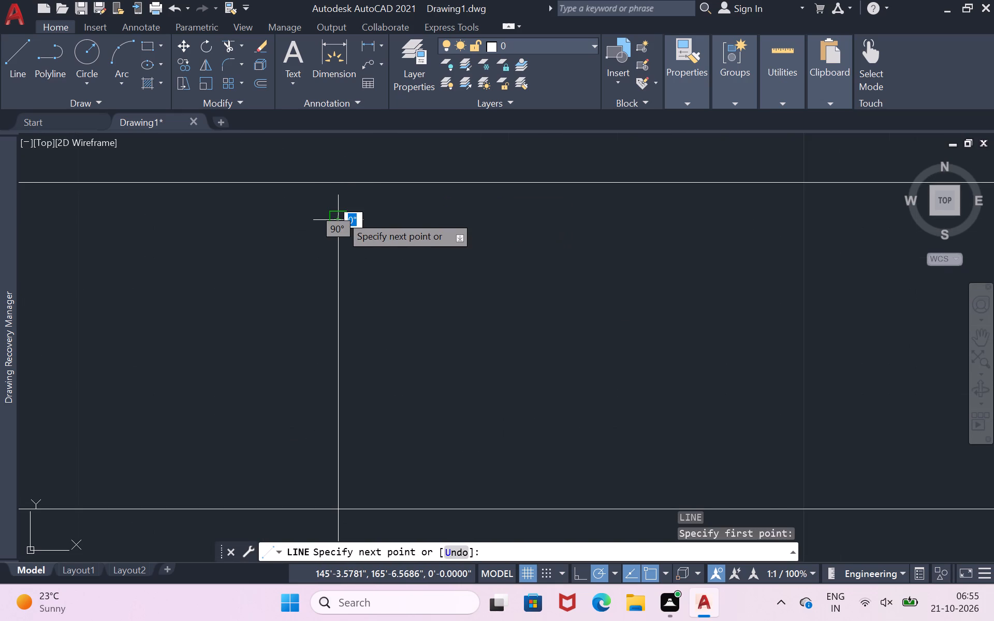
left_click(338, 184)
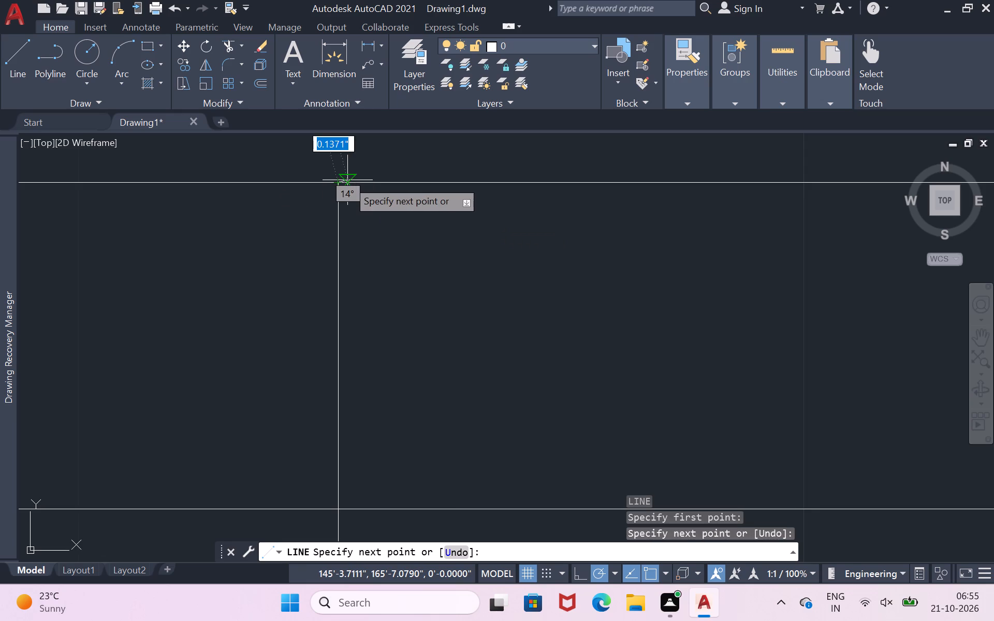
key("Return")
Extend the door's hinge-side jamb up to the partition's north wall line with a vertical line about 0.5" long.
scroll(379, 262, "down", 4)
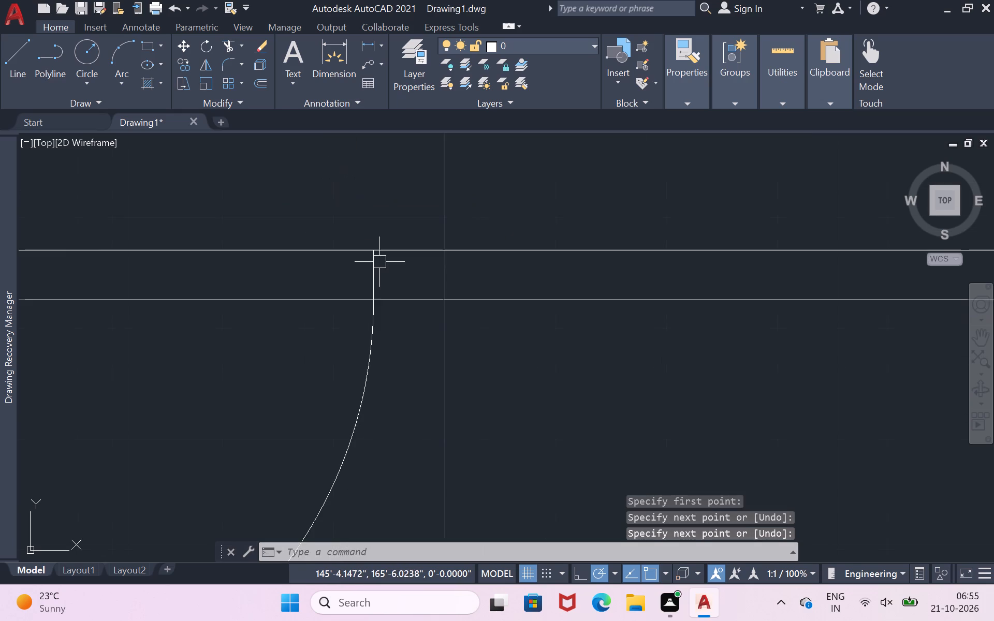
scroll(379, 262, "down", 2)
scroll(206, 264, "up", 3)
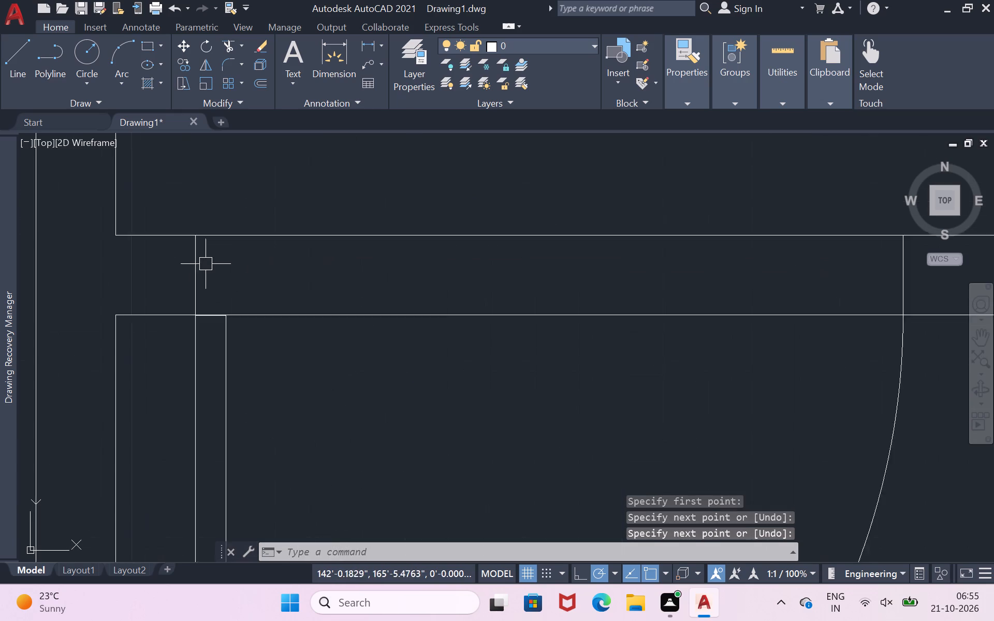
scroll(206, 264, "up", 5)
scroll(215, 259, "down", 1)
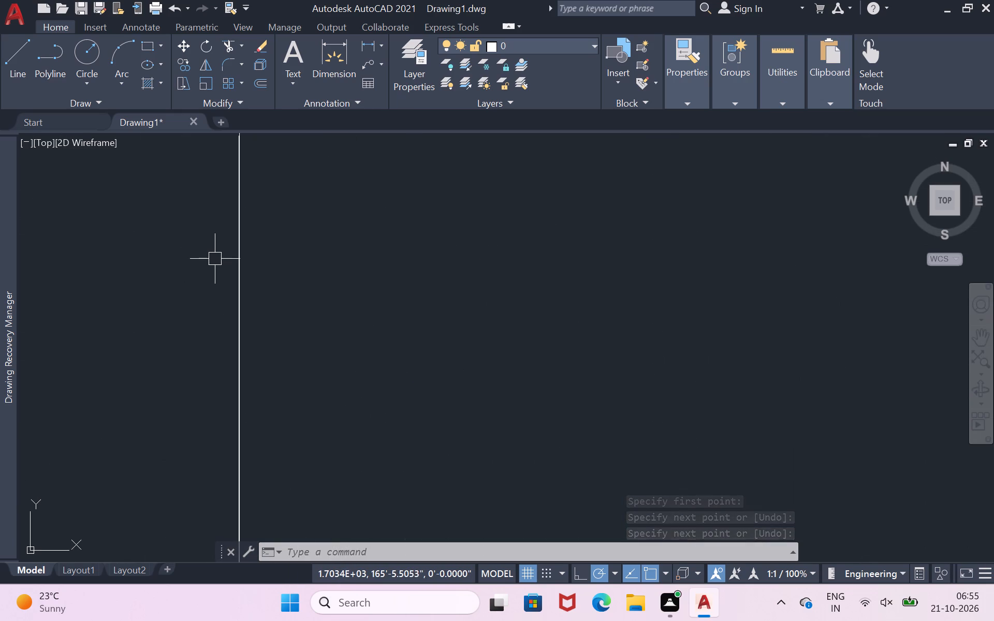
scroll(215, 259, "down", 1)
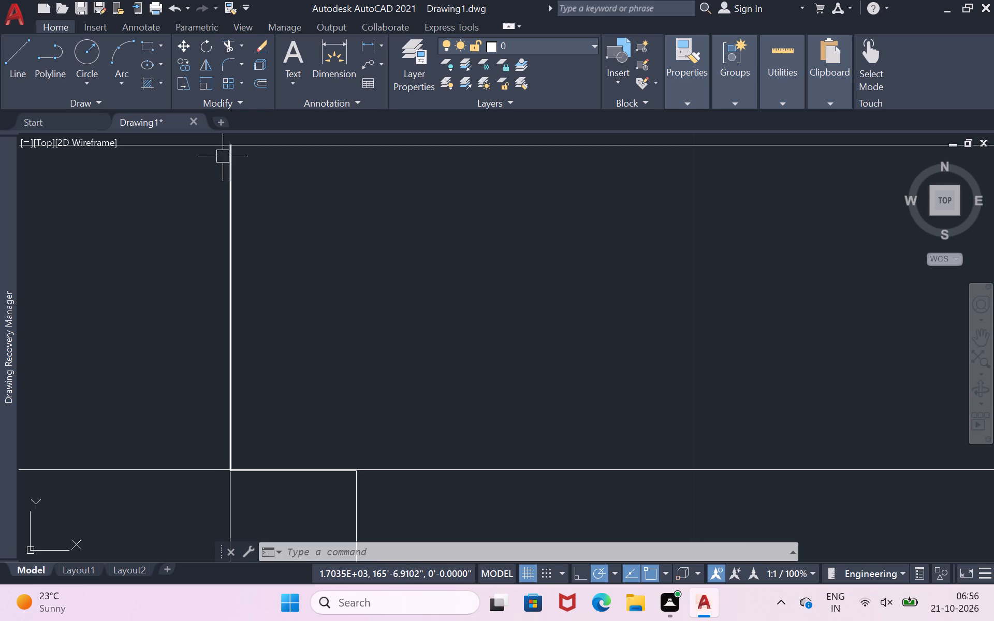
left_click(22, 92)
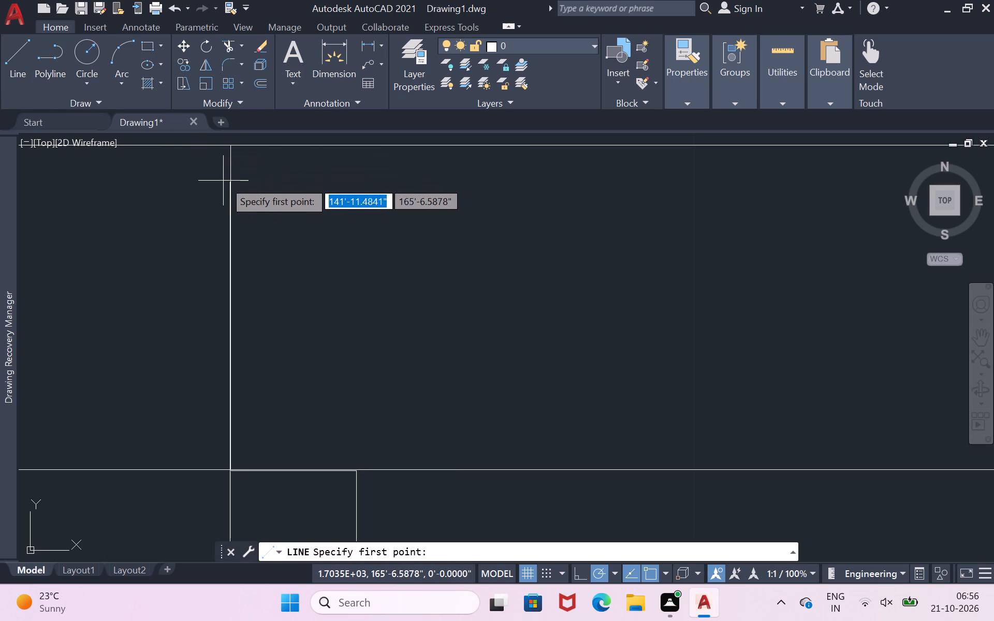
left_click(233, 183)
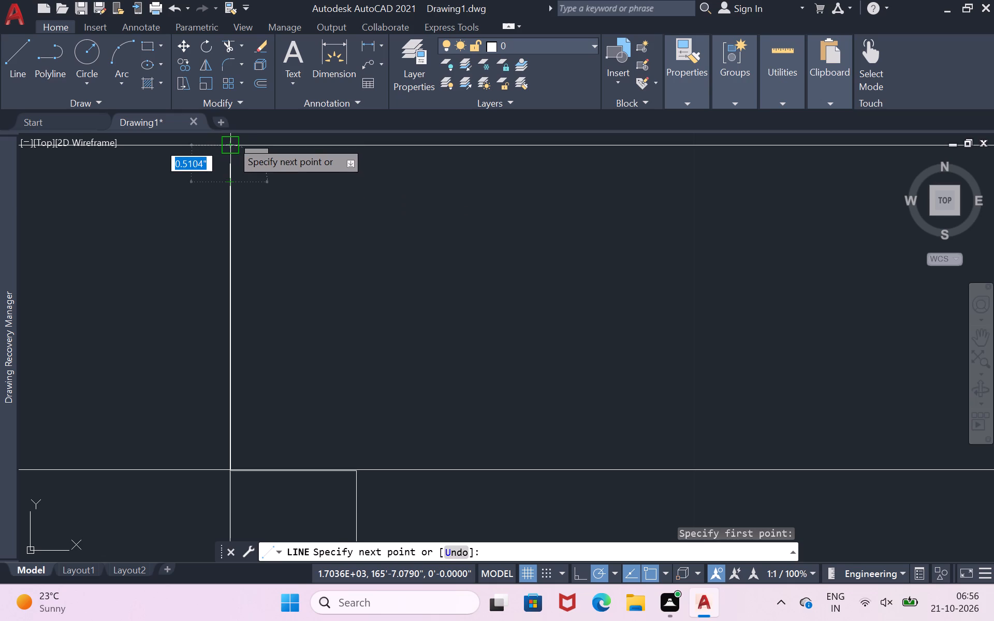
scroll(231, 141, "up", 4)
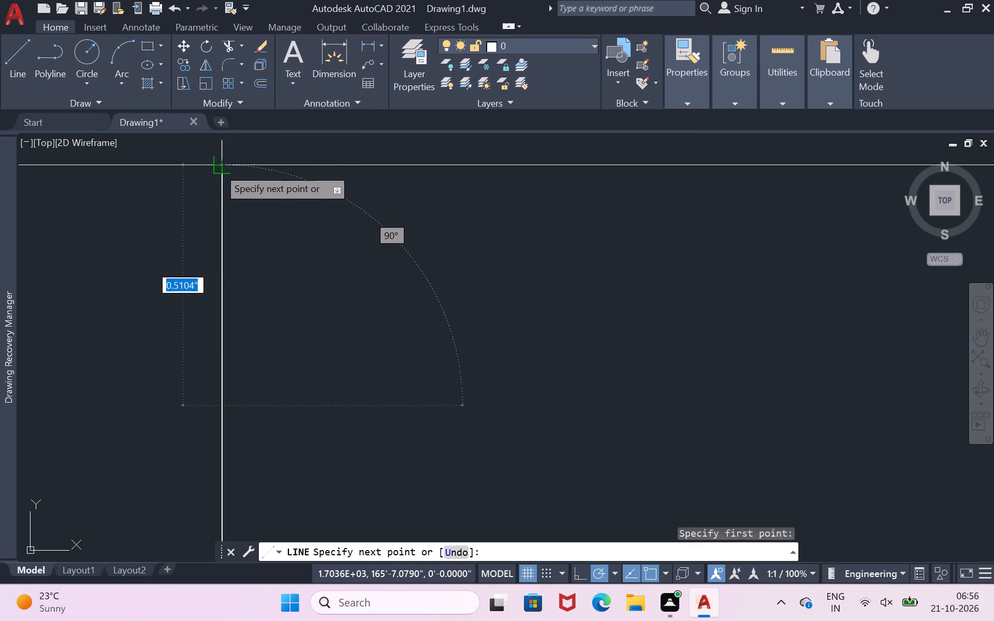
left_click(218, 168)
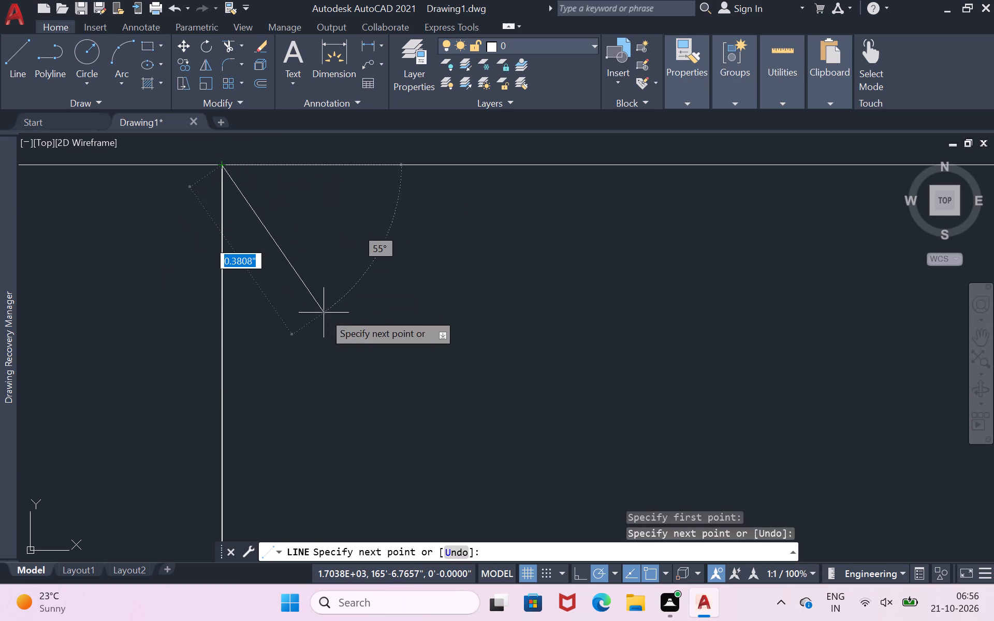
key("Return")
Trim both partition wall lines between the door's two jambs to open the doorway.
scroll(327, 313, "down", 7)
scroll(454, 288, "down", 2)
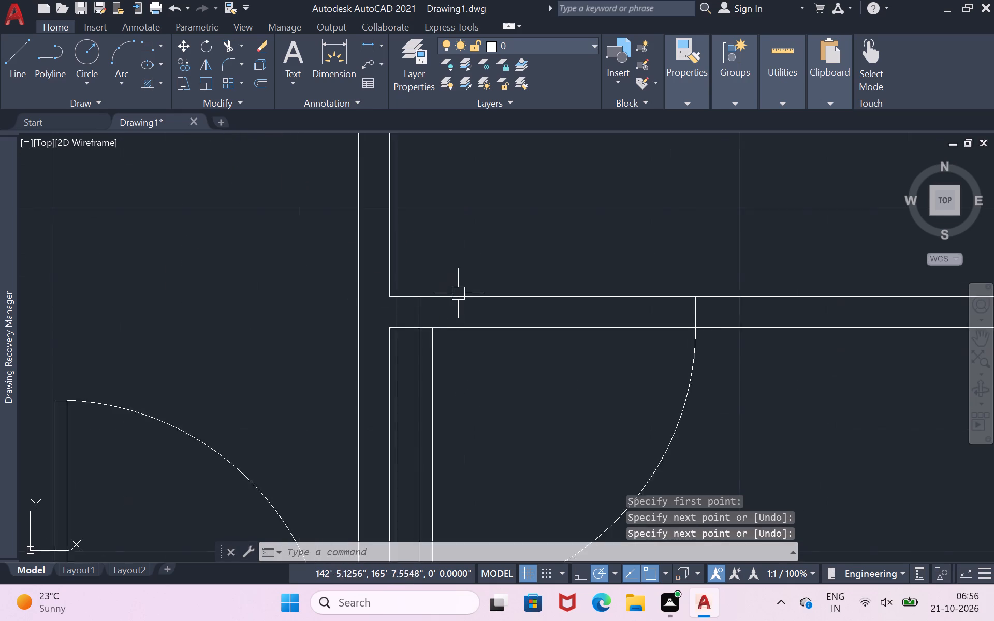
scroll(458, 293, "down", 2)
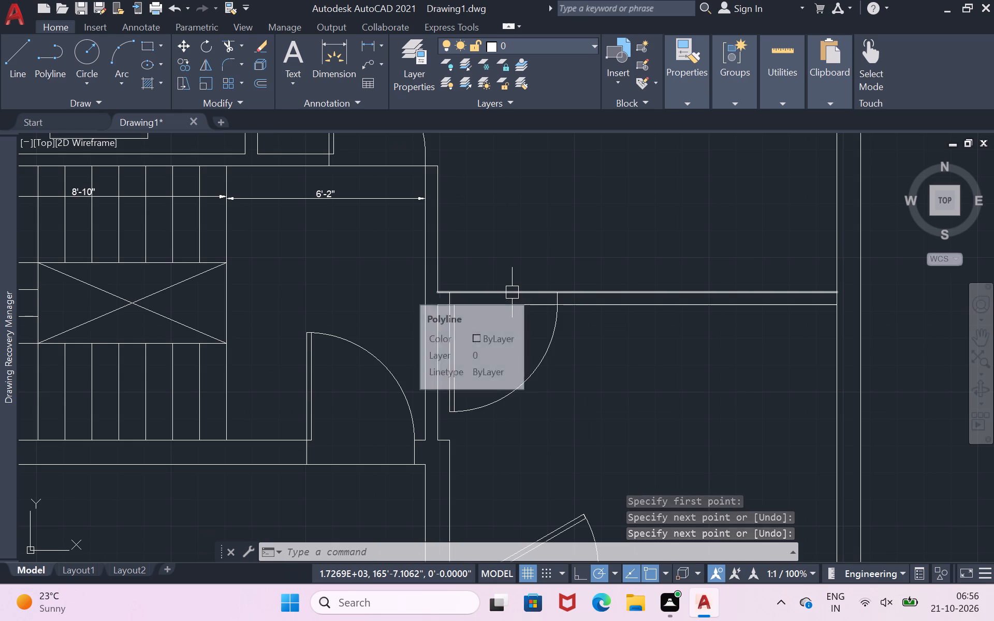
type("tr")
key("space")
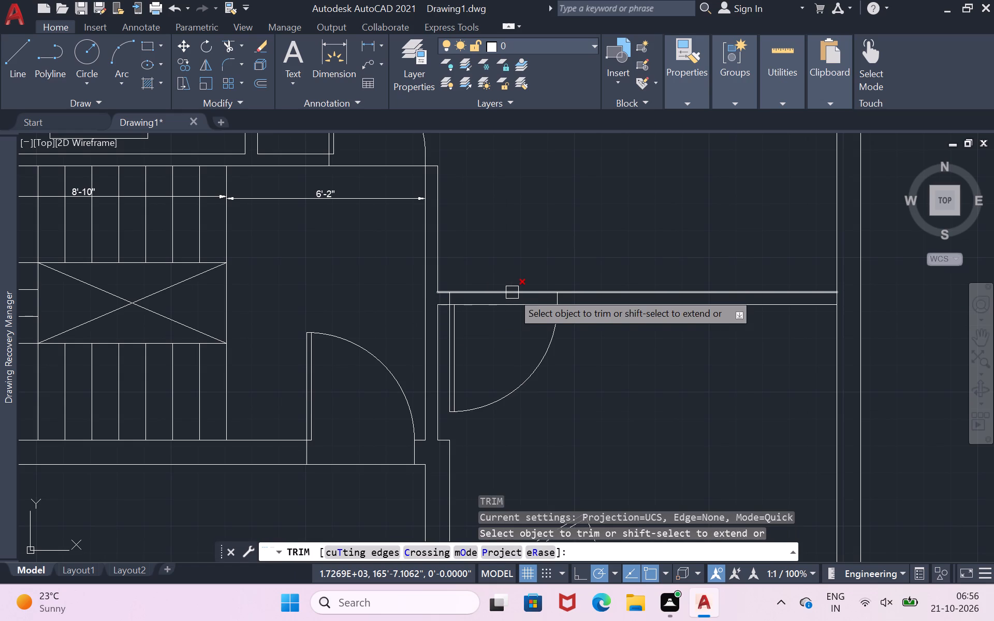
left_click(503, 290)
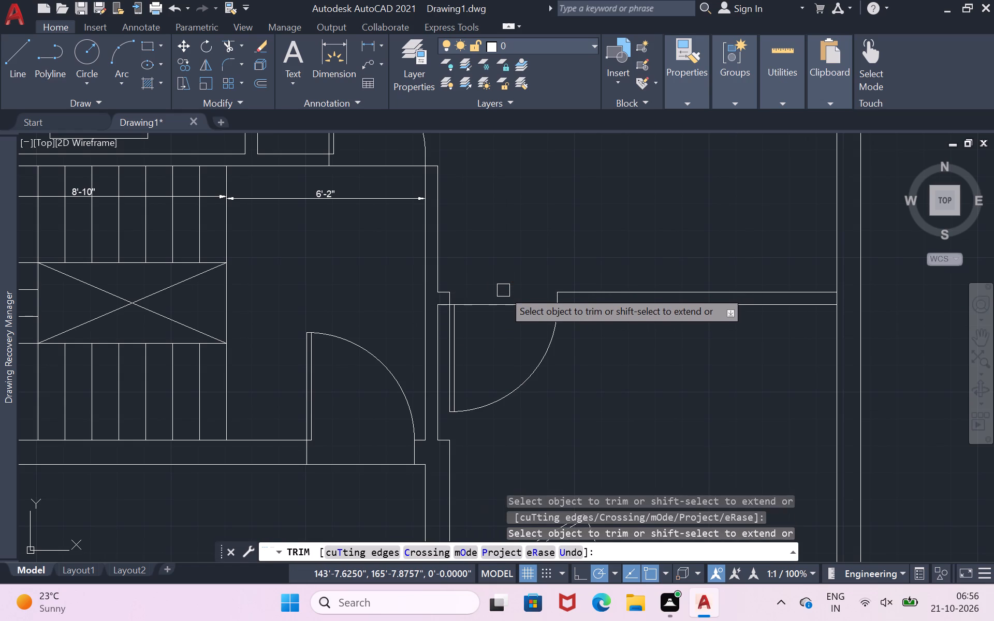
left_click(506, 309)
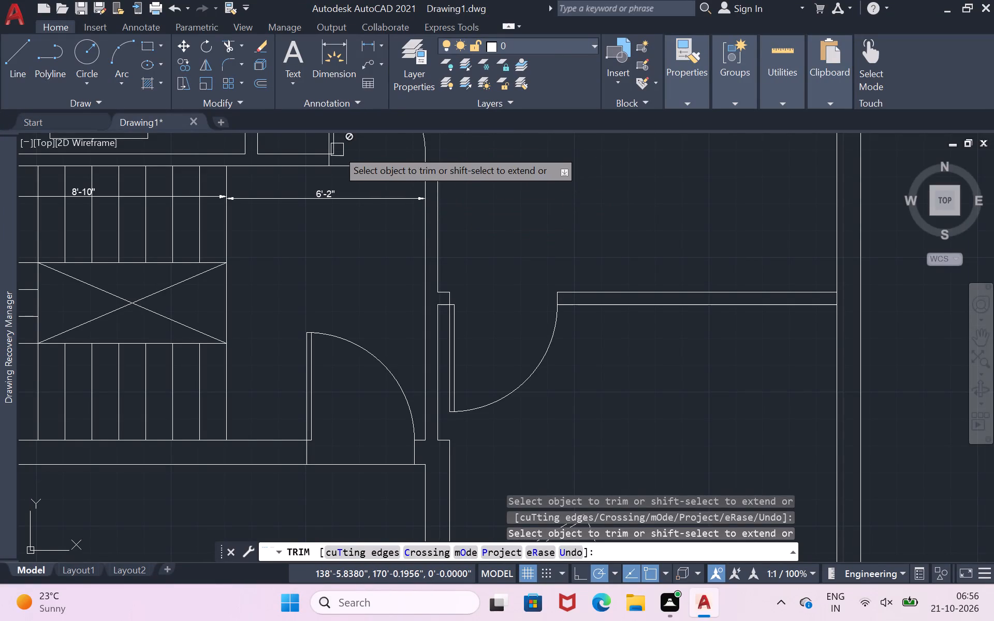
Trim away both wall lines north of the staircase lobby, between the kitchen wall and the adjacent door's hinge jamb.
left_click(285, 153)
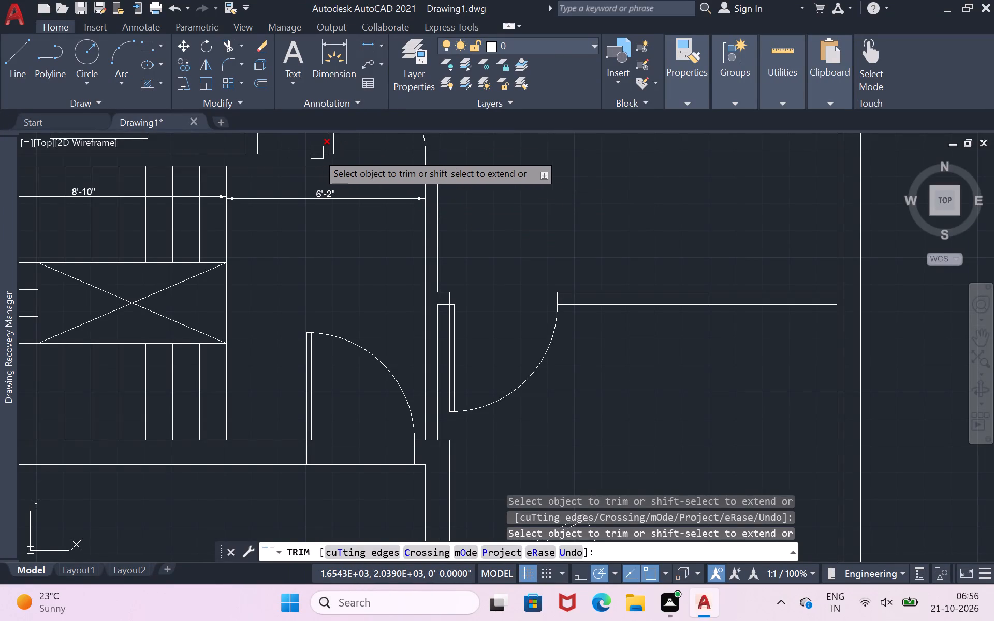
left_click(317, 153)
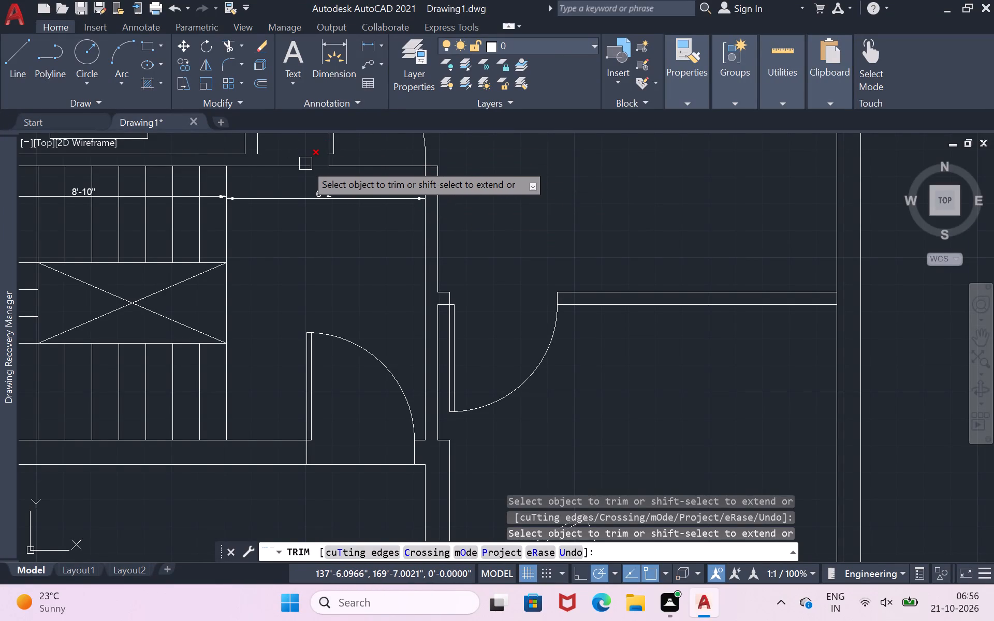
scroll(305, 164, "down", 1)
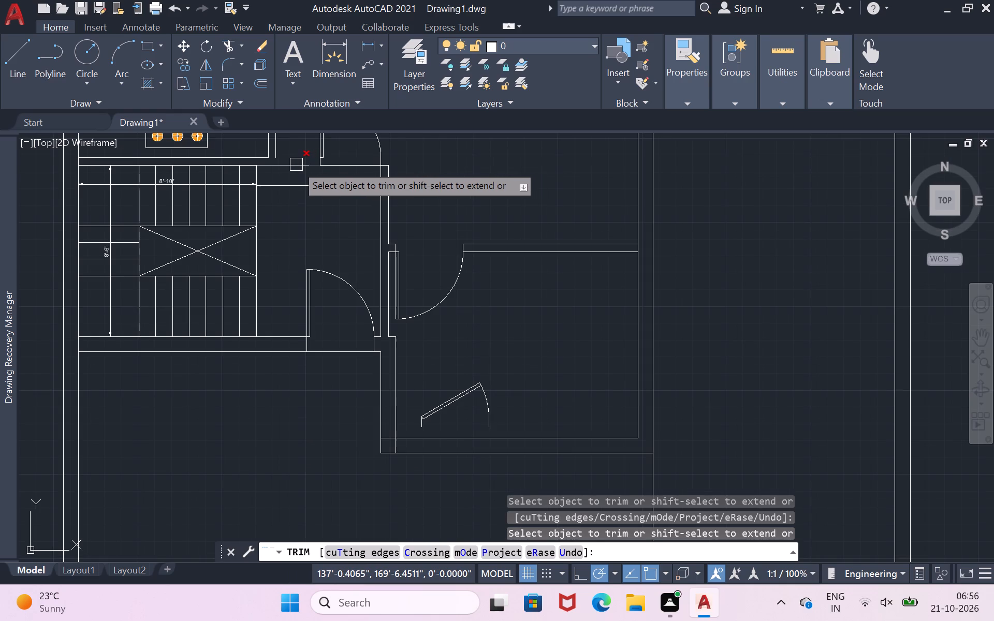
left_click(296, 165)
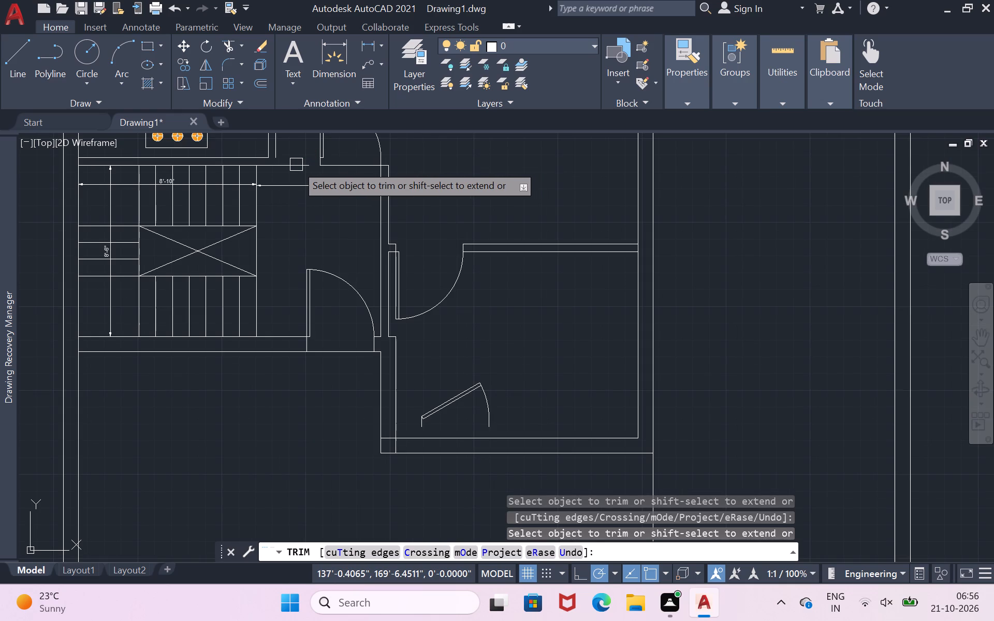
left_click(296, 165)
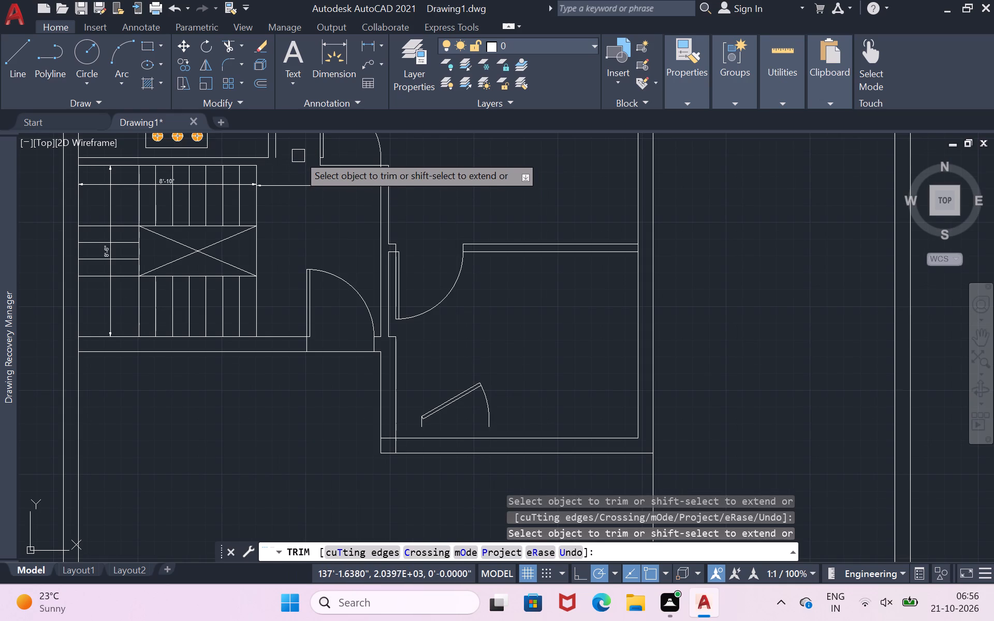
scroll(298, 151, "up", 4)
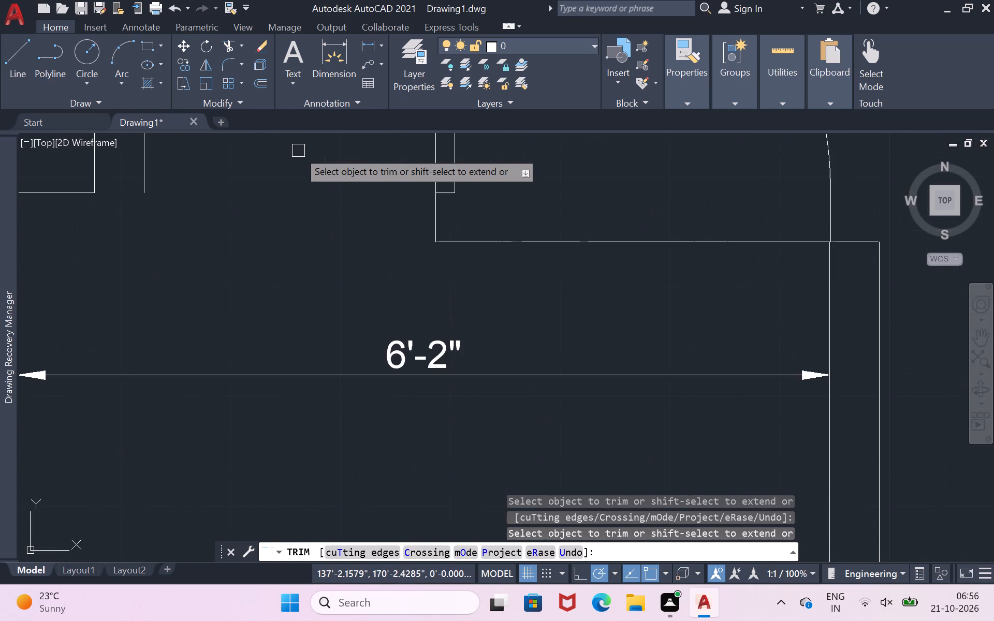
scroll(298, 151, "down", 3)
scroll(302, 214, "down", 2)
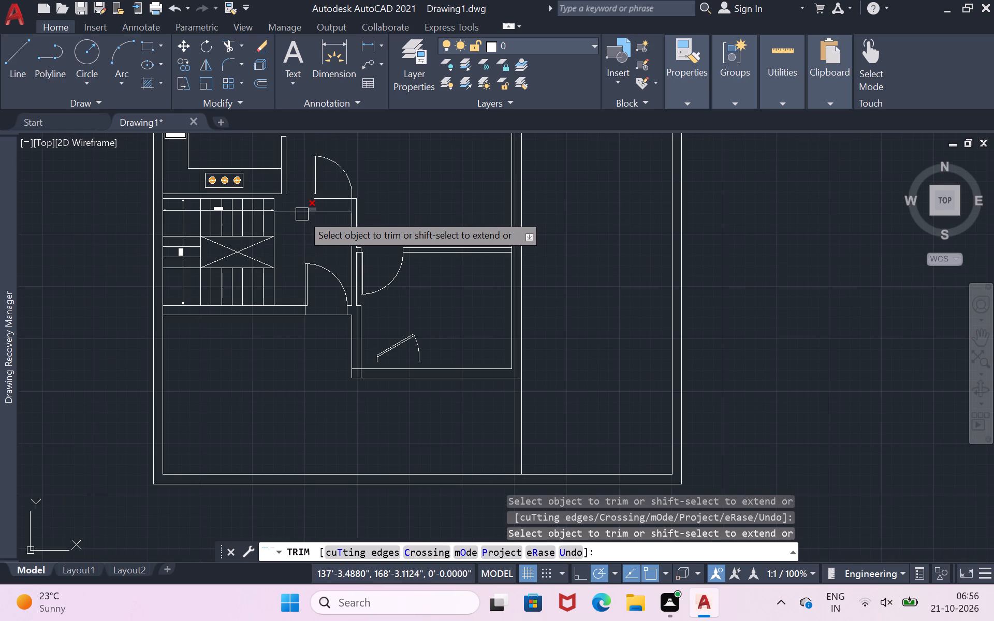
Undo the last trims north of the staircase lobby, restoring the kitchen wall stub, and re-trim only the lower wall line across the doorway.
key("ctrl+z")
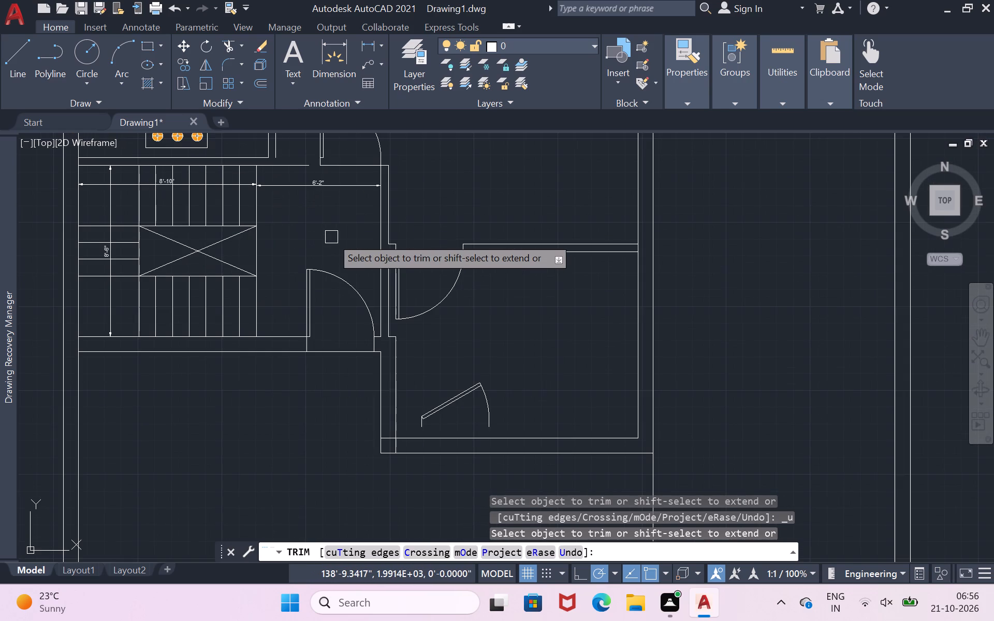
key("ctrl+z")
key("ctrl+z")
key("ctrl+z")
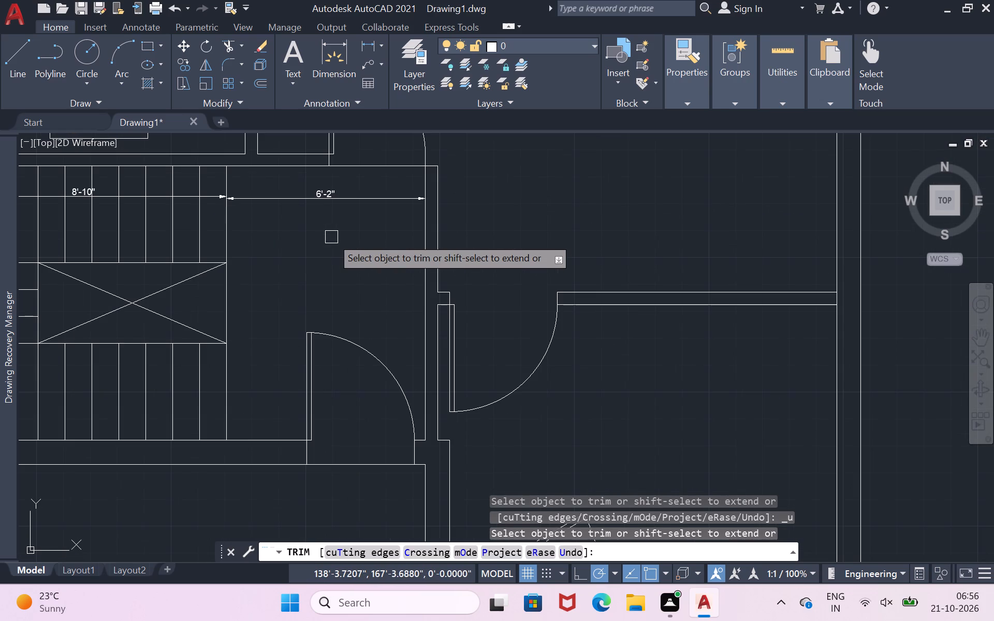
left_click(388, 165)
Examine the wall ends and door opening north of the staircase lobby, and finish trimming.
scroll(388, 165, "down", 3)
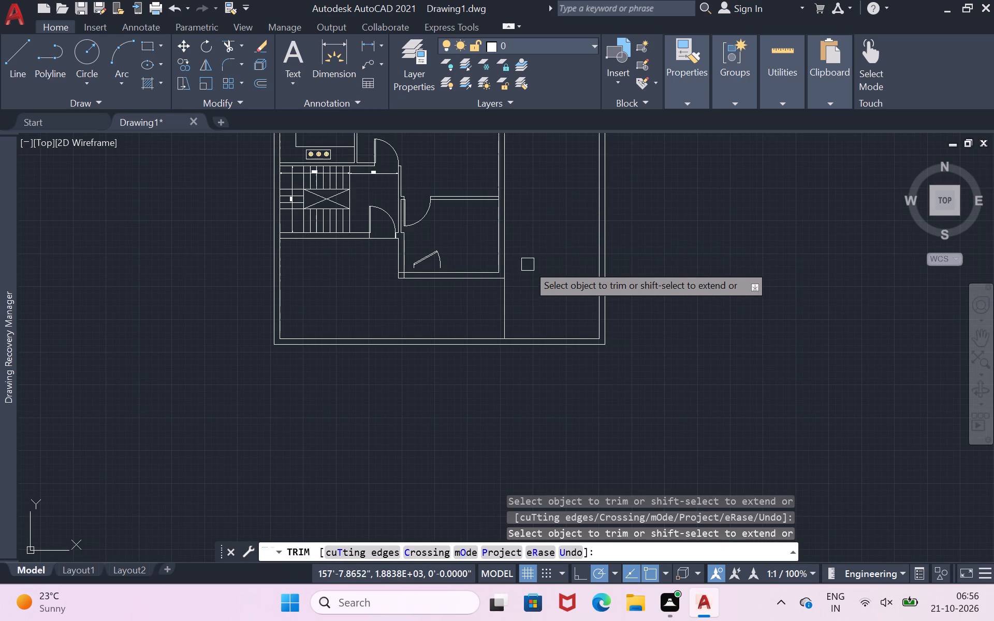
scroll(528, 264, "up", 1)
scroll(473, 233, "down", 2)
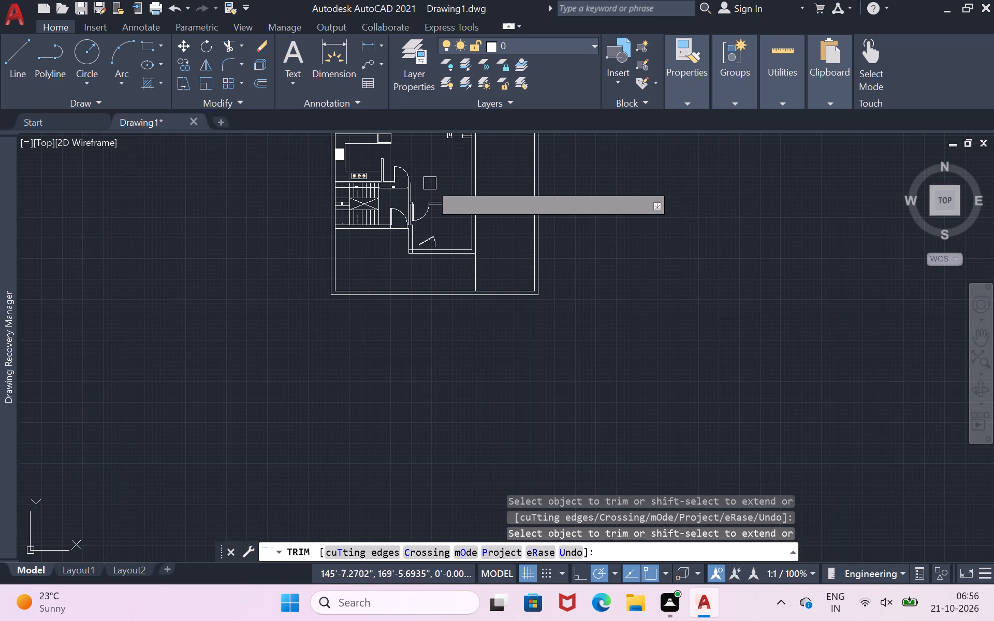
scroll(390, 175, "up", 5)
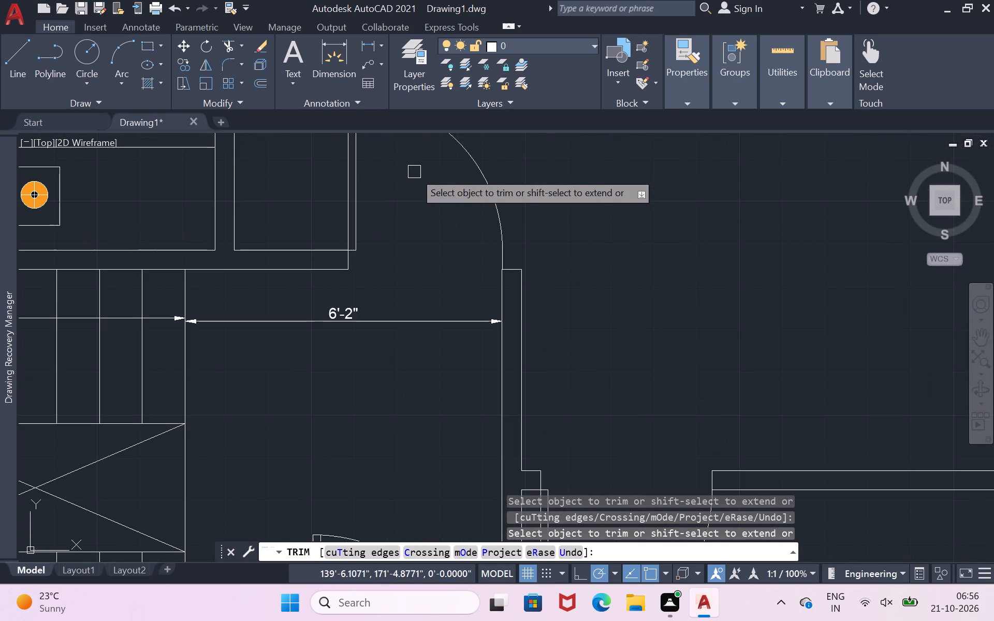
scroll(383, 237, "up", 2)
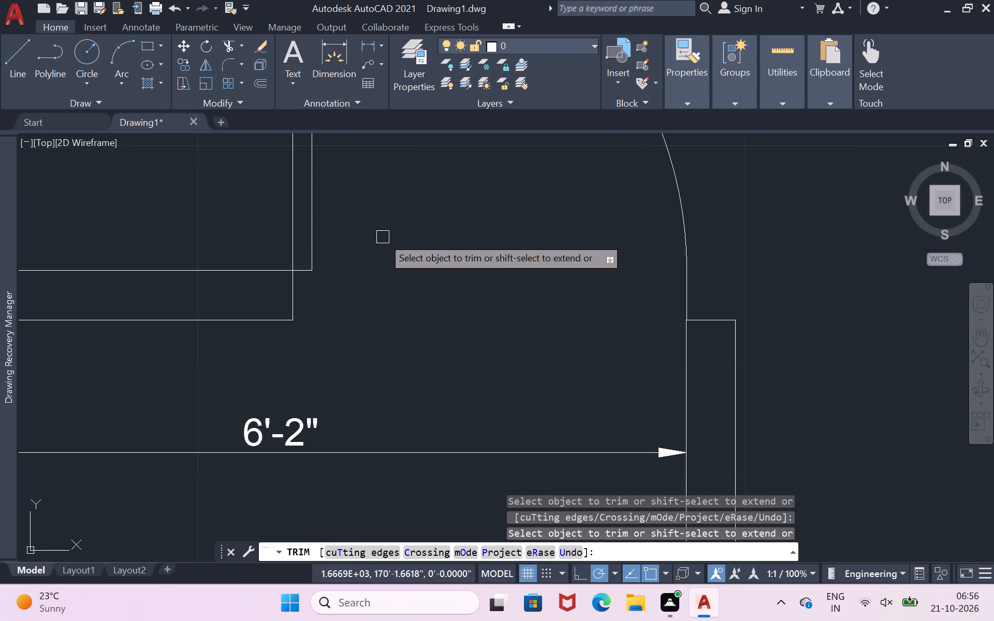
scroll(383, 237, "down", 5)
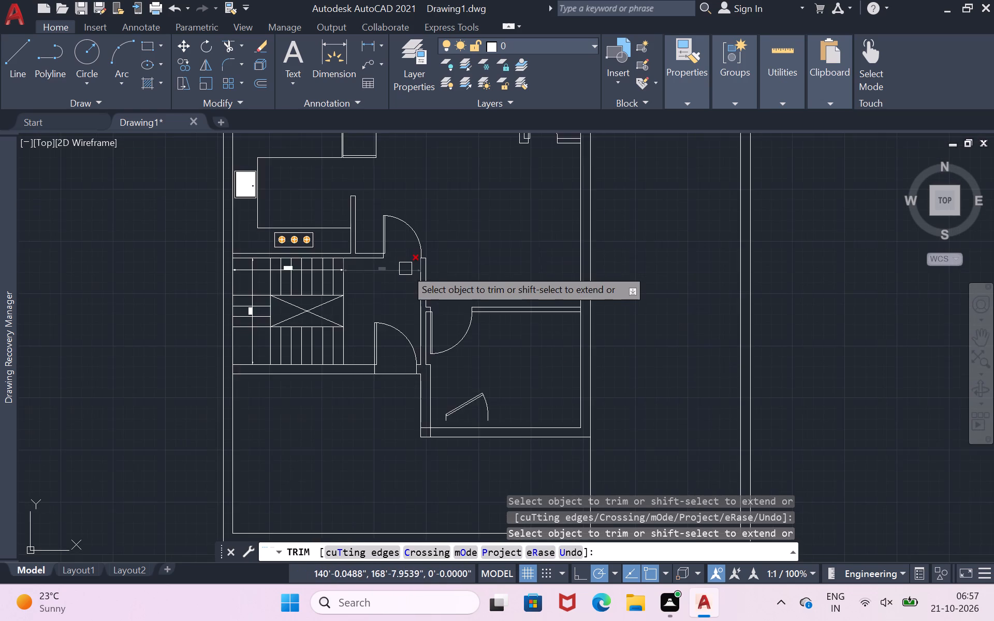
scroll(405, 269, "down", 1)
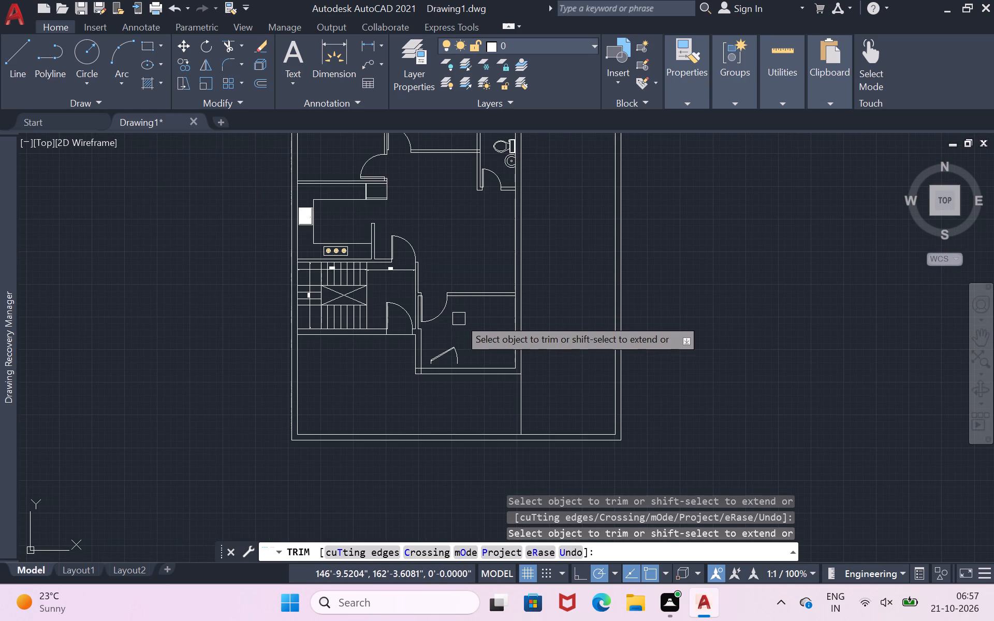
key("Return")
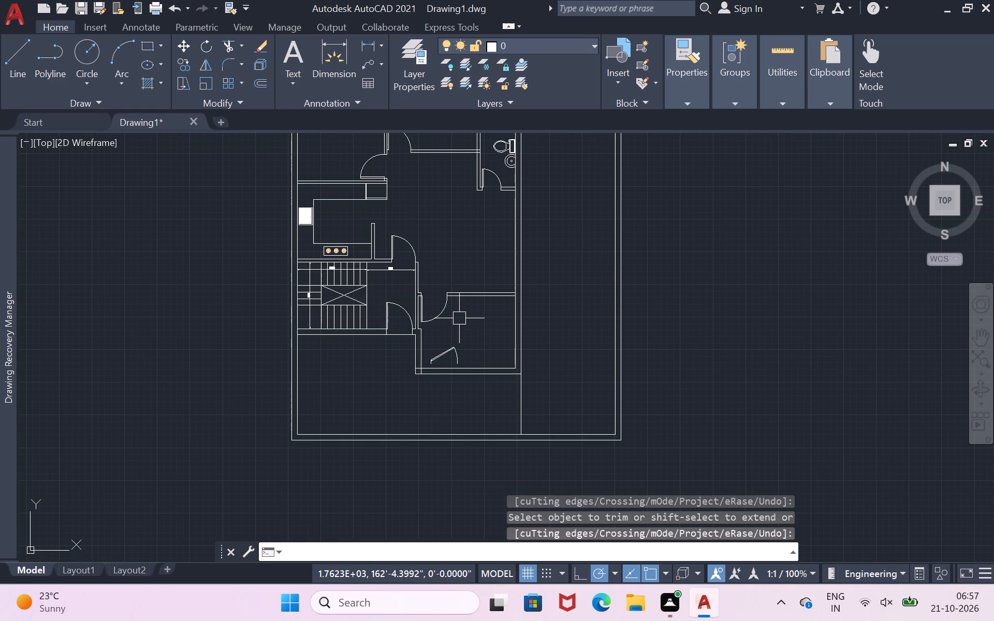
Set the loose door block in the room southeast of the staircase to Open 90º.
scroll(459, 369, "up", 5)
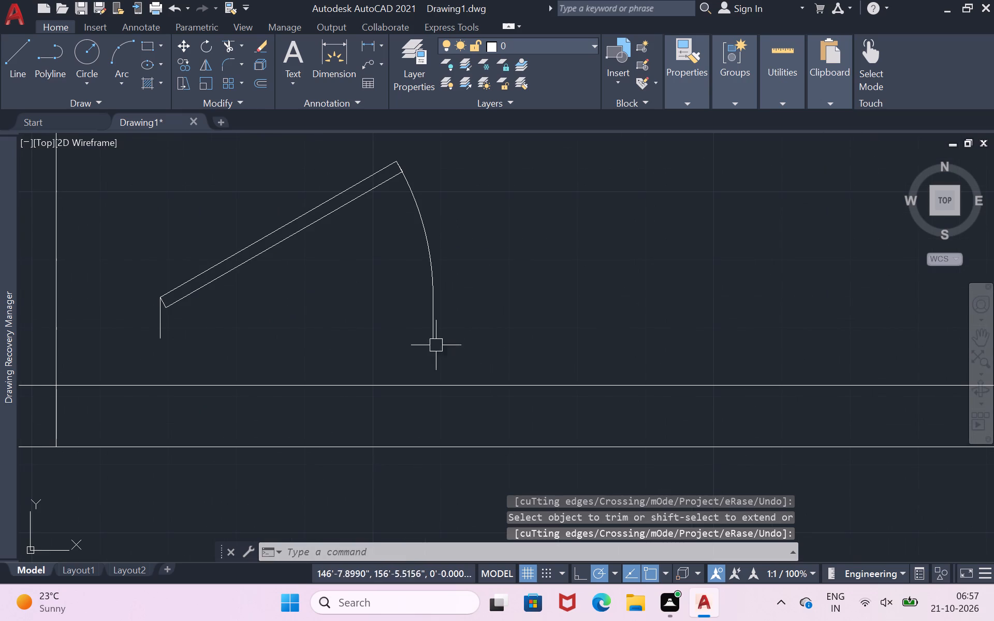
left_click(189, 283)
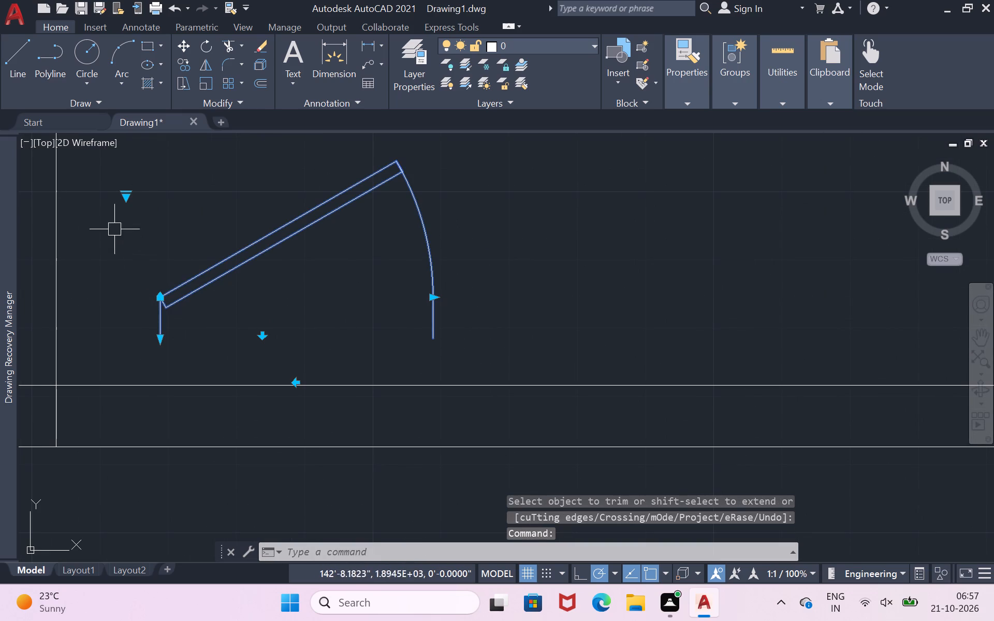
left_click(127, 195)
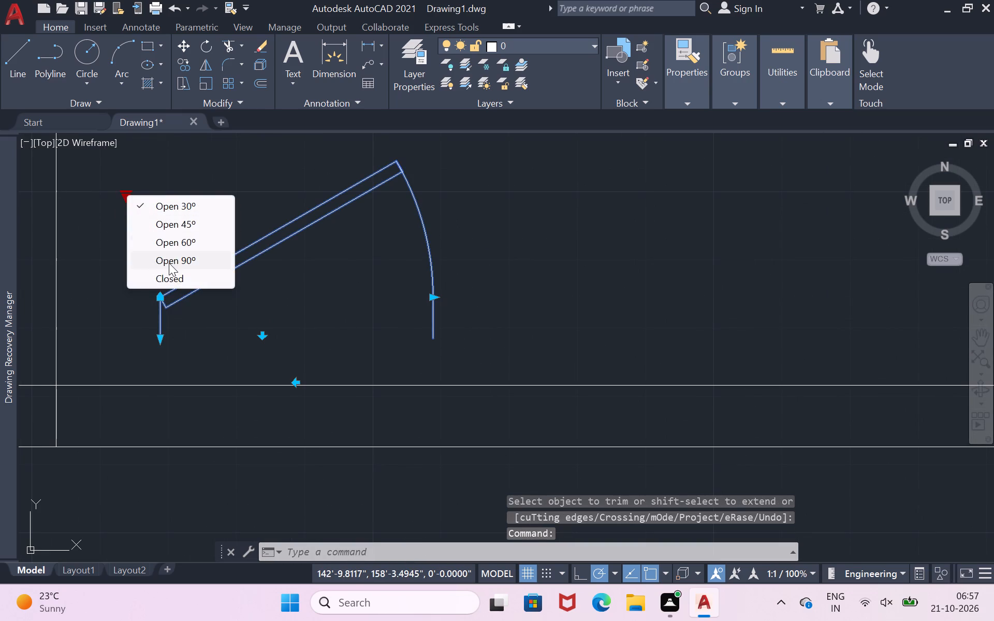
left_click(169, 263)
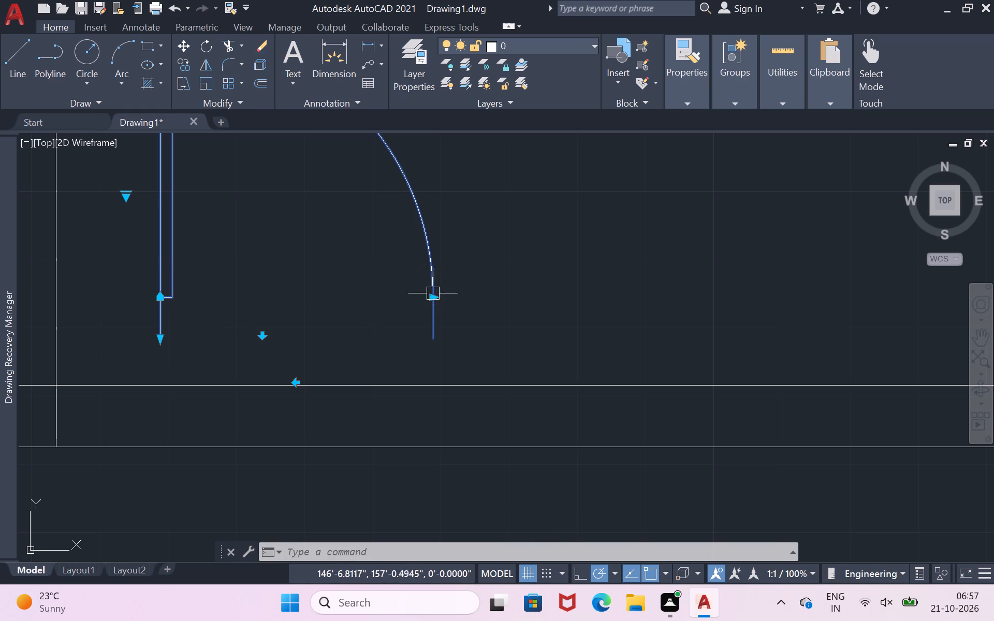
Narrow the loose door block to about 3' wide from its latch side.
left_click_drag(435, 295, 412, 295)
left_click(412, 295)
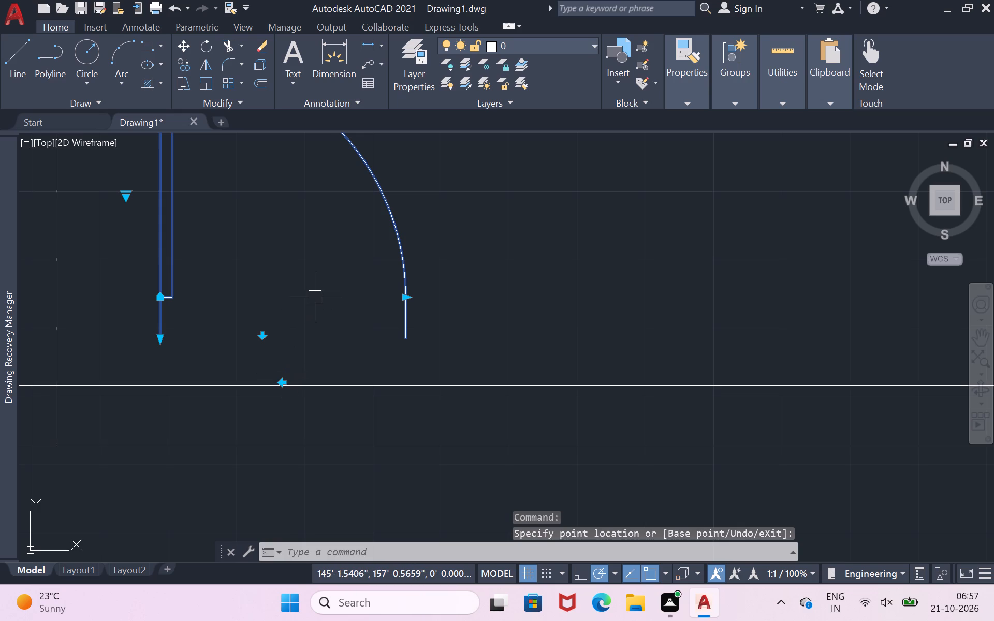
Move the door block down onto the room's south wall, with its hinge side close to the west wall.
key("m")
key("Return")
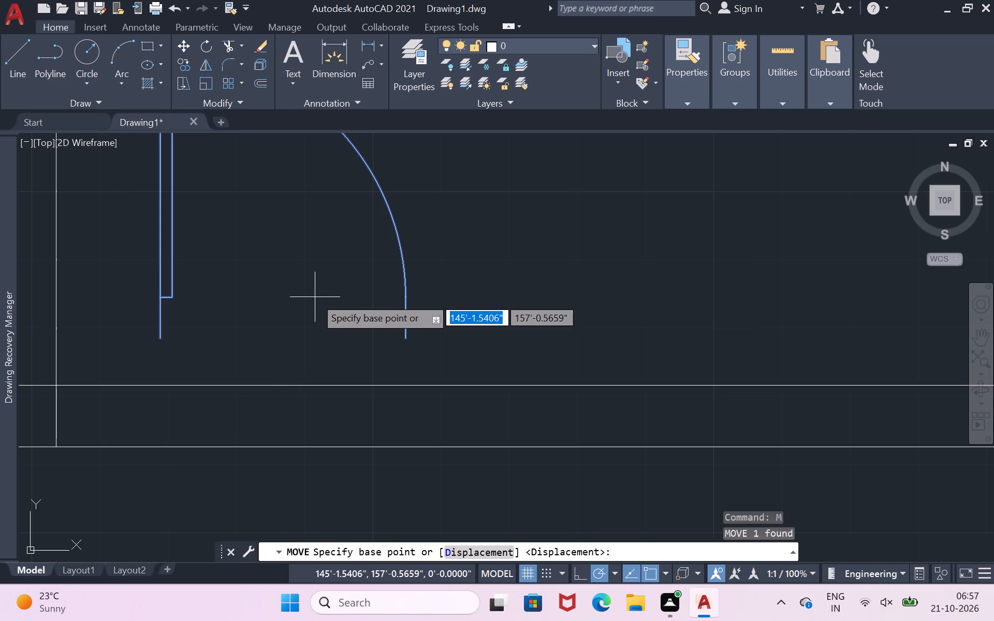
left_click(315, 297)
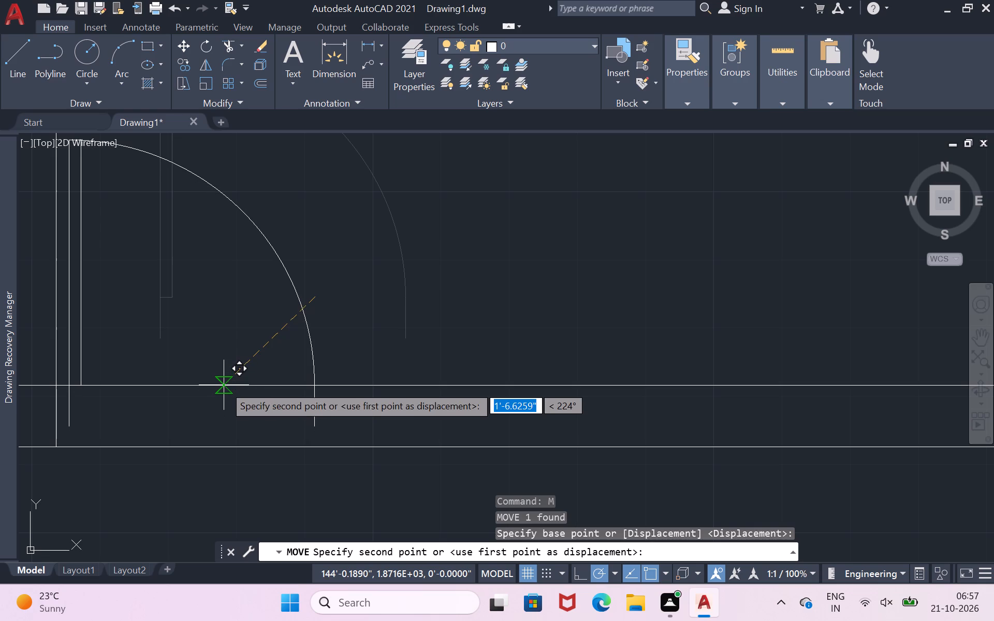
scroll(224, 385, "up", 2)
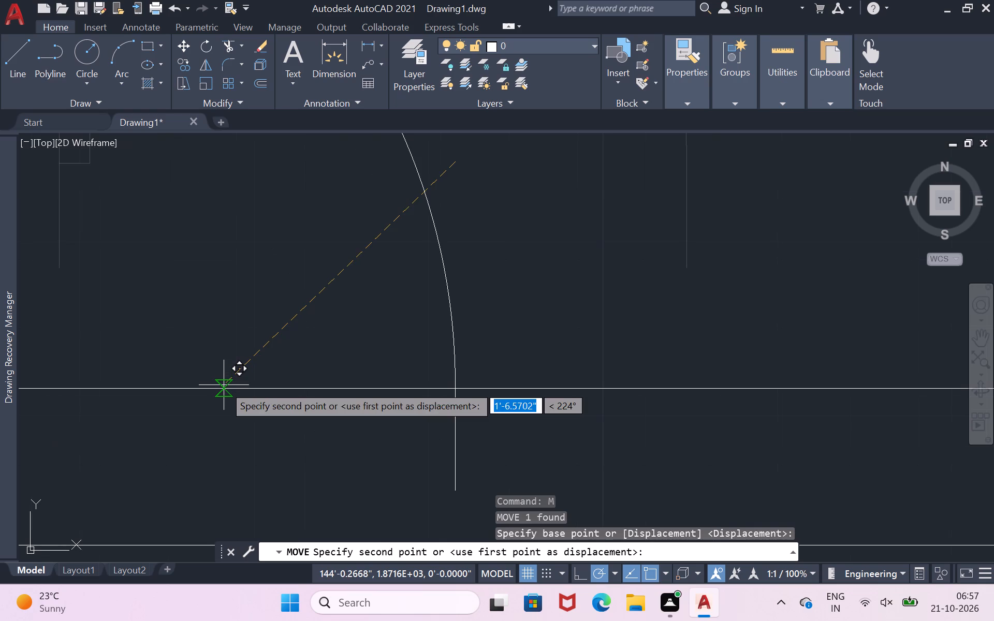
scroll(224, 385, "down", 2)
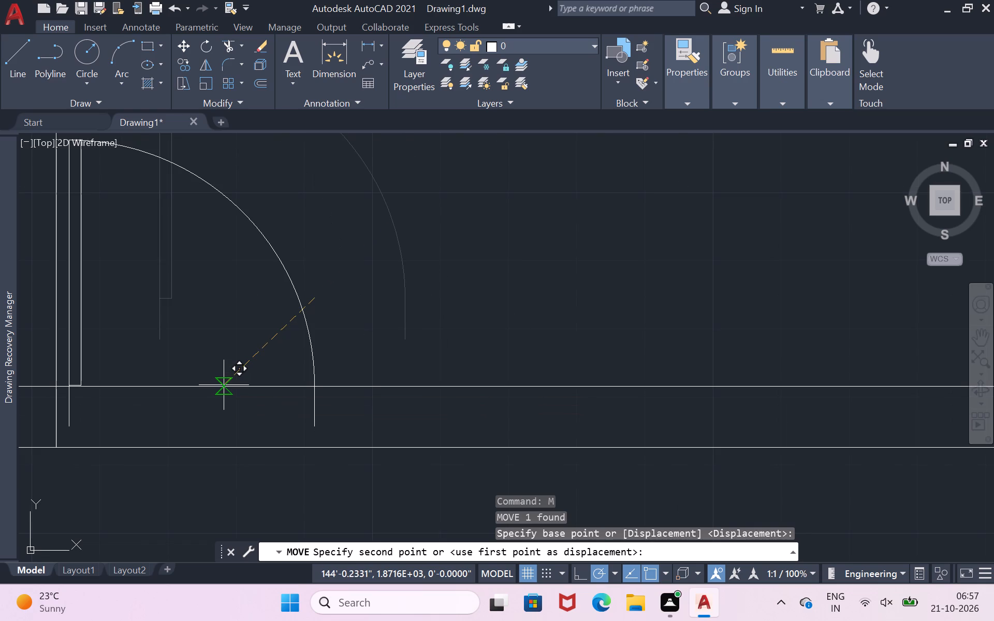
left_click(224, 386)
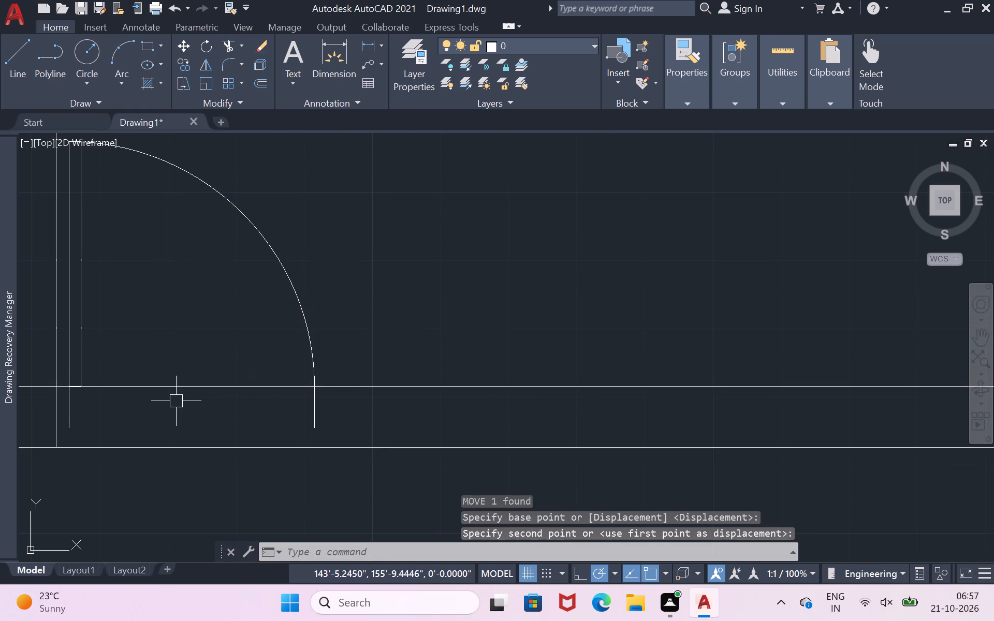
Move the door block slightly north so the base of its leaf sits exactly on the south wall's inner line.
scroll(57, 393, "up", 4)
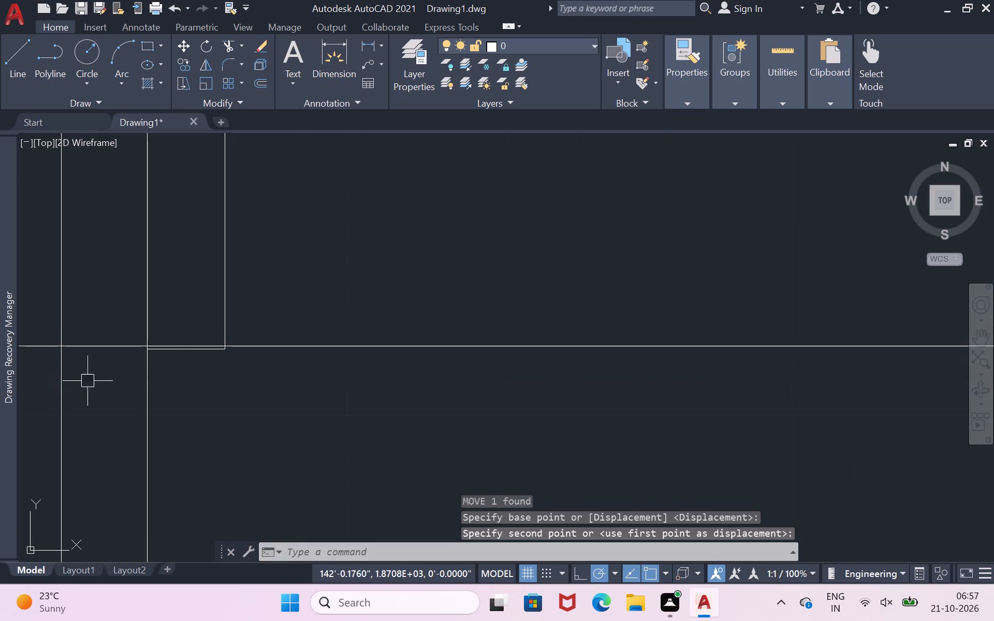
scroll(186, 353, "up", 2)
left_click(187, 343)
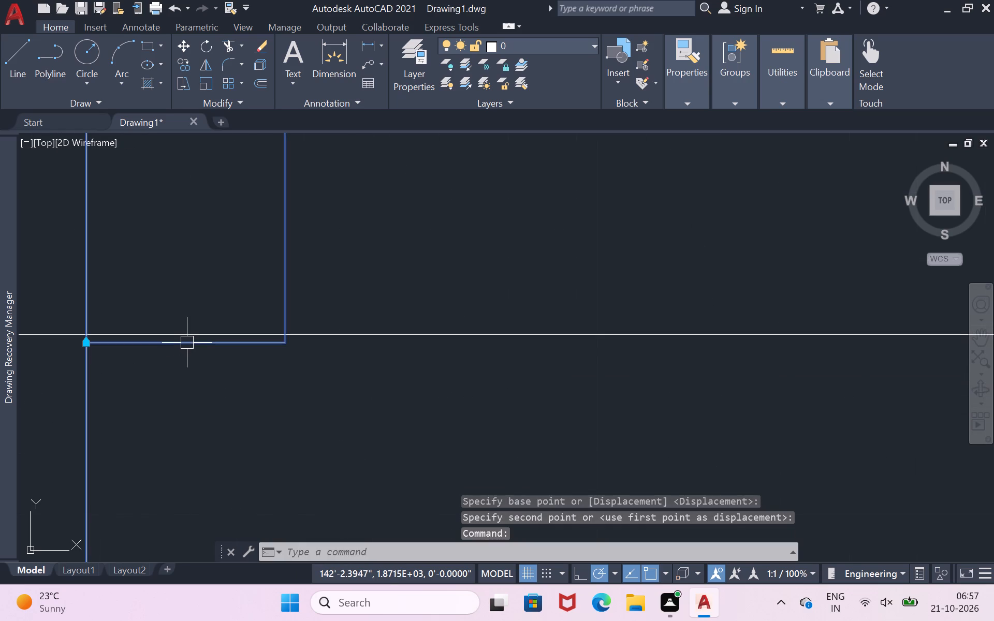
key("m")
key("Return")
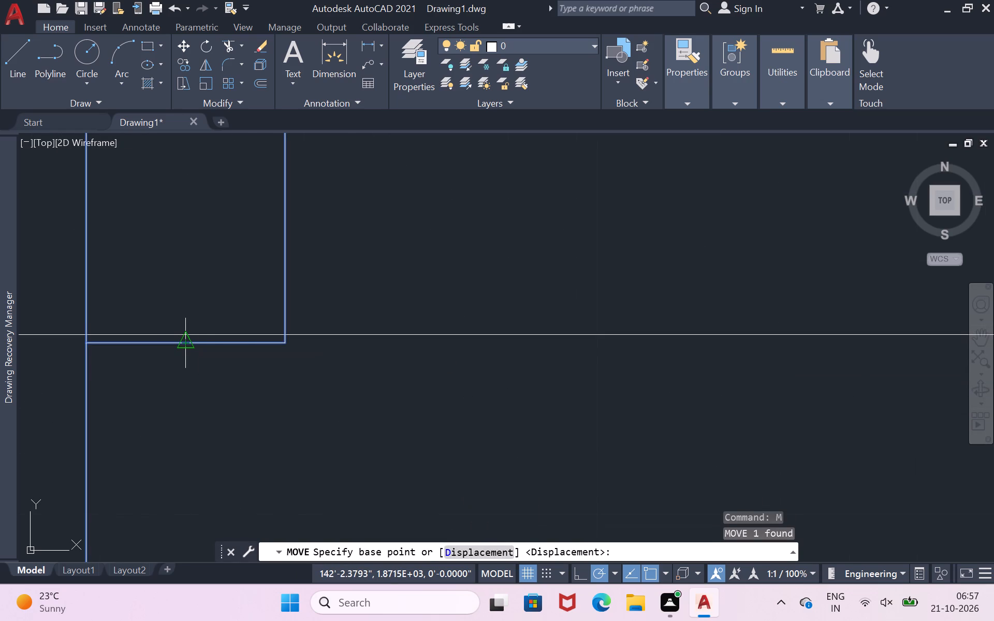
left_click(187, 343)
left_click(187, 335)
scroll(187, 335, "down", 4)
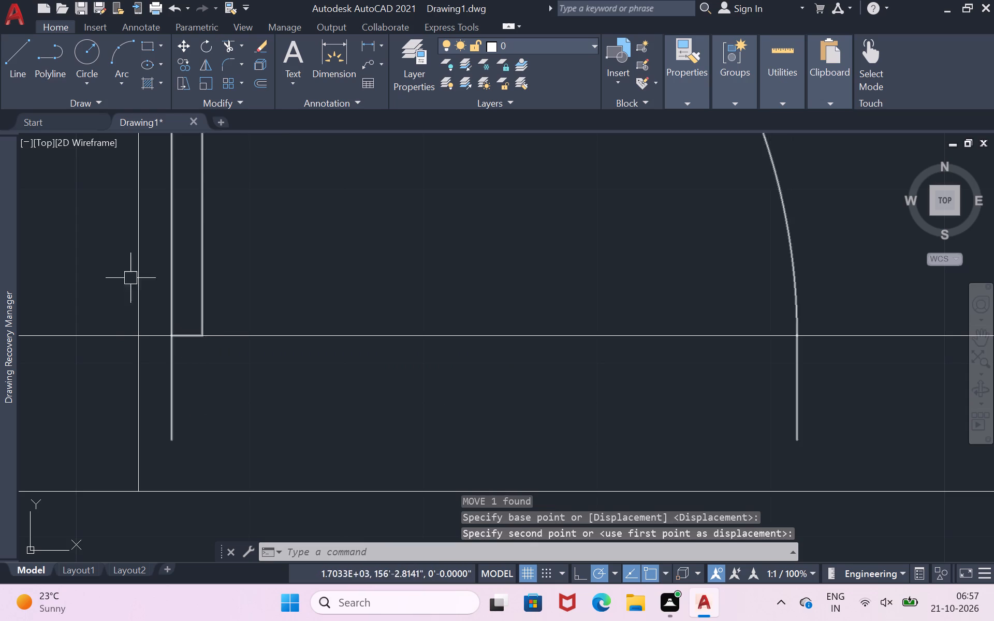
Extend the door's hinge-side jamb down to the south wall's outer line with a vertical line about 3" long.
left_click(26, 83)
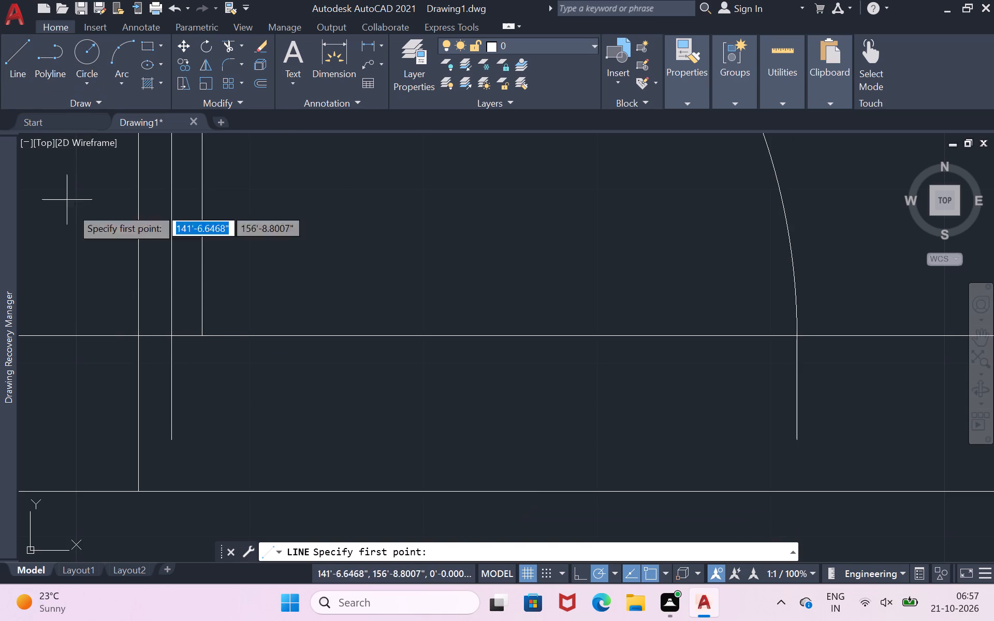
left_click(174, 442)
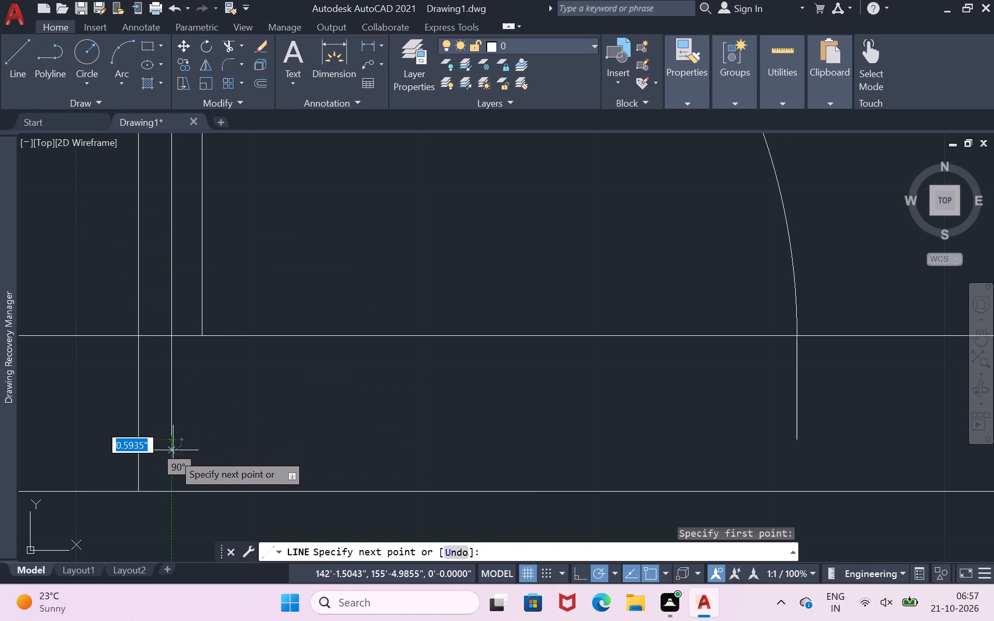
left_click(174, 497)
key("Return")
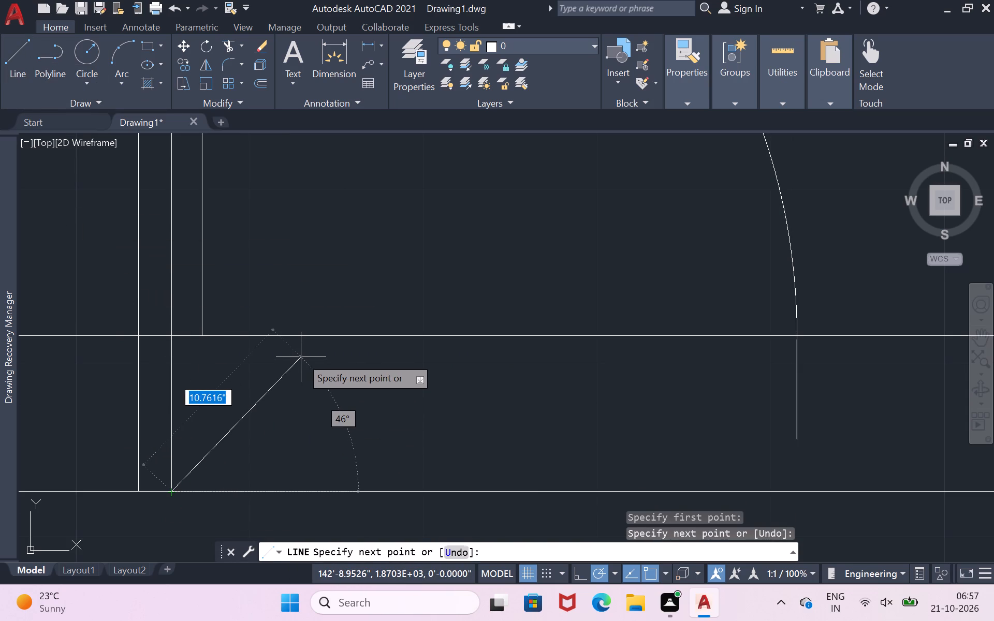
Extend the door's latch-side jamb down to the south wall's outer line with a vertical line about 3" long.
key("l")
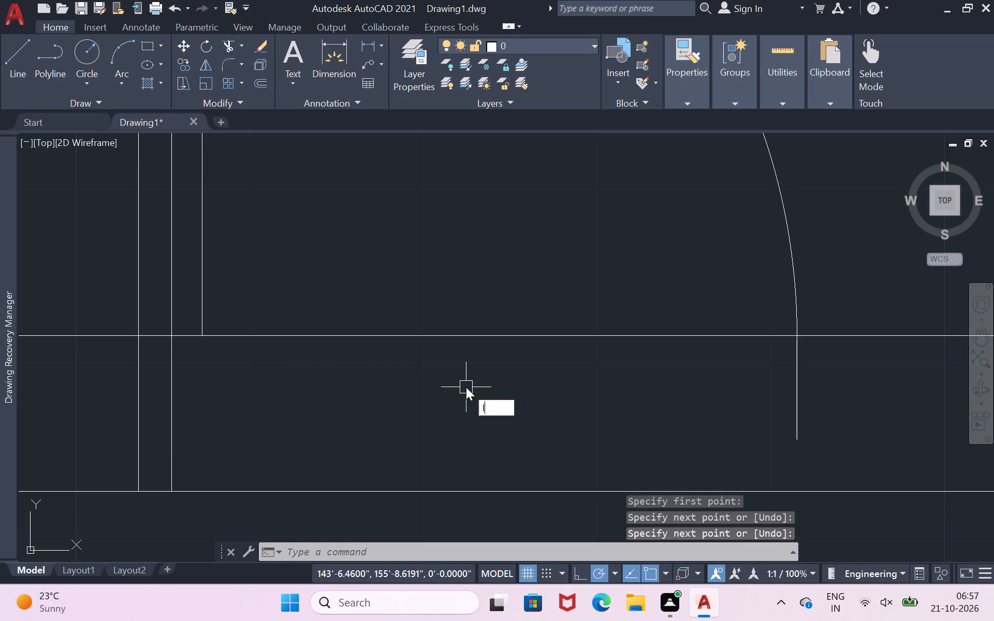
key("Return")
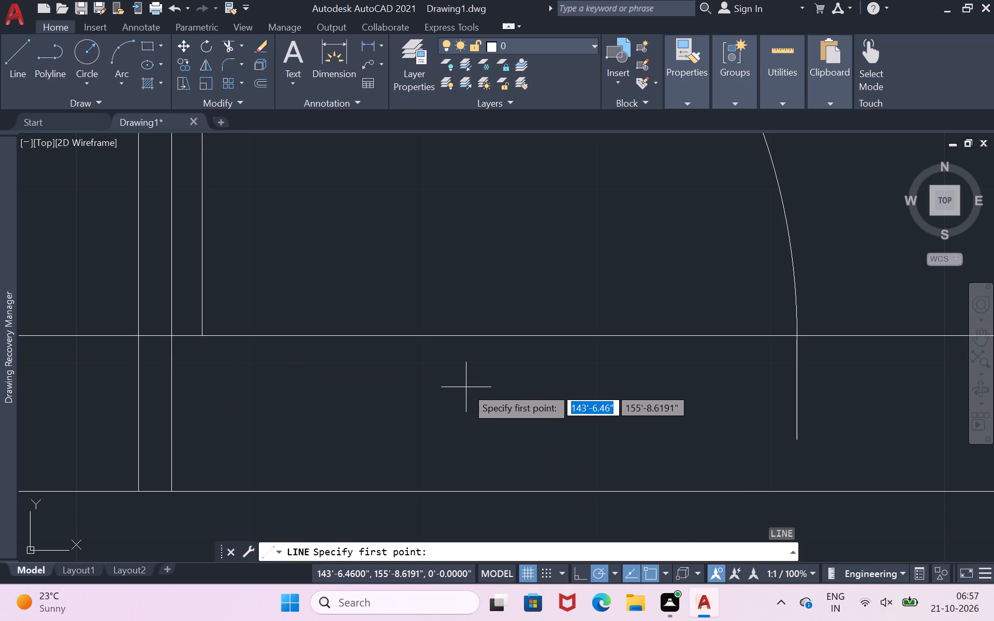
scroll(759, 403, "down", 2)
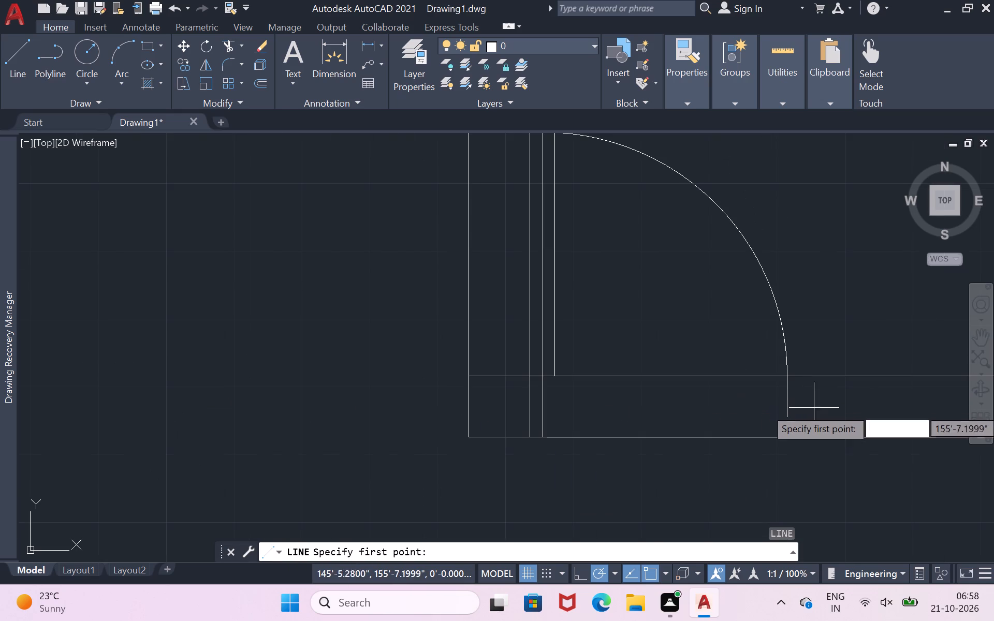
scroll(789, 440, "up", 3)
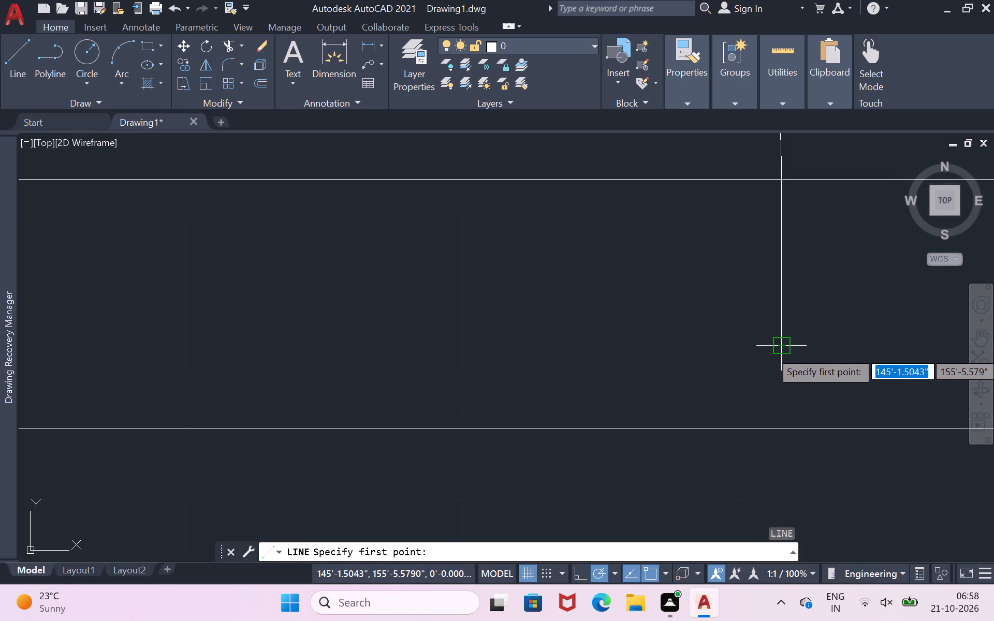
left_click(779, 351)
left_click(779, 432)
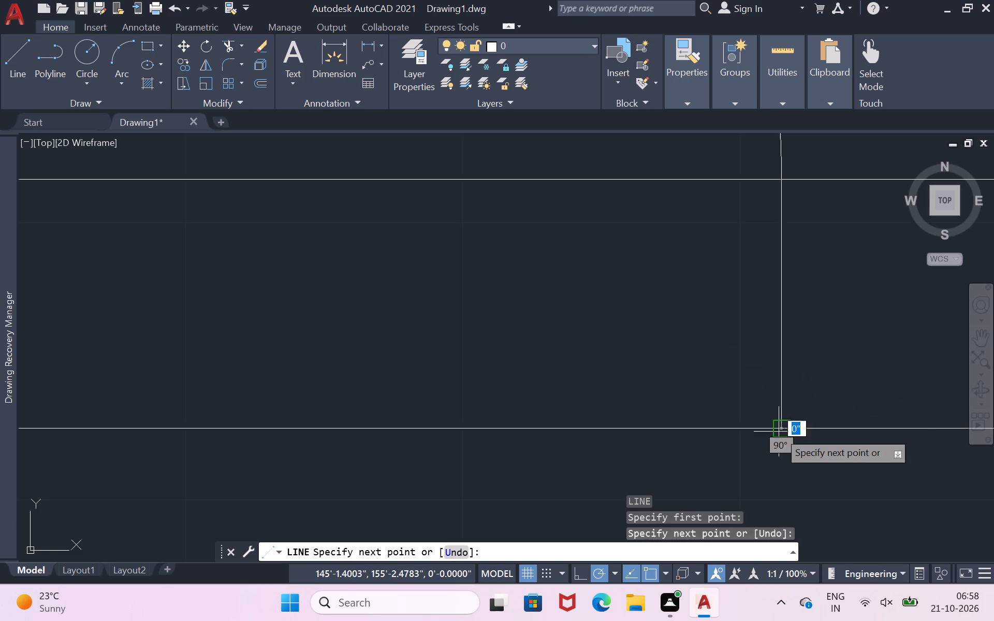
key("Return")
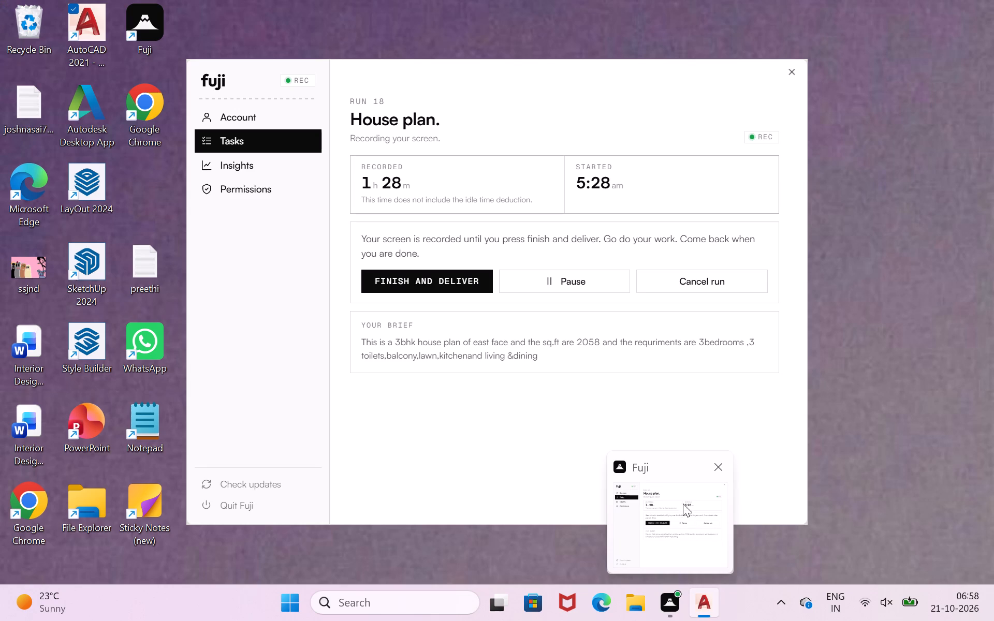
Trim the leftover wall-line segments at the room's southwest corner, between the west wall and the new door's hinge-side jamb.
scroll(756, 386, "down", 3)
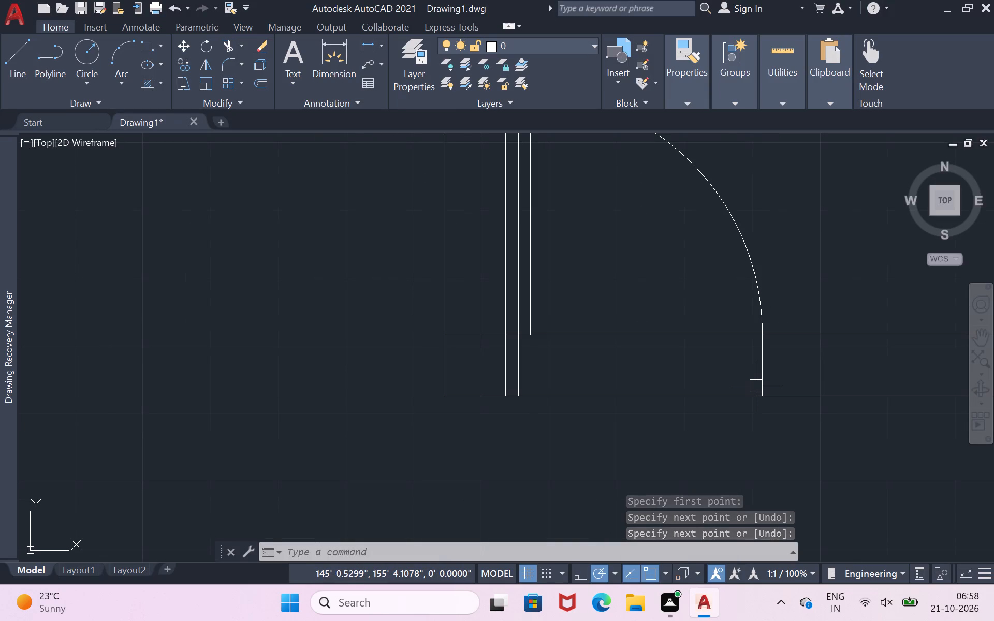
type("tr")
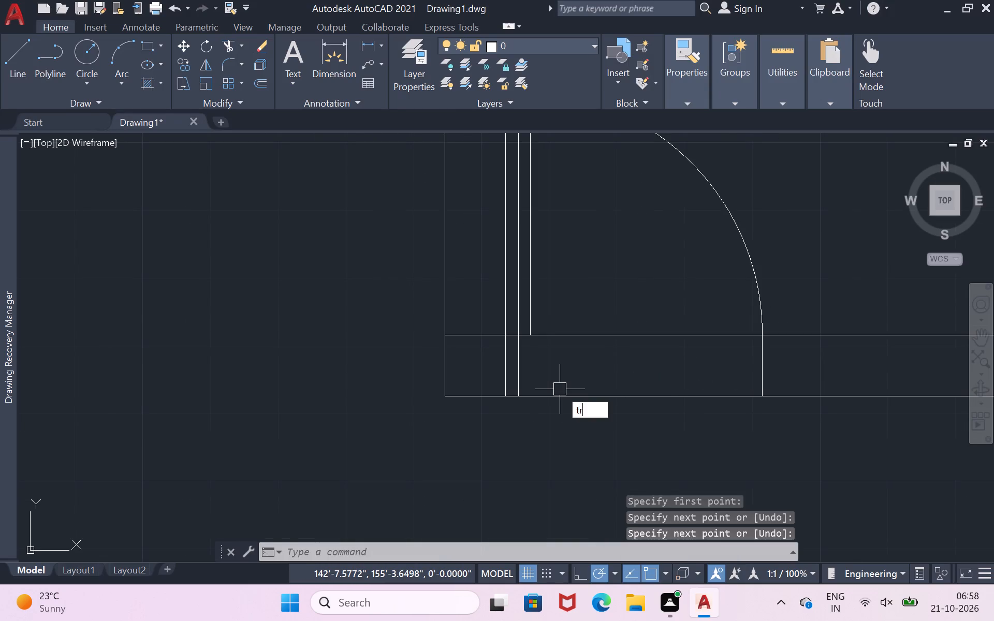
key("space")
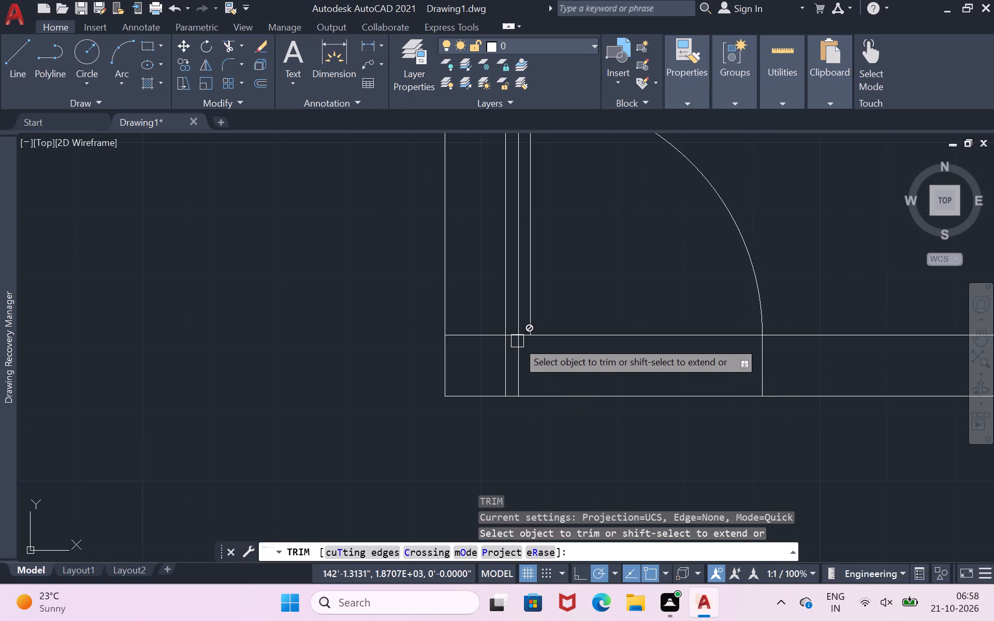
scroll(517, 341, "up", 3)
scroll(467, 353, "down", 2)
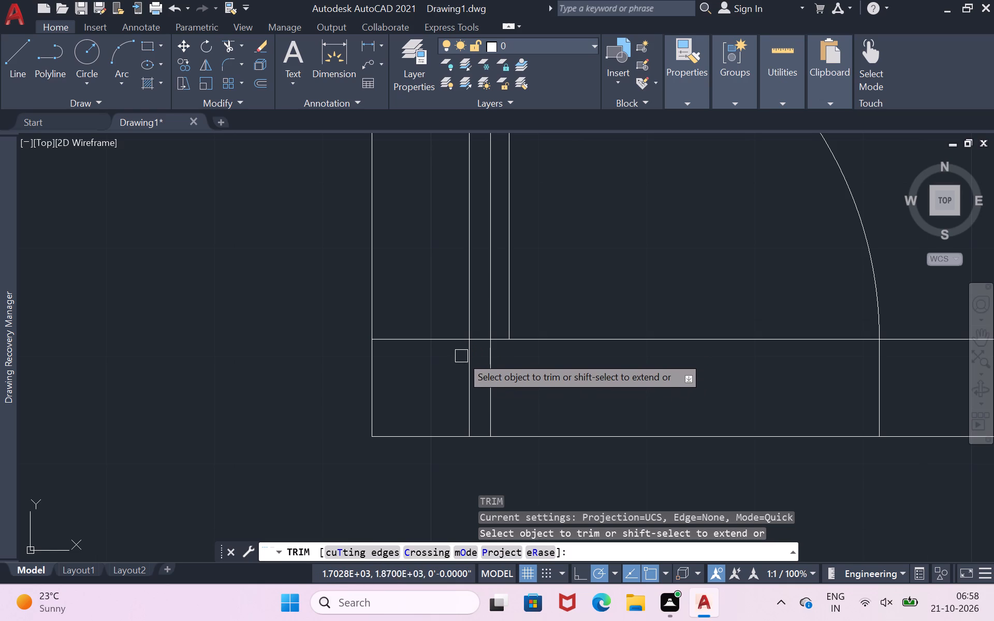
scroll(455, 377, "down", 3)
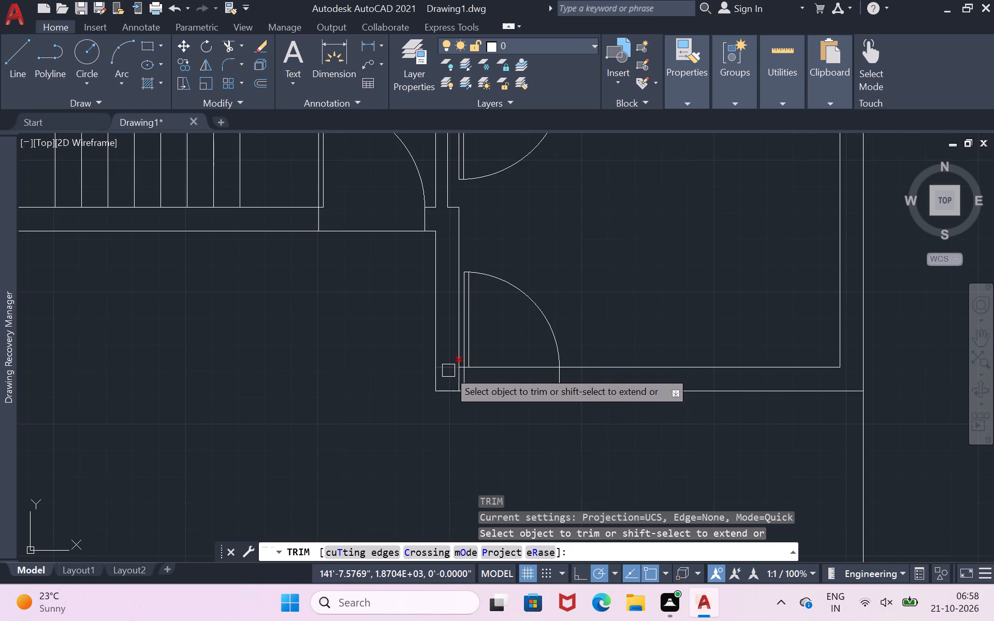
scroll(446, 372, "up", 1)
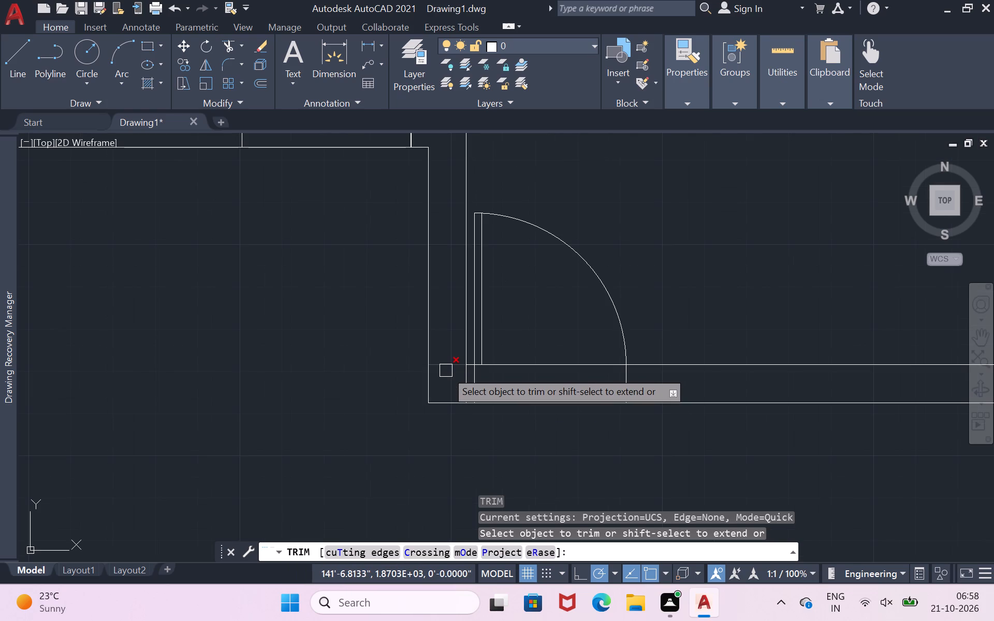
left_click(446, 371)
scroll(446, 371, "down", 1)
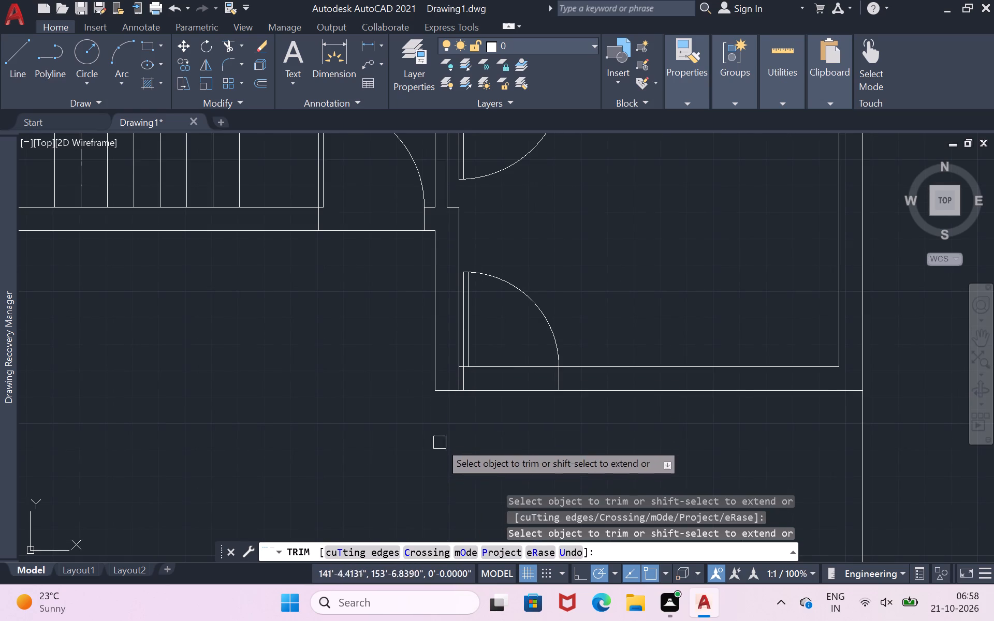
scroll(494, 387, "up", 1)
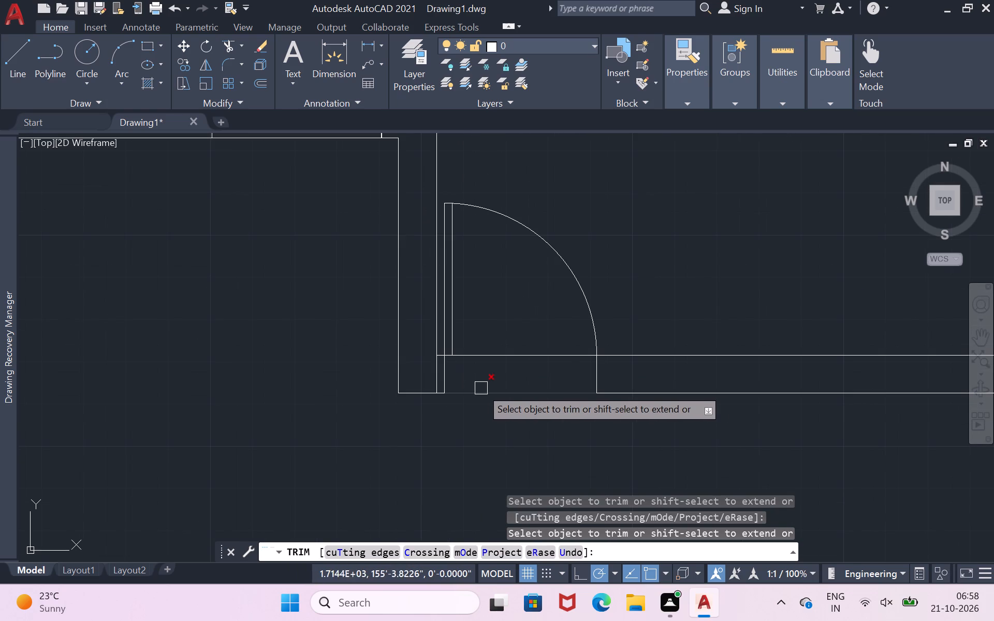
scroll(470, 368, "up", 3)
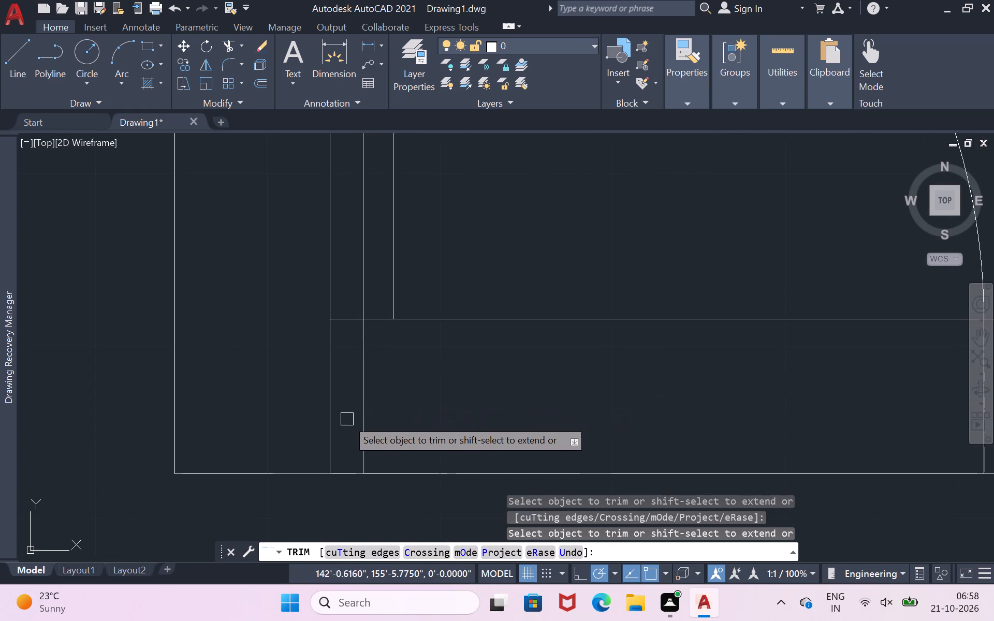
left_click(329, 421)
Trim both south-wall lines between the door jambs to clear the new door's opening.
scroll(329, 420, "down", 1)
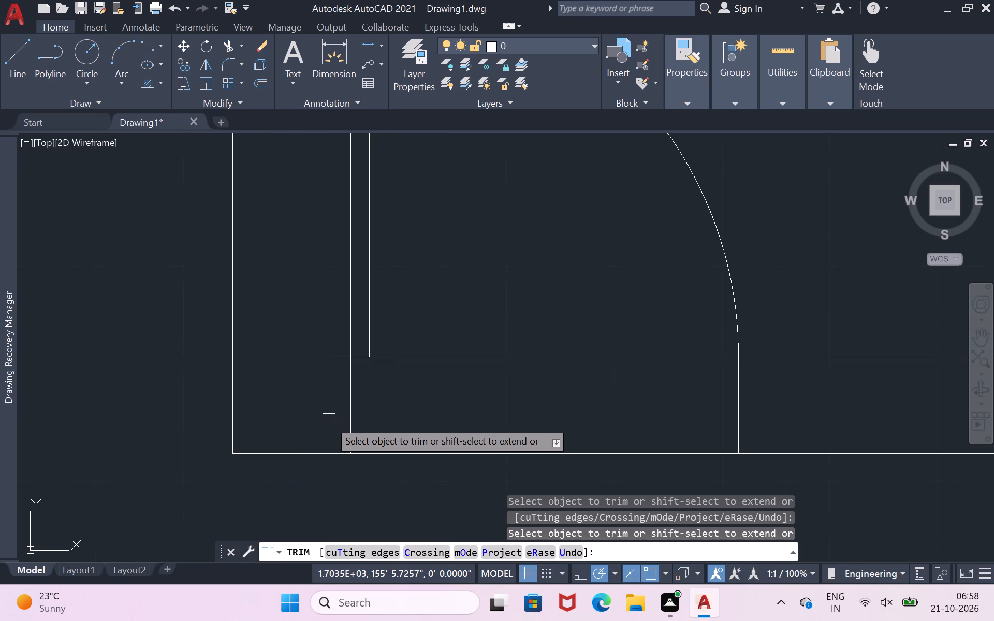
scroll(329, 420, "down", 2)
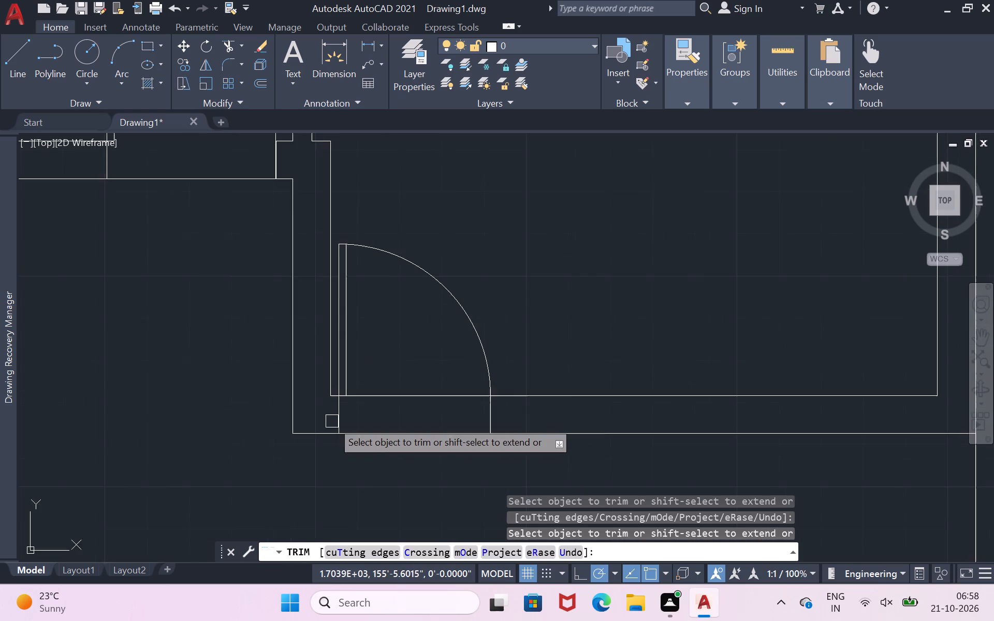
scroll(332, 421, "down", 1)
scroll(511, 441, "down", 1)
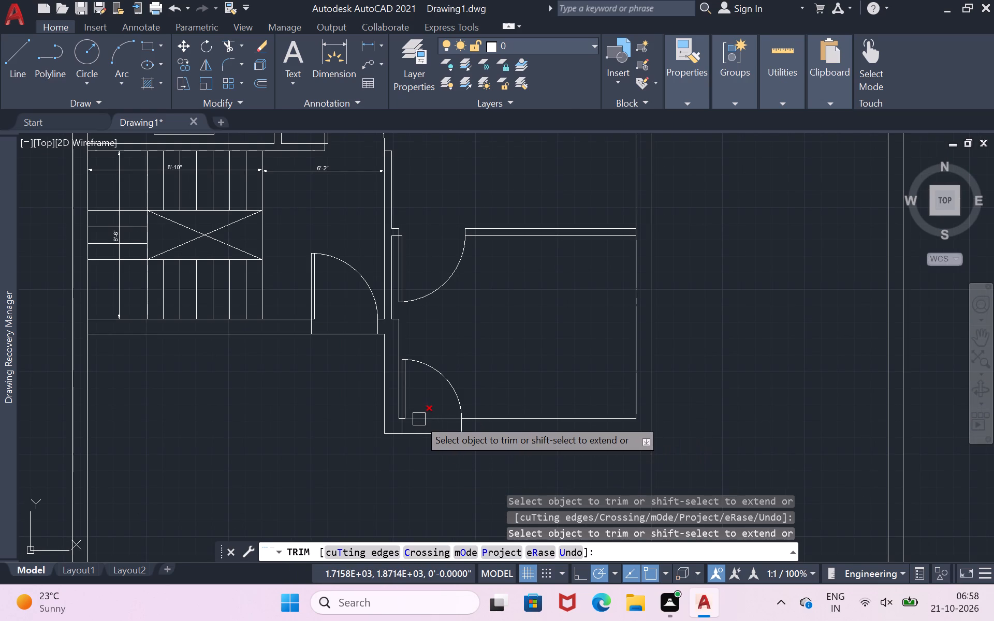
left_click(422, 419)
left_click(422, 435)
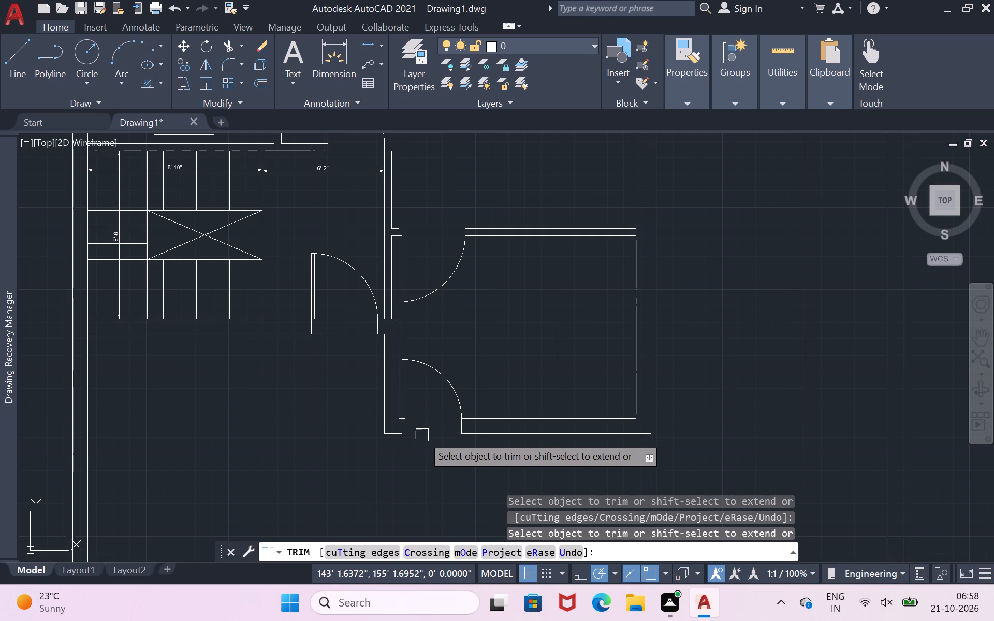
scroll(428, 439, "down", 2)
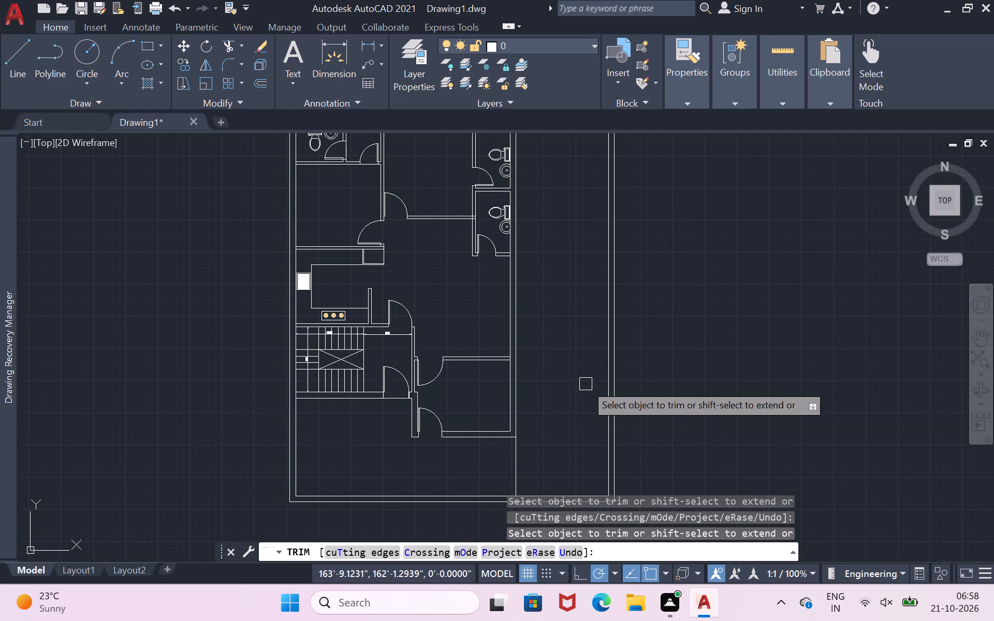
scroll(586, 384, "down", 1)
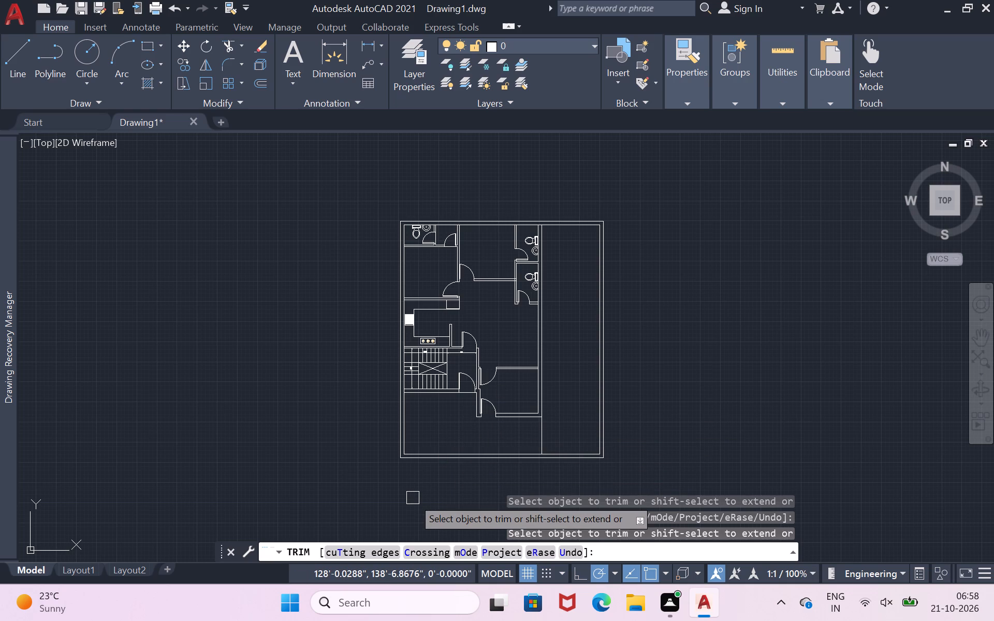
key("Return")
Extend the south line of the wall below the staircase west across the exterior west wall to its outer line.
key("l")
key("Return")
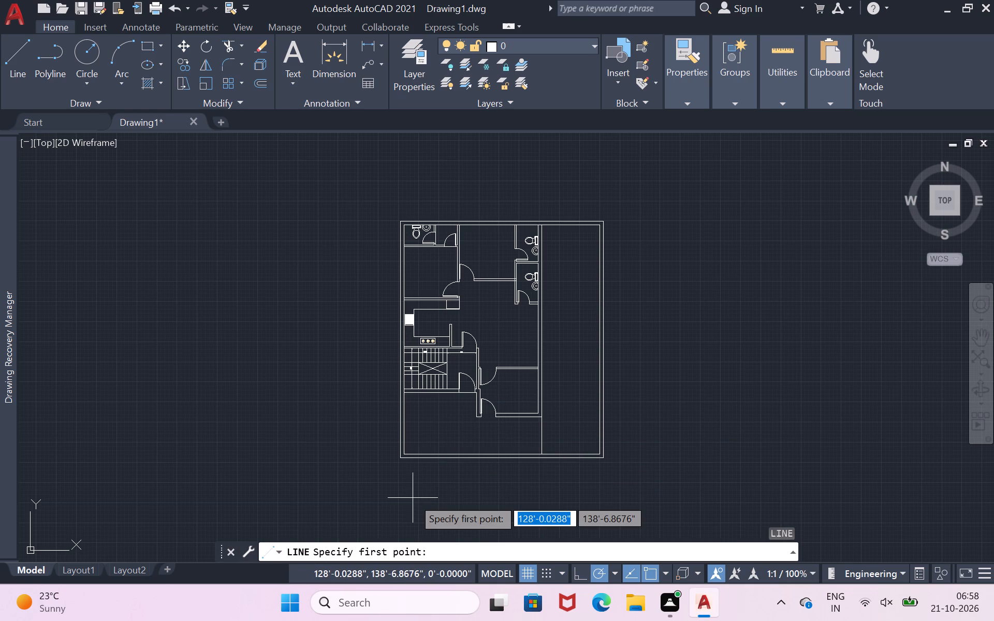
scroll(481, 403, "up", 4)
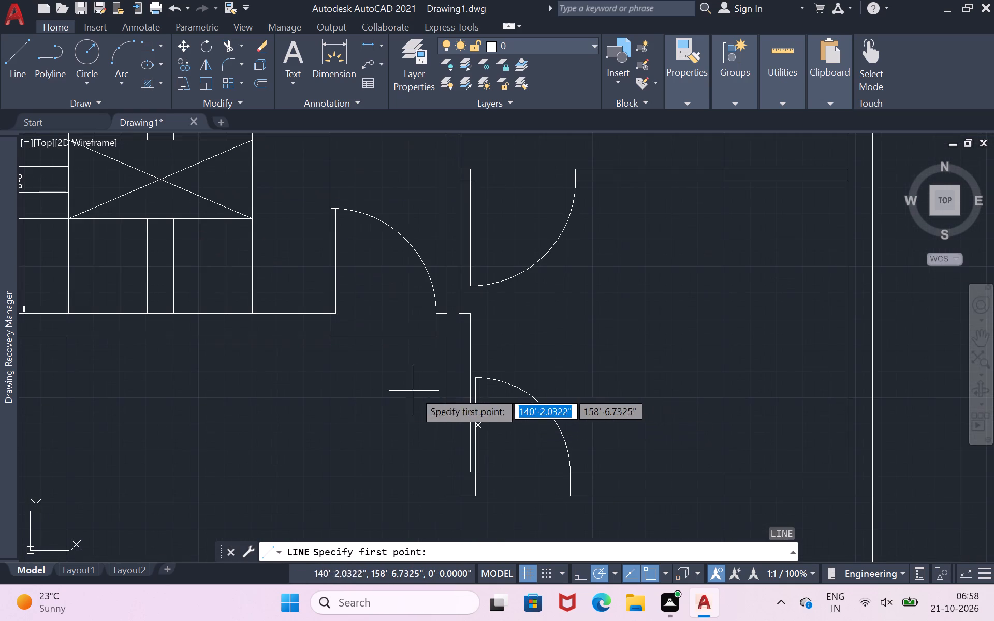
scroll(361, 394, "up", 2)
scroll(355, 374, "down", 1)
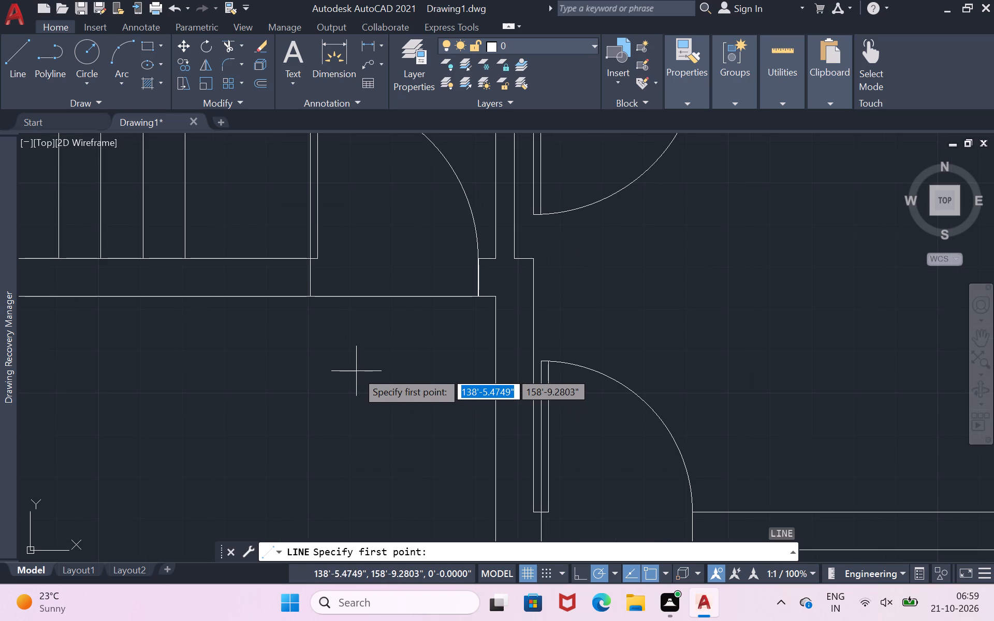
scroll(365, 359, "down", 3)
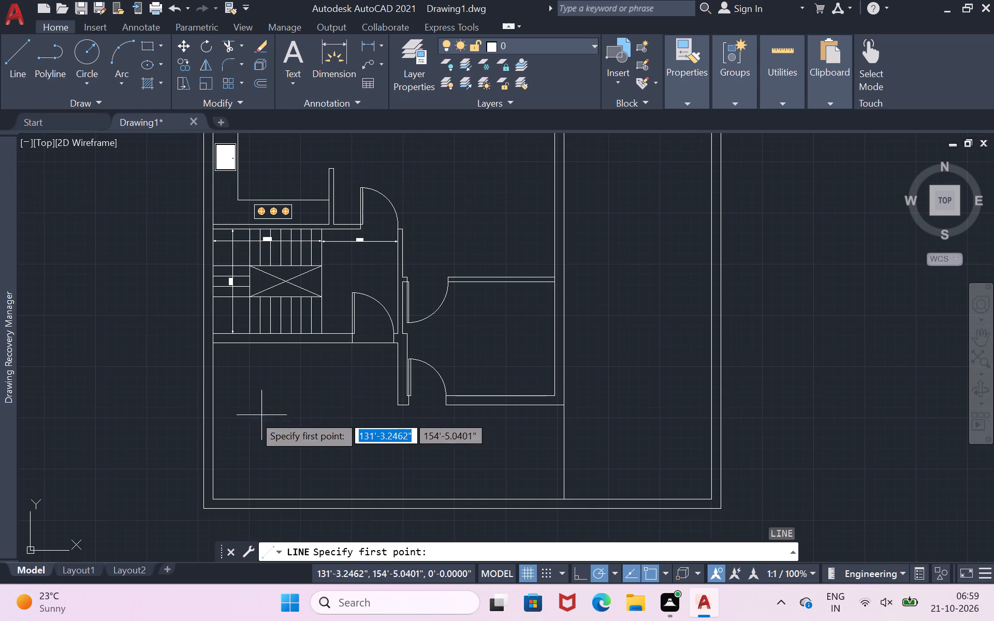
scroll(226, 371, "up", 4)
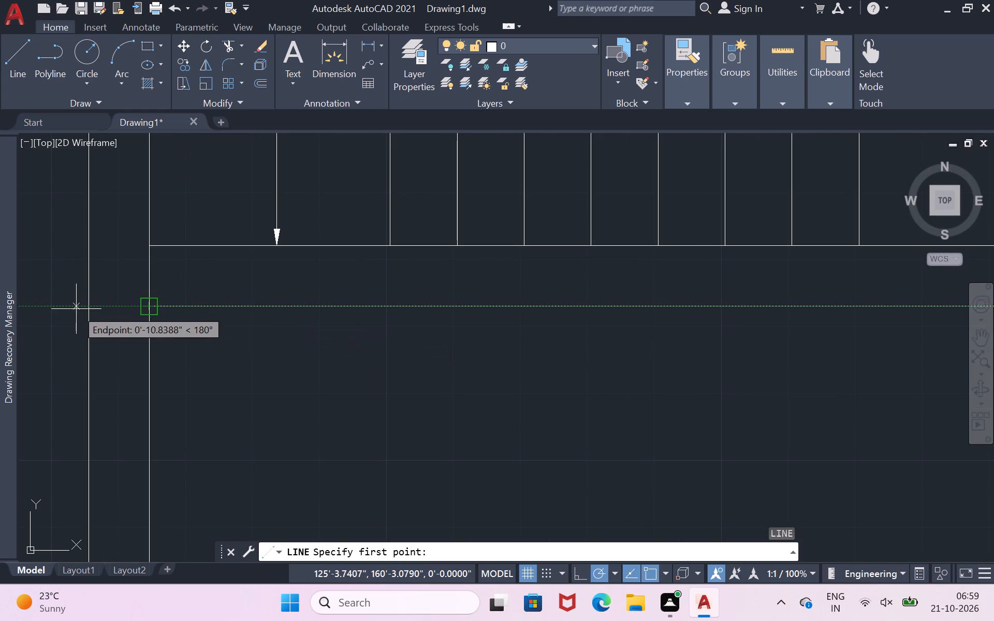
left_click(148, 305)
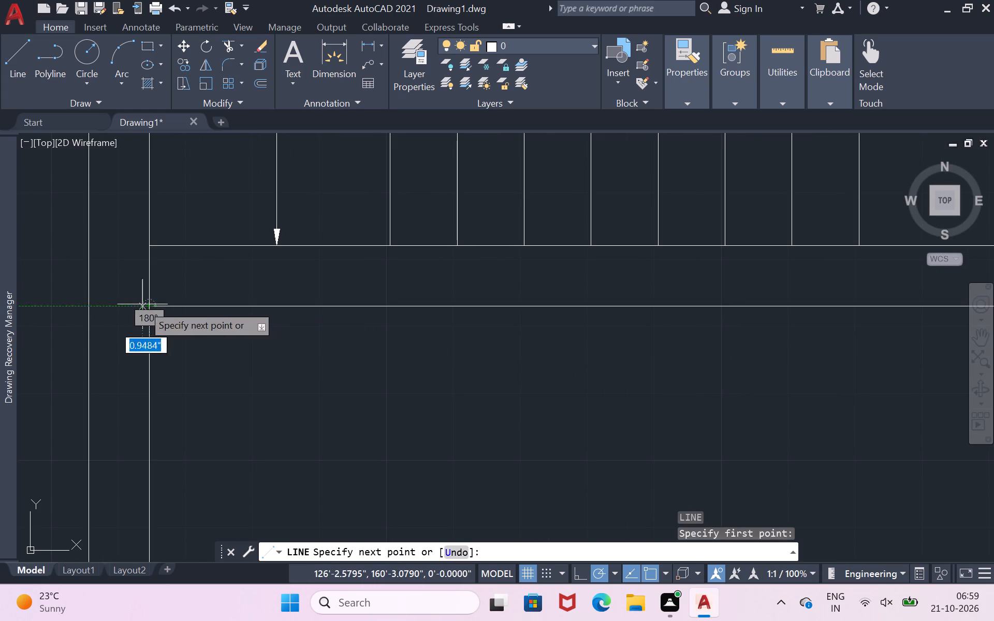
left_click(84, 306)
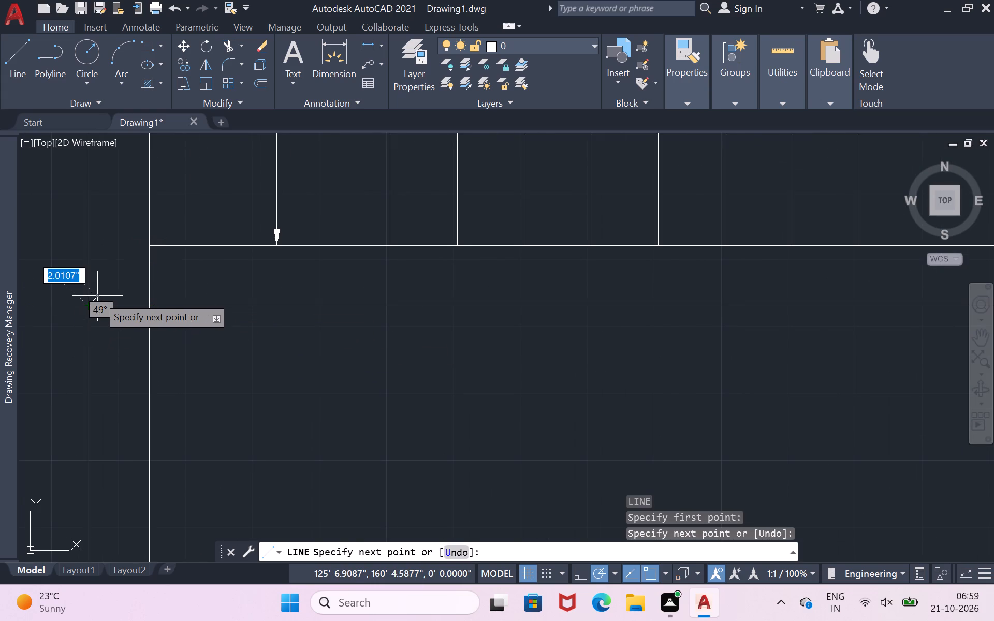
key("Return")
Extend the long north-south line east of the rooms down across the exterior south wall to its outer line.
scroll(97, 255, "down", 2)
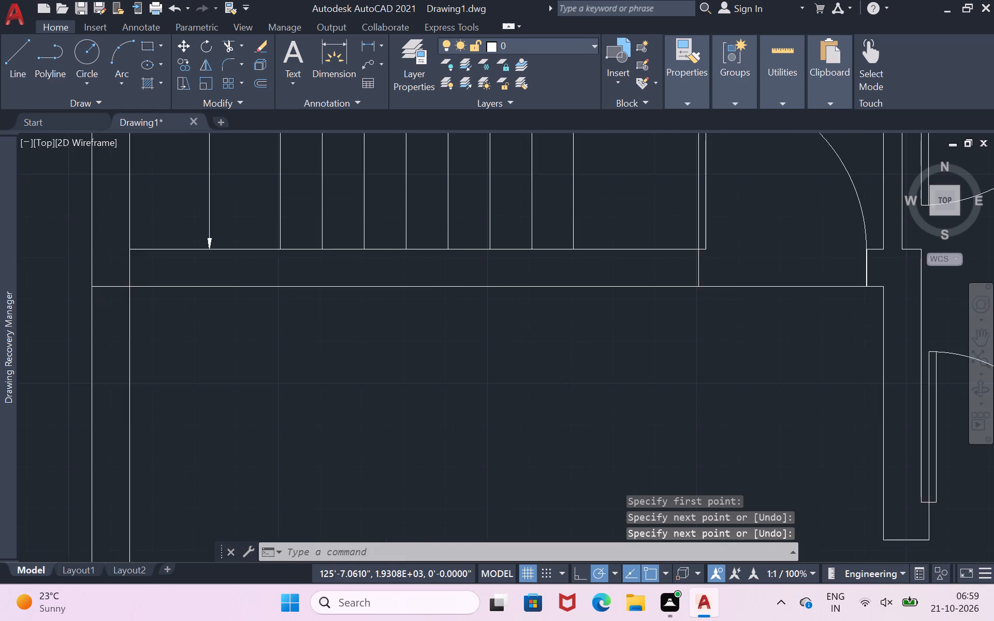
scroll(98, 255, "down", 1)
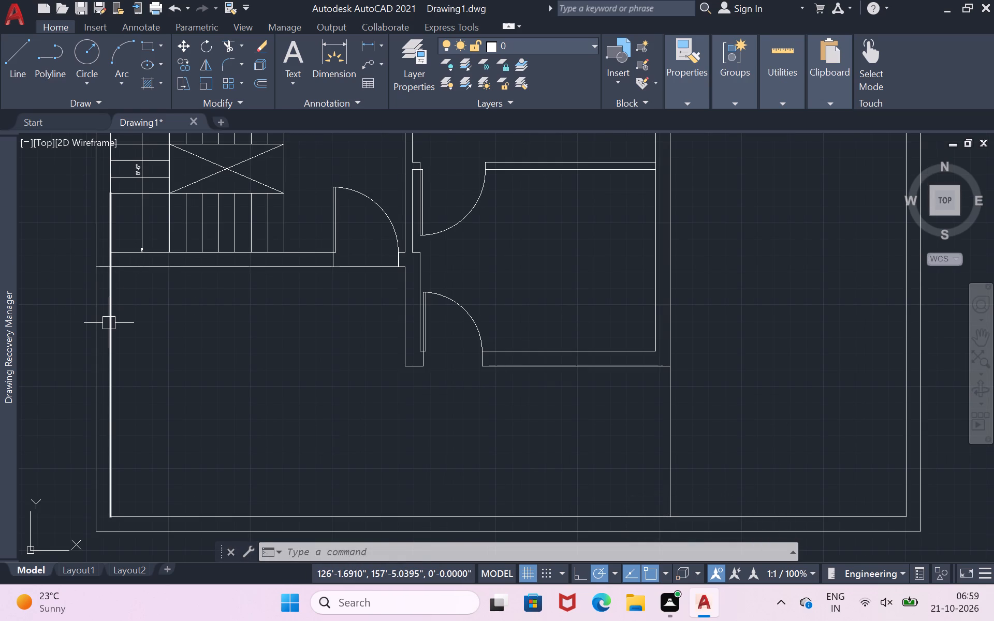
scroll(654, 374, "down", 2)
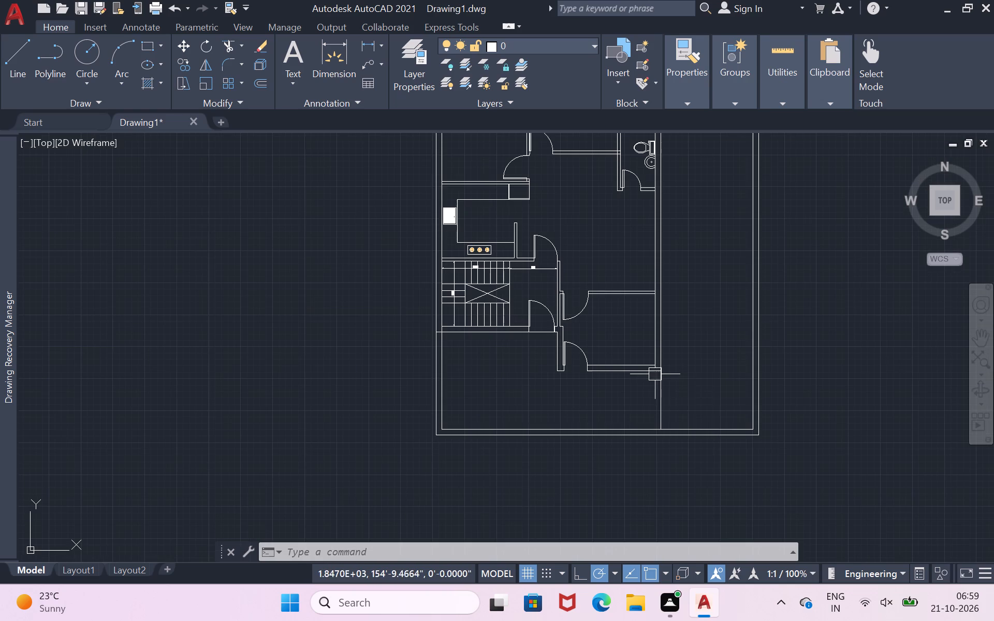
scroll(718, 435, "up", 2)
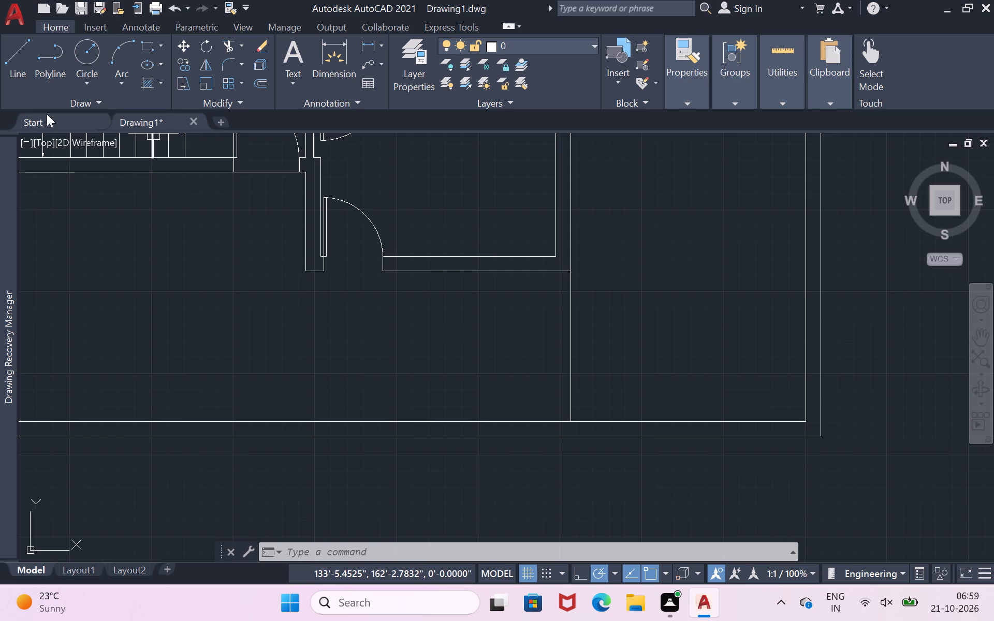
left_click(7, 67)
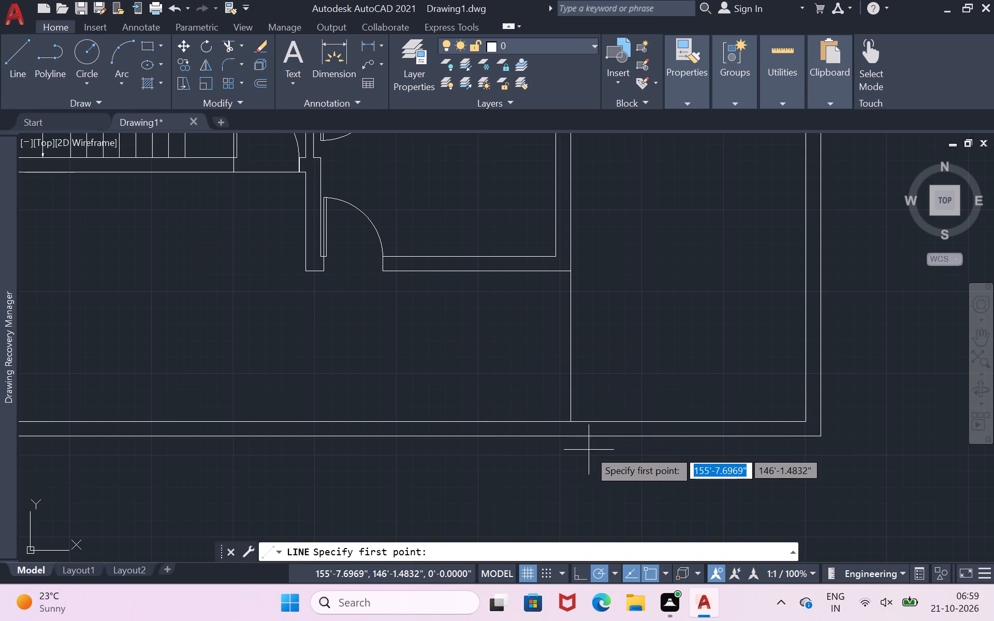
scroll(589, 450, "up", 3)
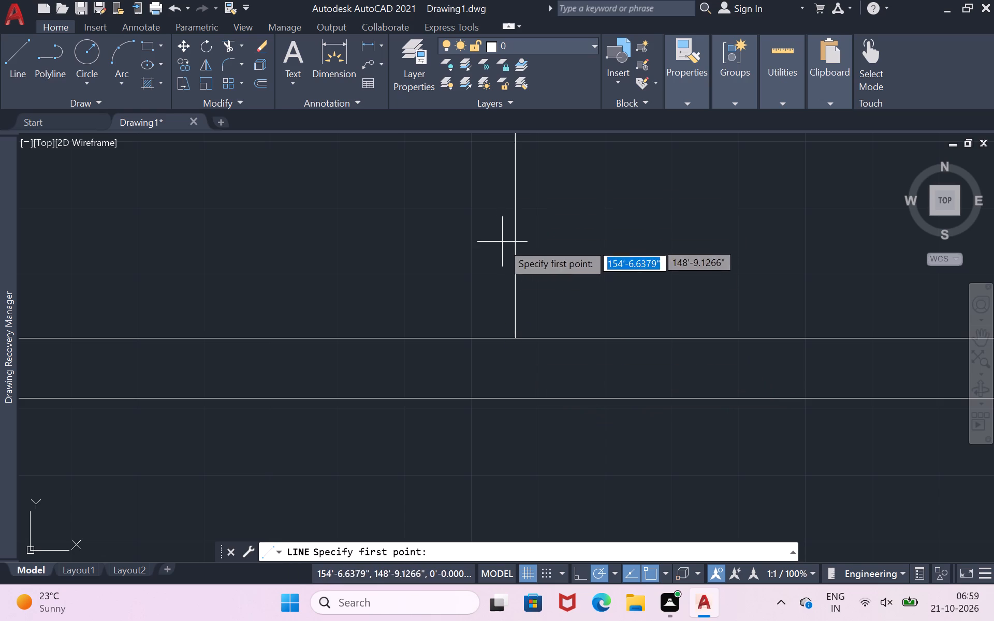
left_click(521, 342)
left_click(514, 400)
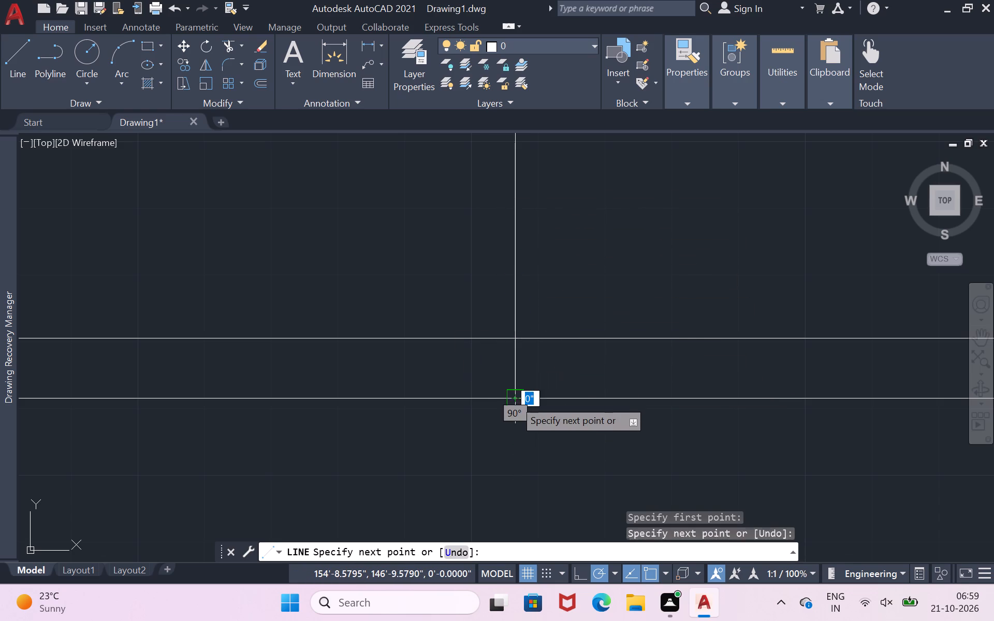
key("Return")
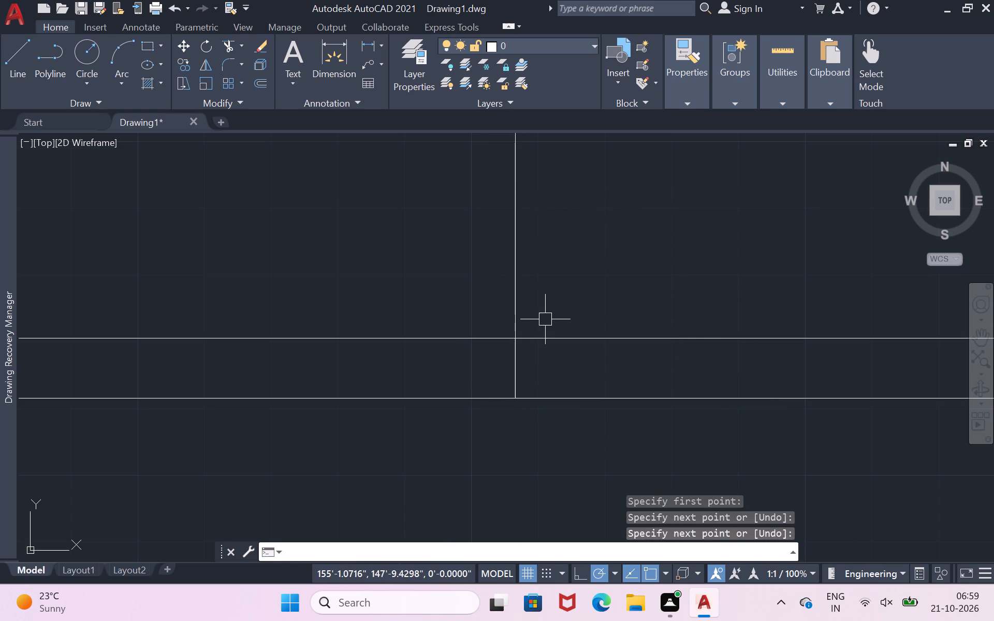
Trim away the inner lines of the exterior south and west walls around the open area south of the staircase.
scroll(554, 301, "down", 4)
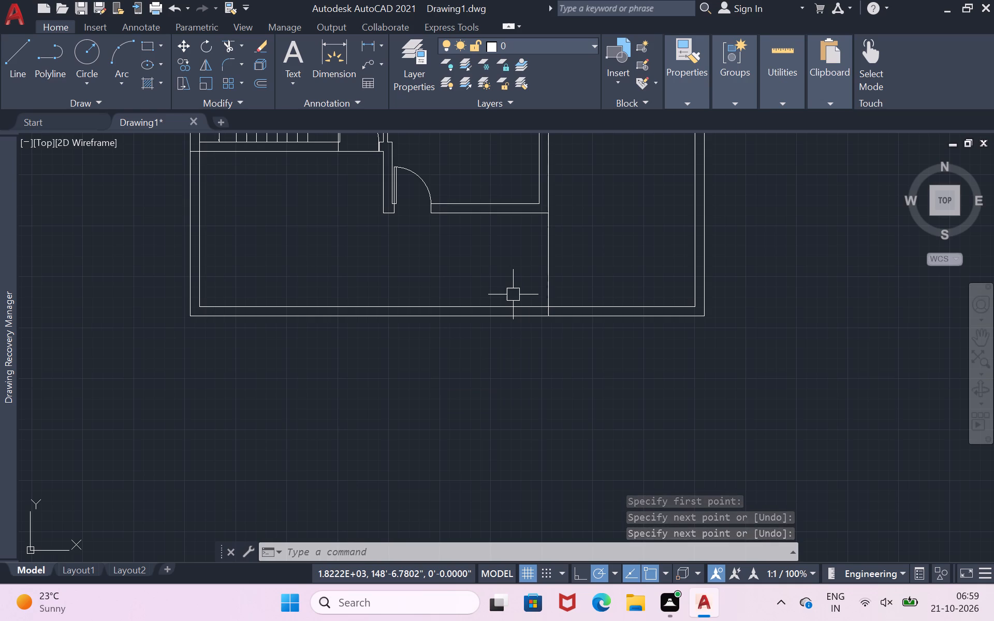
type("tr")
key("space")
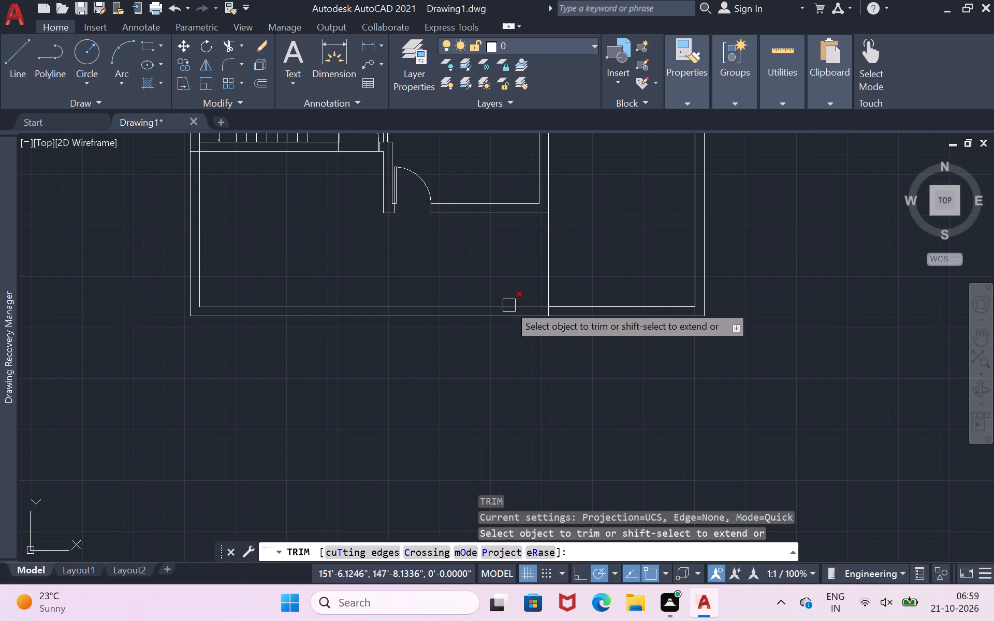
left_click(509, 305)
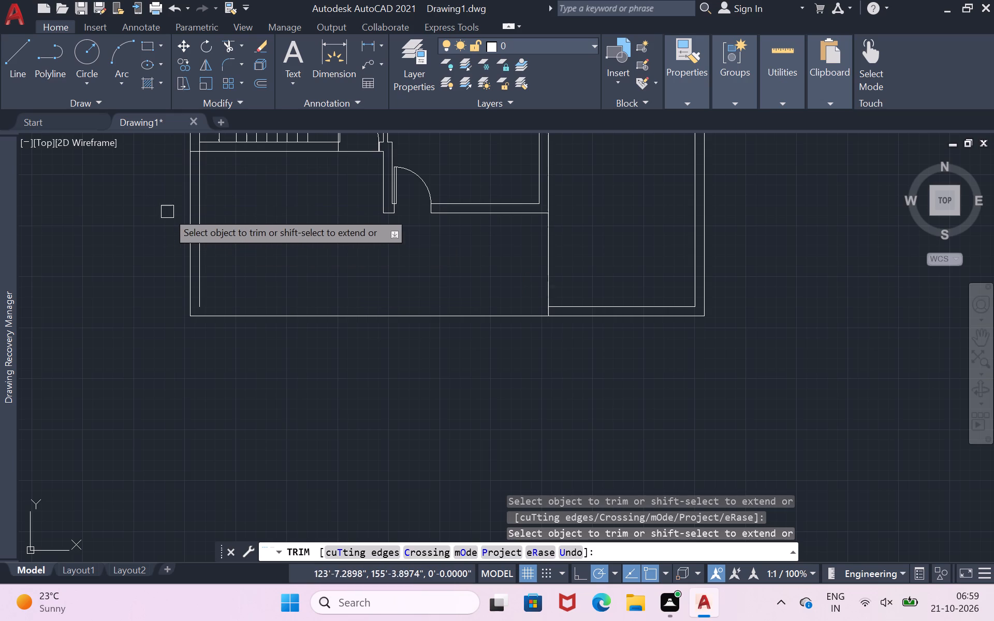
left_click(199, 185)
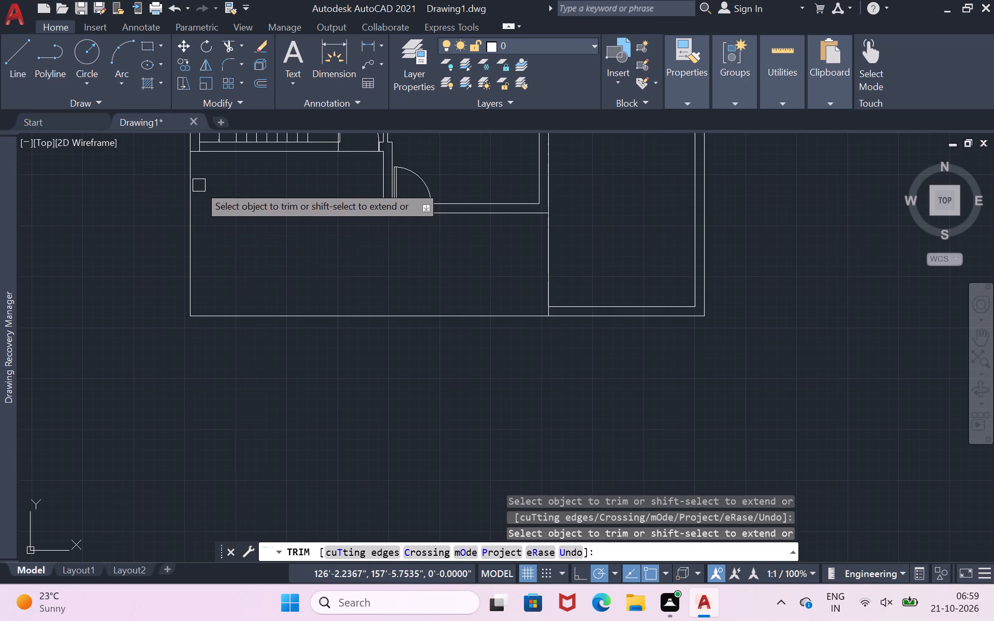
scroll(199, 185, "down", 1)
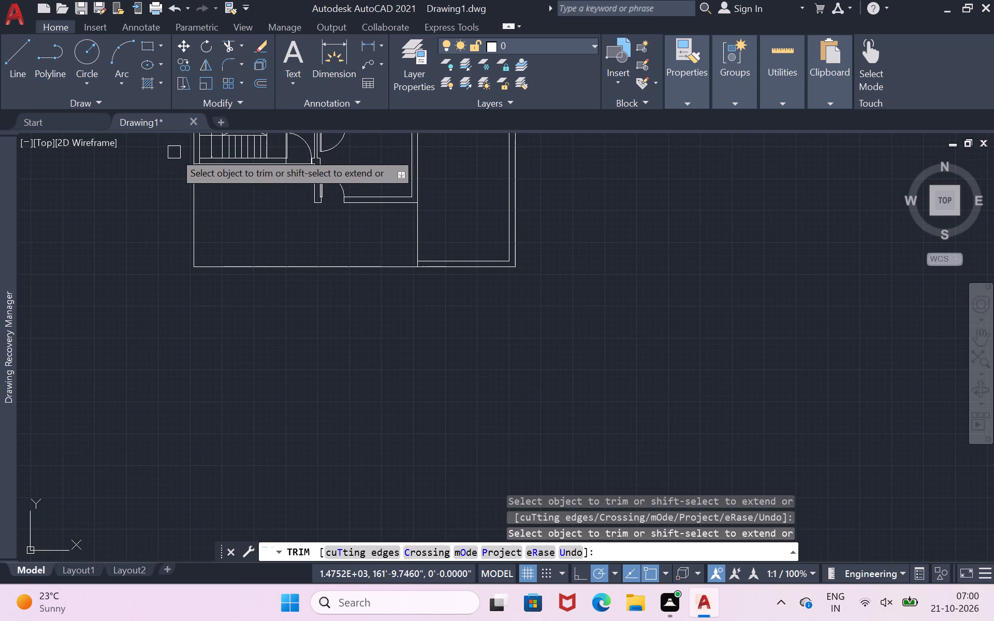
Draw a line from the exterior west wall 10'5" east along the staircase wall's south line, continuing south to the exterior south wall.
scroll(174, 152, "up", 2)
key("Return")
key("l")
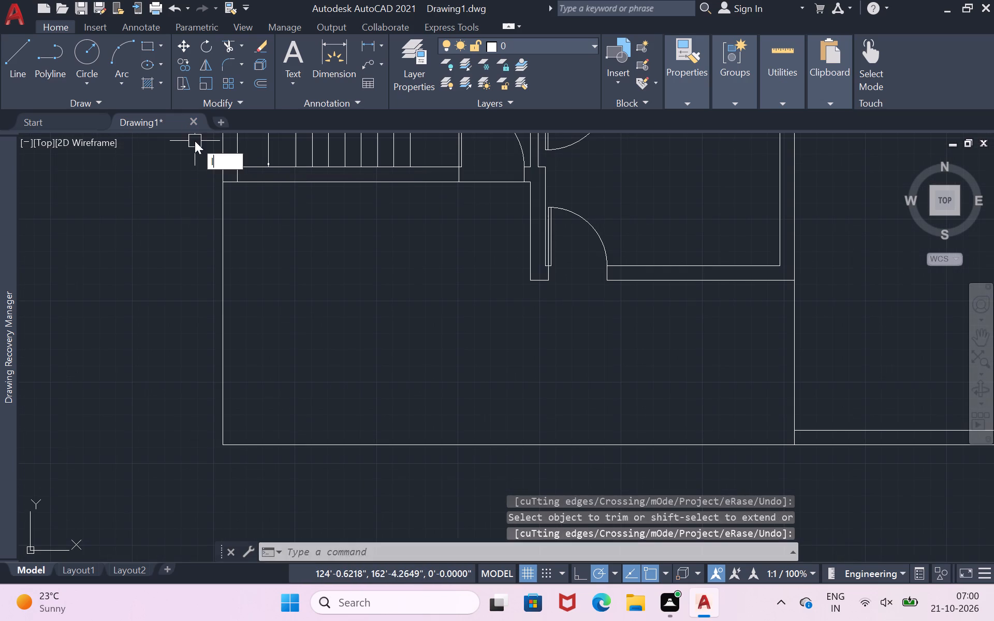
key("Return")
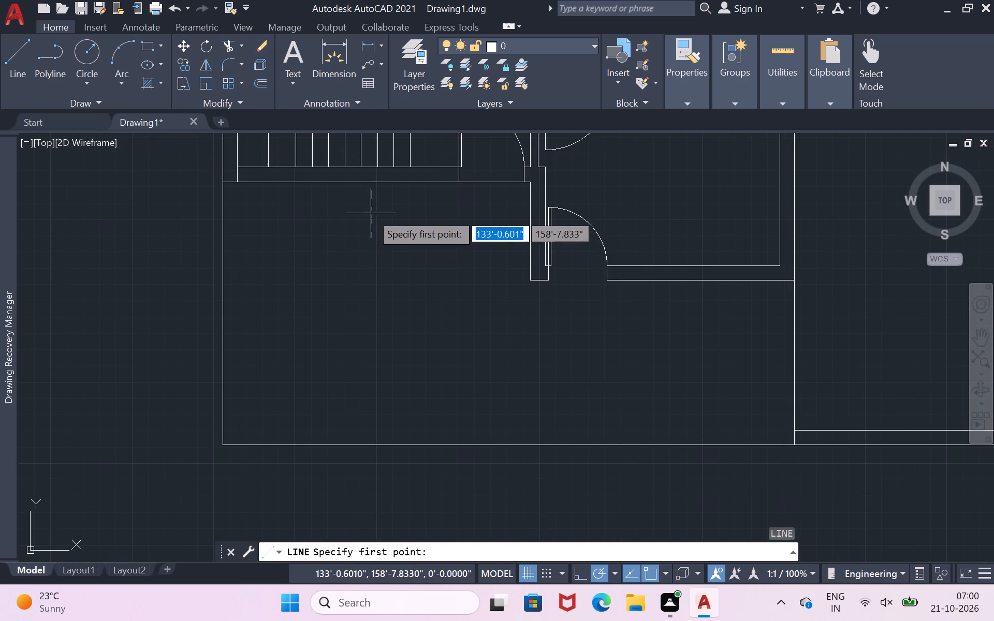
scroll(371, 213, "up", 1)
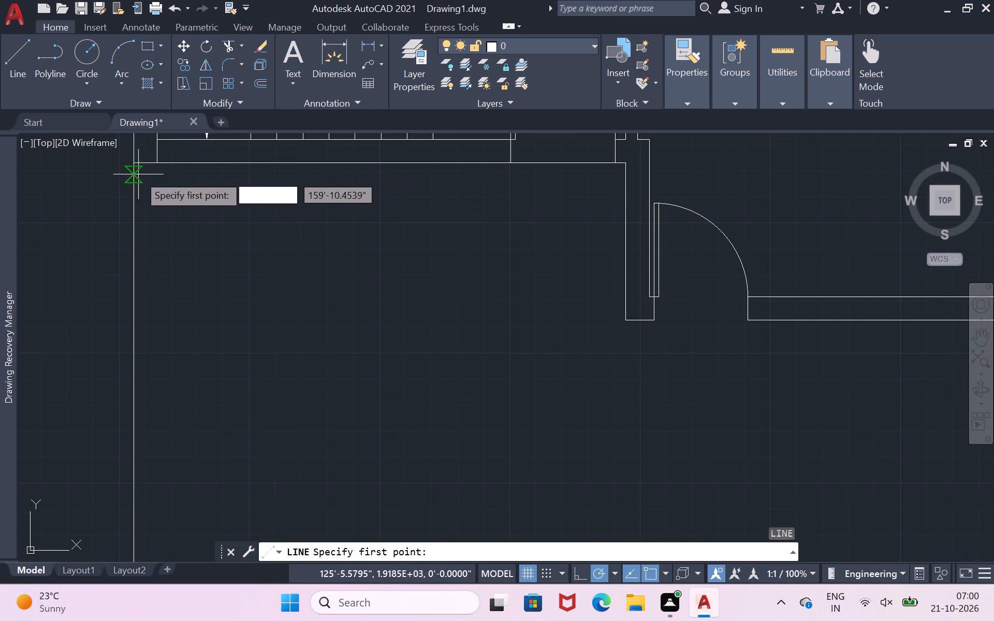
left_click(134, 167)
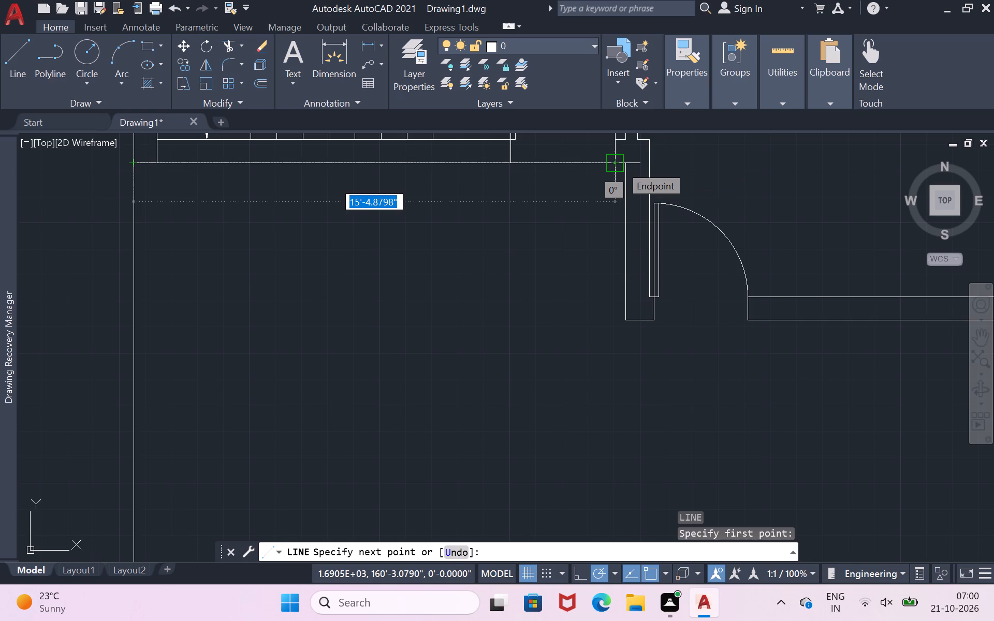
key("1")
key("0")
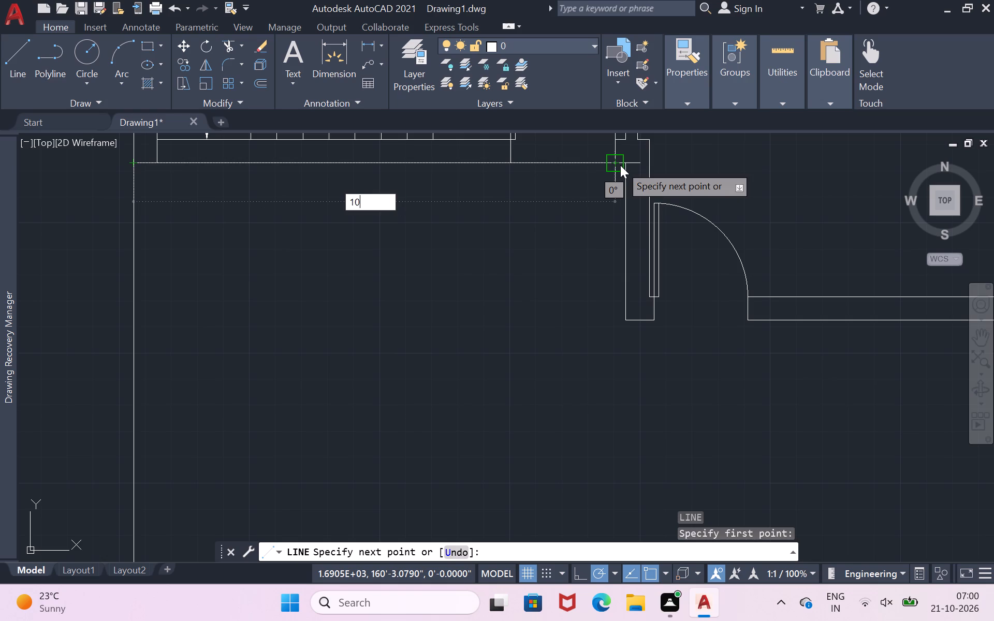
type("'5")
key("shift+quotedbl")
key("Return")
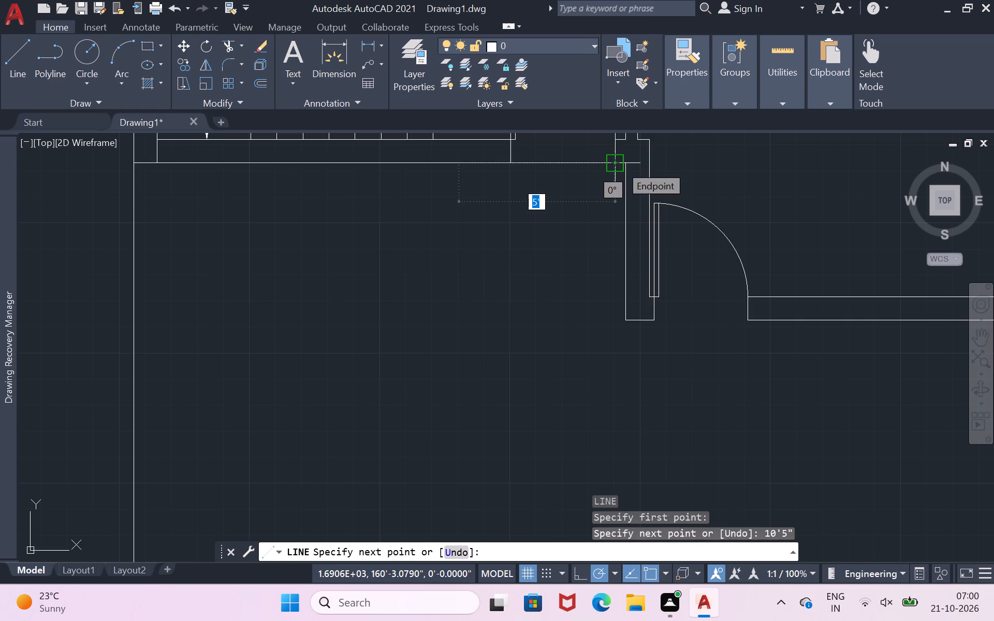
scroll(453, 329, "down", 2)
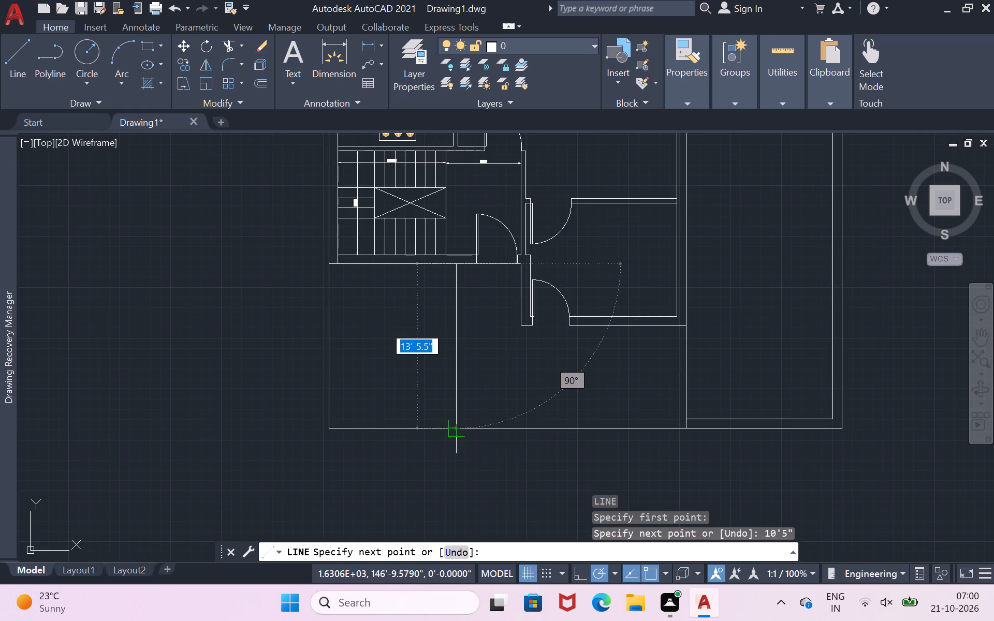
scroll(457, 430, "up", 2)
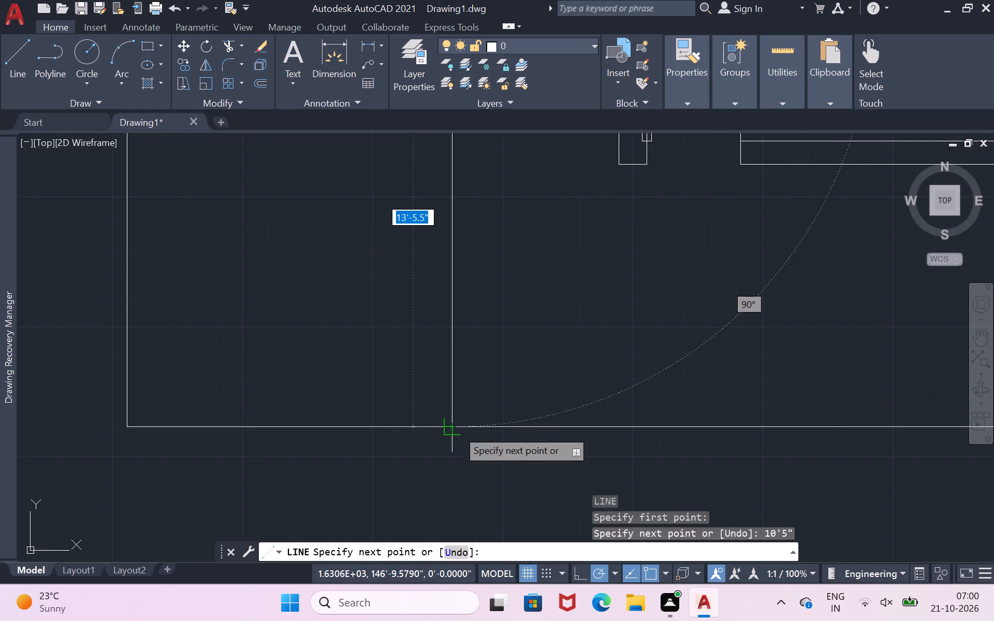
left_click(457, 430)
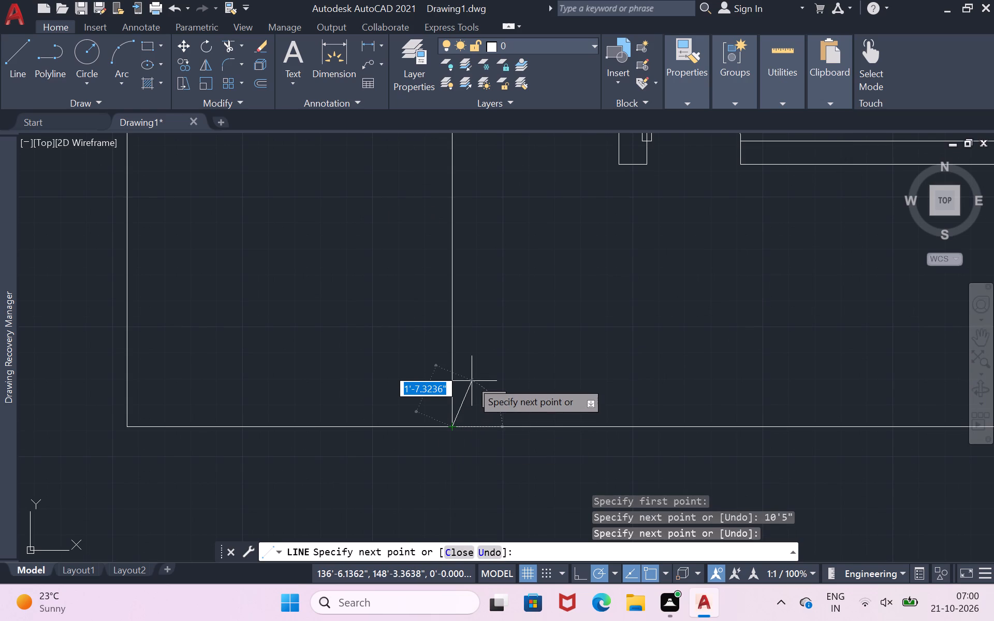
key("Return")
Draw a line 1' south along the new partition line from its north end, continuing 5'-4" east to the adjoining wall's west face.
scroll(472, 381, "down", 2)
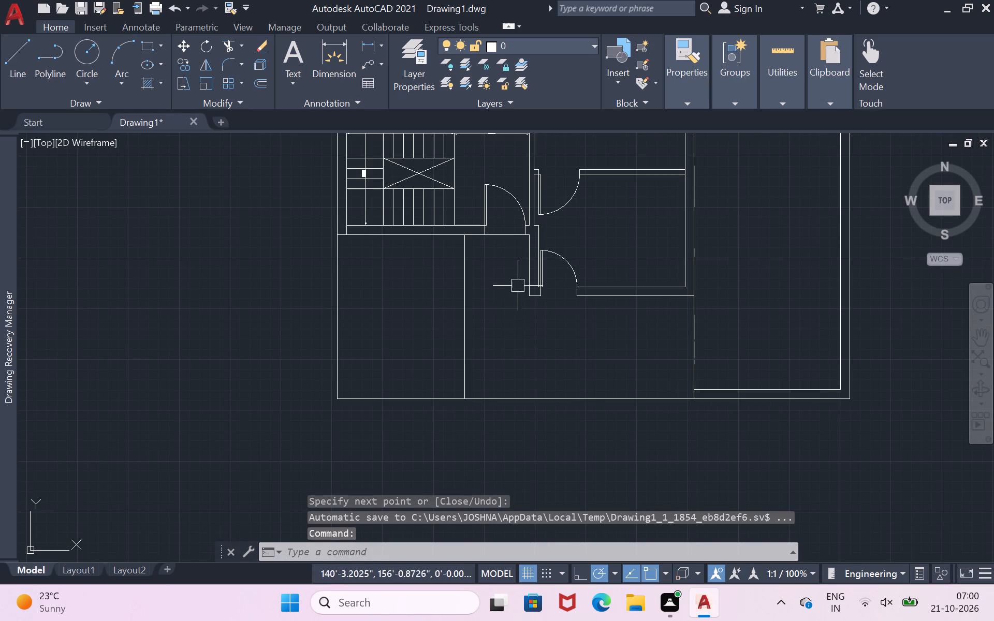
scroll(492, 244, "up", 2)
scroll(463, 205, "up", 2)
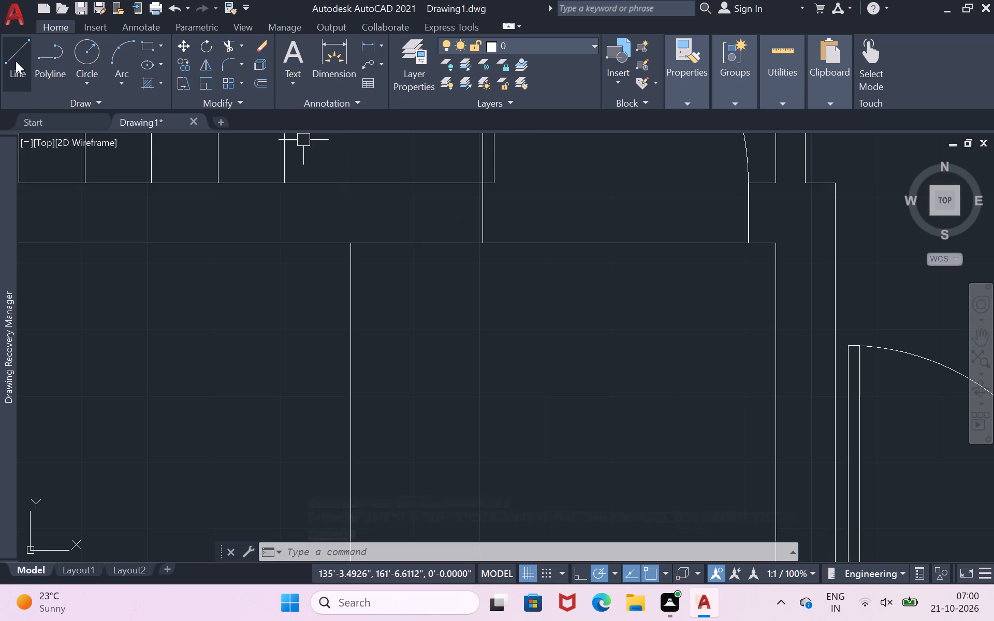
left_click(16, 61)
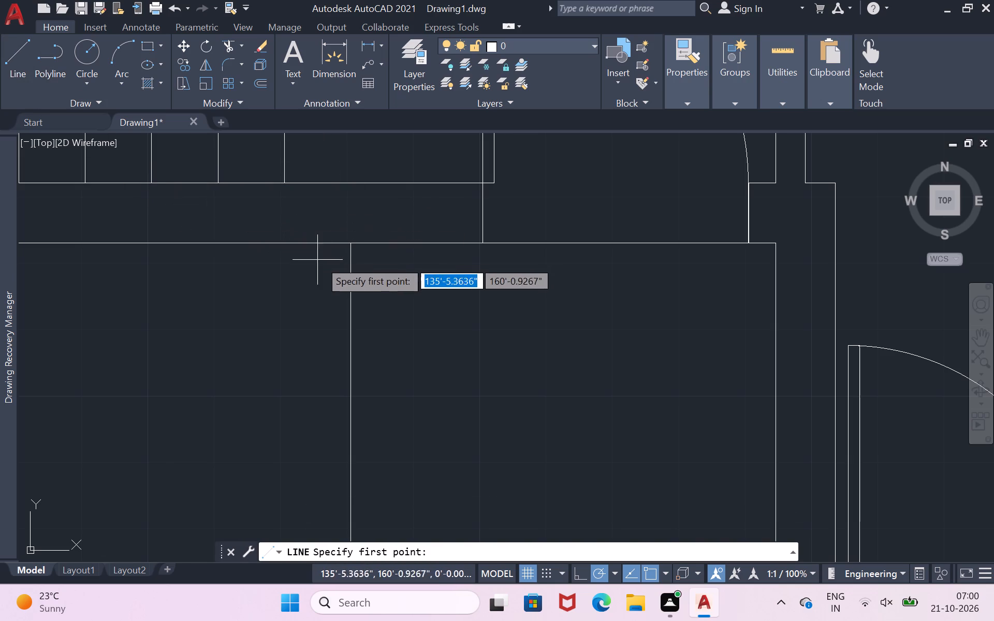
left_click(350, 245)
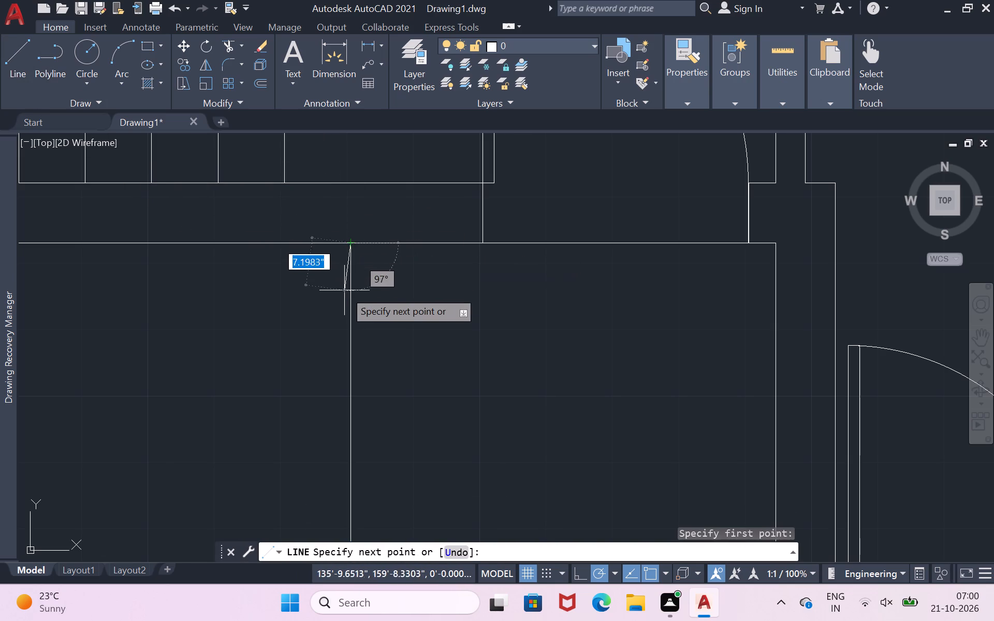
scroll(347, 292, "up", 1)
scroll(347, 292, "down", 5)
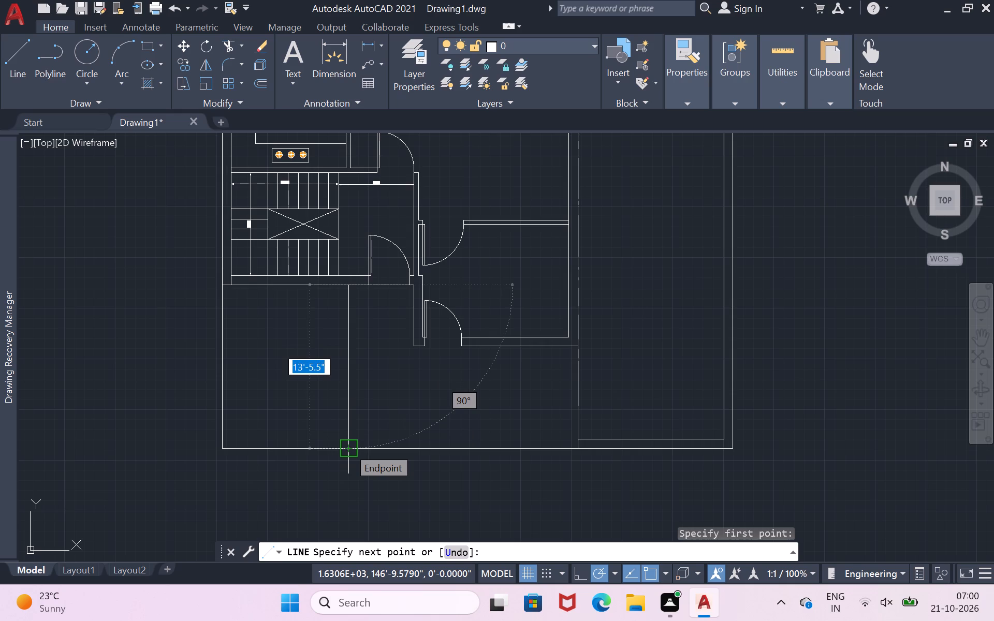
key("1")
key("apostrophe")
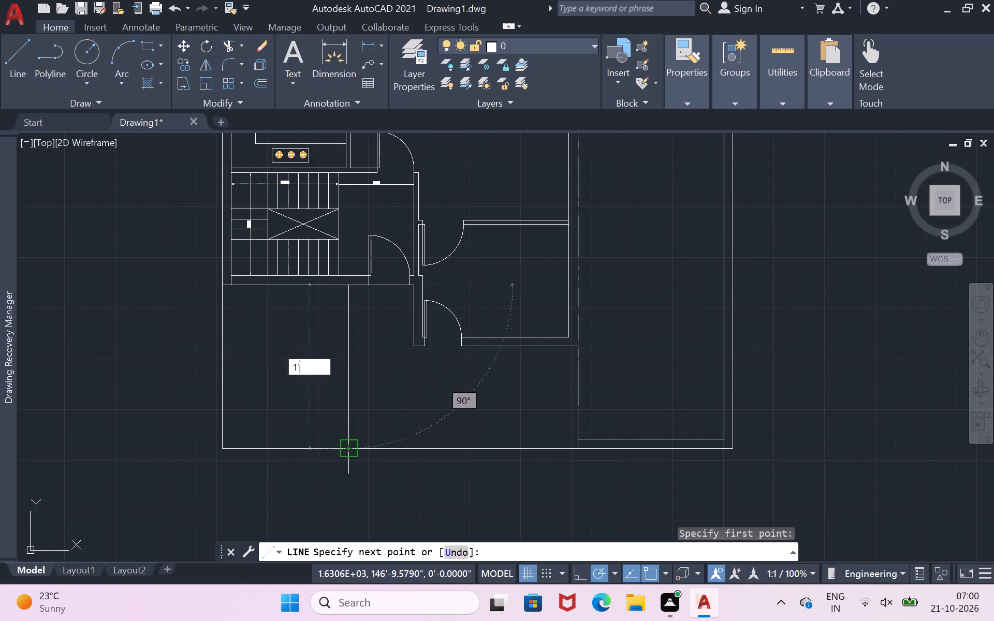
key("Return")
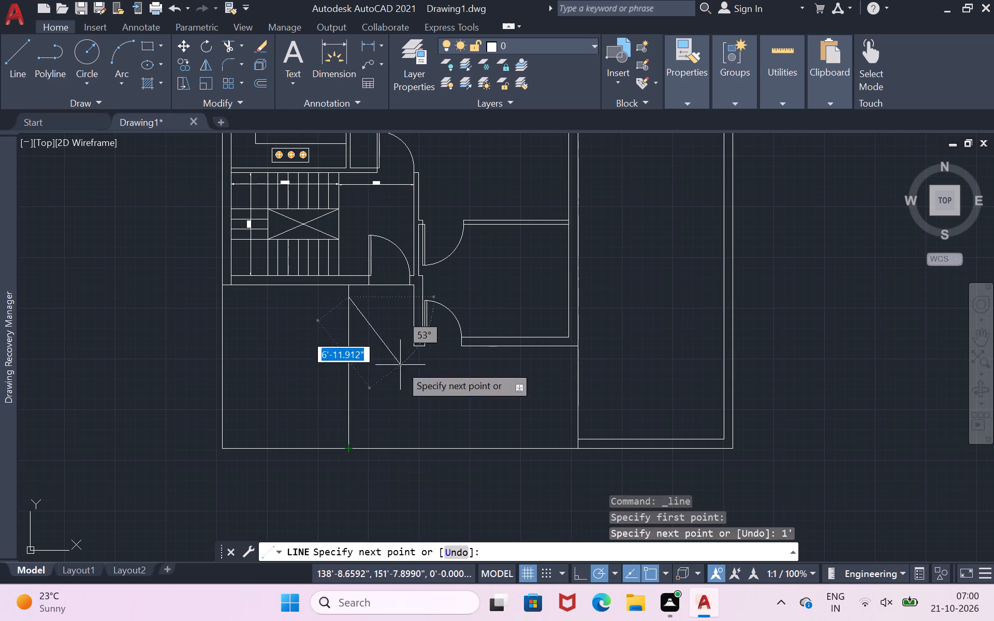
scroll(408, 294, "up", 3)
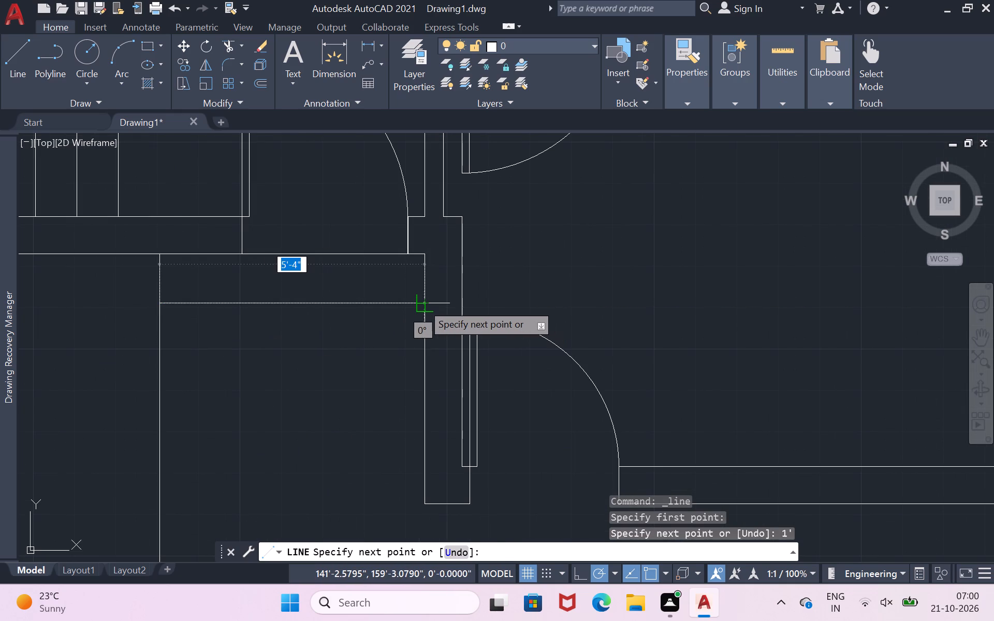
left_click(422, 303)
key("Return")
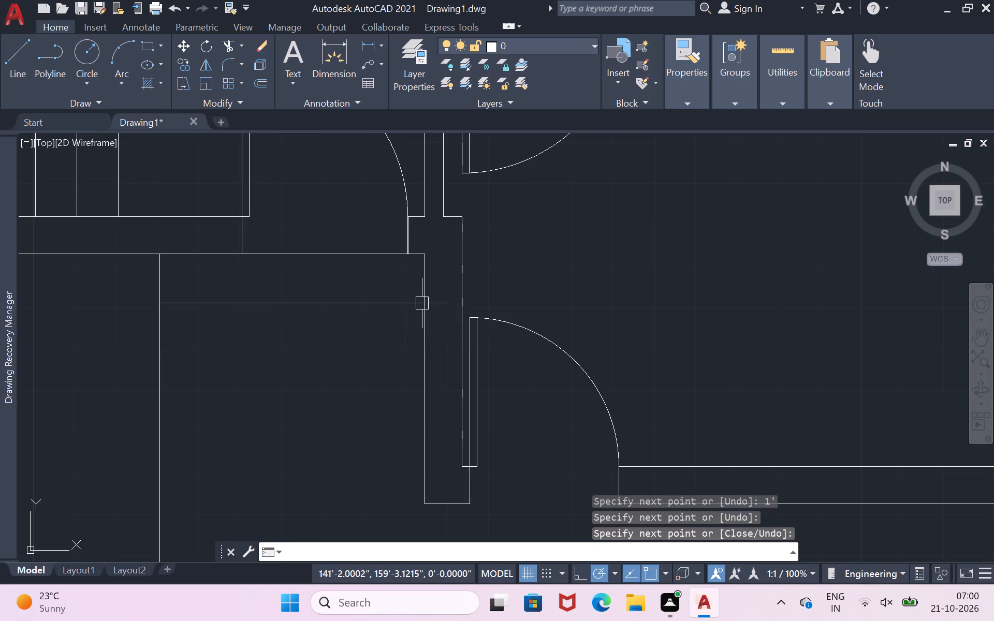
Offset the new 5'-4" east-west line 1' to the south to form a second step line below the door.
left_click(417, 303)
key("o")
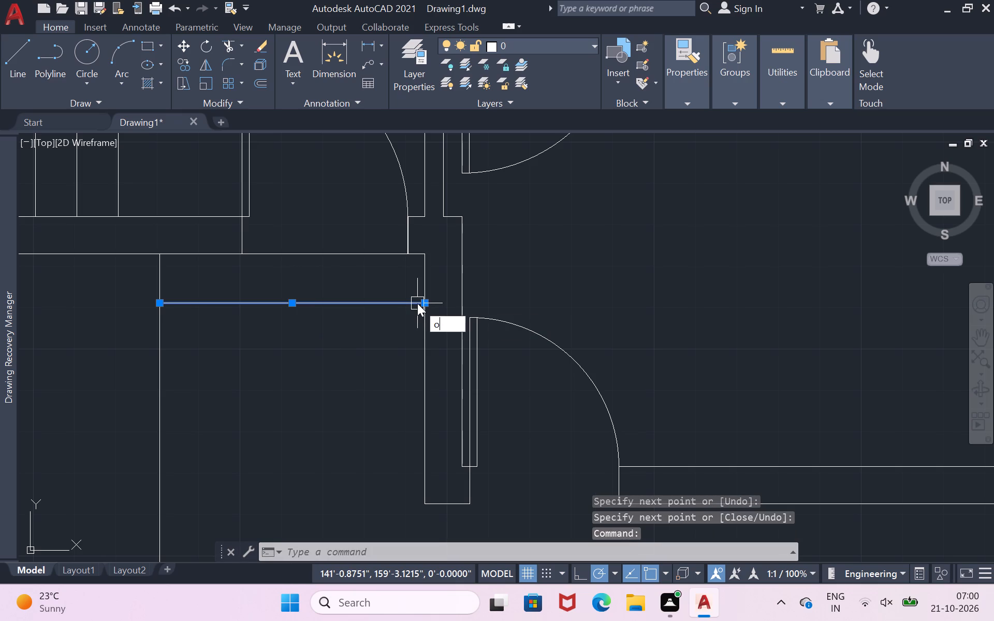
key("Return")
key("1")
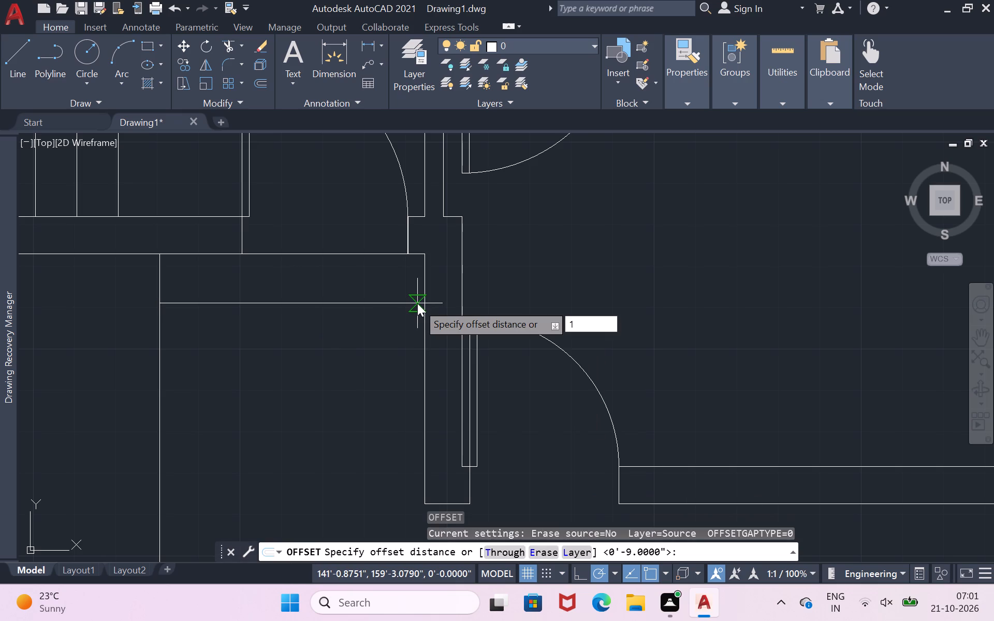
key("shift+quotedbl")
key("BackSpace")
key("apostrophe")
key("Return")
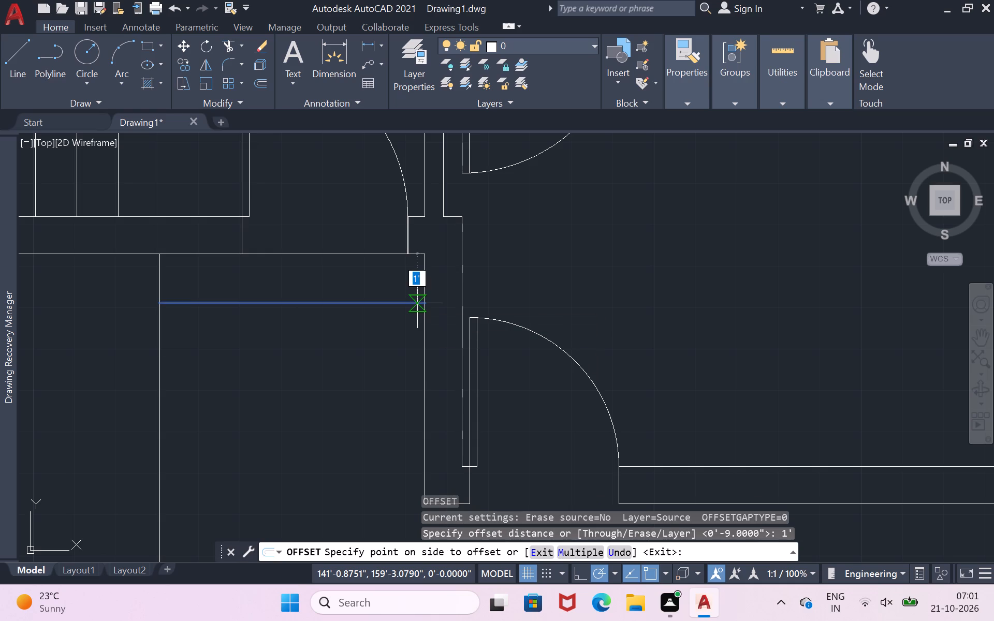
left_click(411, 360)
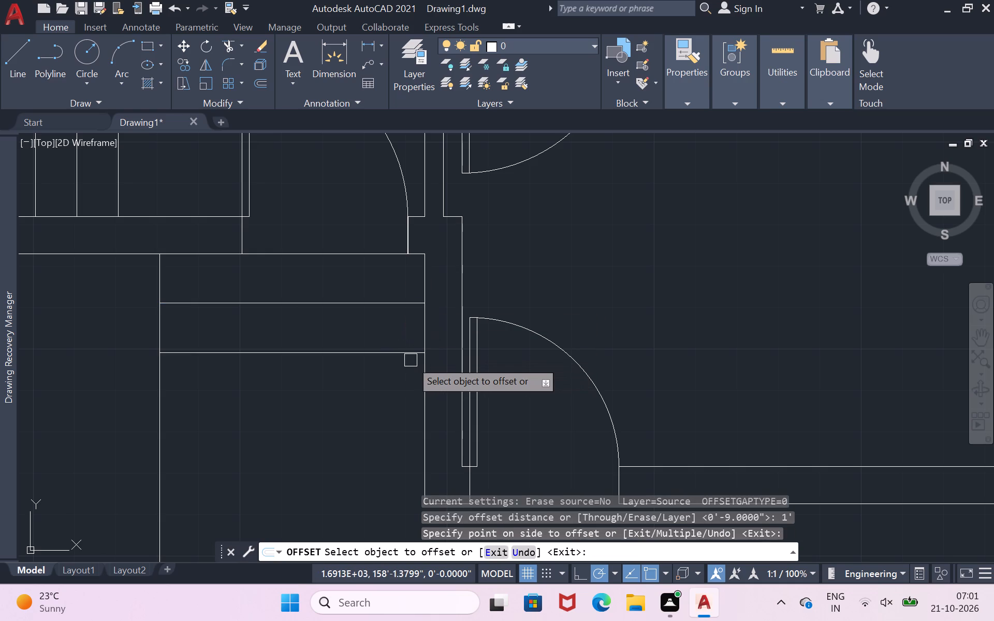
scroll(411, 360, "down", 3)
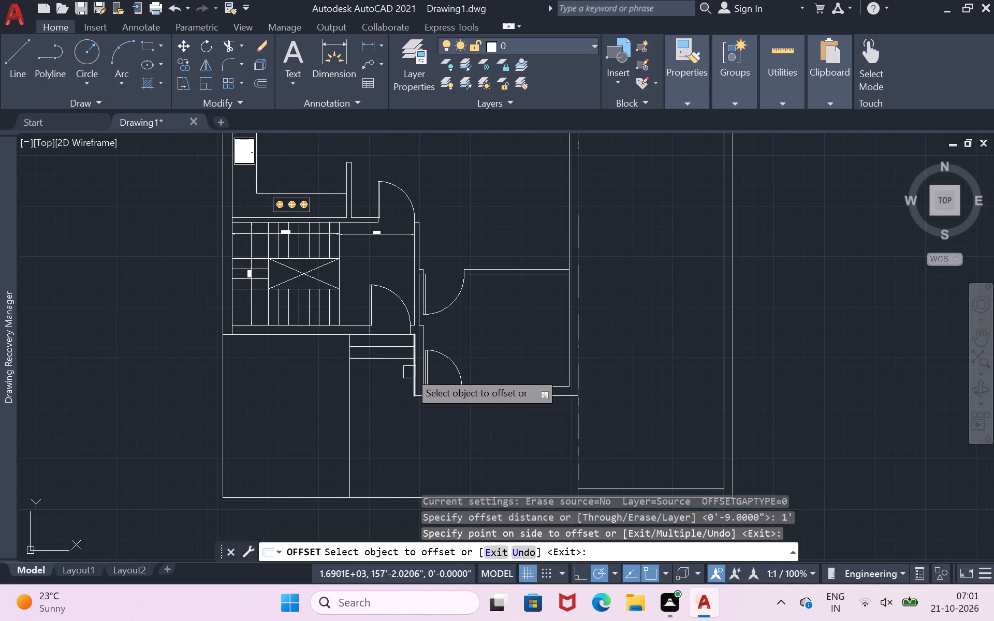
key("Return")
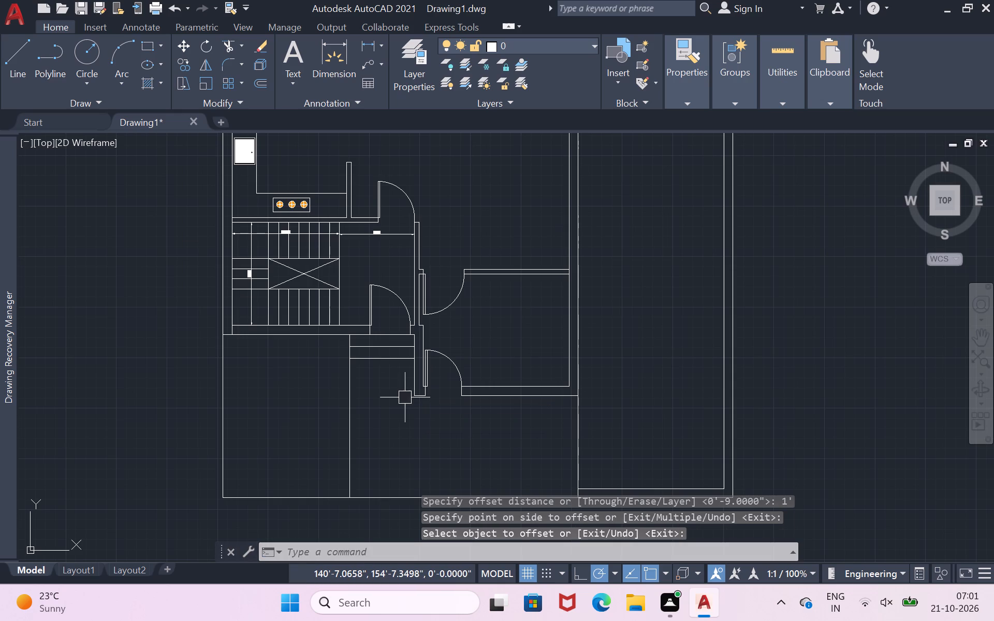
Draw a line from the southwest corner of the short wall beside the south door straight south to the exterior south wall.
scroll(426, 377, "down", 1)
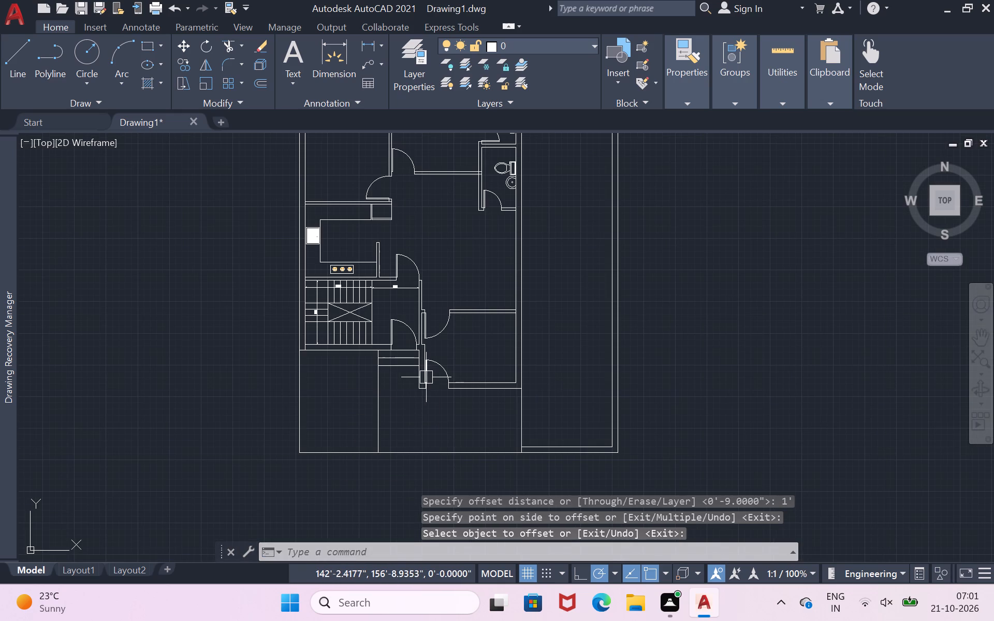
scroll(460, 468, "up", 2)
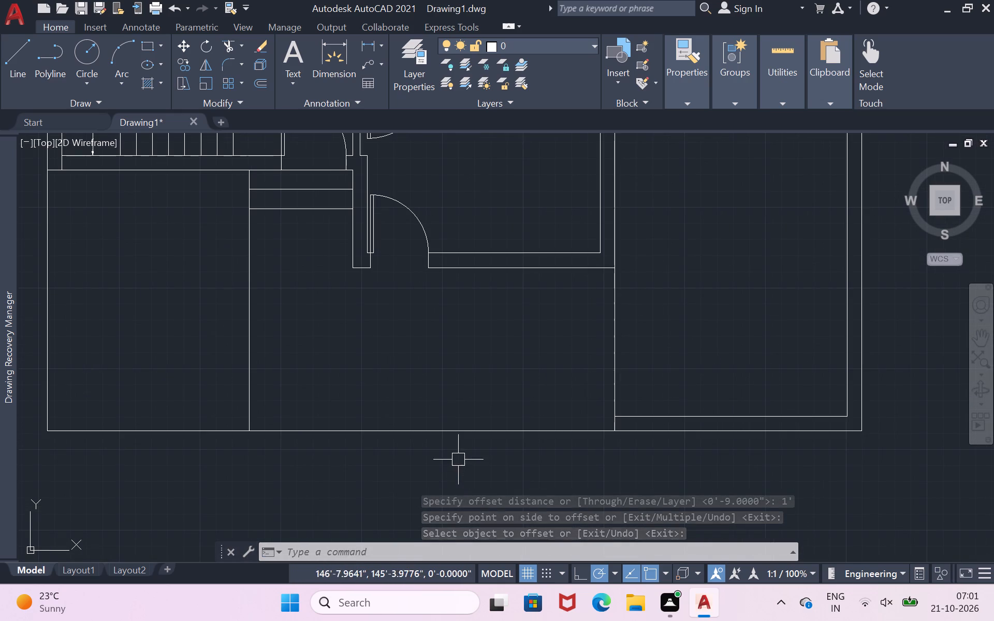
scroll(405, 402, "up", 2)
scroll(161, 202, "down", 1)
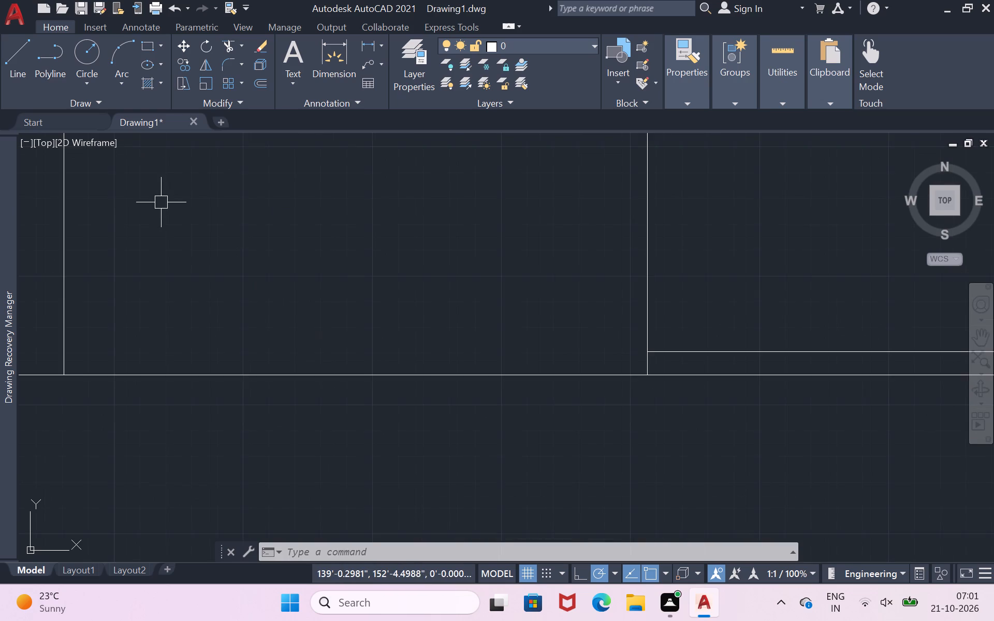
scroll(161, 202, "down", 1)
left_click(13, 85)
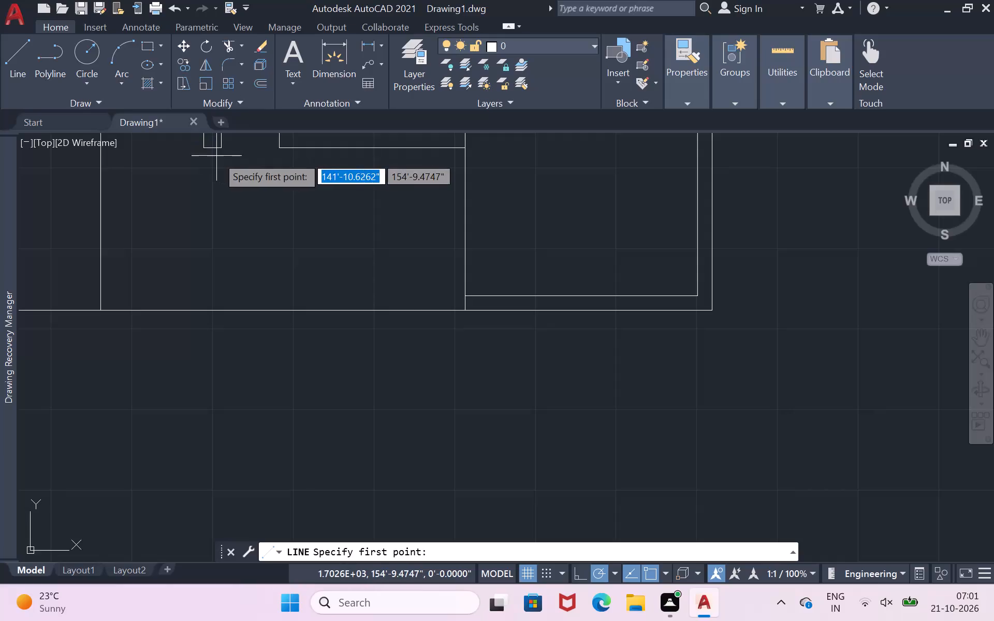
left_click(203, 150)
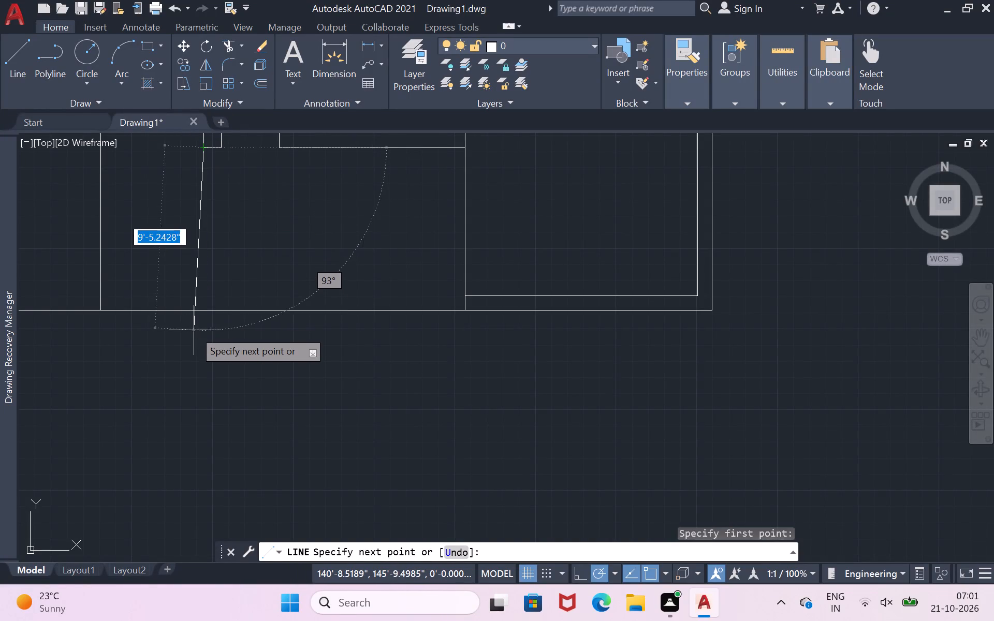
left_click(199, 310)
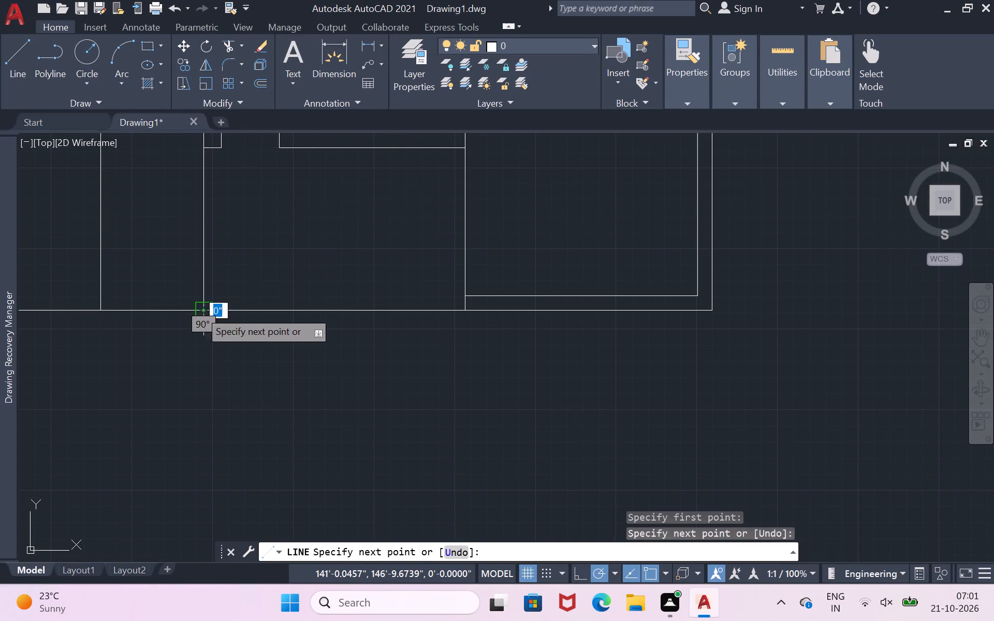
key("Return")
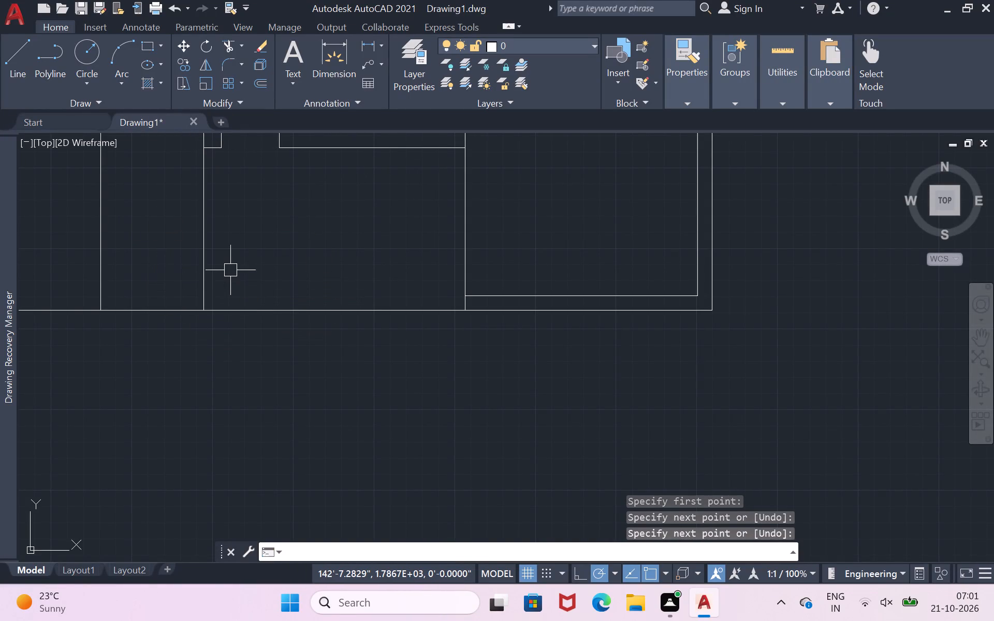
scroll(230, 270, "down", 2)
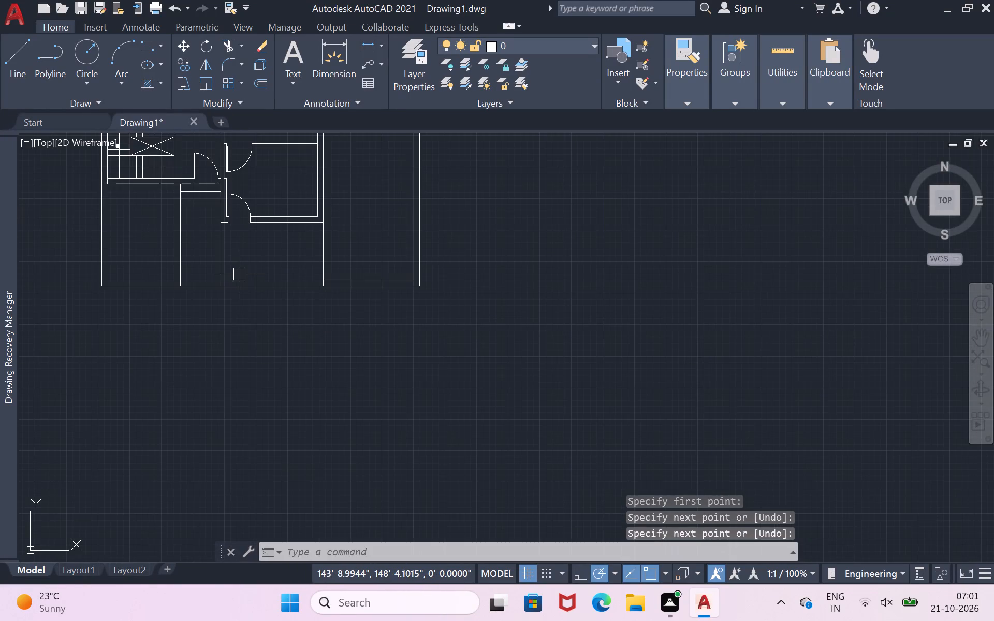
Dimension the width of the area south of the staircase, from the exterior west wall to the partition line.
scroll(241, 274, "down", 1)
scroll(107, 219, "up", 2)
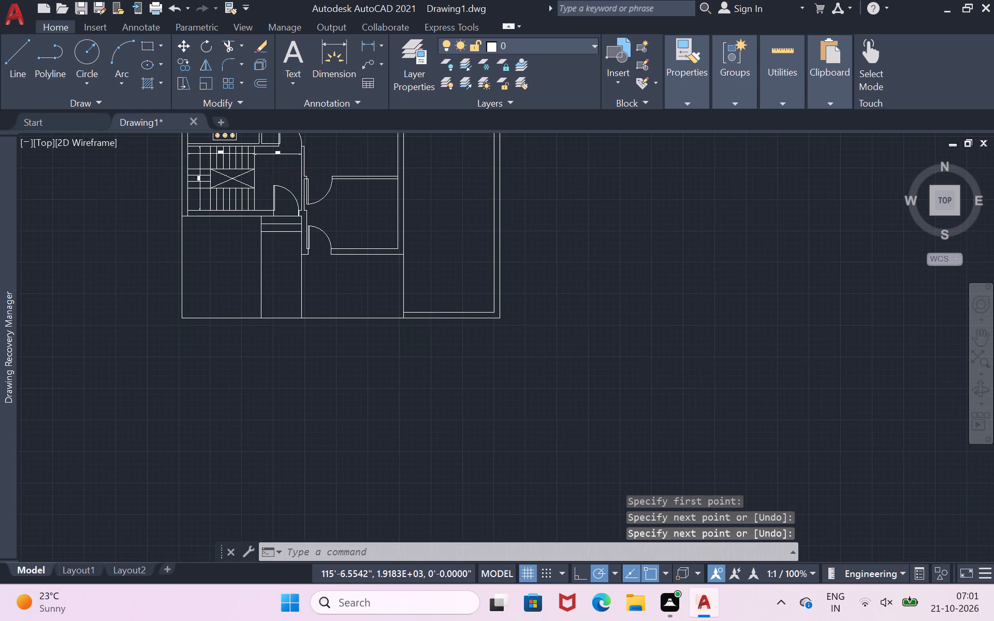
scroll(107, 219, "up", 1)
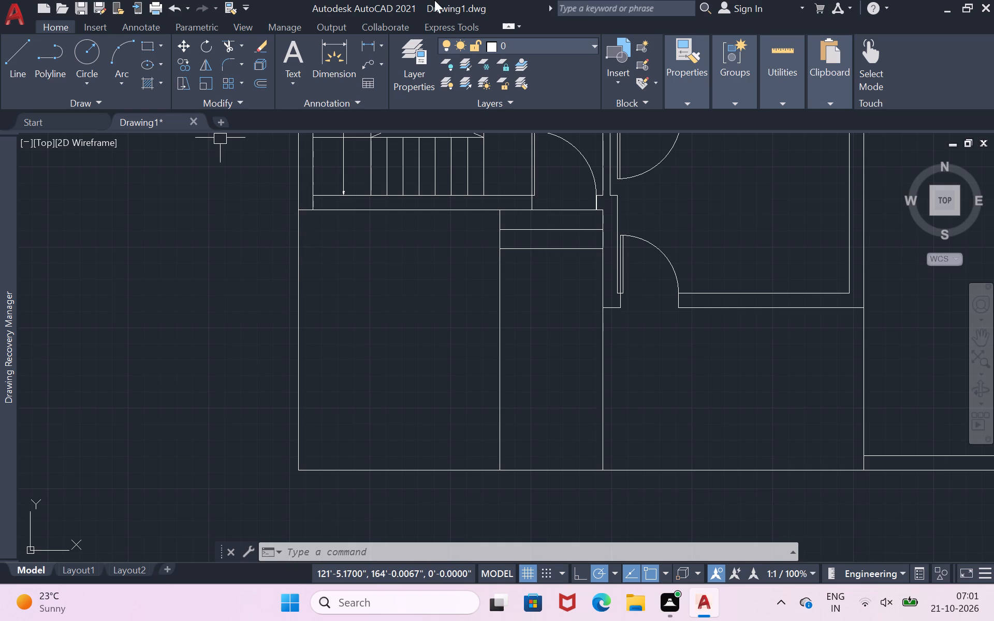
left_click(337, 51)
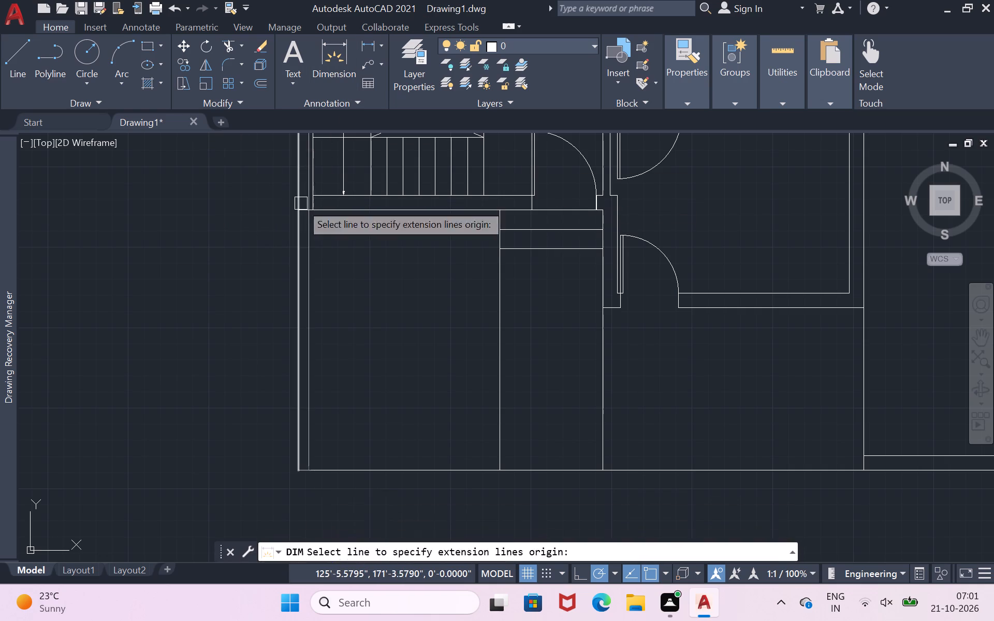
left_click(301, 209)
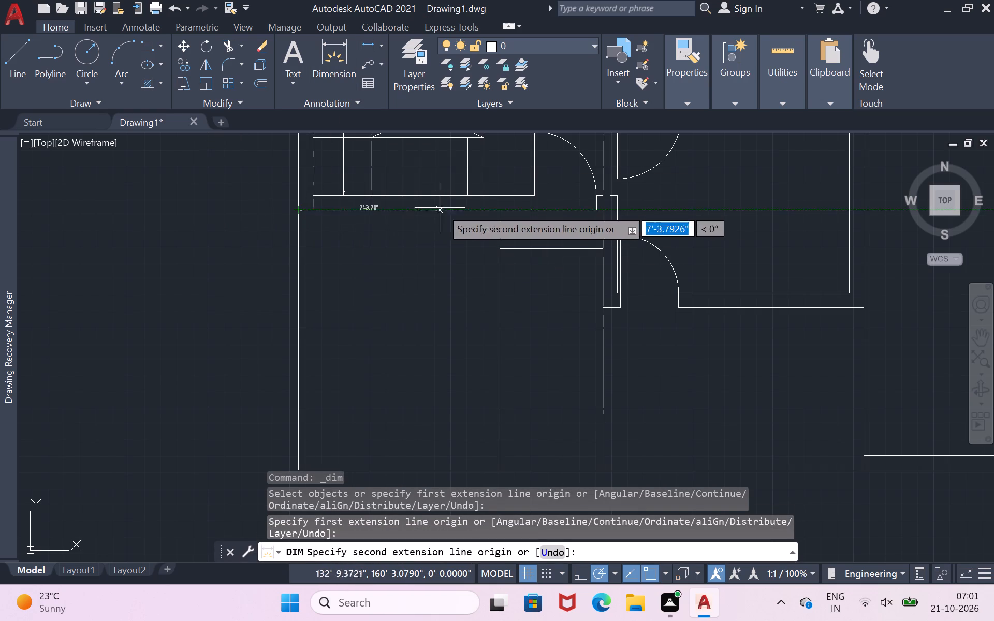
double_click(498, 211)
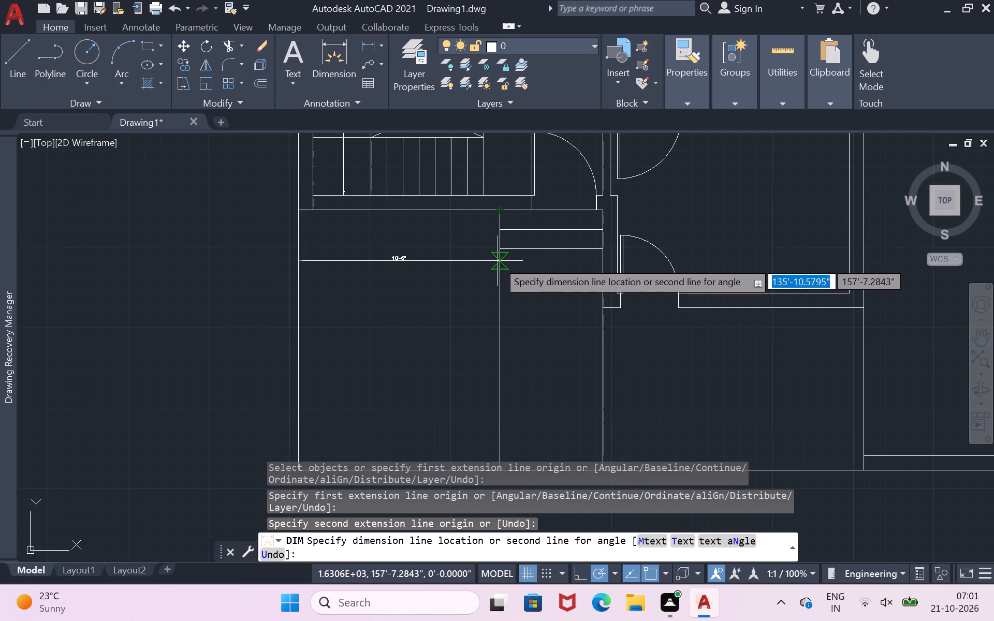
left_click(495, 252)
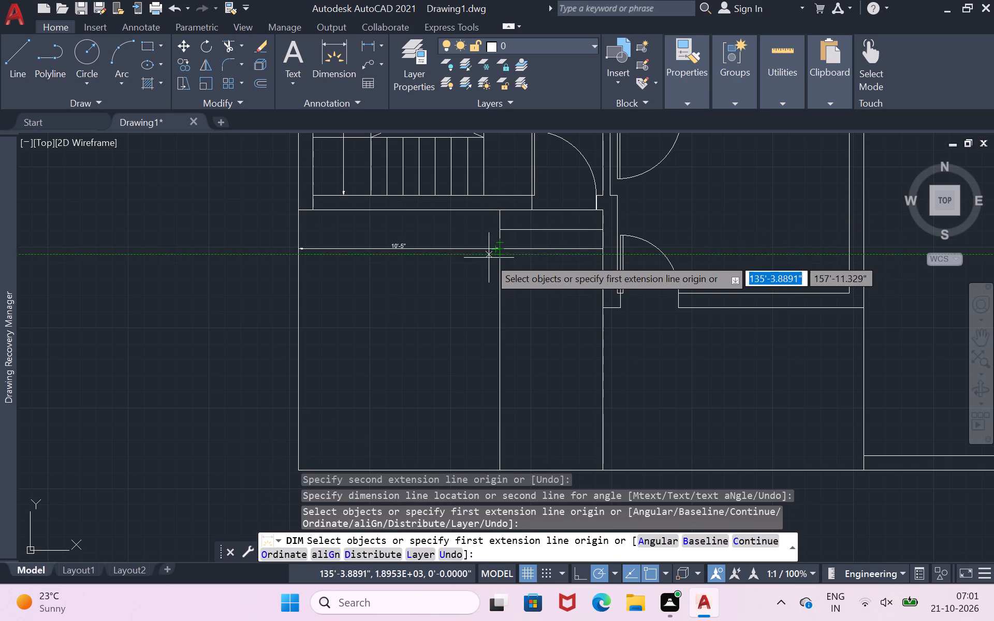
key("Return")
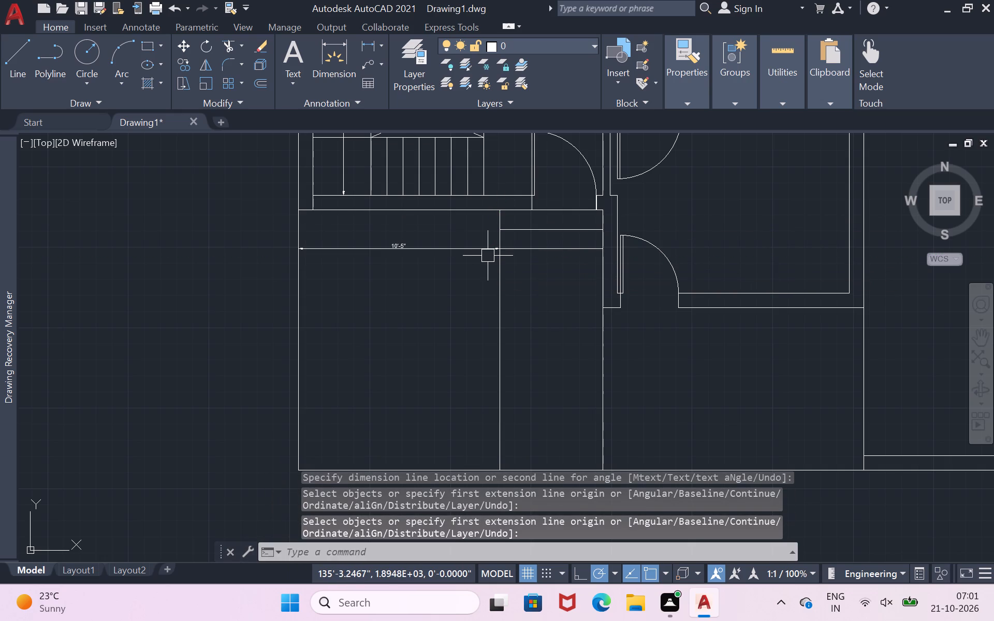
Hatch the open area south of the staircase, west of the partition line, with the CROSS pattern in green.
key("h")
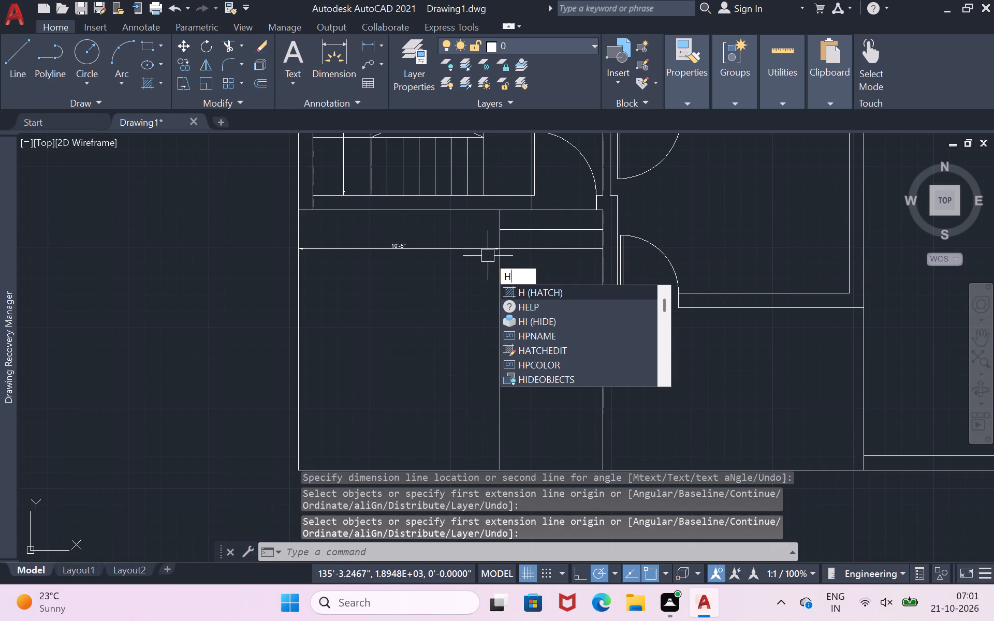
key("Return")
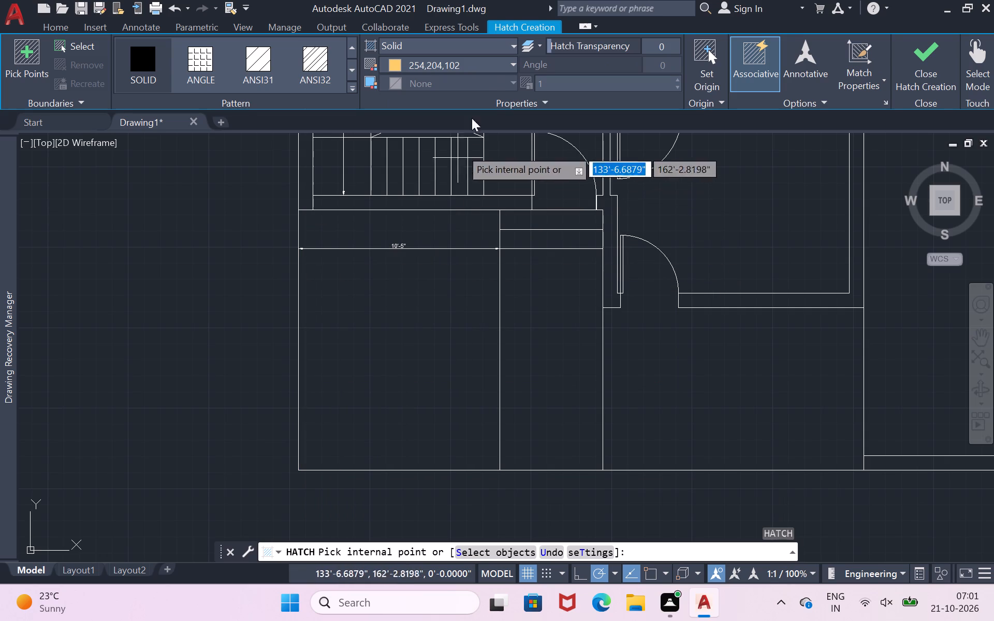
left_click(487, 62)
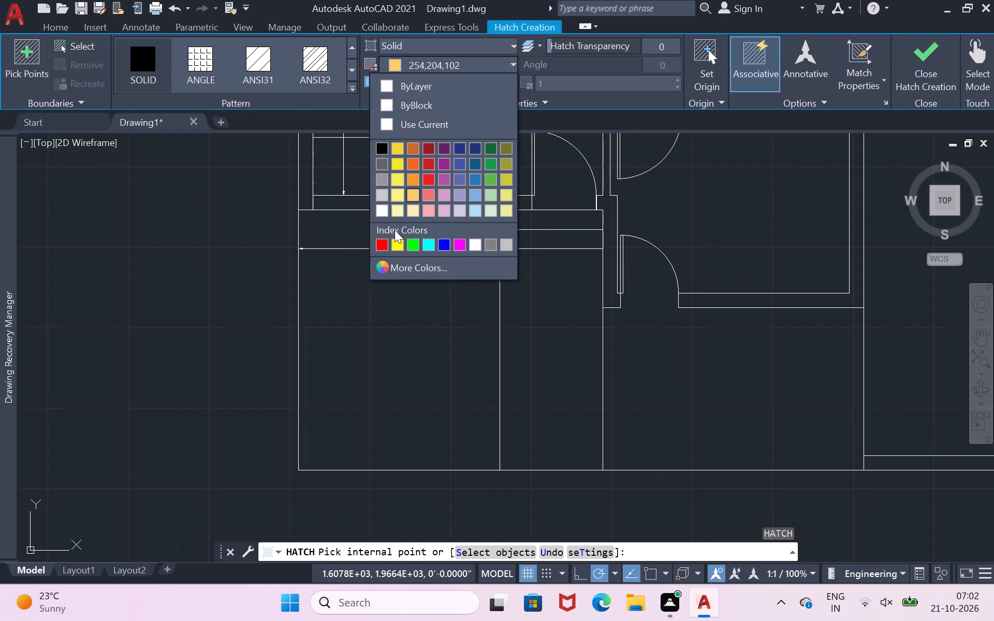
left_click(409, 241)
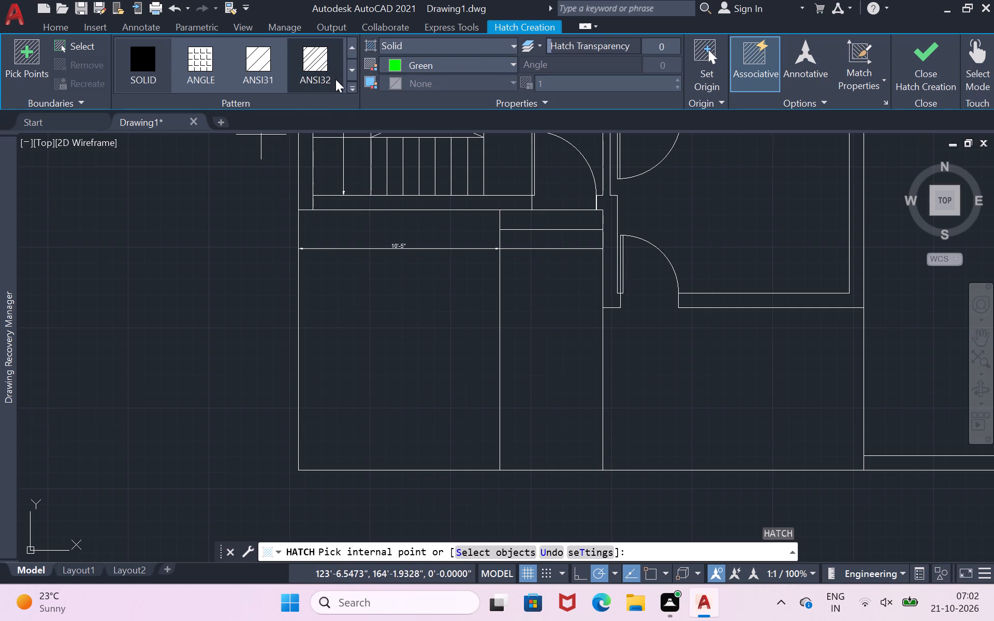
left_click(354, 86)
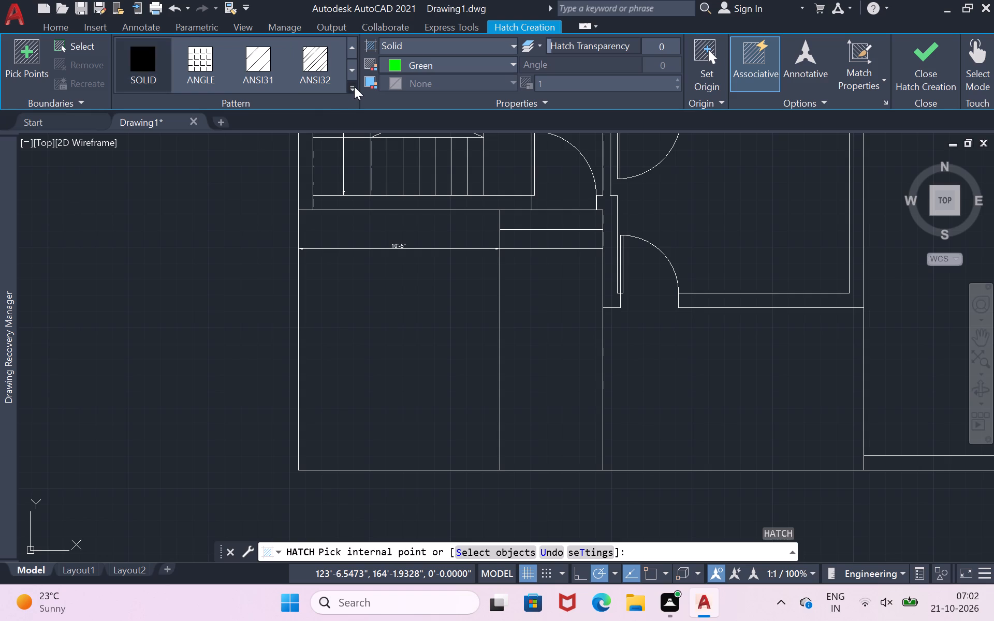
scroll(186, 170, "down", 3)
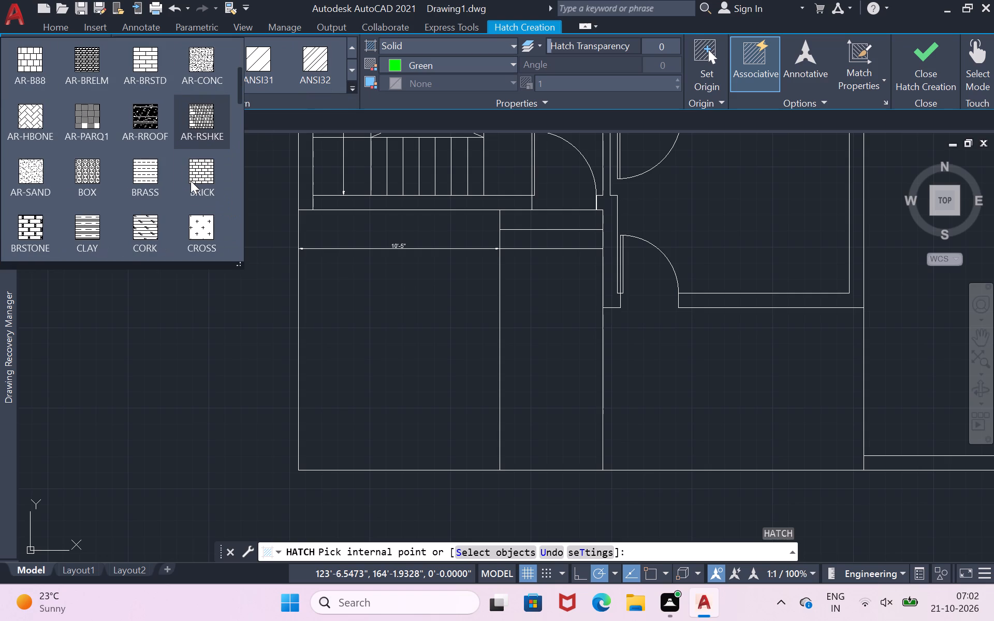
left_click(192, 232)
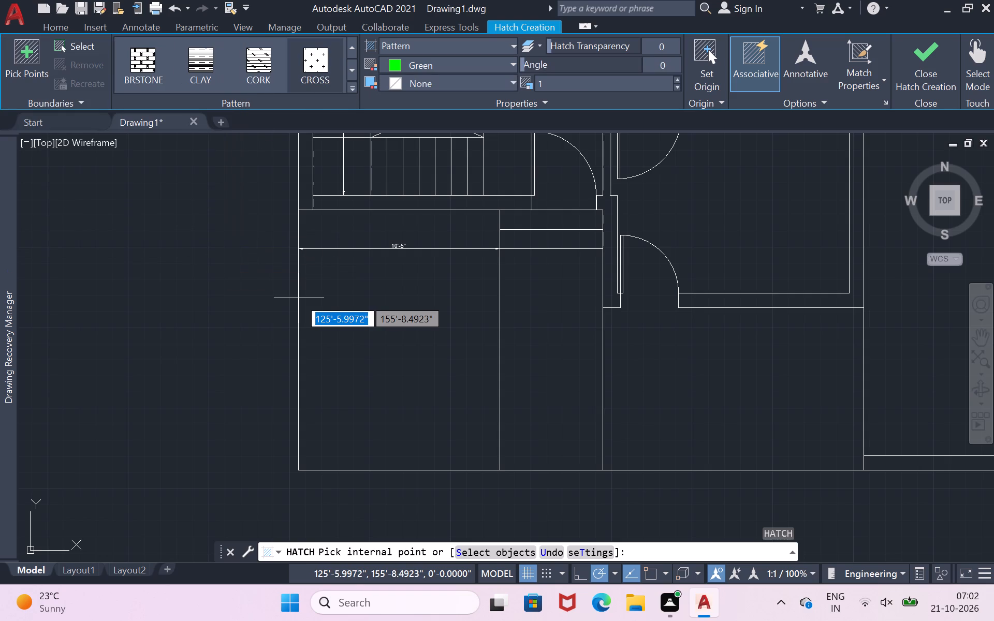
left_click(388, 289)
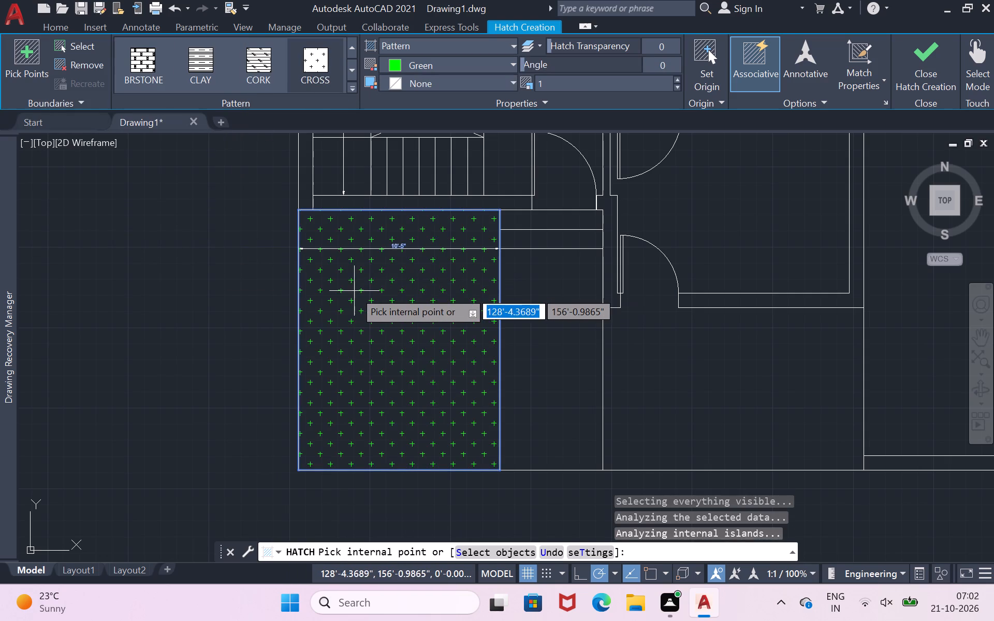
key("Return")
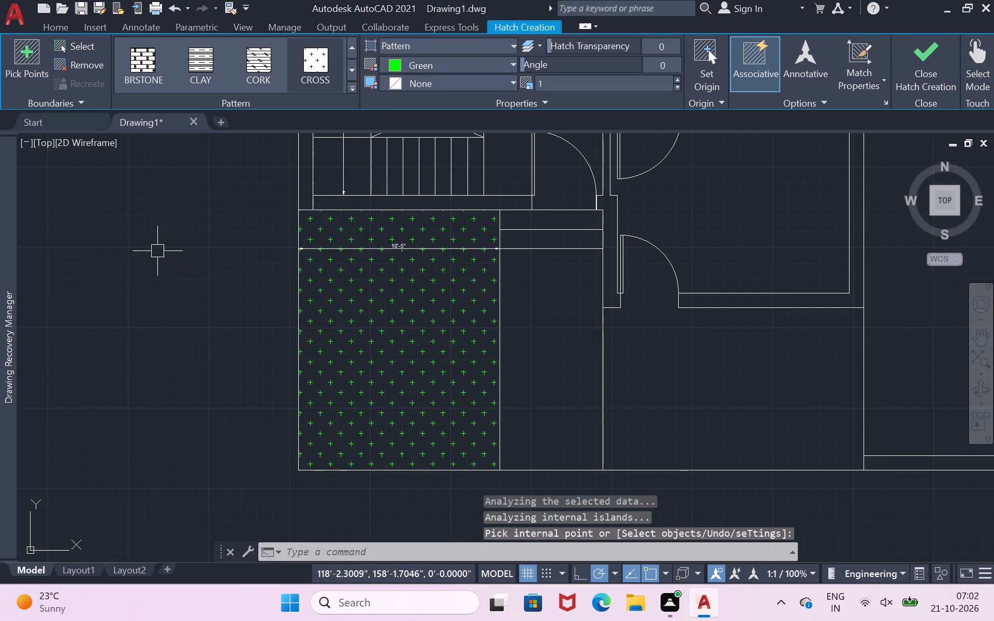
Set the scale of the green CROSS hatch south of the staircase to 1.2.
scroll(282, 210, "down", 2)
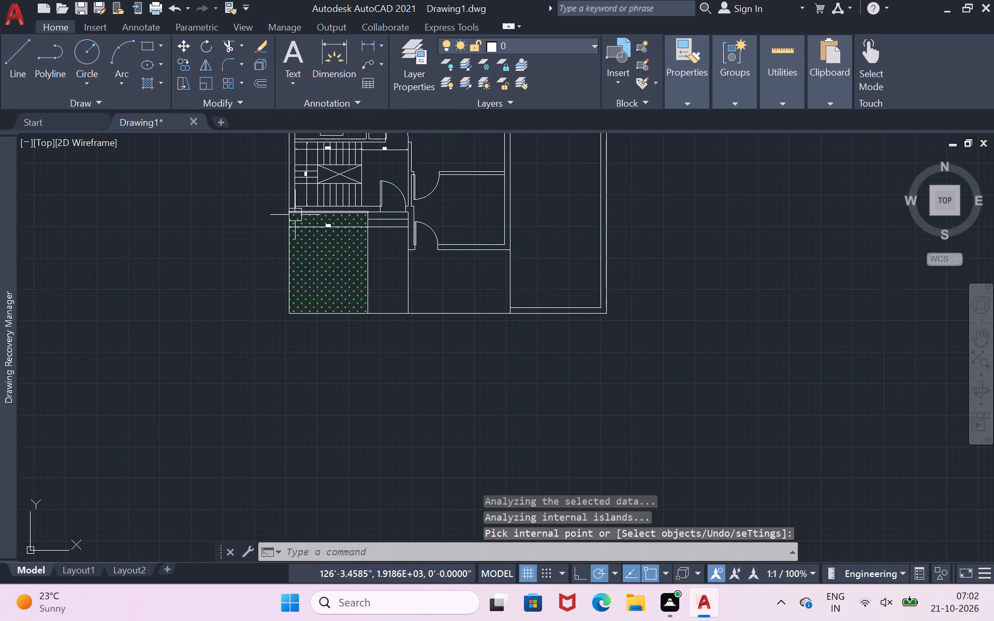
scroll(351, 221, "down", 3)
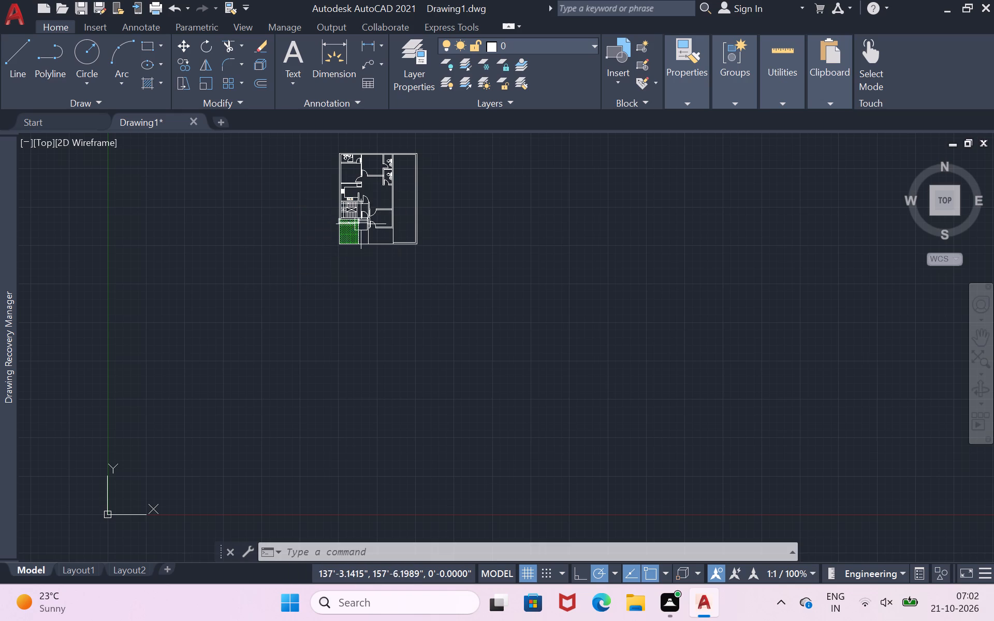
scroll(359, 229, "up", 5)
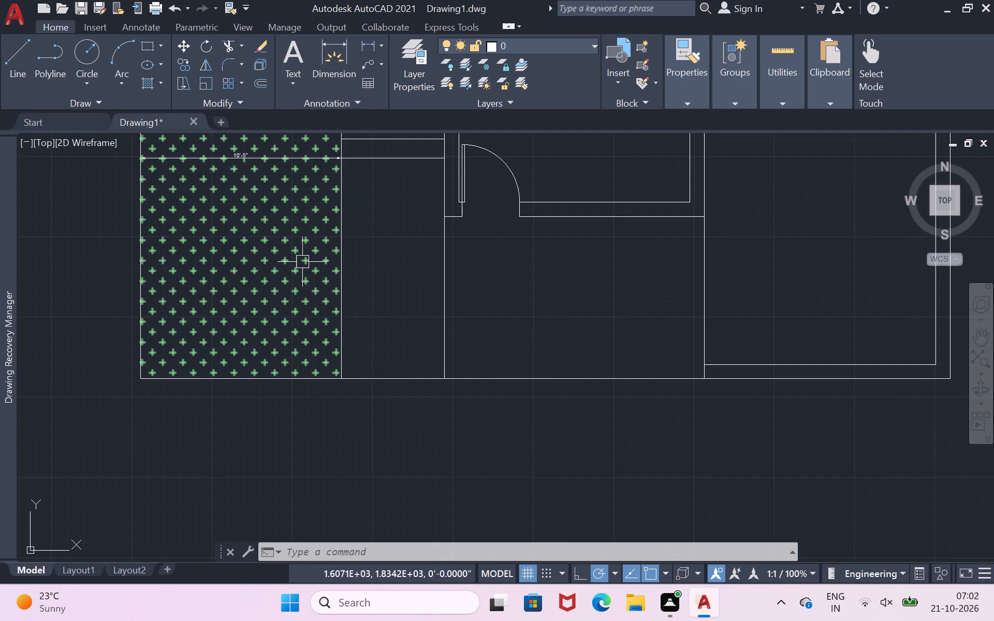
left_click(272, 239)
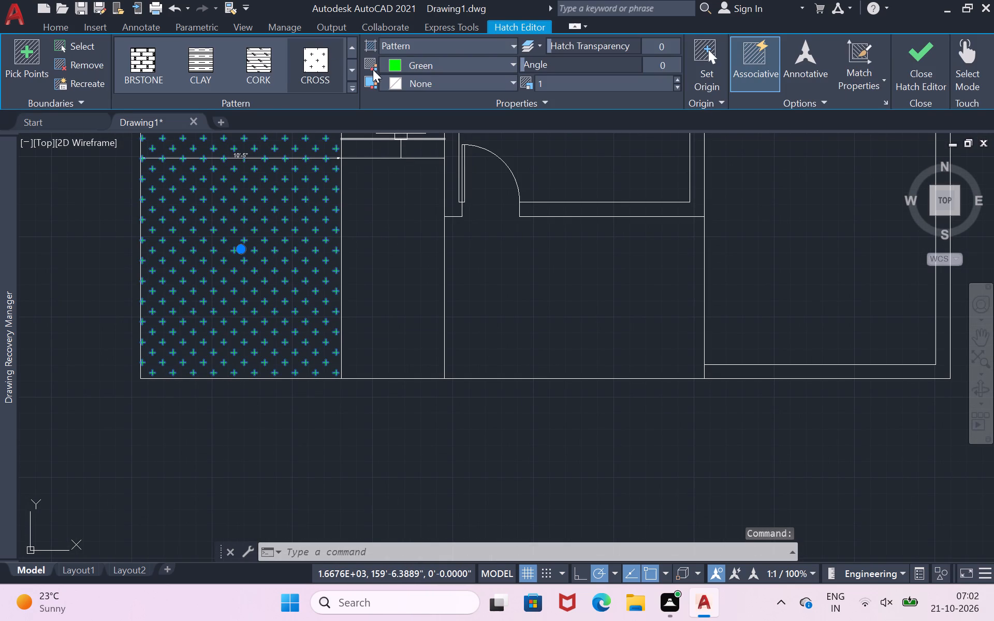
triple_click(678, 81)
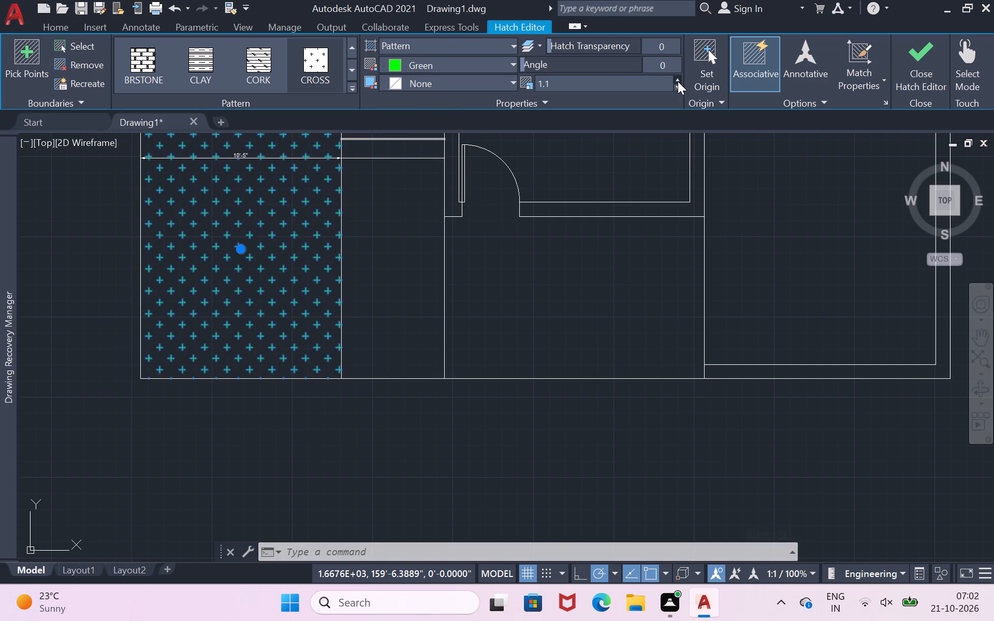
left_click(678, 81)
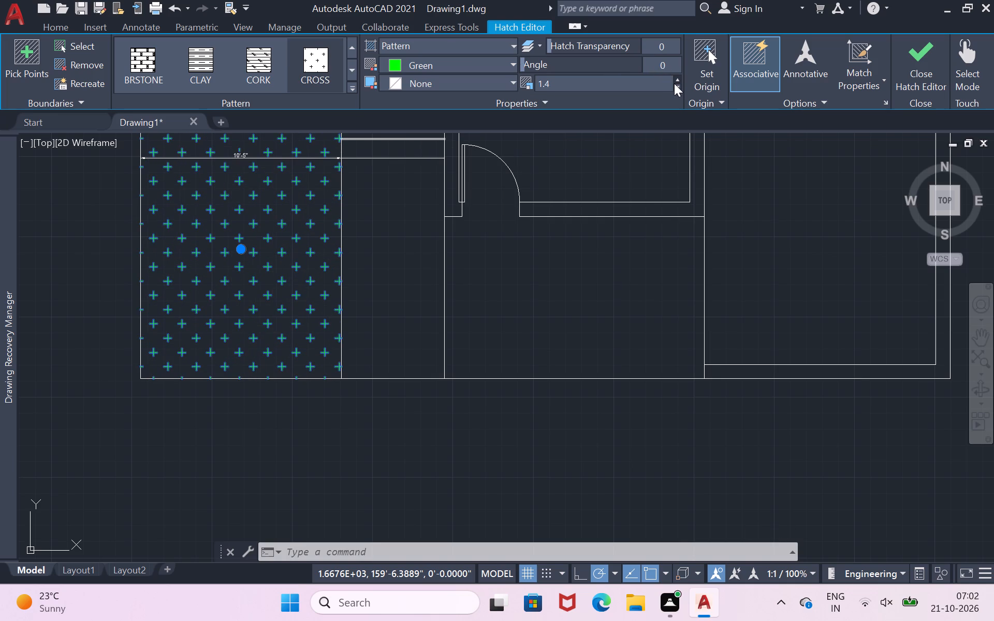
double_click(675, 87)
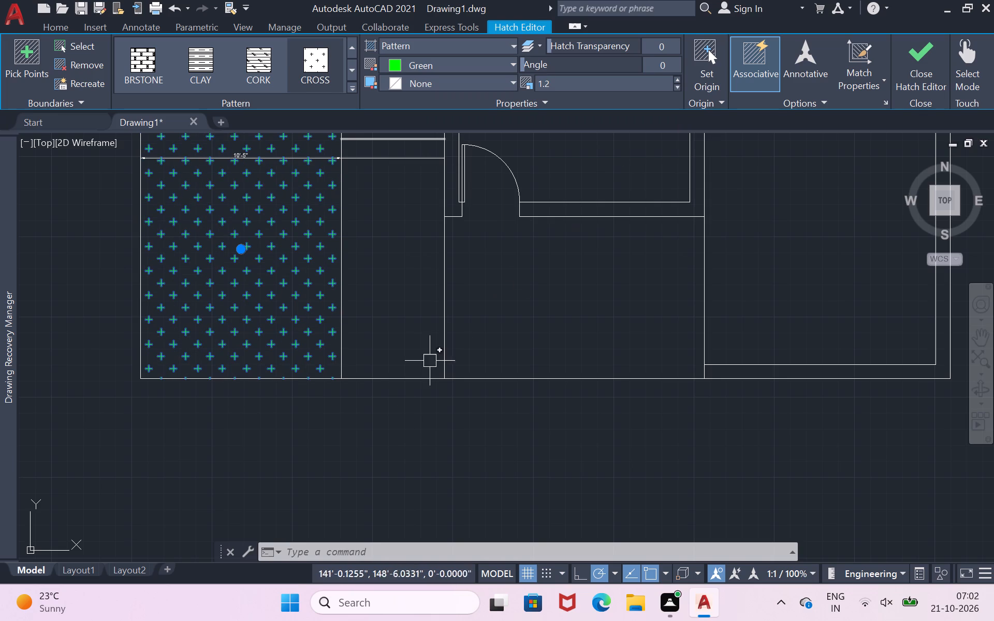
left_click(403, 446)
key("Return")
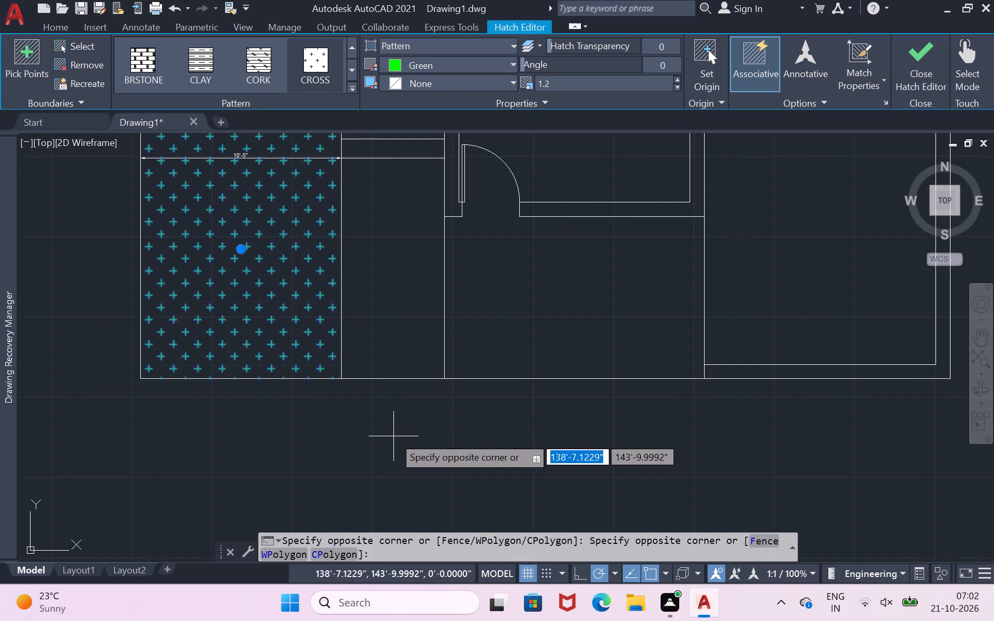
key("Return")
key("Return")
scroll(393, 436, "down", 3)
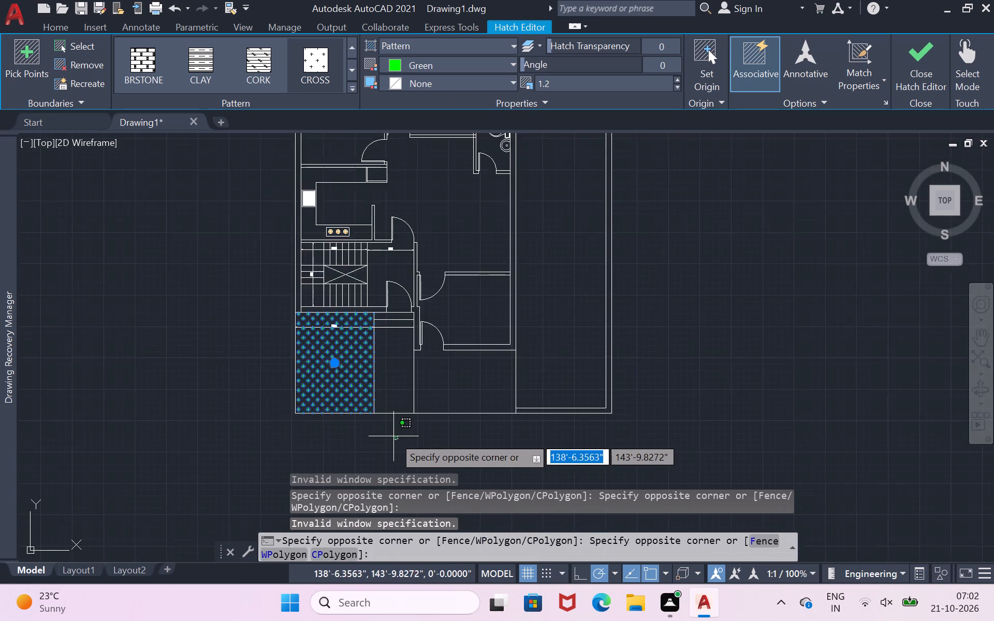
left_click(561, 385)
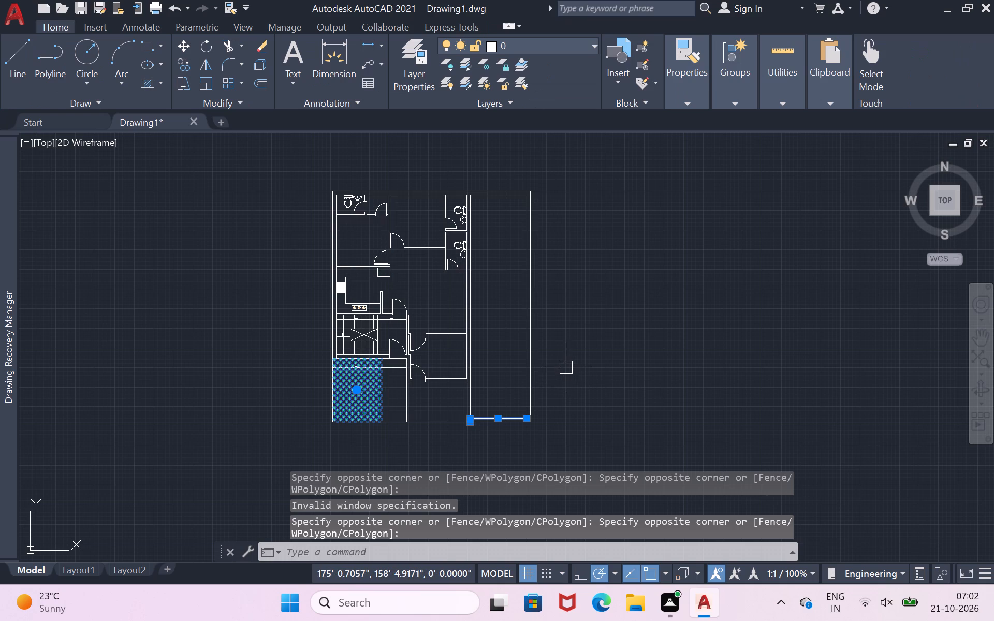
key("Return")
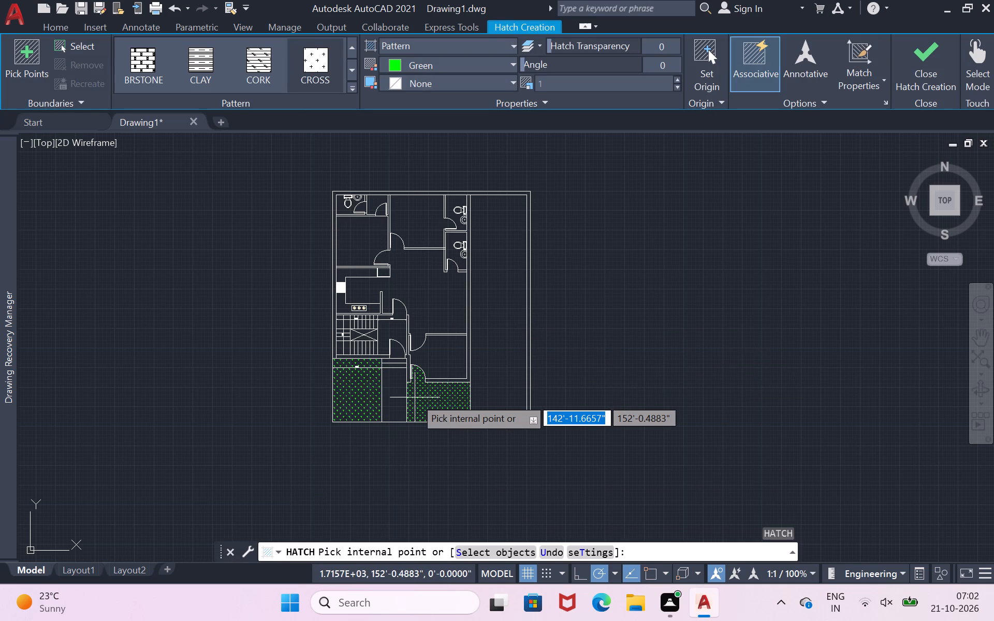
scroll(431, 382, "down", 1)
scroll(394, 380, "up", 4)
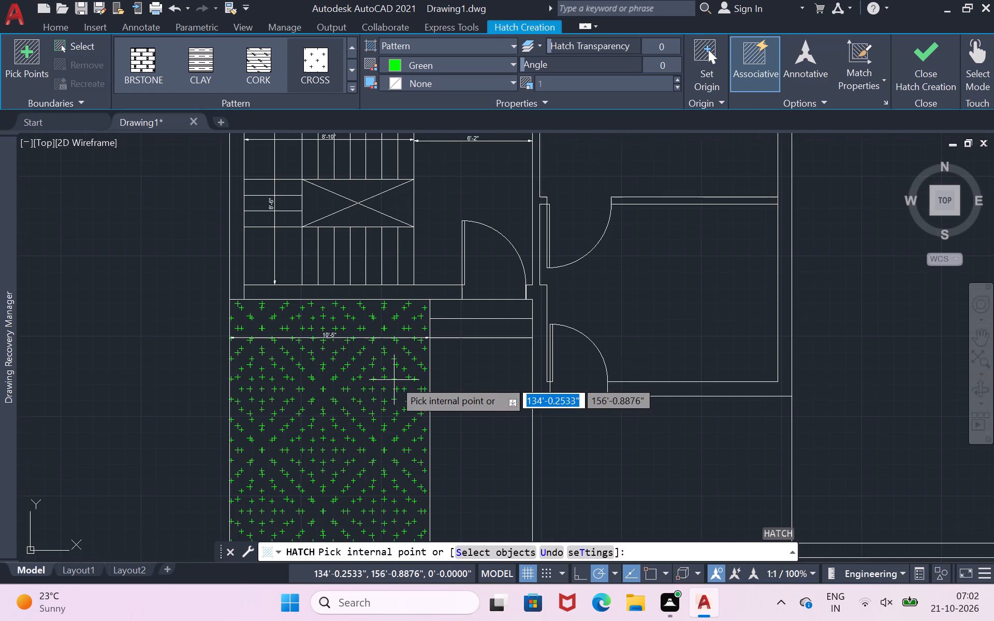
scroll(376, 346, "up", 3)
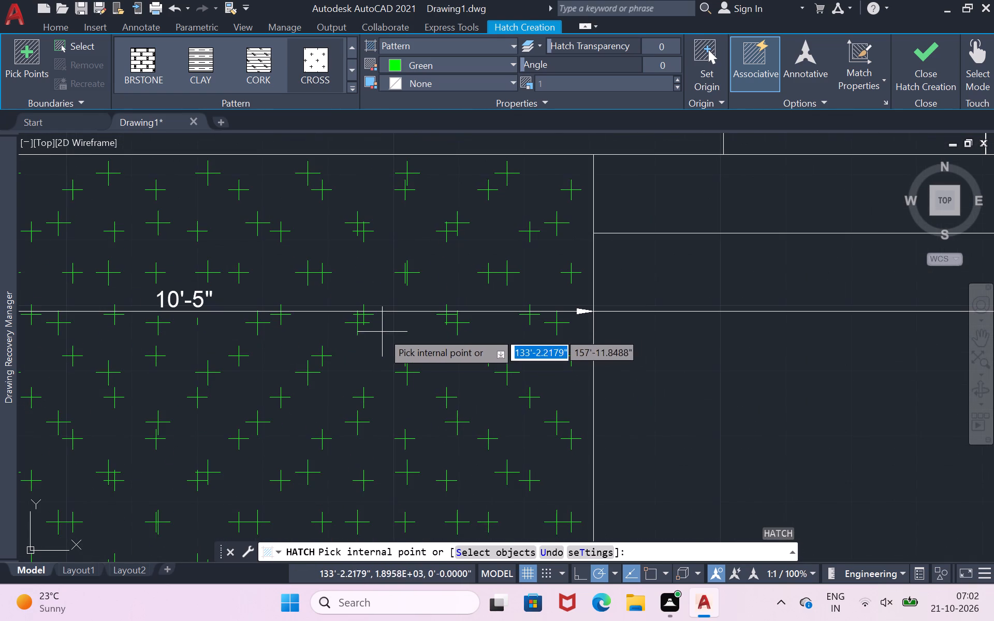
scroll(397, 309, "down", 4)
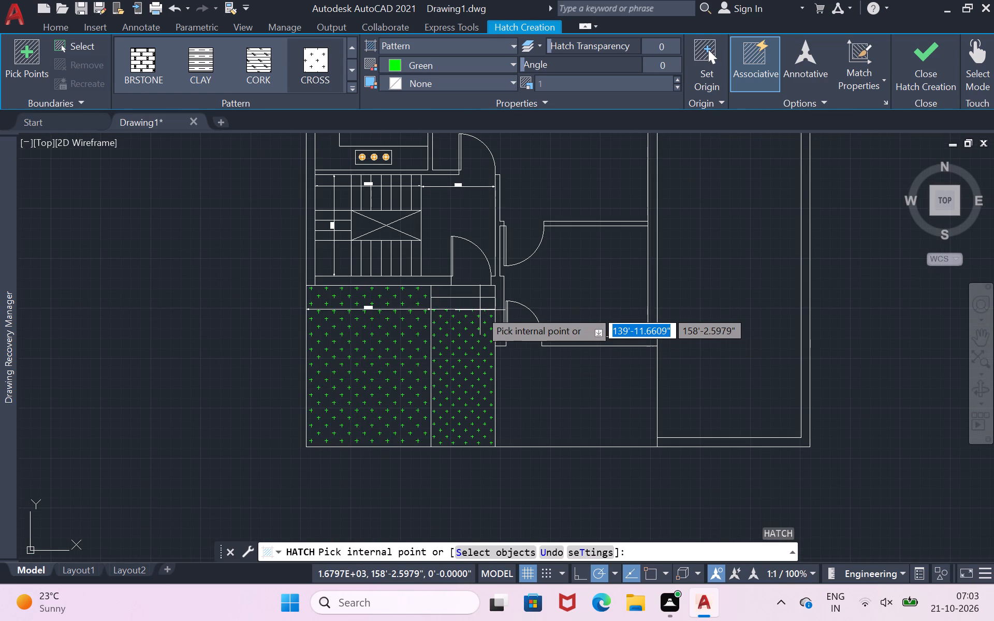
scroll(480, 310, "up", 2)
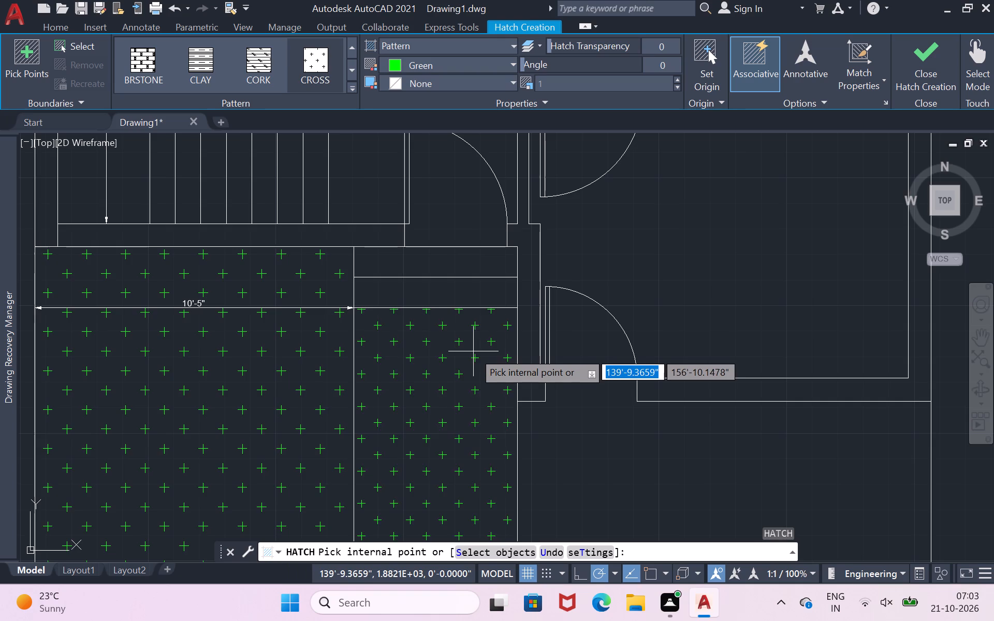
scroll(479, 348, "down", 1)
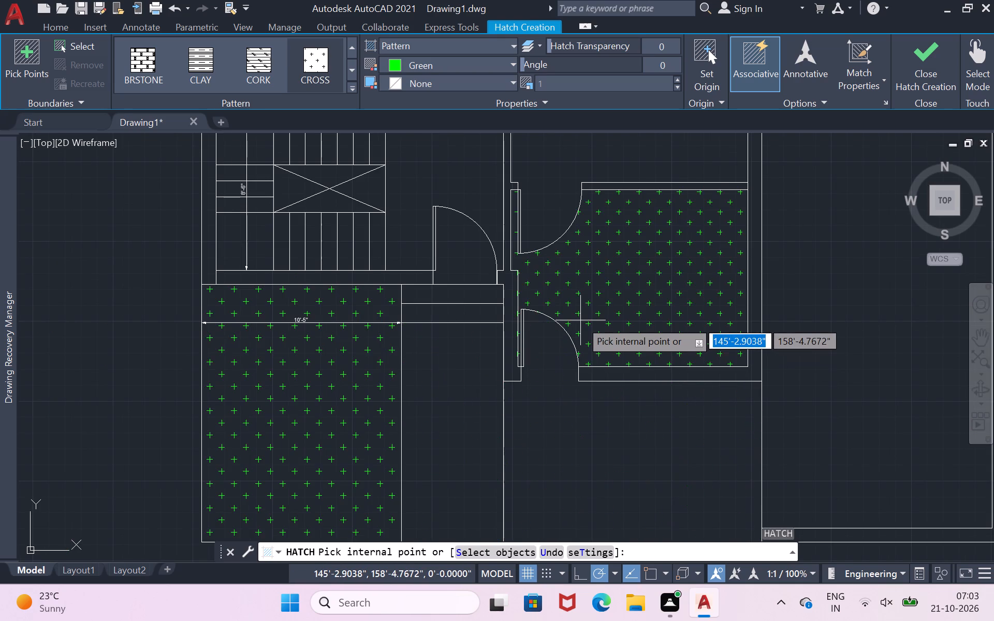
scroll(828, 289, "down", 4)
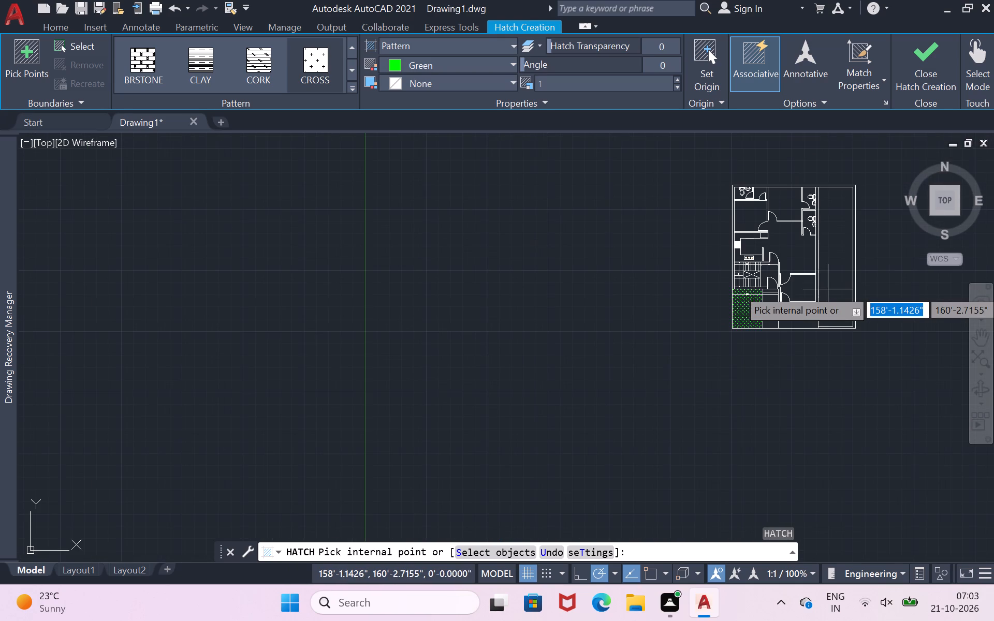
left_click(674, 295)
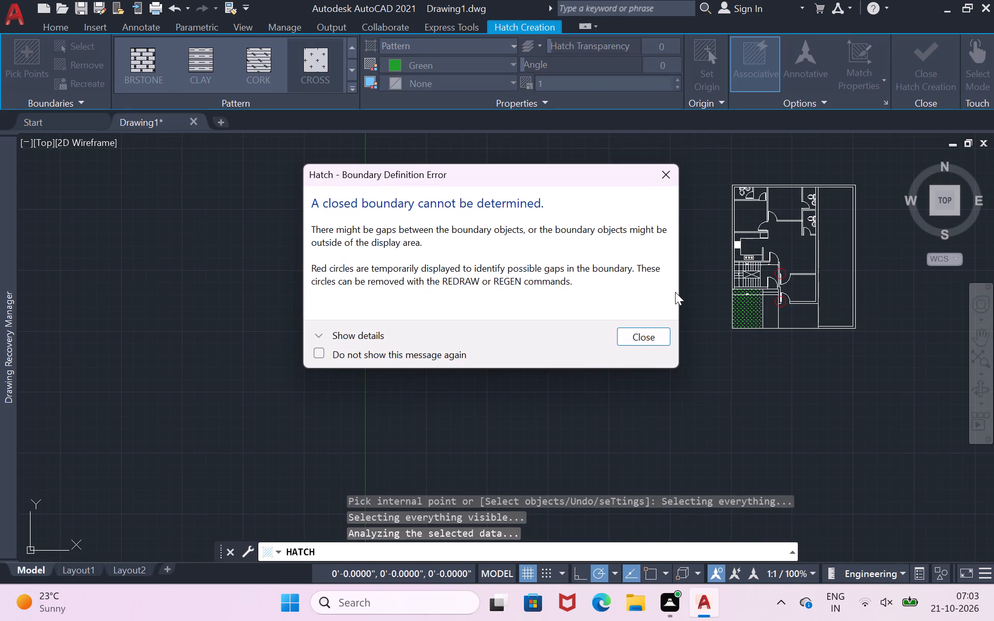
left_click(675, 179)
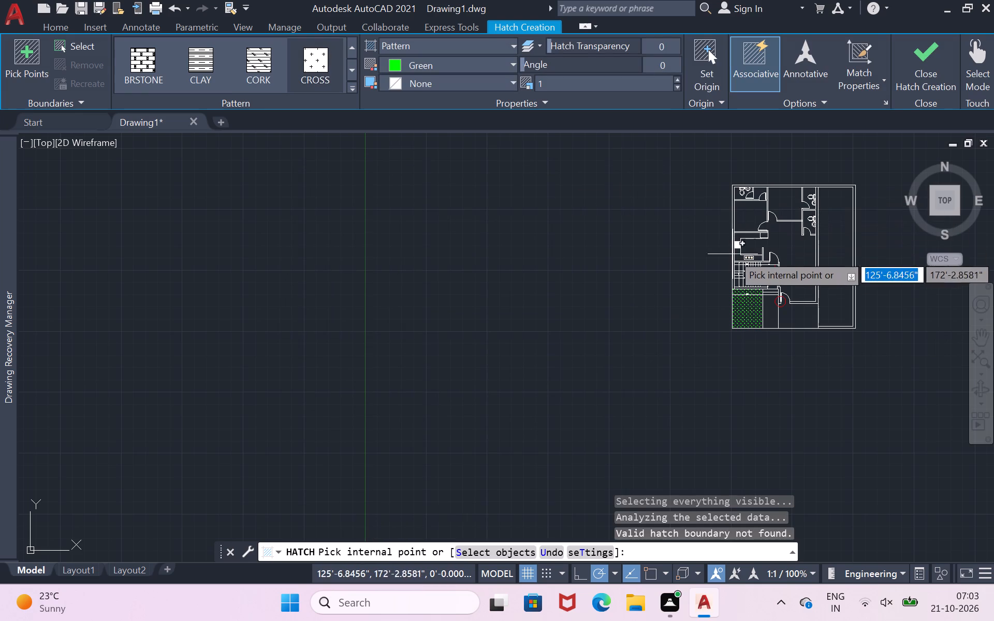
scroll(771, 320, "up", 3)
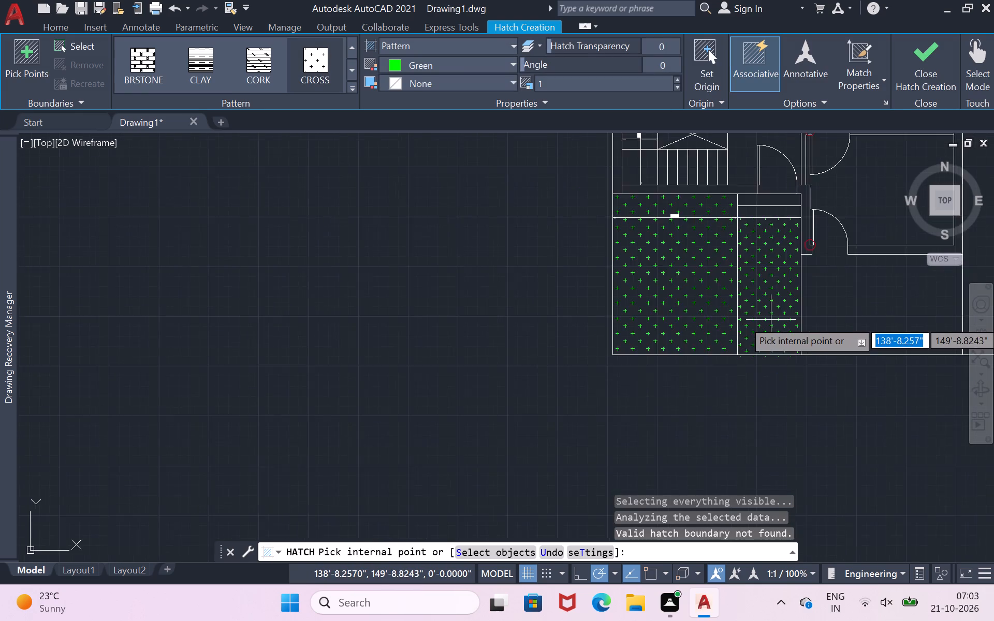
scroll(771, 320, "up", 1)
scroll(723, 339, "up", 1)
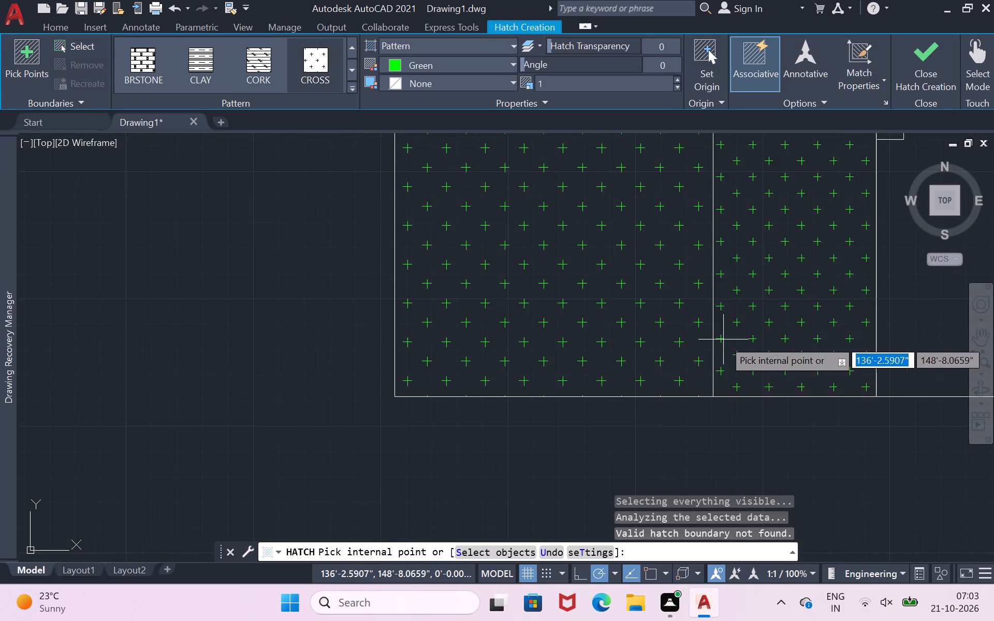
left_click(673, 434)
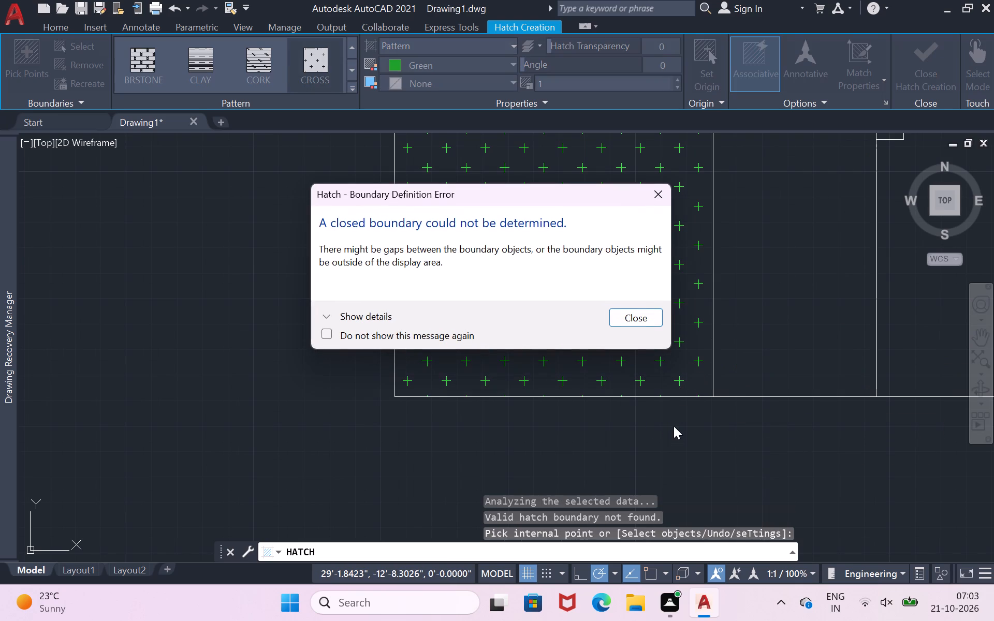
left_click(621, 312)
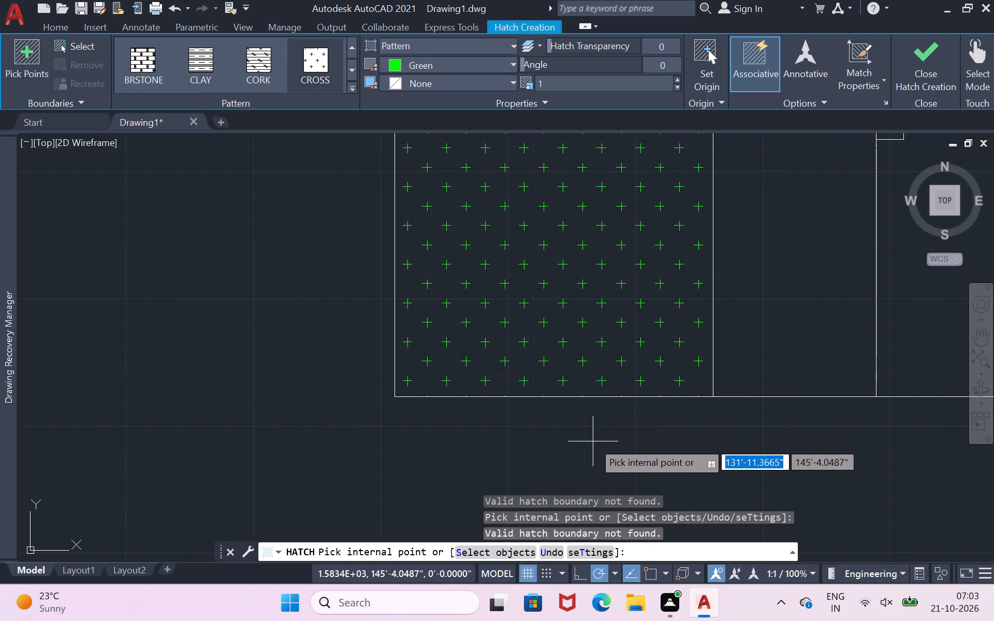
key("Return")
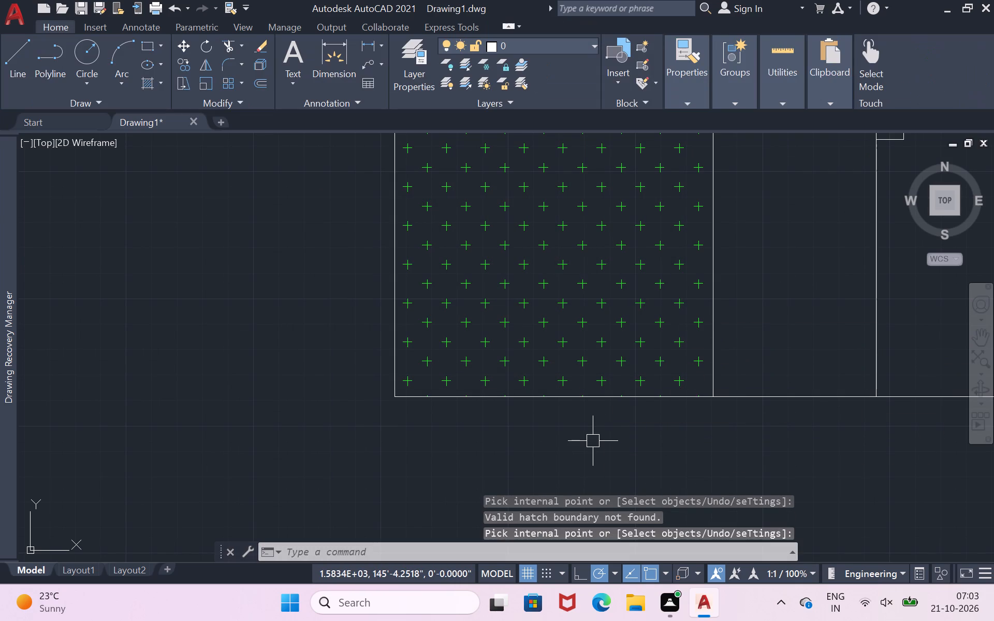
Review the house plan around the south doors, staircase and hatched area, as well as the overall layout.
scroll(596, 439, "down", 3)
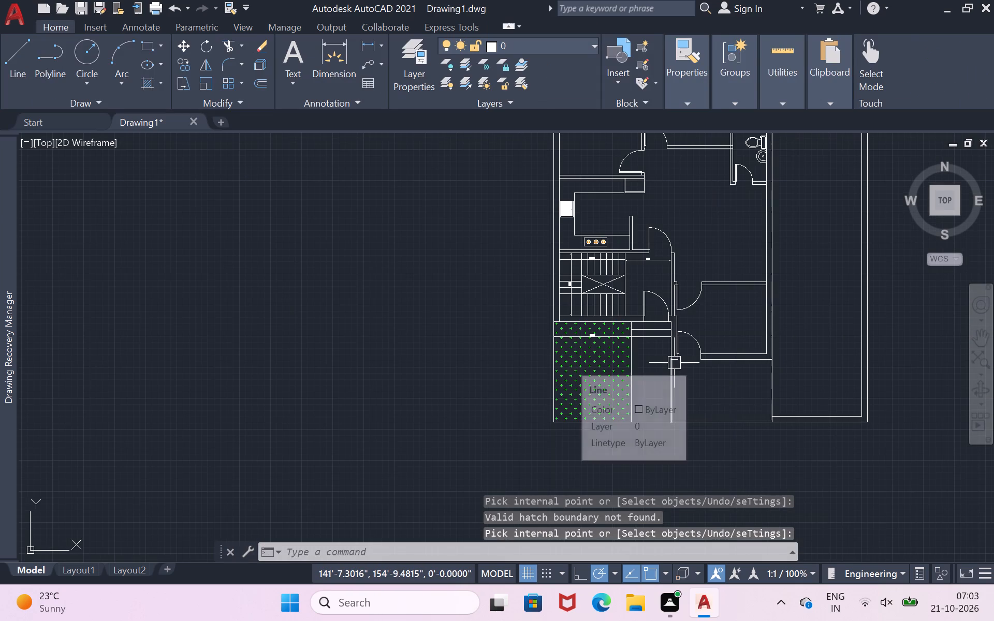
scroll(674, 363, "up", 4)
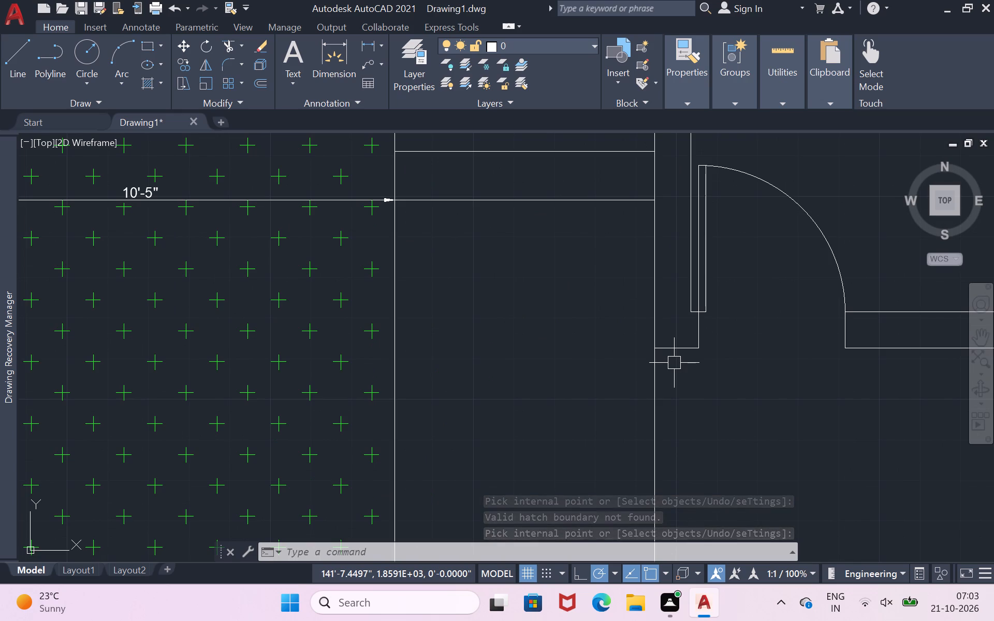
scroll(674, 363, "down", 4)
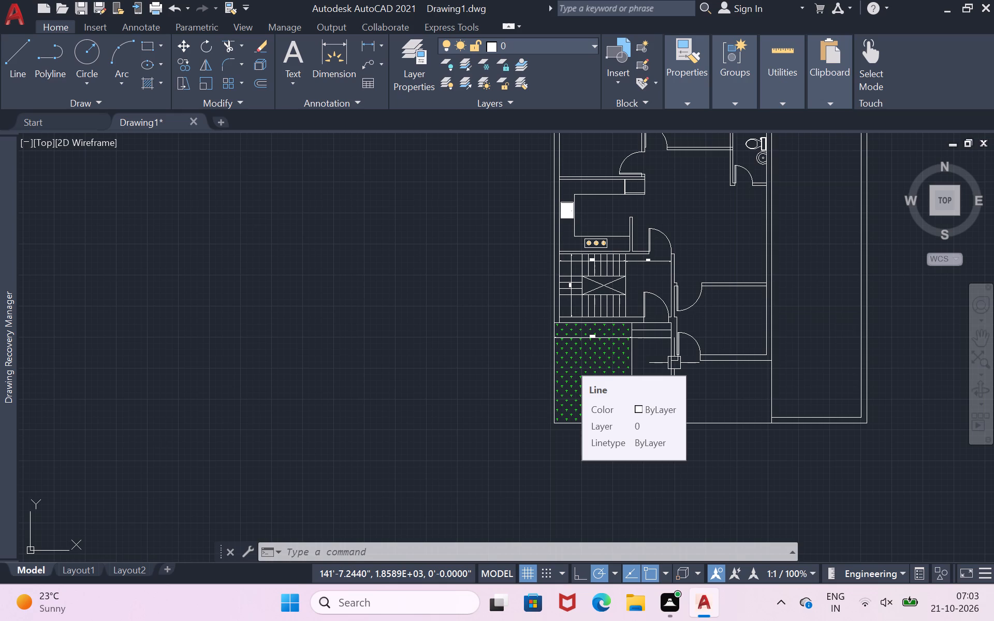
scroll(824, 203, "down", 3)
scroll(840, 167, "up", 3)
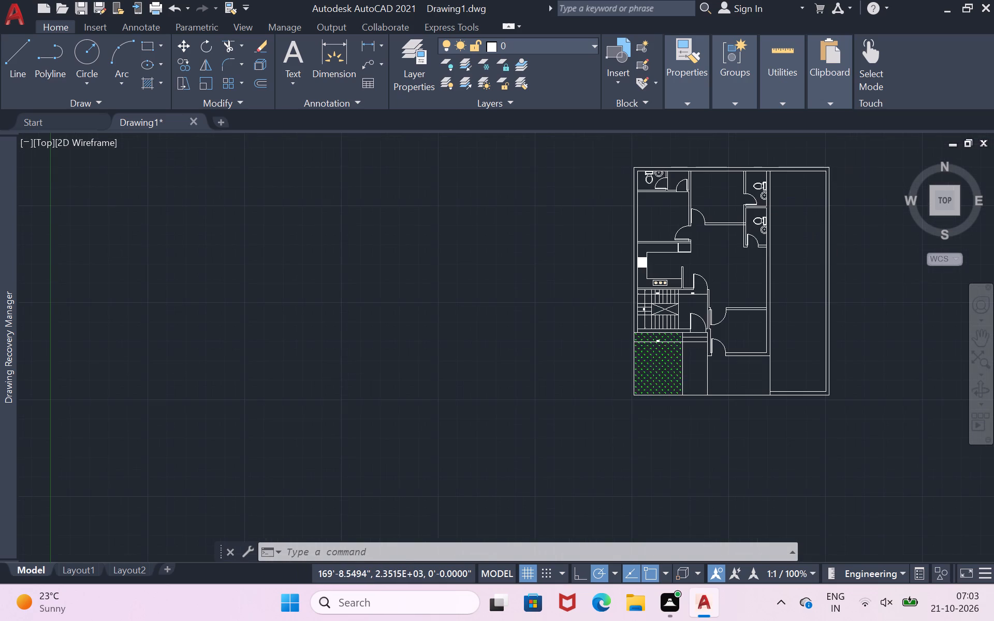
scroll(776, 356, "down", 1)
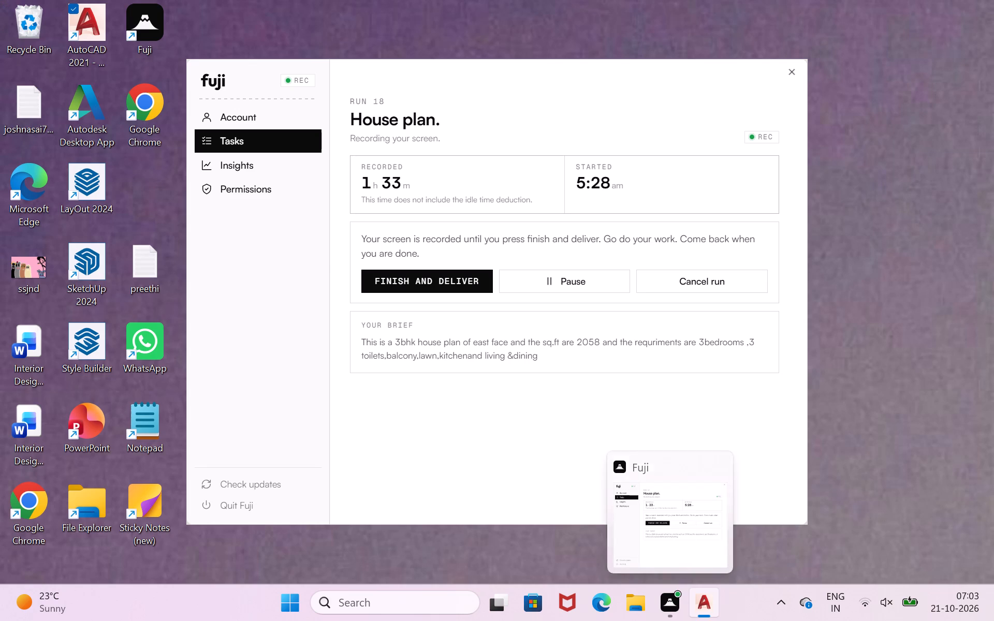
scroll(782, 348, "up", 2)
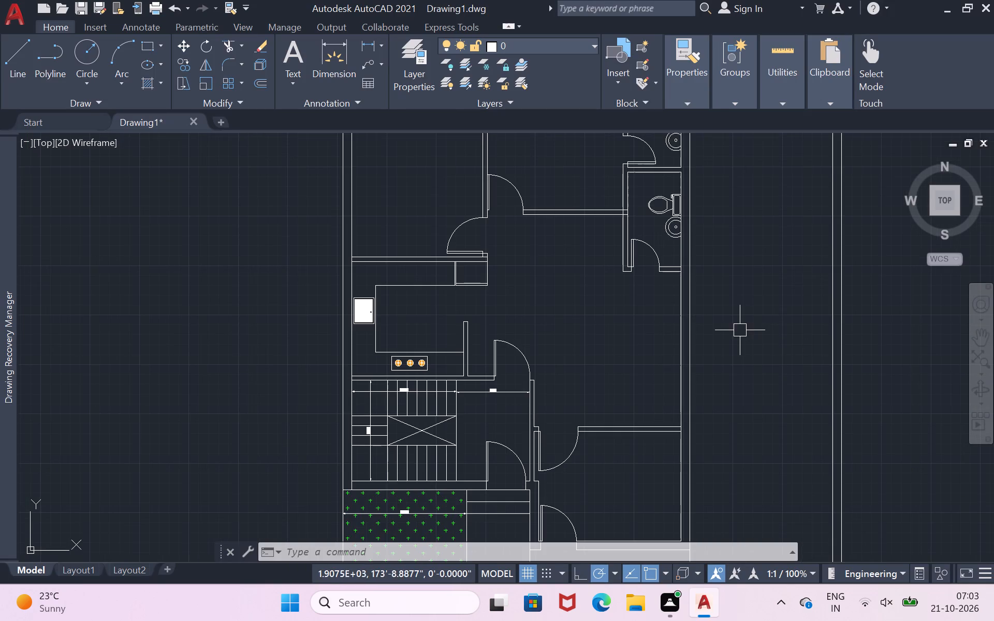
scroll(738, 328, "down", 2)
scroll(726, 413, "up", 2)
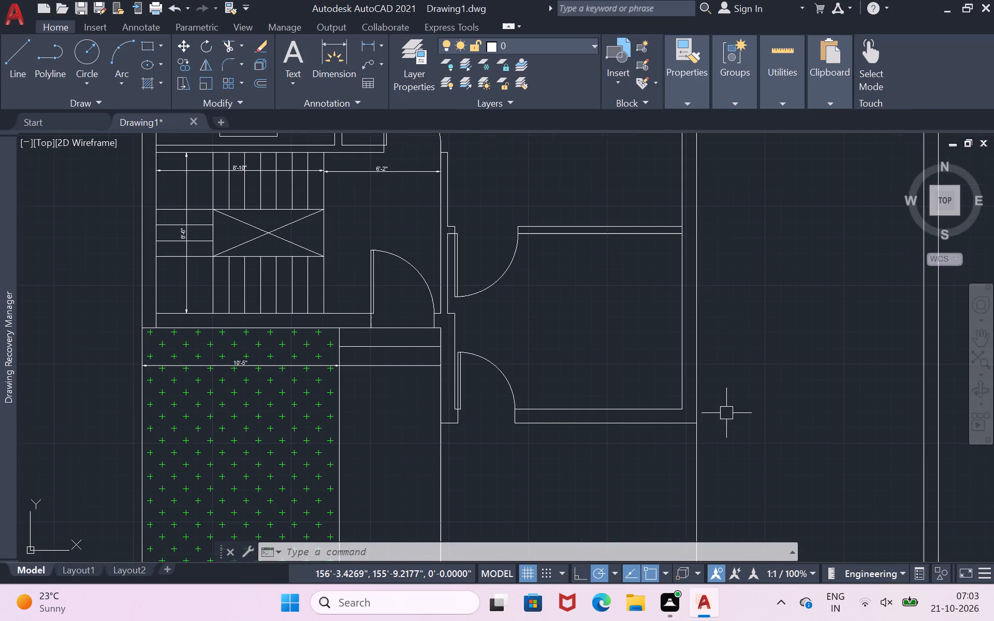
scroll(726, 413, "up", 1)
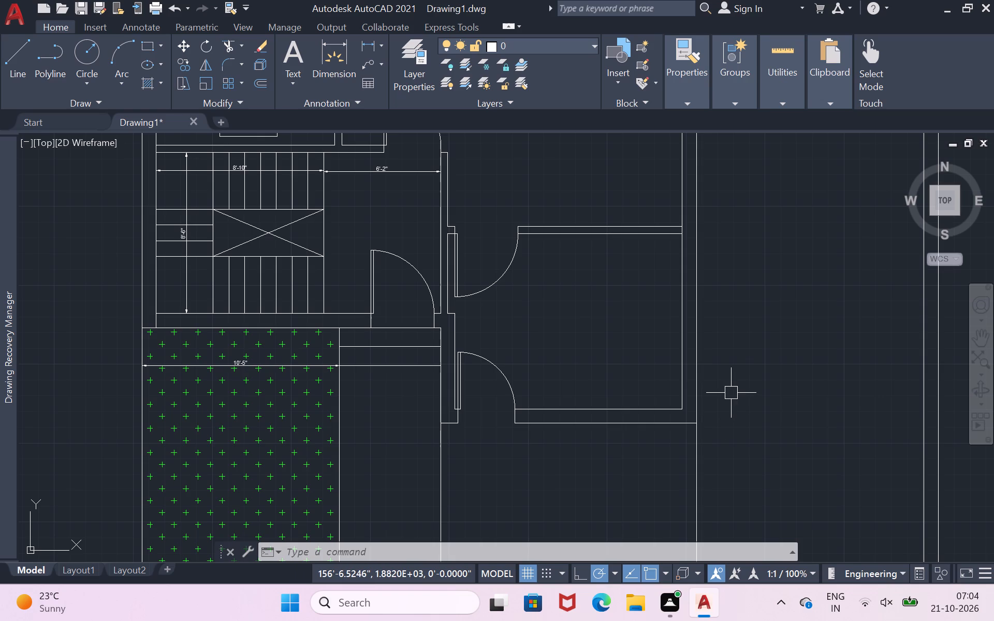
scroll(731, 393, "down", 1)
scroll(721, 397, "up", 1)
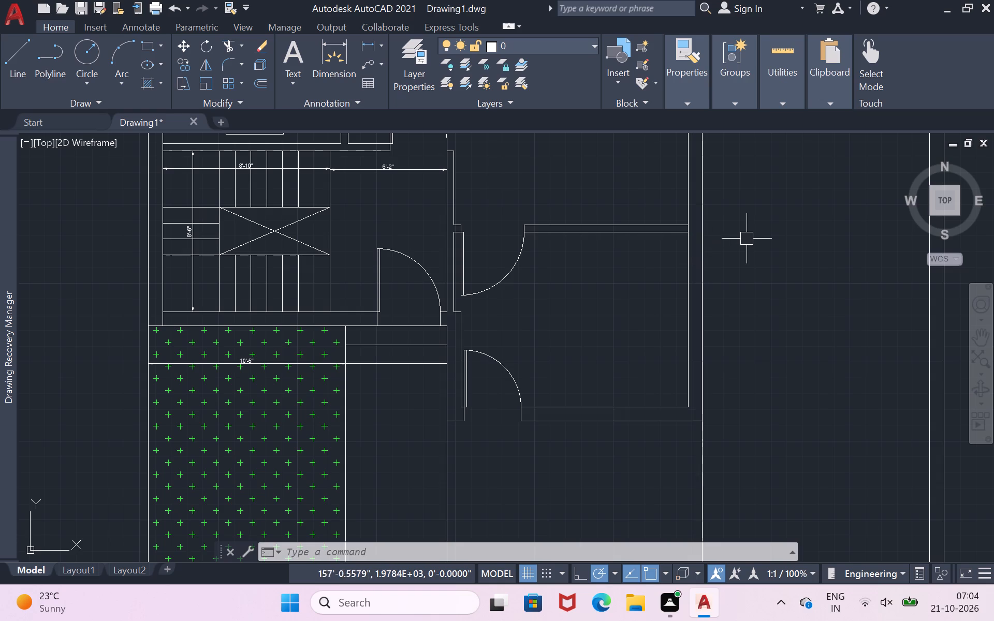
scroll(750, 239, "down", 4)
scroll(809, 171, "up", 1)
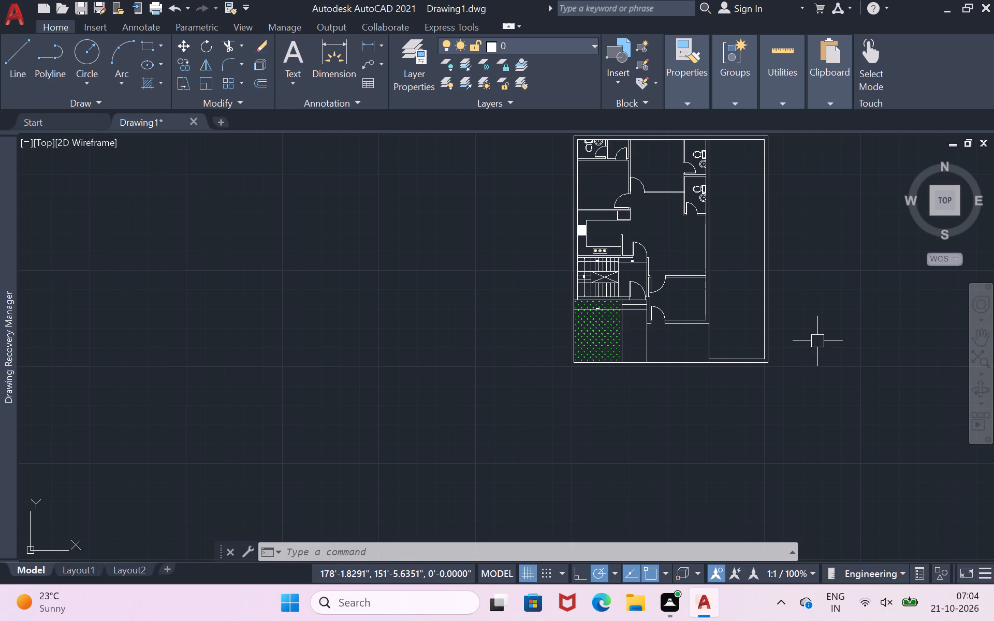
Save the drawing in the Documents folder under the file name 21-10-26.
key("ctrl+s")
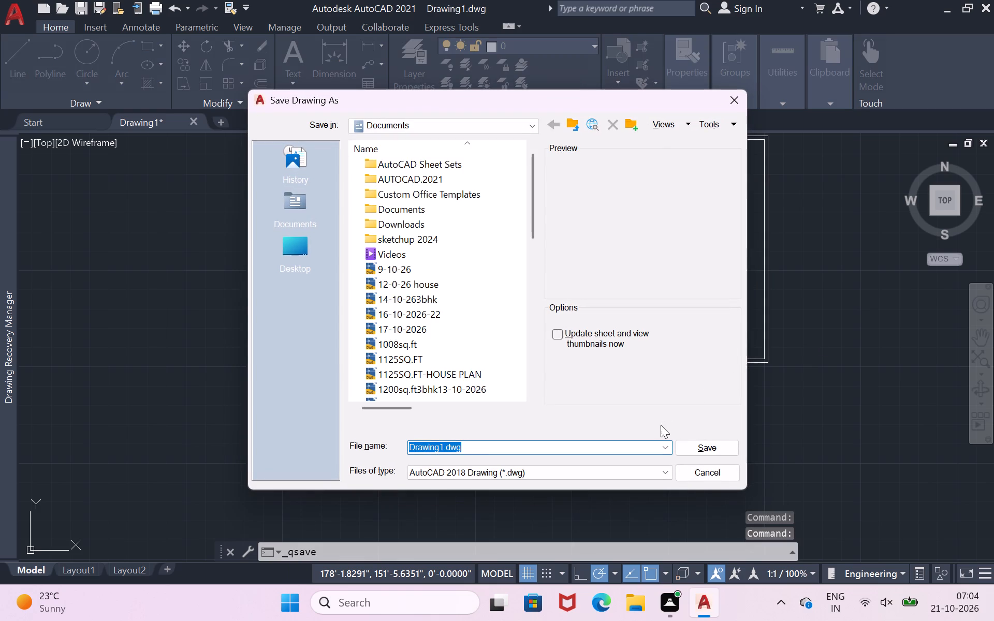
double_click(645, 444)
key("BackSpace")
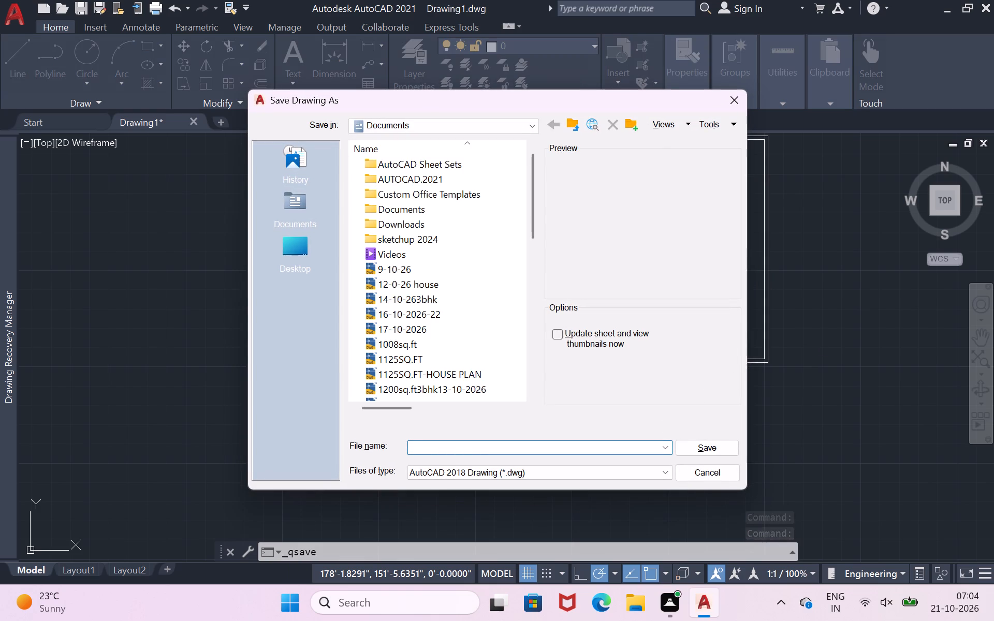
type("12")
key("BackSpace")
key("BackSpace")
key("BackSpace")
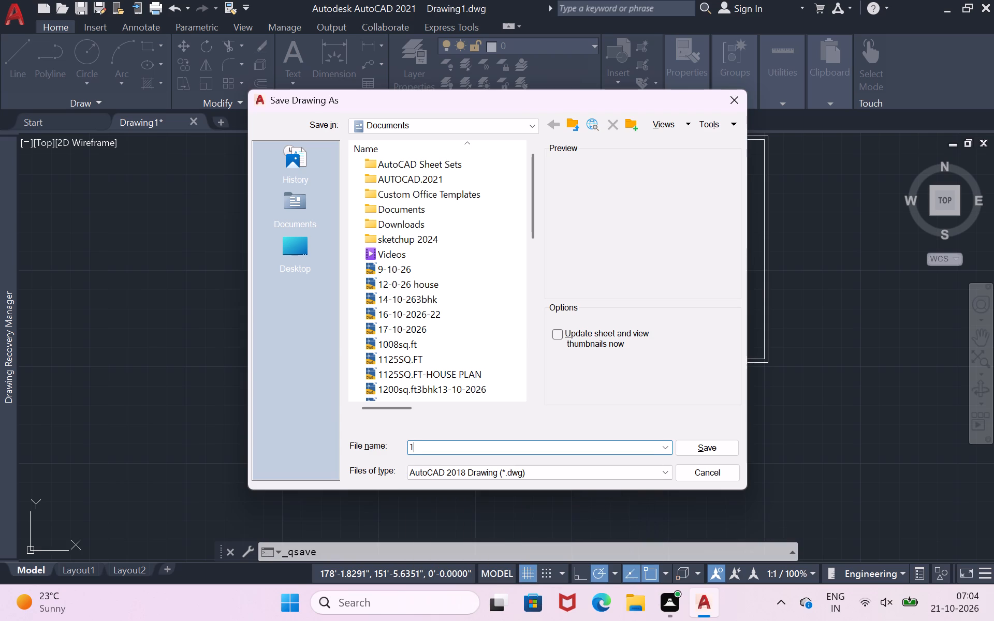
type("21")
type("-10-26")
left_click(732, 447)
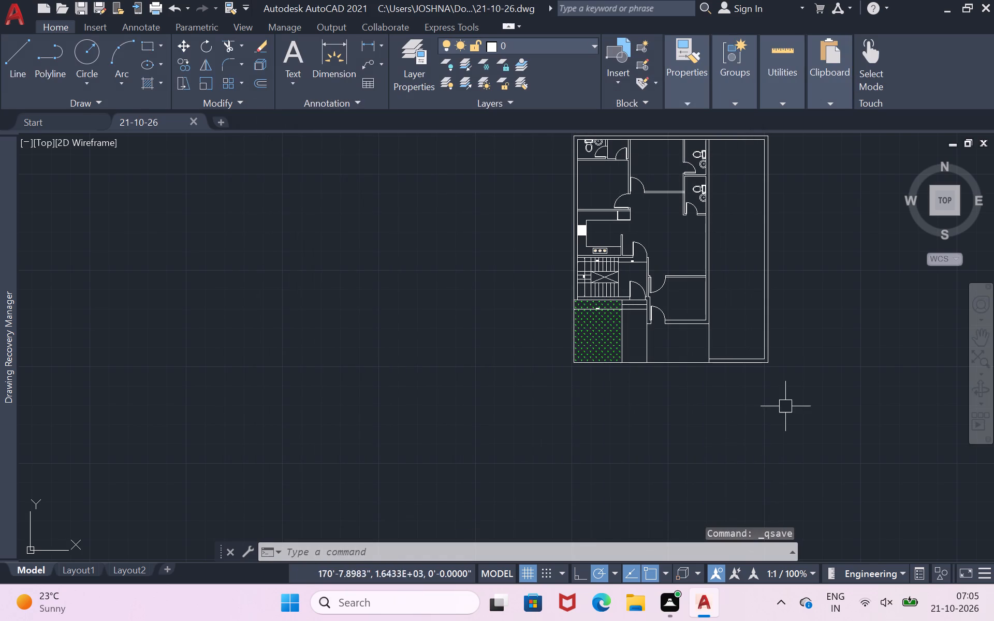
Close AutoCAD with the drawing saved.
double_click(980, 14)
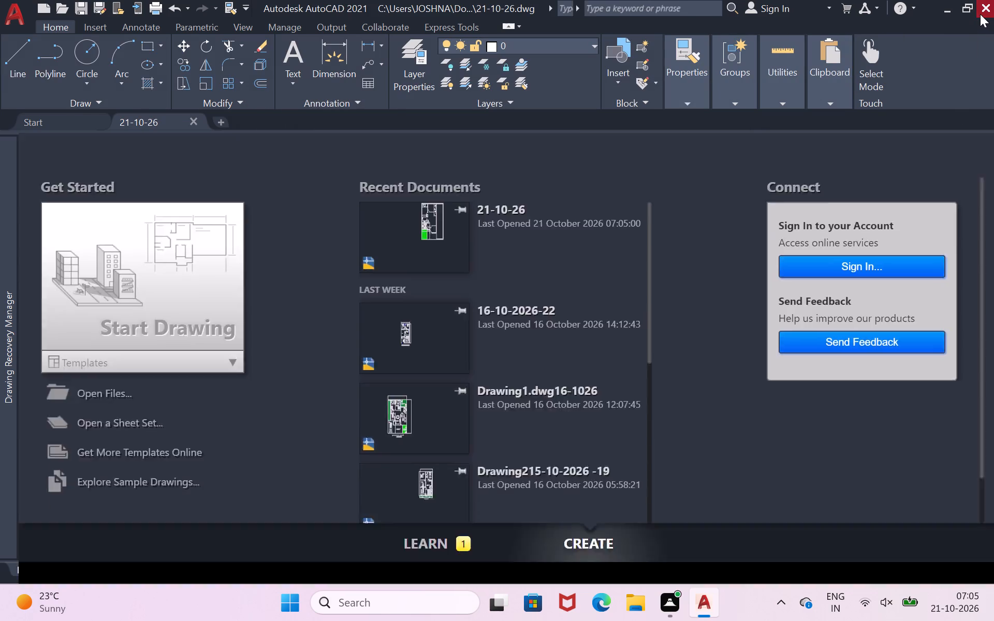
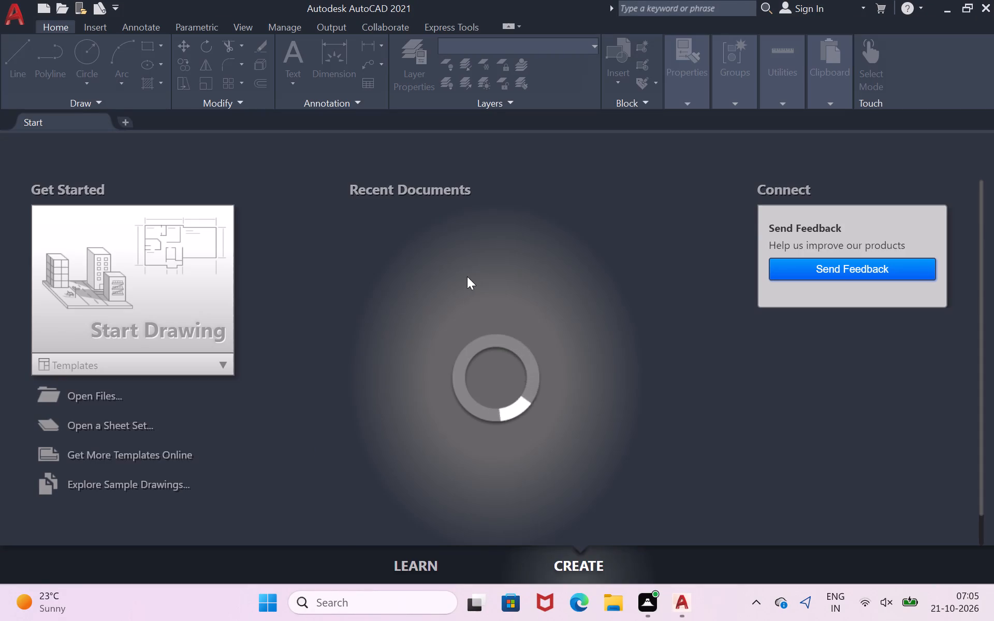
Open the recent drawing 21-10-26.
left_click(438, 249)
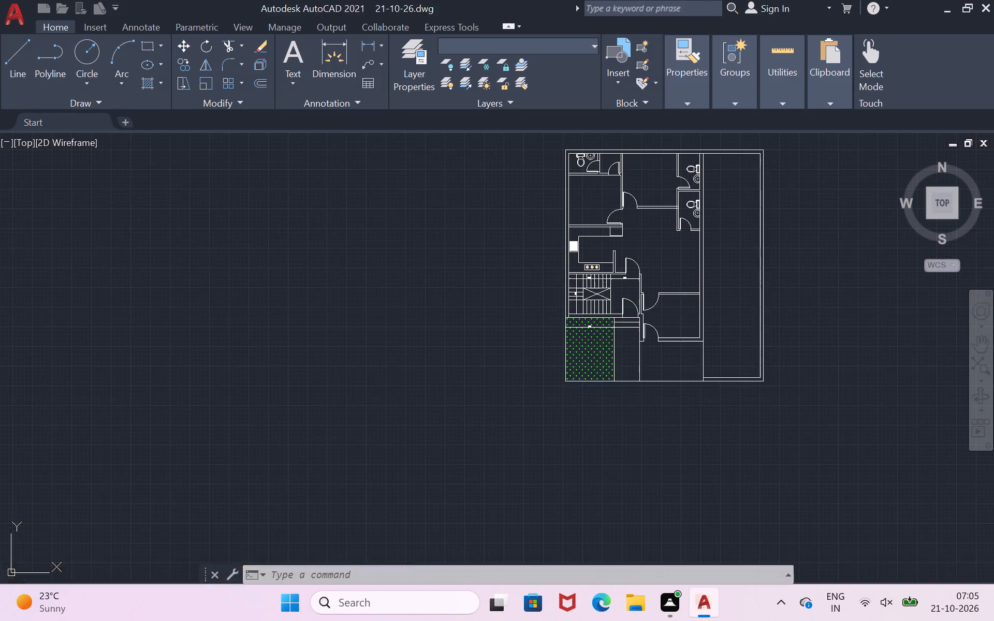
Examine the reopened house plan around the south doors, the hatched area and the long open strip along the east side.
scroll(803, 176, "up", 1)
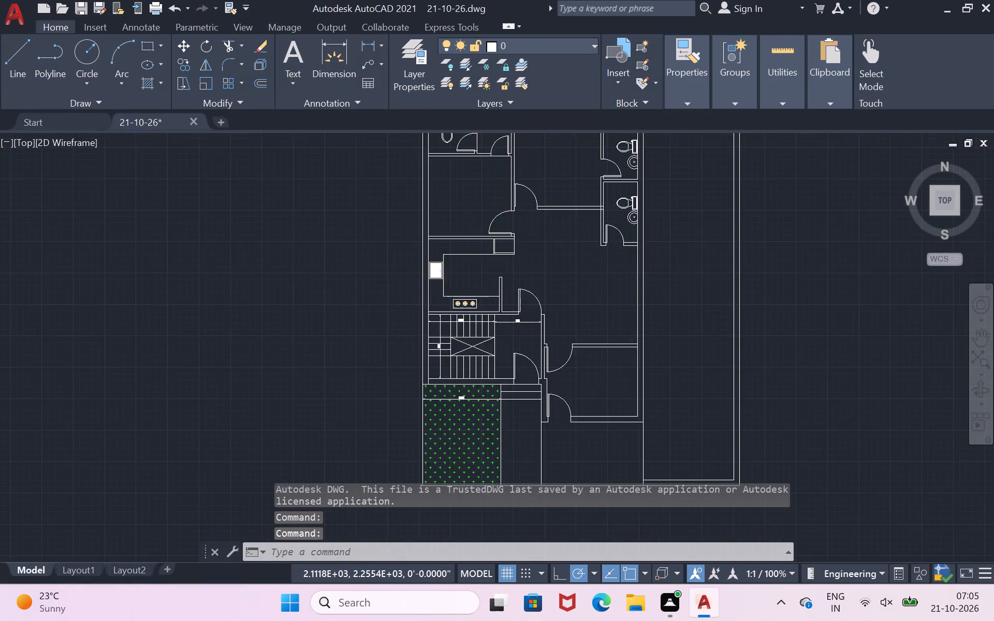
scroll(803, 175, "up", 1)
scroll(803, 175, "down", 1)
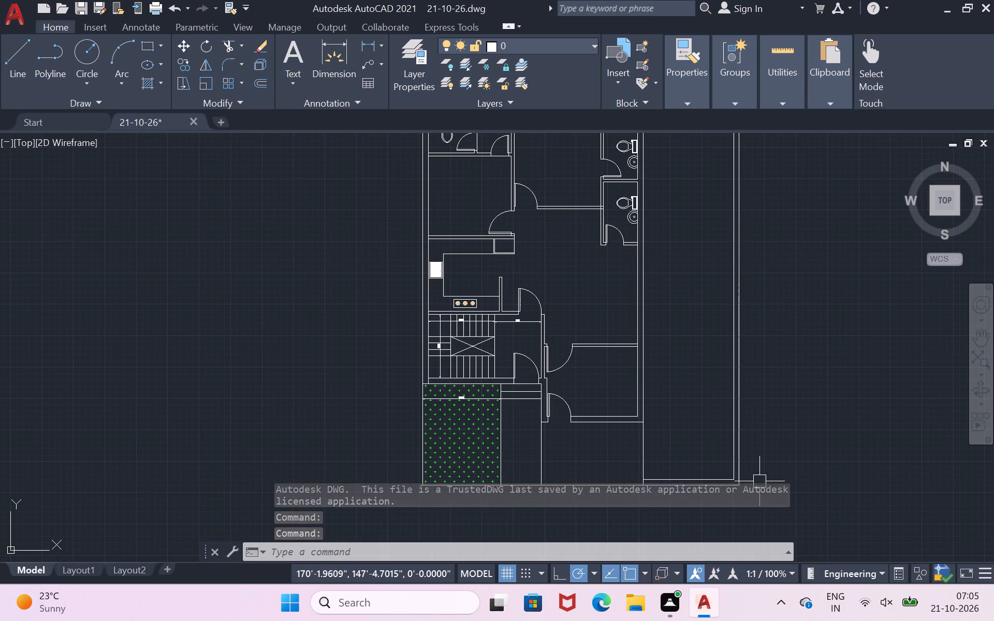
scroll(755, 491, "up", 2)
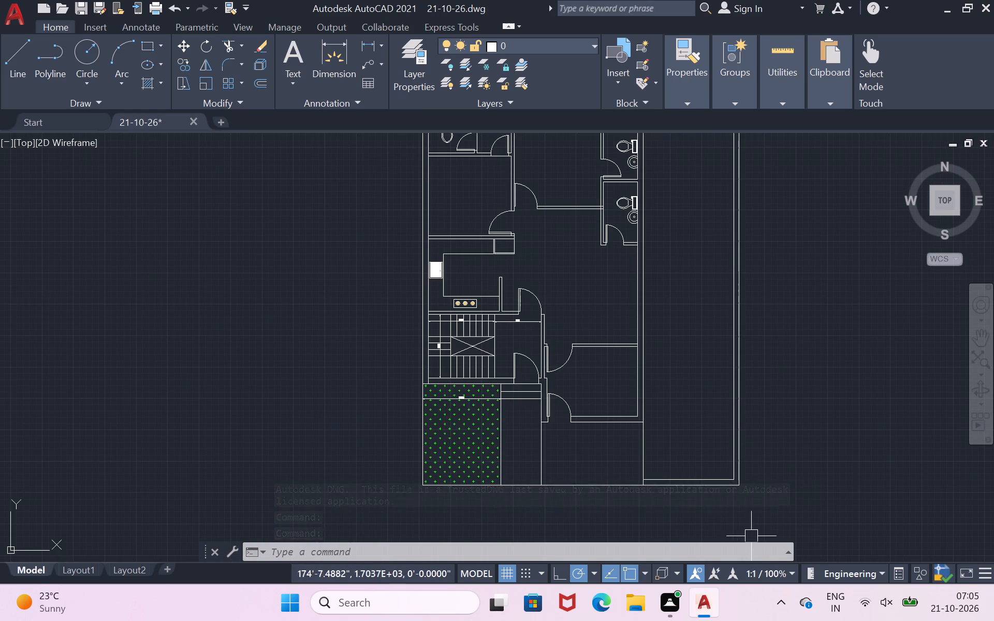
scroll(745, 534, "up", 1)
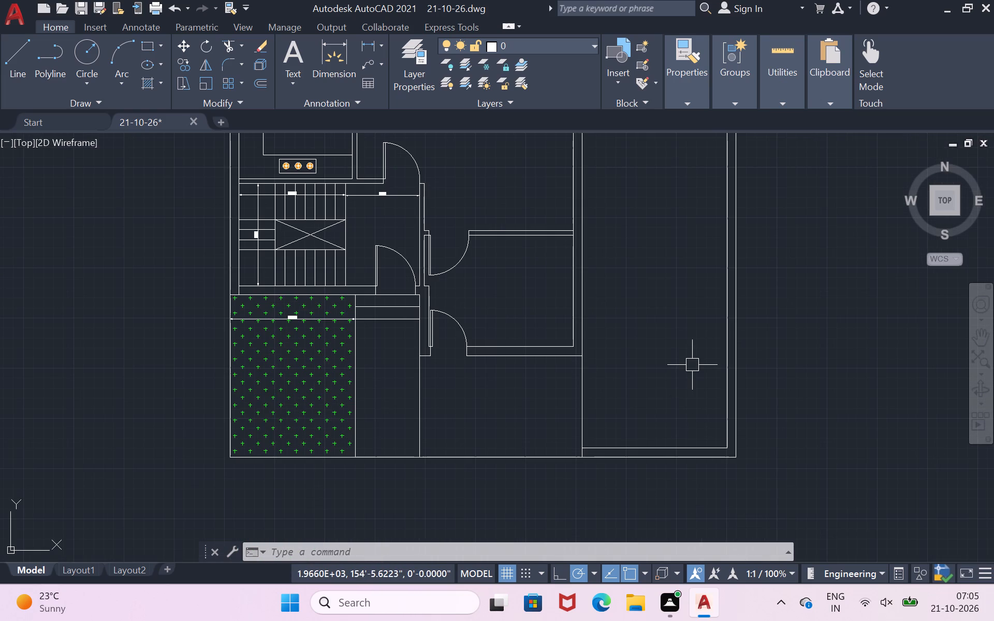
scroll(692, 365, "down", 1)
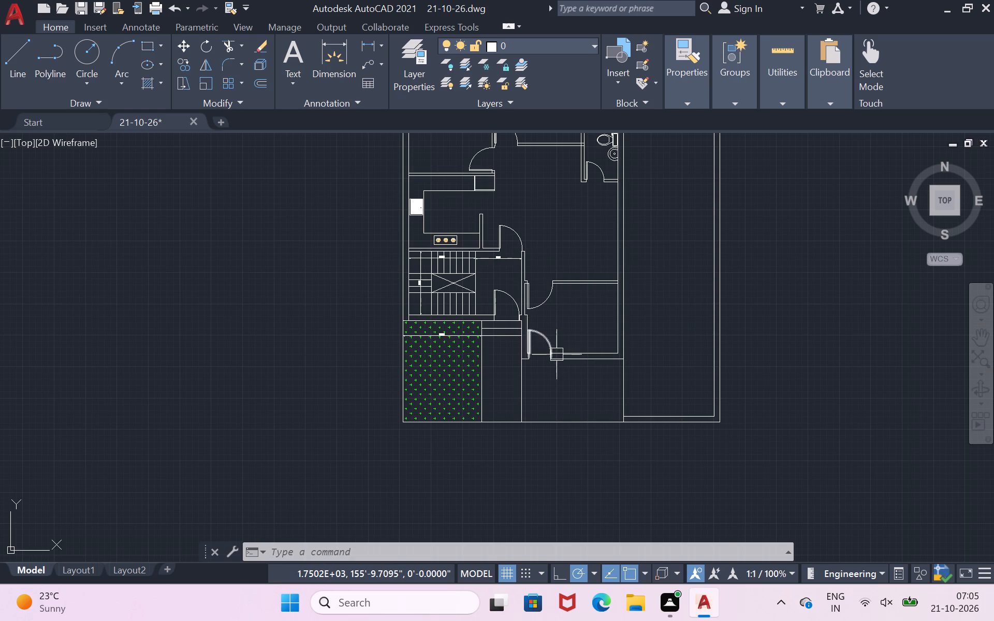
scroll(557, 354, "up", 2)
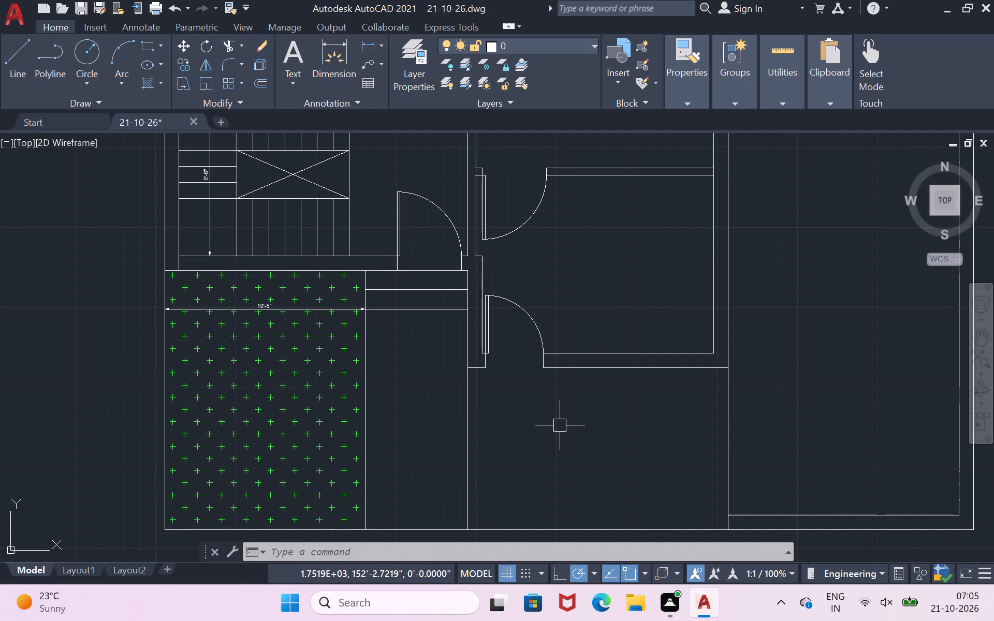
scroll(560, 425, "down", 1)
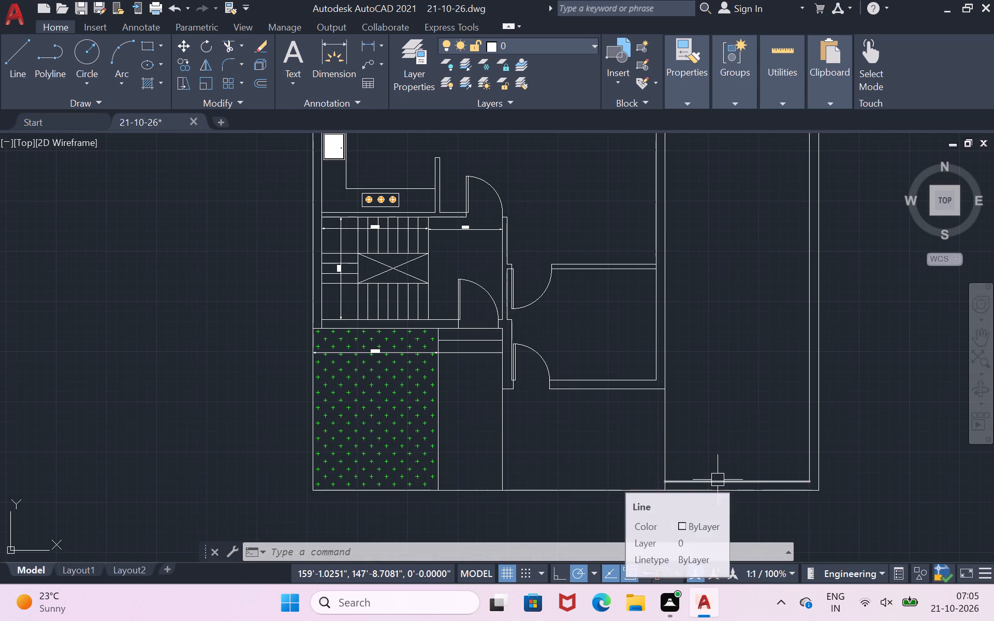
scroll(718, 480, "down", 2)
Draw a 9-inch line extending the north wall's inner line from the inner northeast corner to the outer east wall line.
scroll(763, 253, "up", 2)
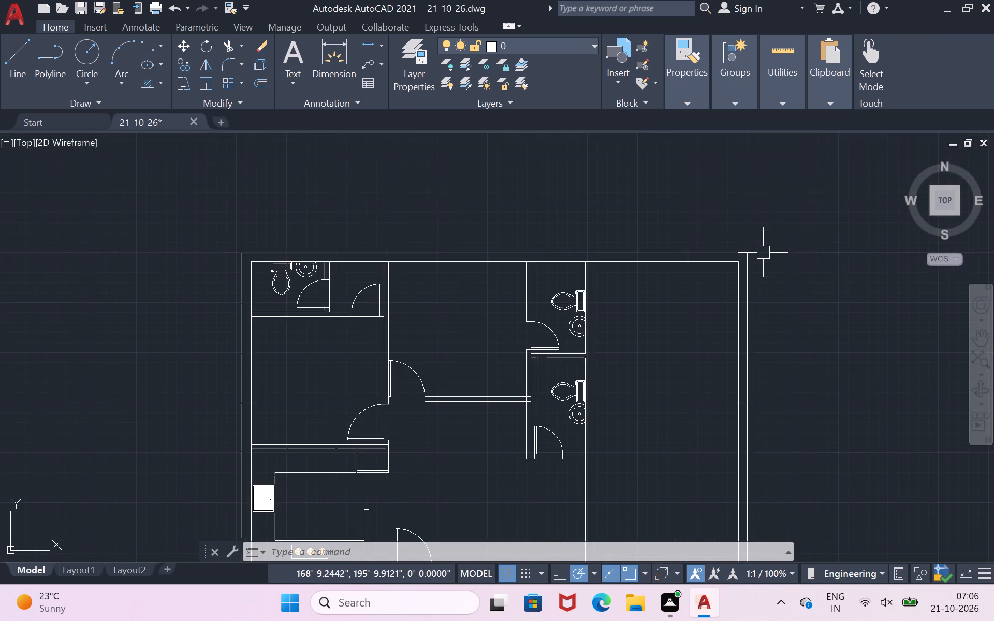
scroll(763, 253, "up", 2)
key("l")
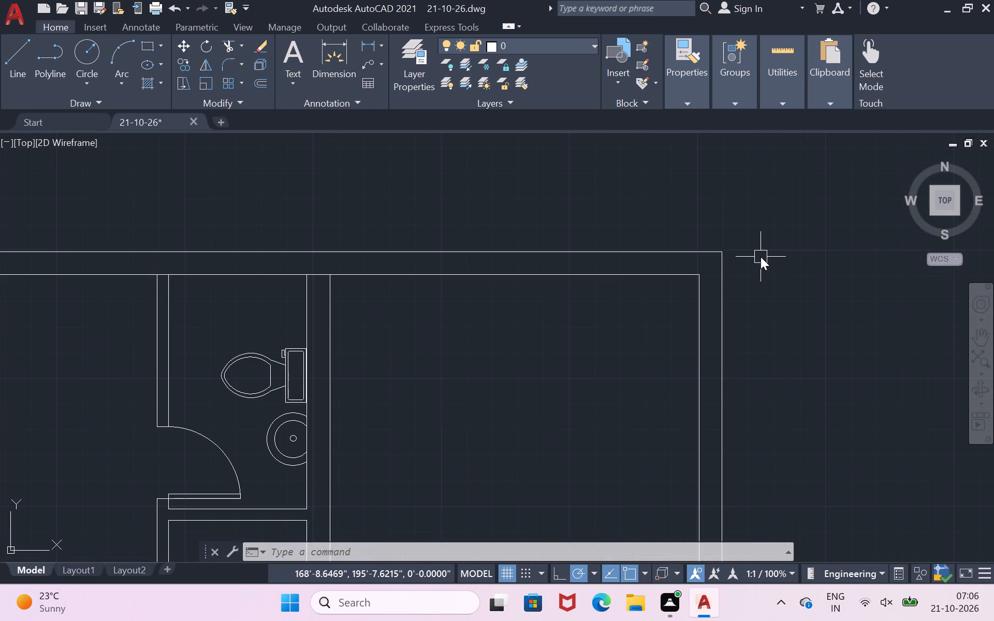
key("Return")
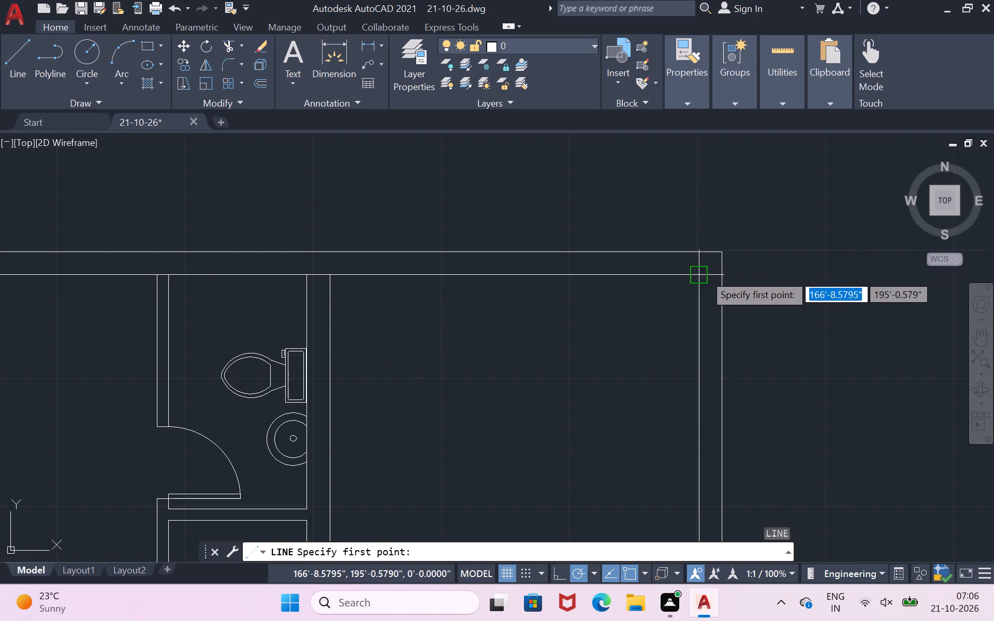
left_click(704, 274)
left_click(725, 276)
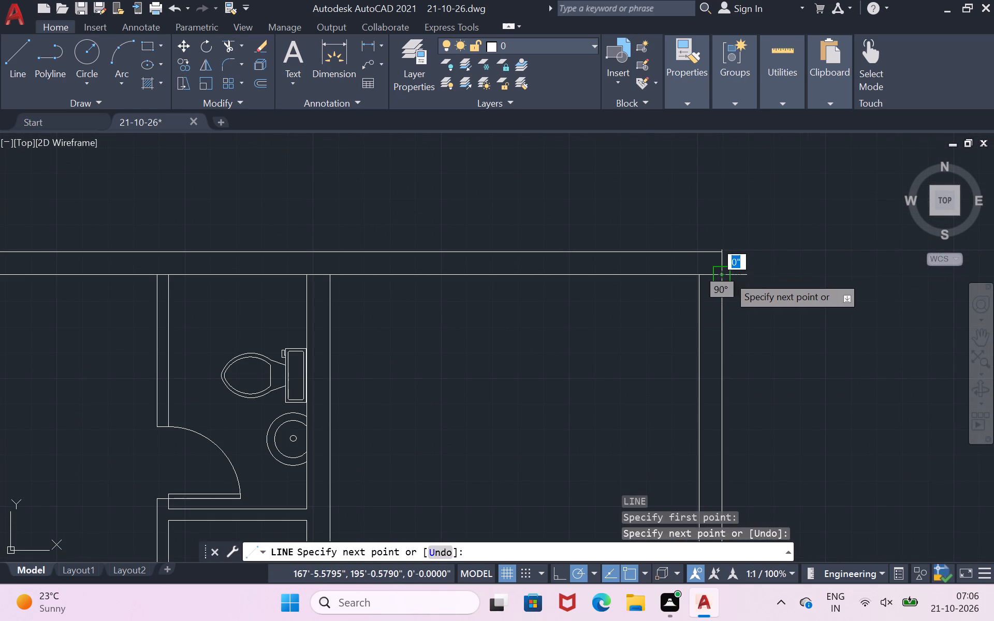
key("Return")
Delete the inner line of the east boundary wall.
scroll(736, 271, "down", 1)
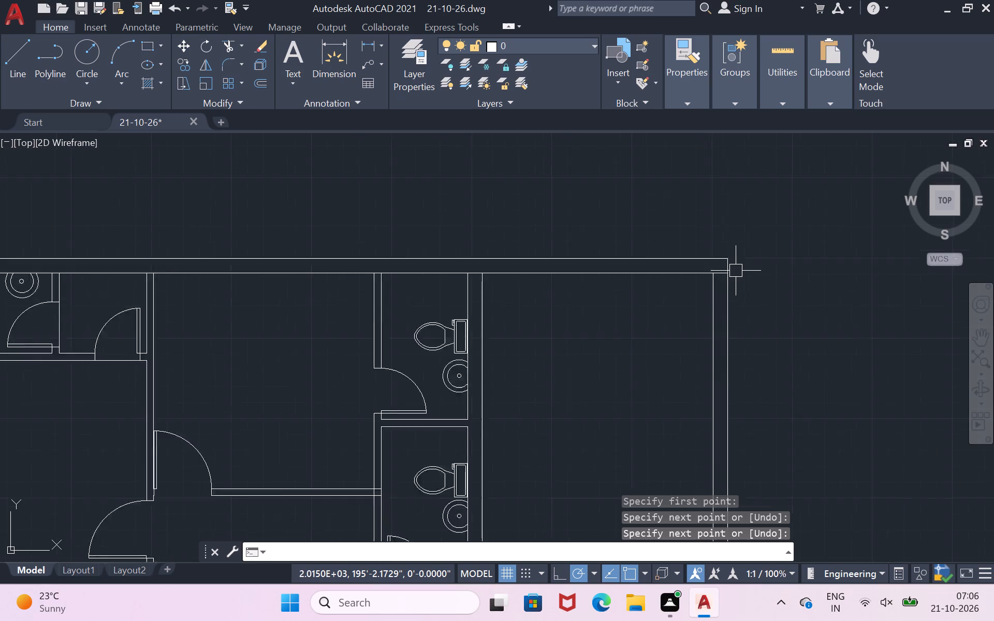
scroll(736, 271, "down", 3)
scroll(779, 352, "down", 1)
scroll(749, 469, "up", 2)
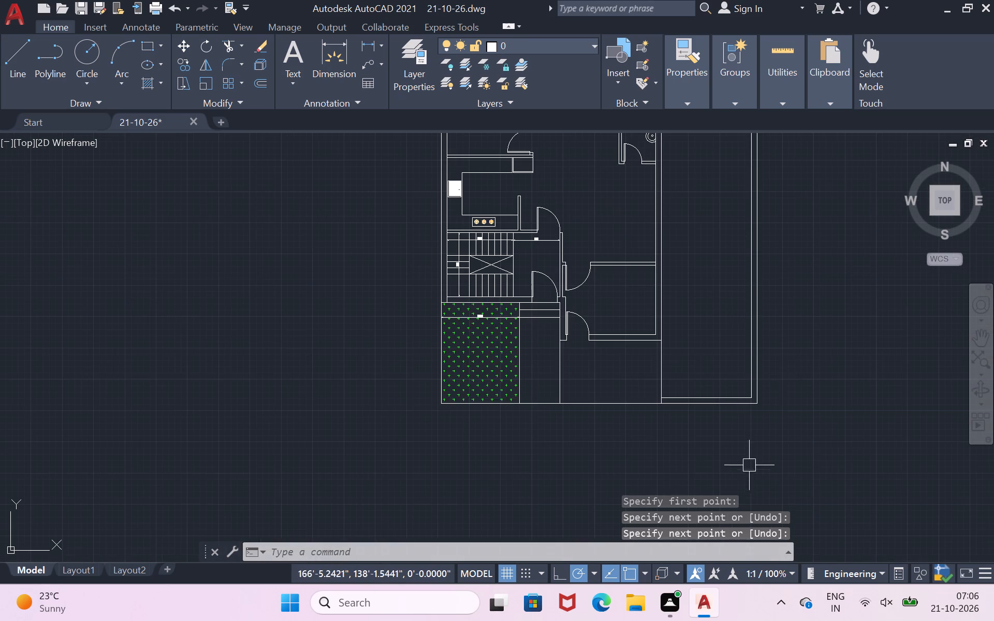
scroll(786, 360, "up", 3)
scroll(786, 360, "down", 1)
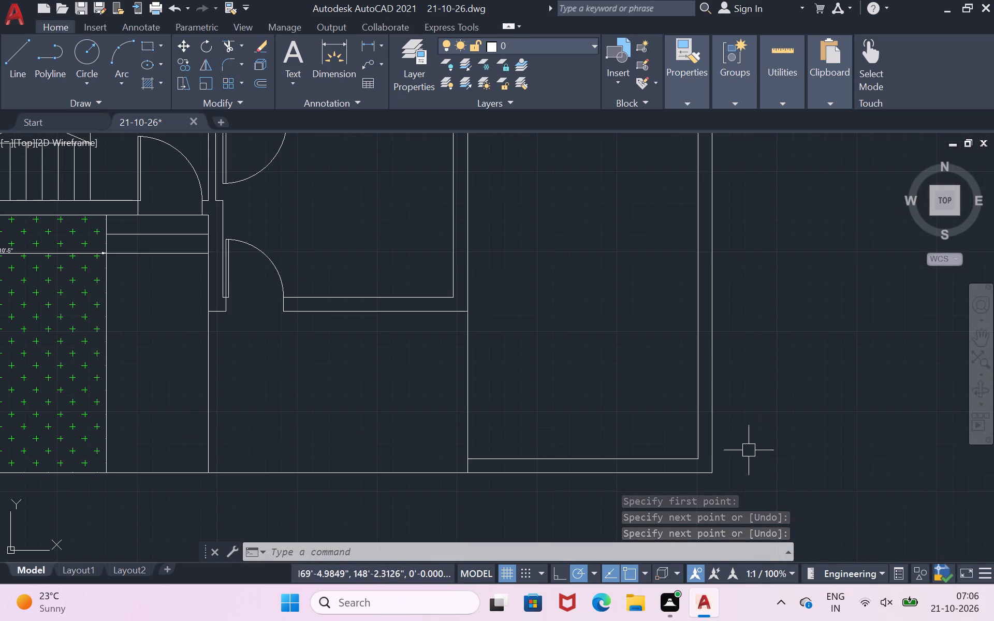
scroll(738, 468, "down", 3)
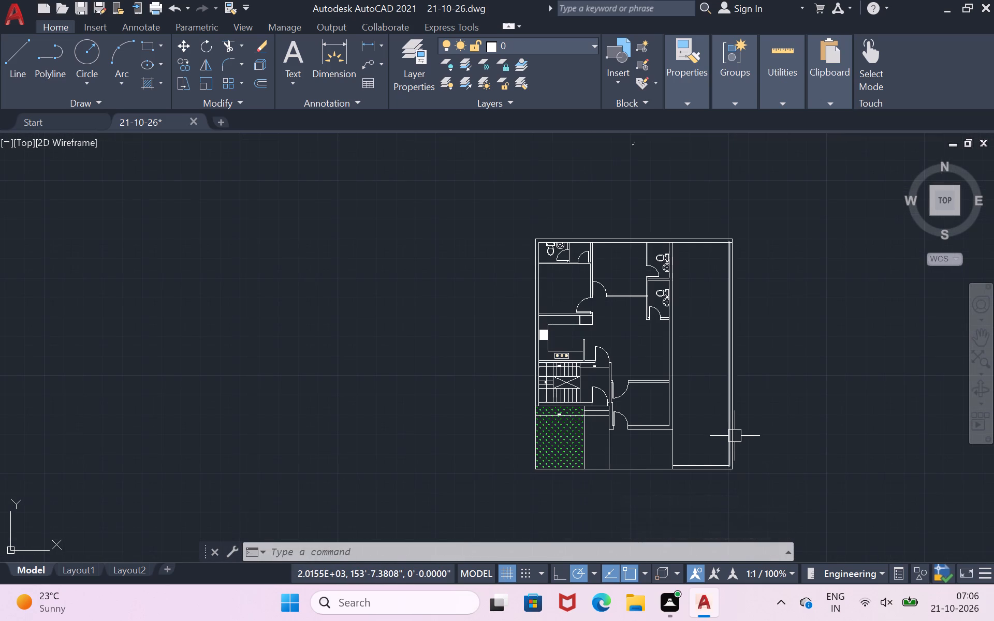
scroll(735, 435, "up", 2)
scroll(723, 418, "down", 2)
scroll(728, 228, "up", 4)
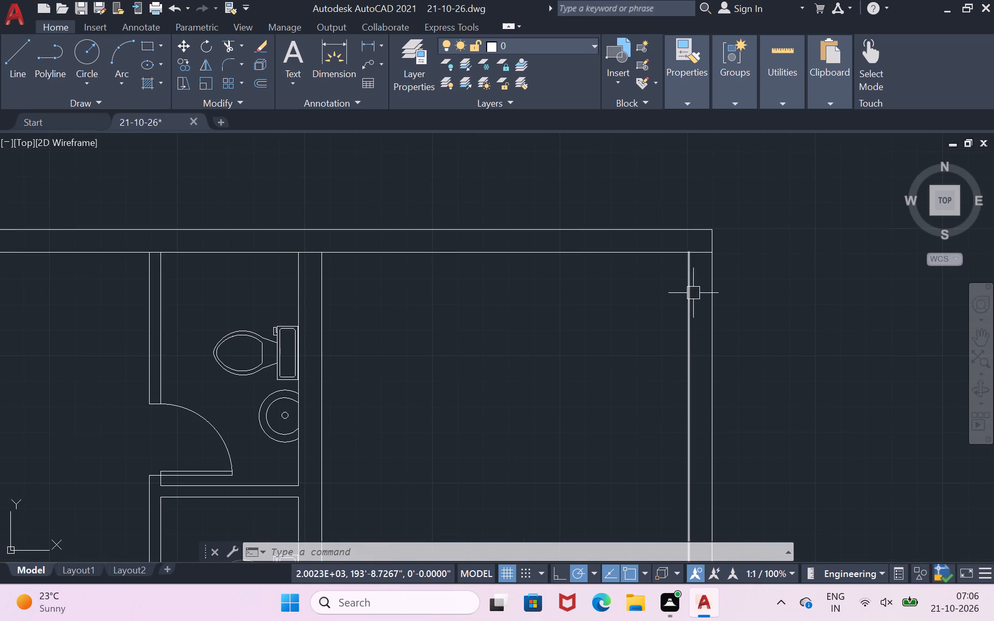
double_click(688, 298)
key("Delete")
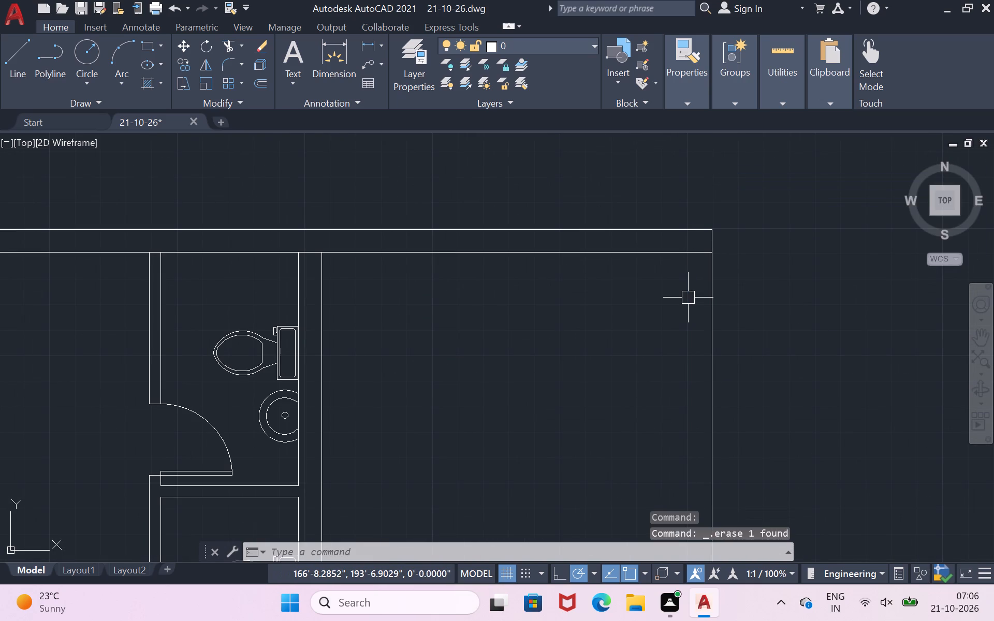
Delete the inner wall line along the south end of the east strip.
scroll(688, 298, "down", 6)
scroll(710, 382, "up", 1)
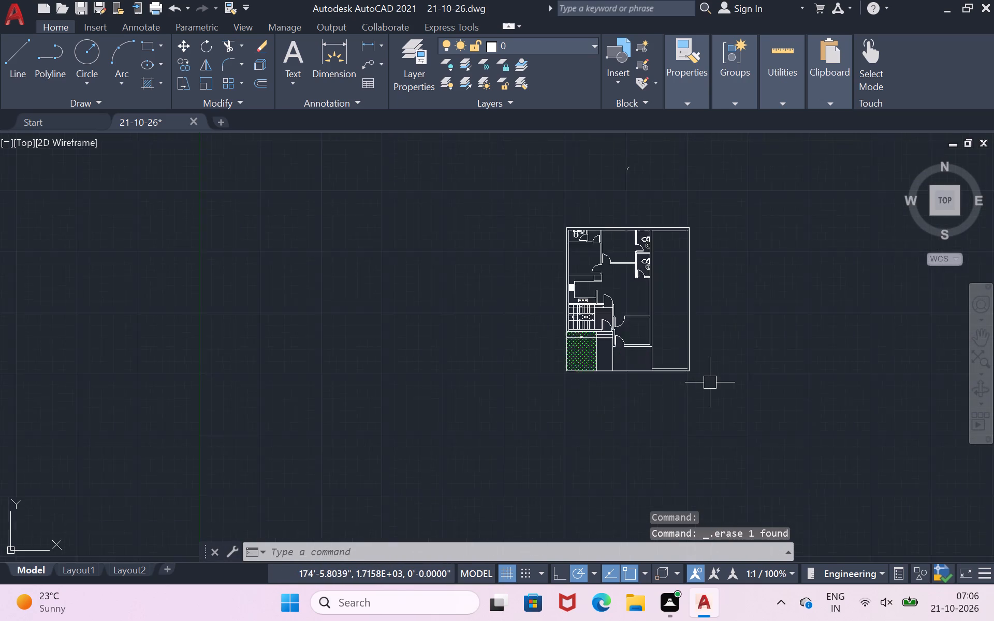
scroll(710, 382, "up", 2)
scroll(568, 354, "up", 3)
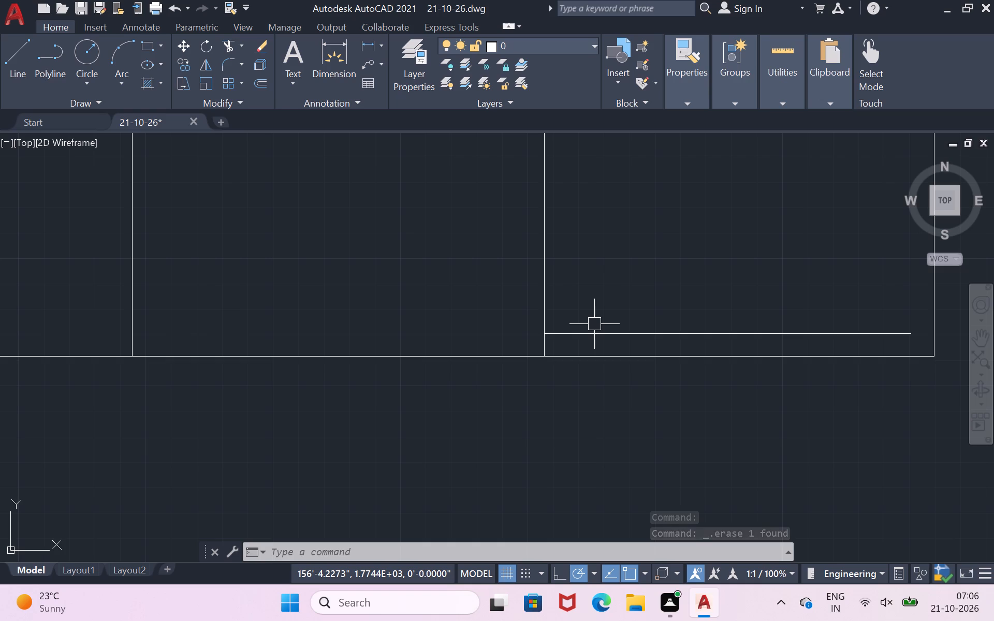
left_click(594, 330)
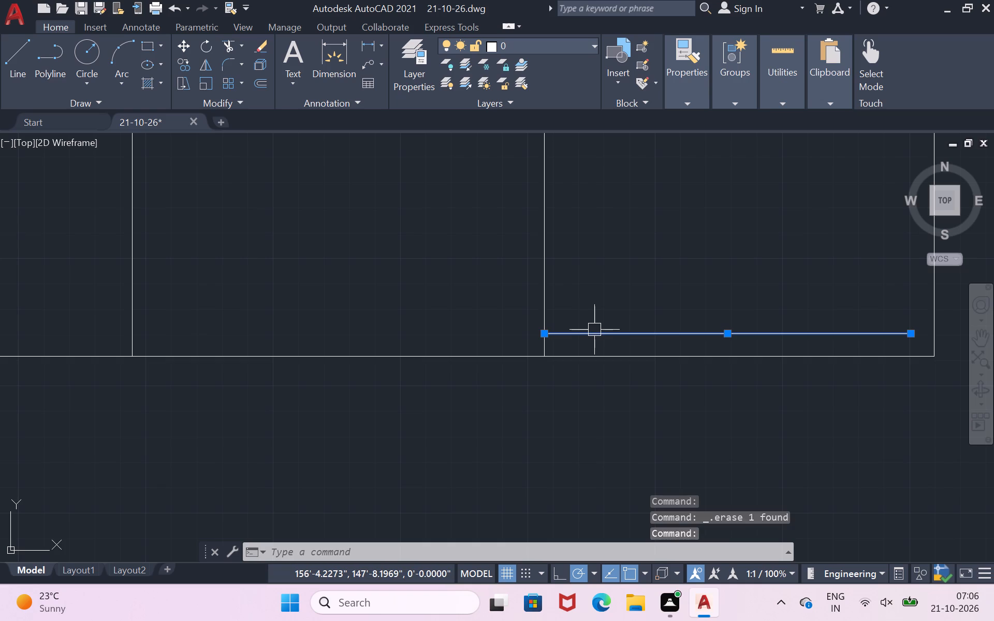
key("Delete")
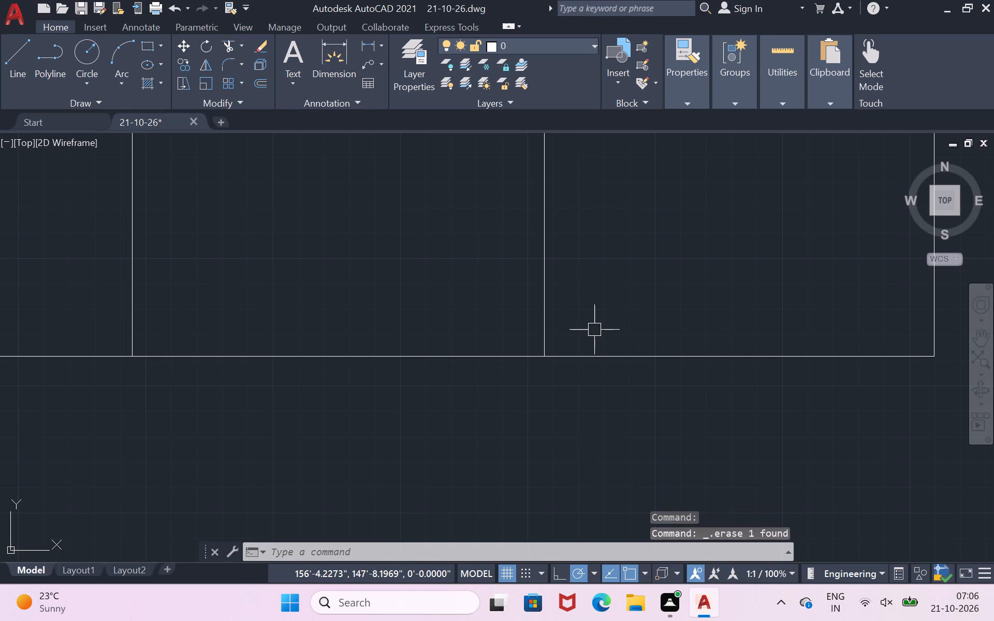
Measure the east strip's width along the north wall, from the strip's northwest corner to the outer east wall line.
scroll(594, 324, "down", 5)
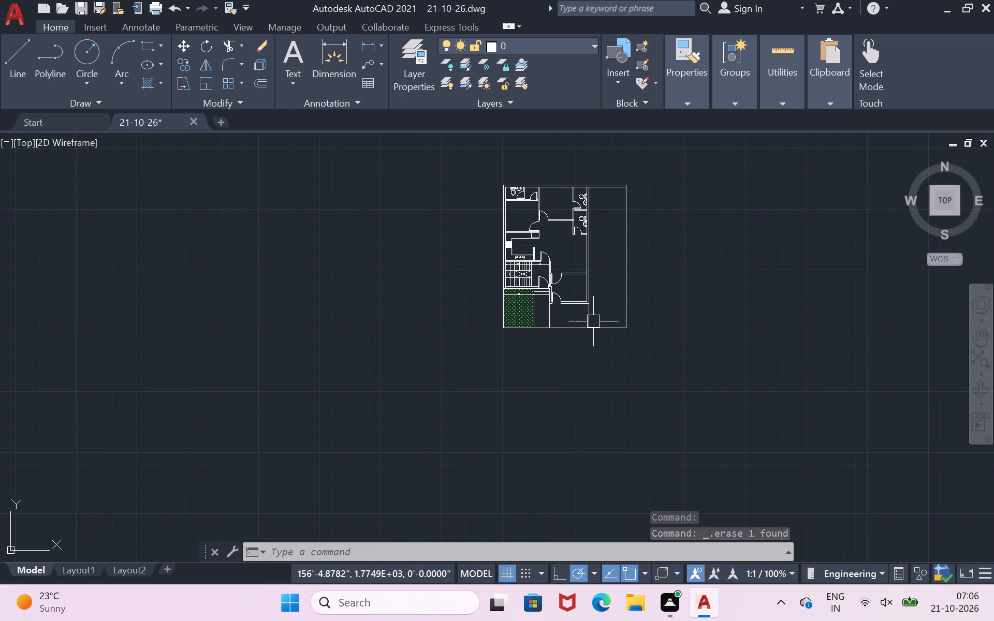
scroll(580, 181, "up", 2)
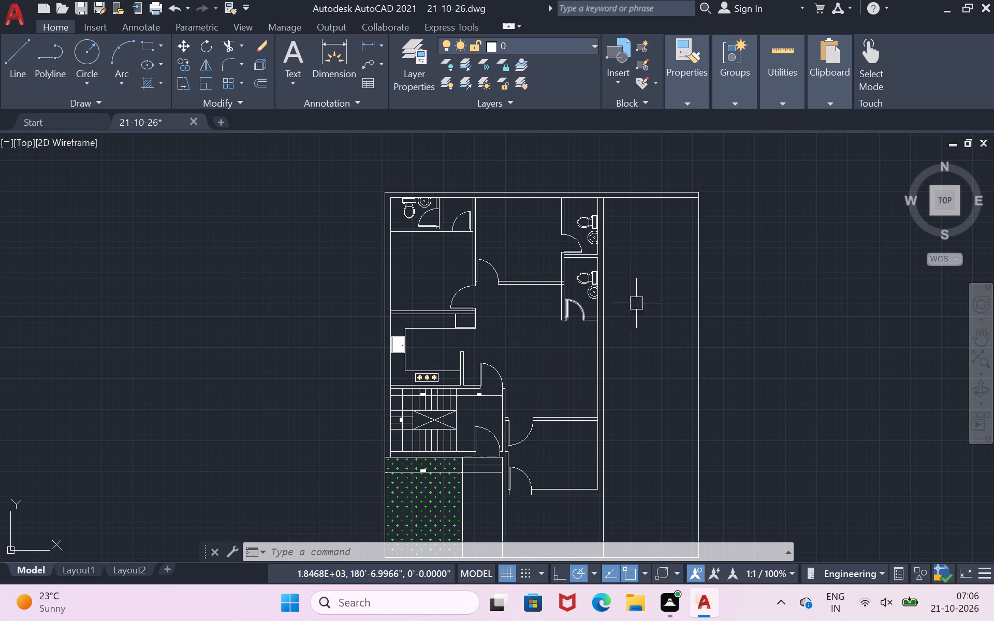
scroll(682, 213, "up", 3)
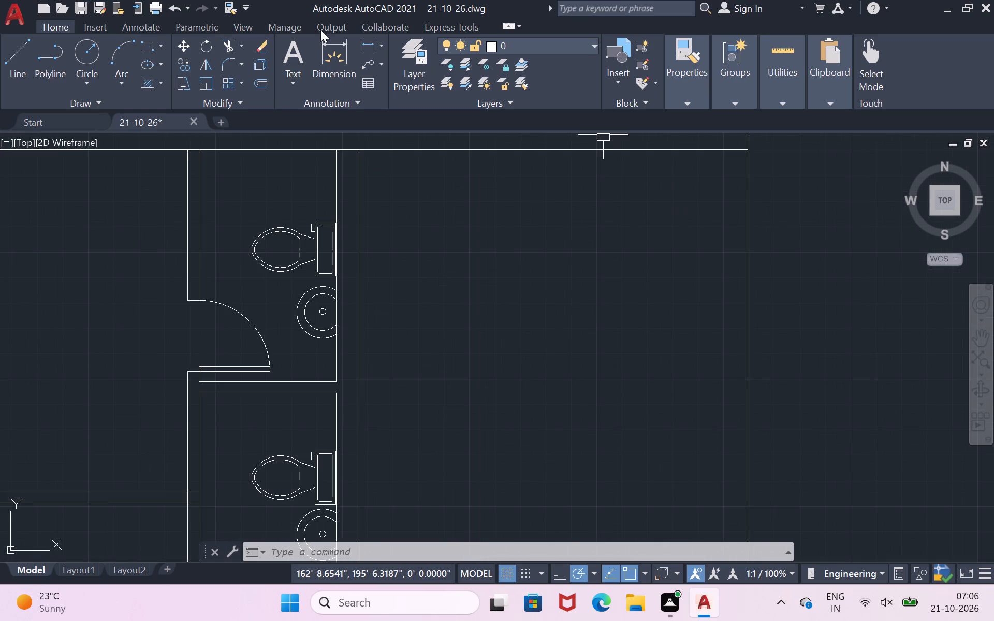
left_click(331, 56)
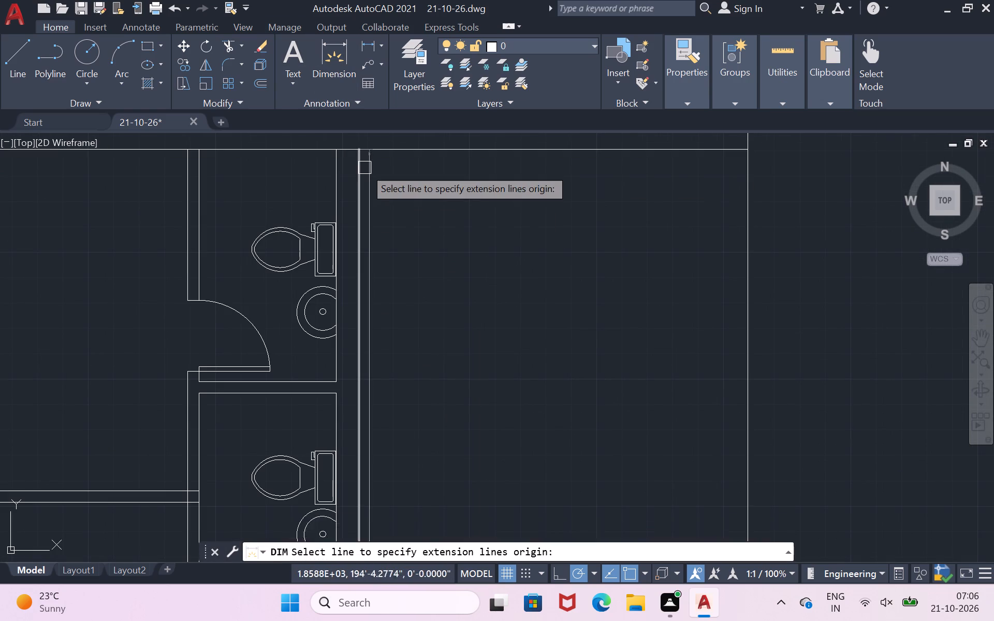
left_click(360, 148)
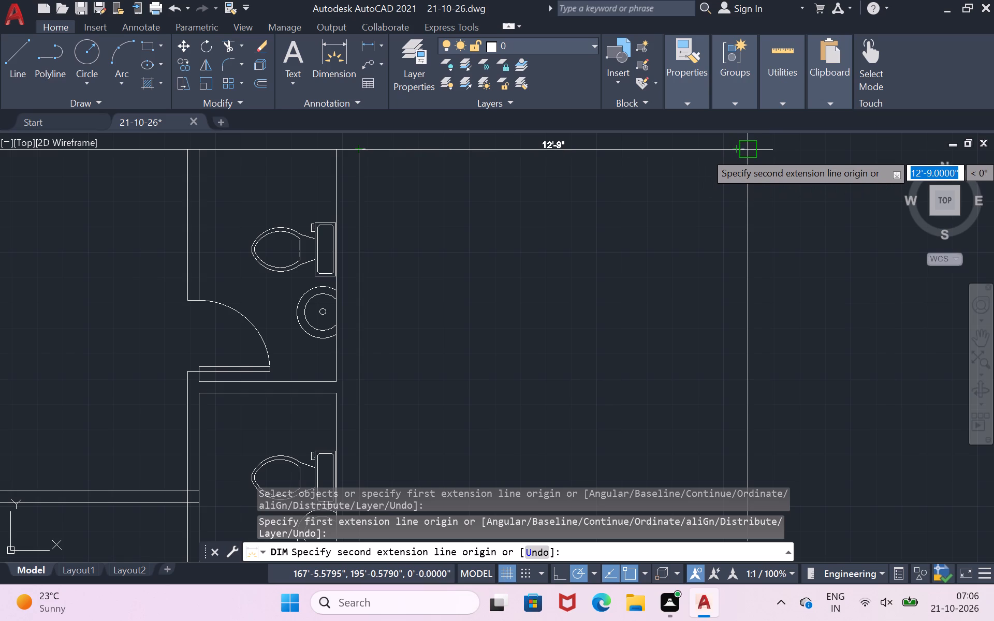
scroll(754, 152, "up", 2)
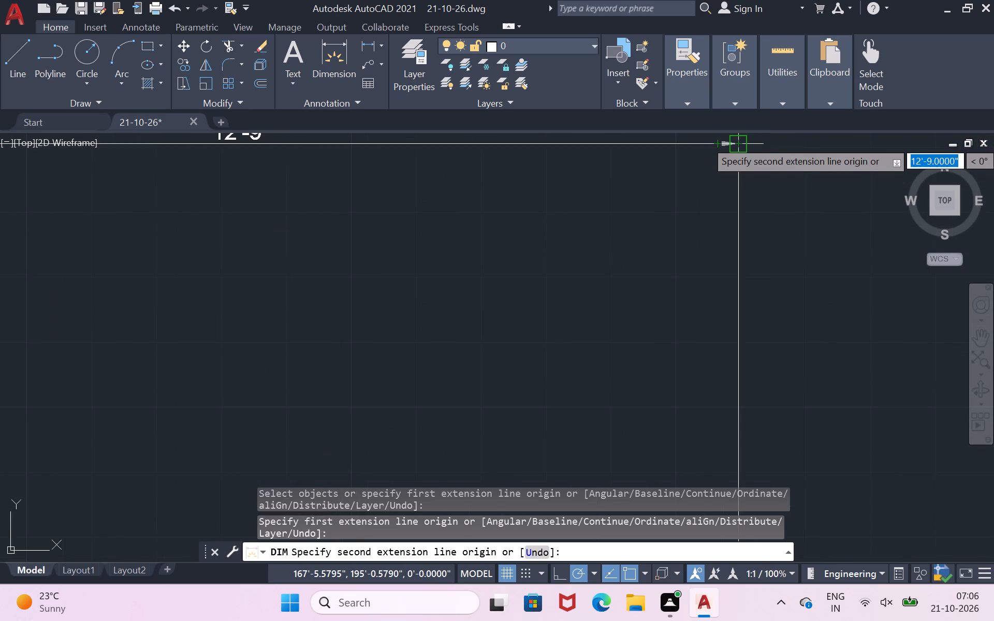
scroll(737, 140, "down", 2)
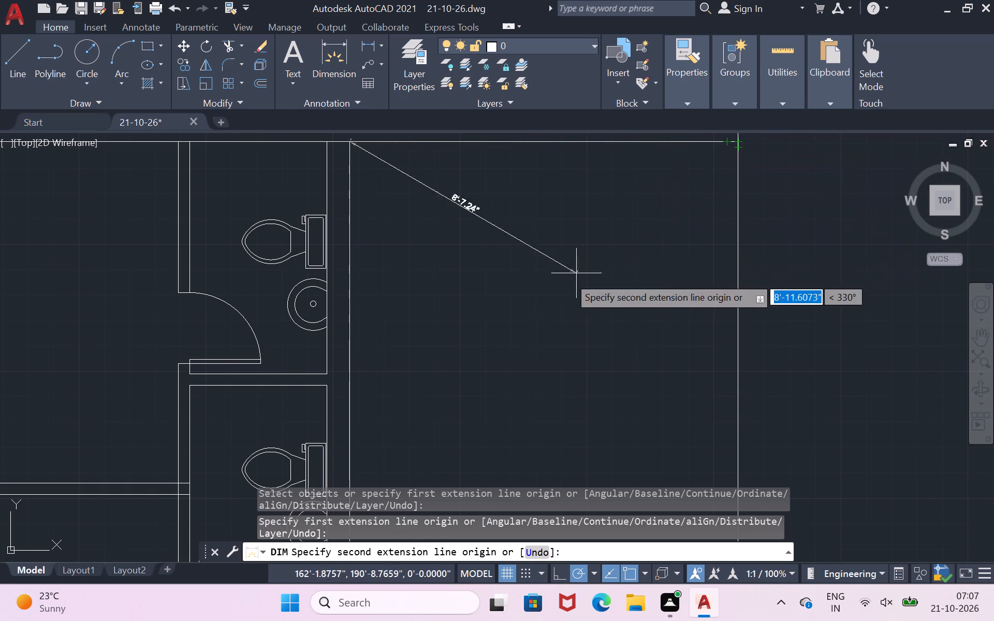
key("Escape")
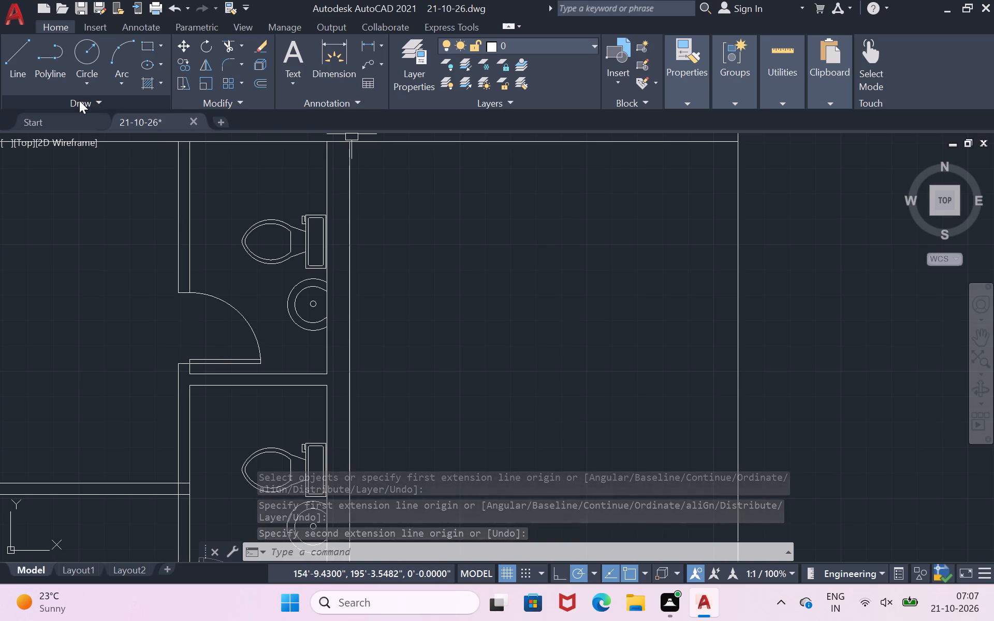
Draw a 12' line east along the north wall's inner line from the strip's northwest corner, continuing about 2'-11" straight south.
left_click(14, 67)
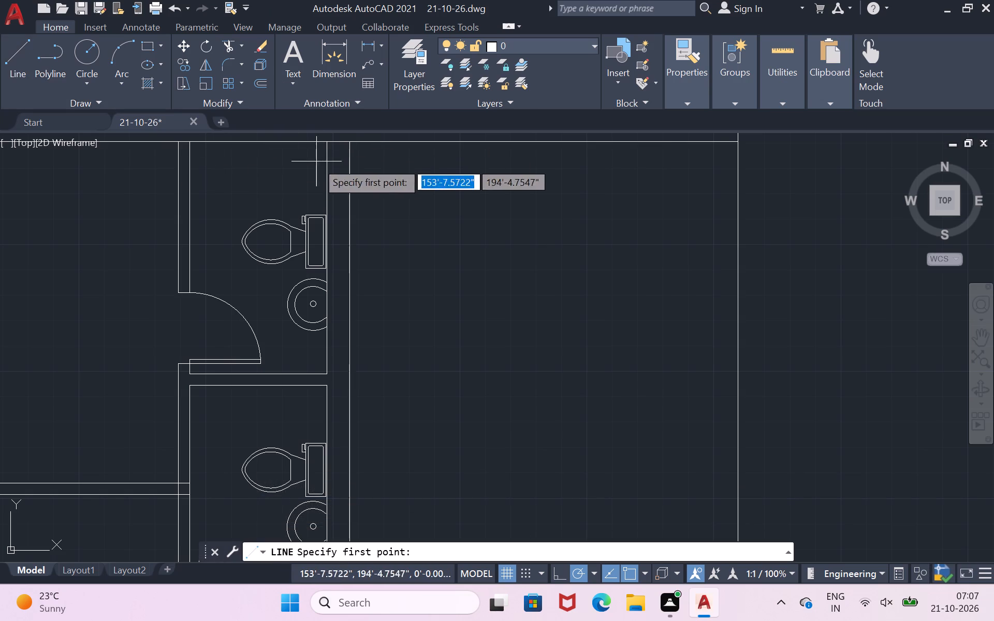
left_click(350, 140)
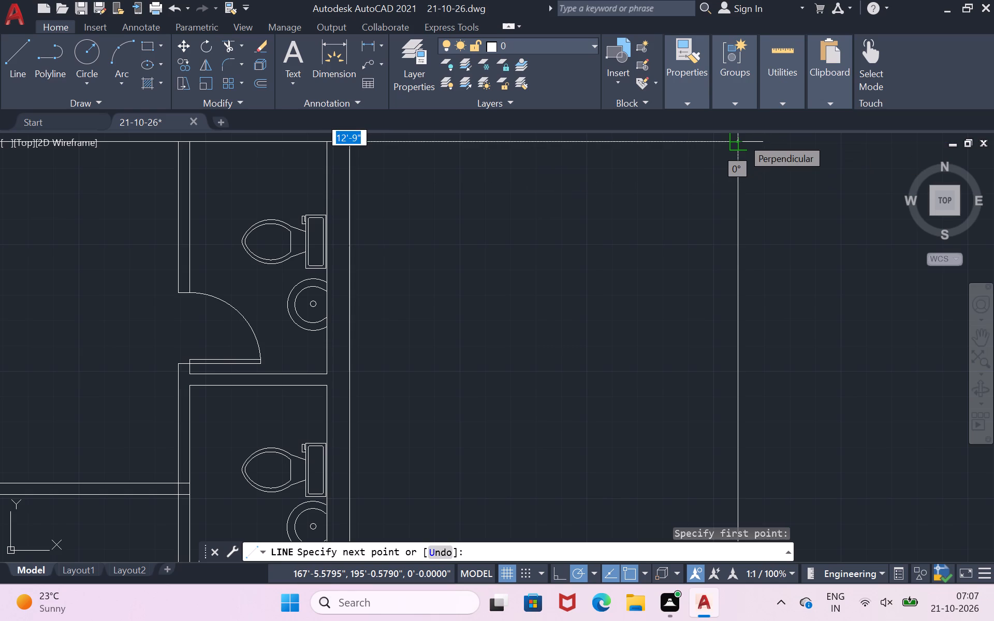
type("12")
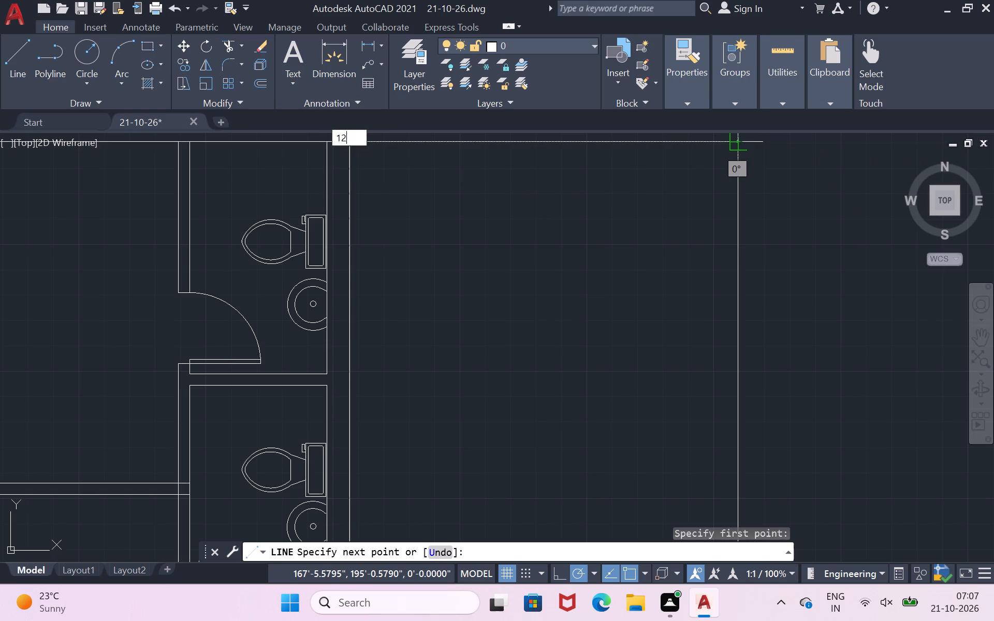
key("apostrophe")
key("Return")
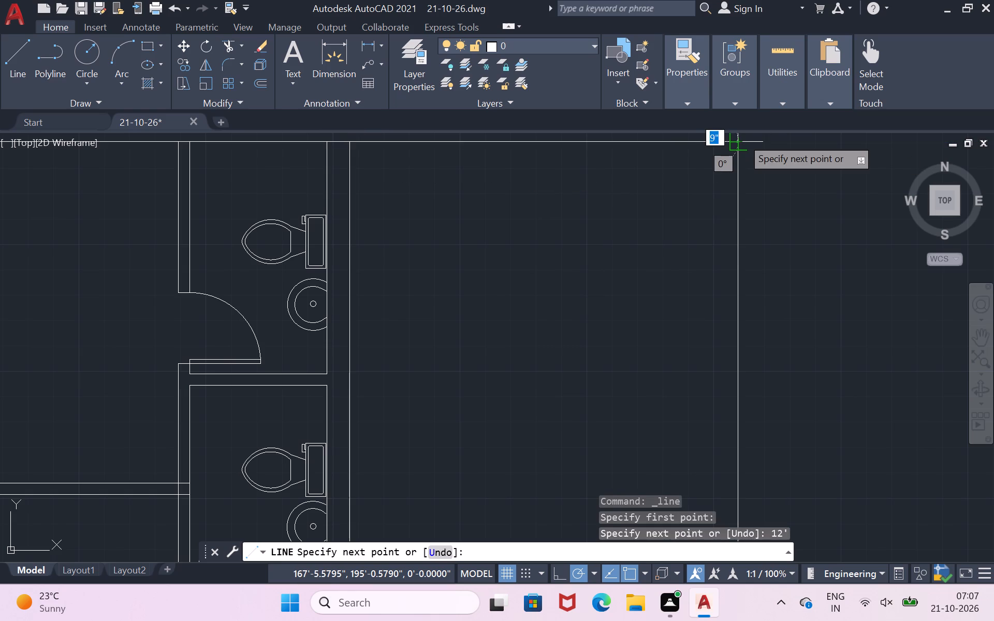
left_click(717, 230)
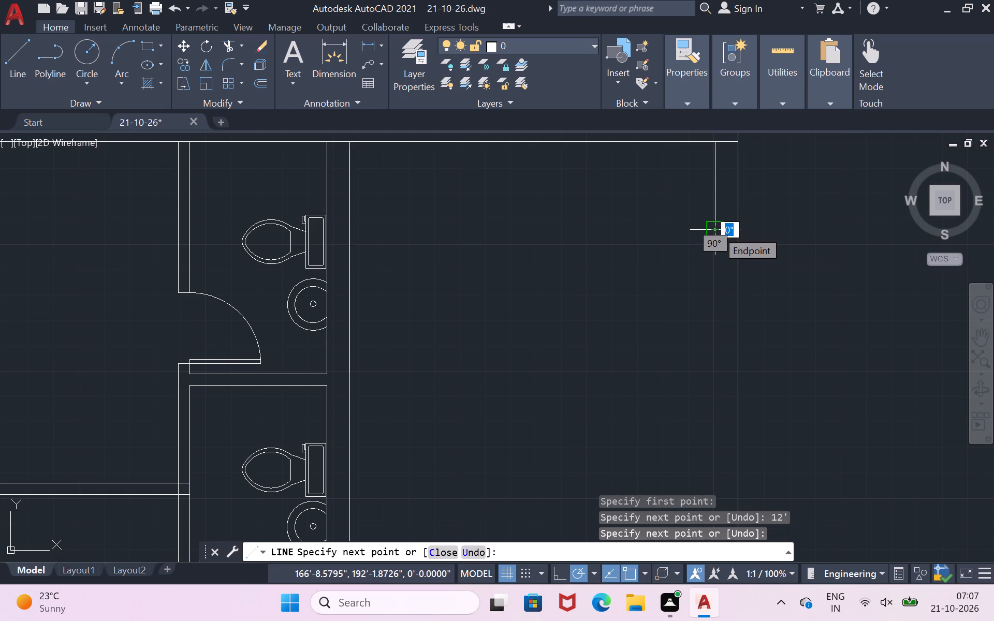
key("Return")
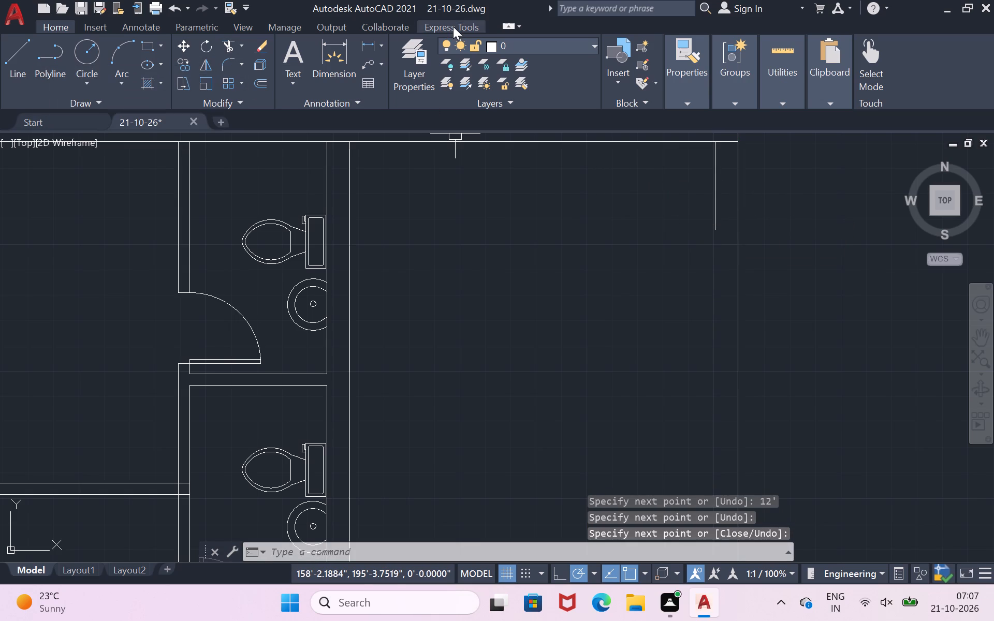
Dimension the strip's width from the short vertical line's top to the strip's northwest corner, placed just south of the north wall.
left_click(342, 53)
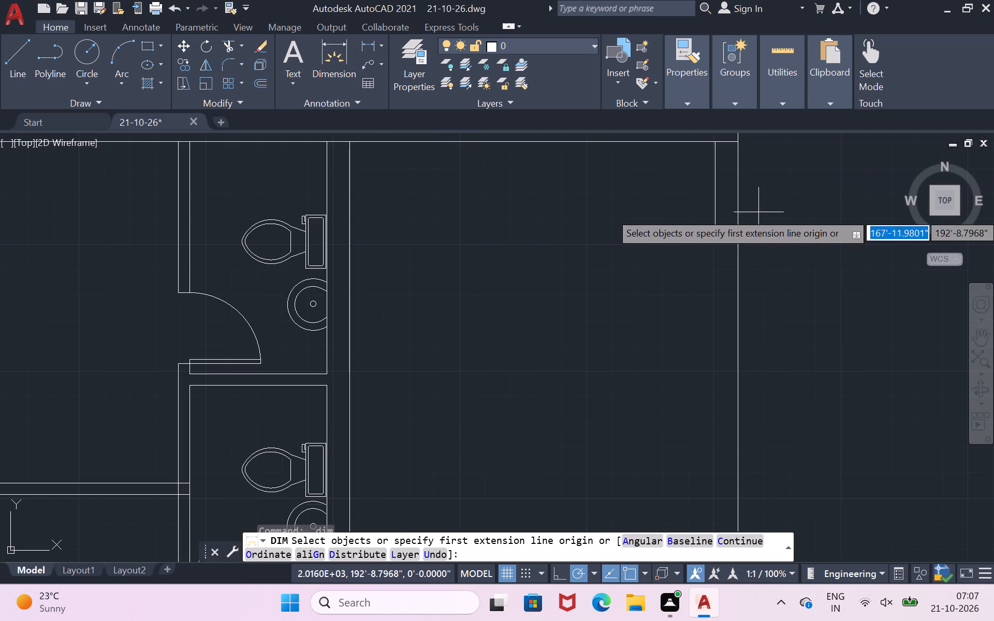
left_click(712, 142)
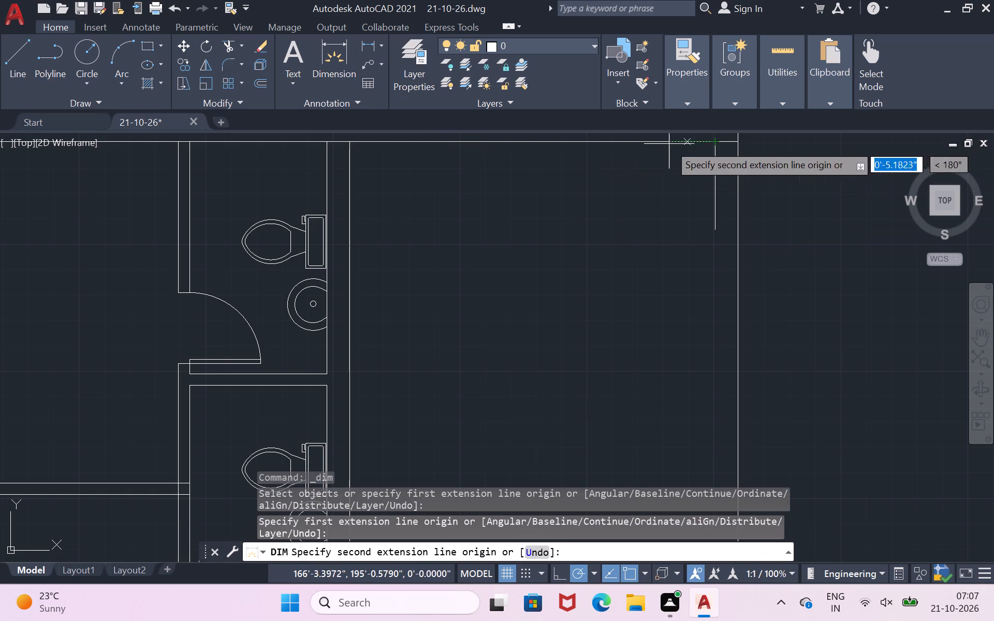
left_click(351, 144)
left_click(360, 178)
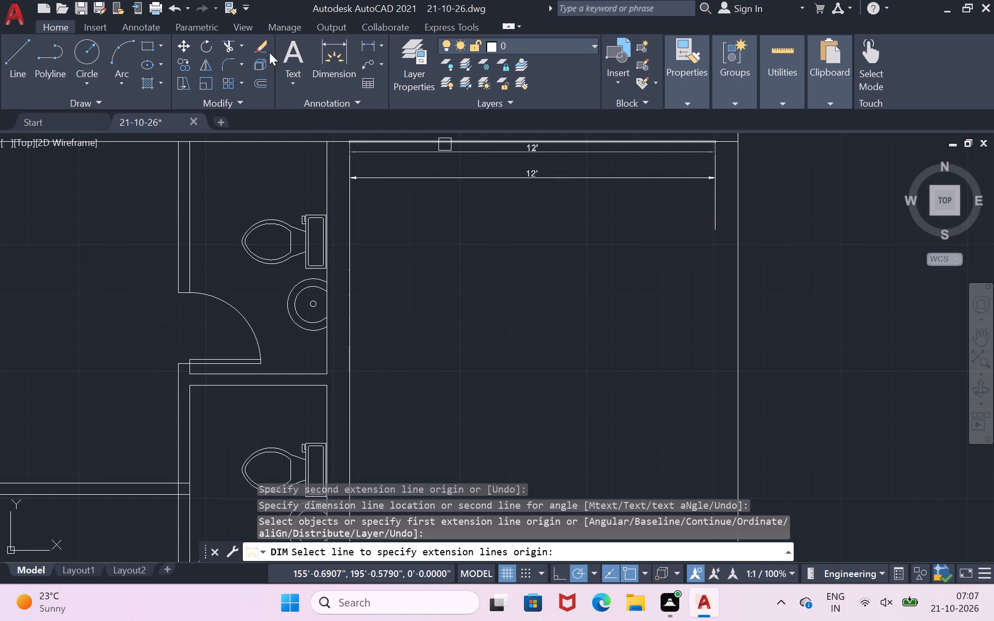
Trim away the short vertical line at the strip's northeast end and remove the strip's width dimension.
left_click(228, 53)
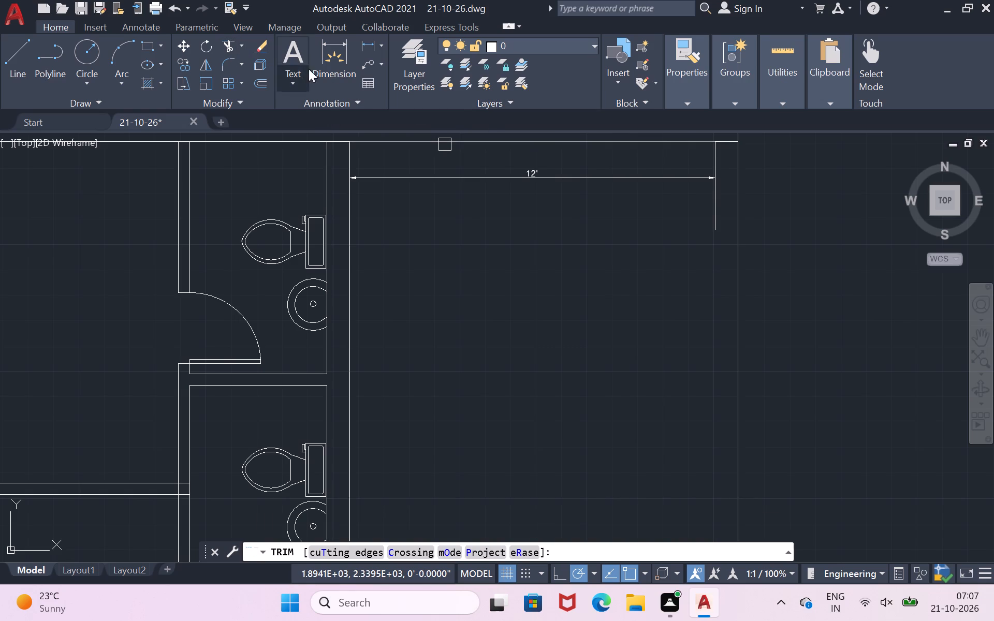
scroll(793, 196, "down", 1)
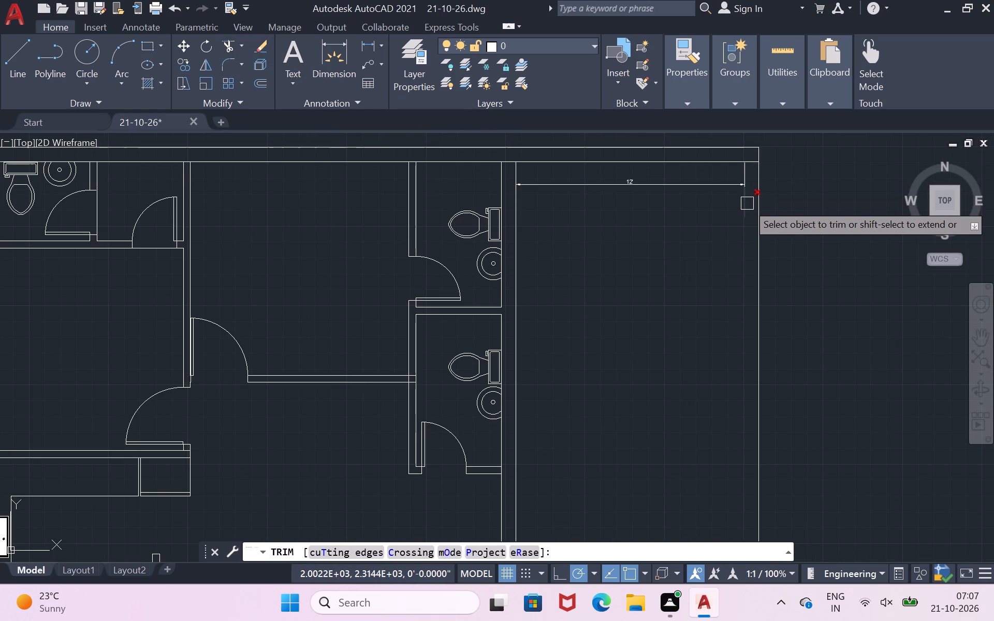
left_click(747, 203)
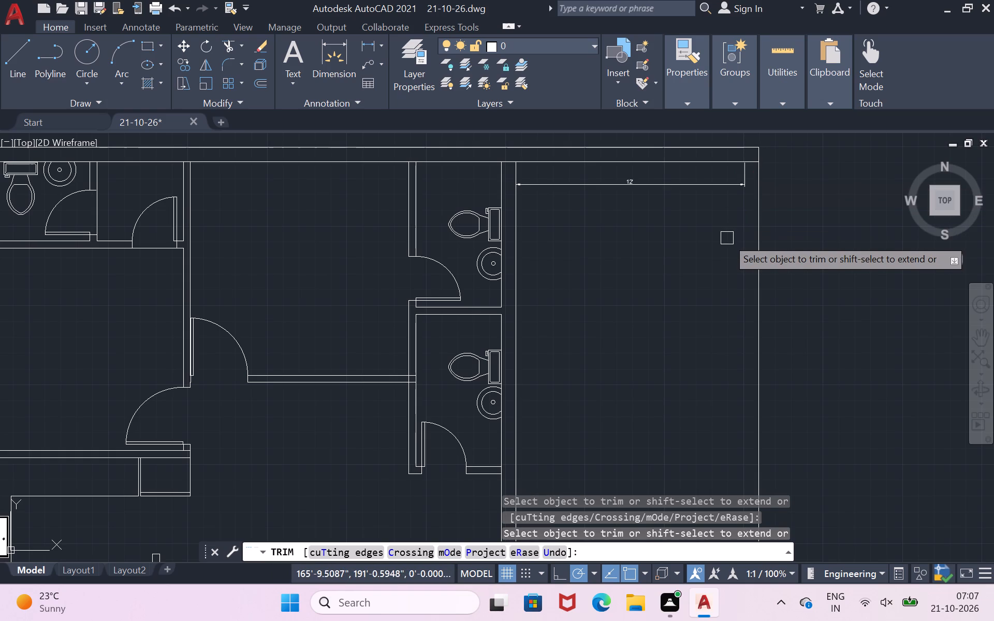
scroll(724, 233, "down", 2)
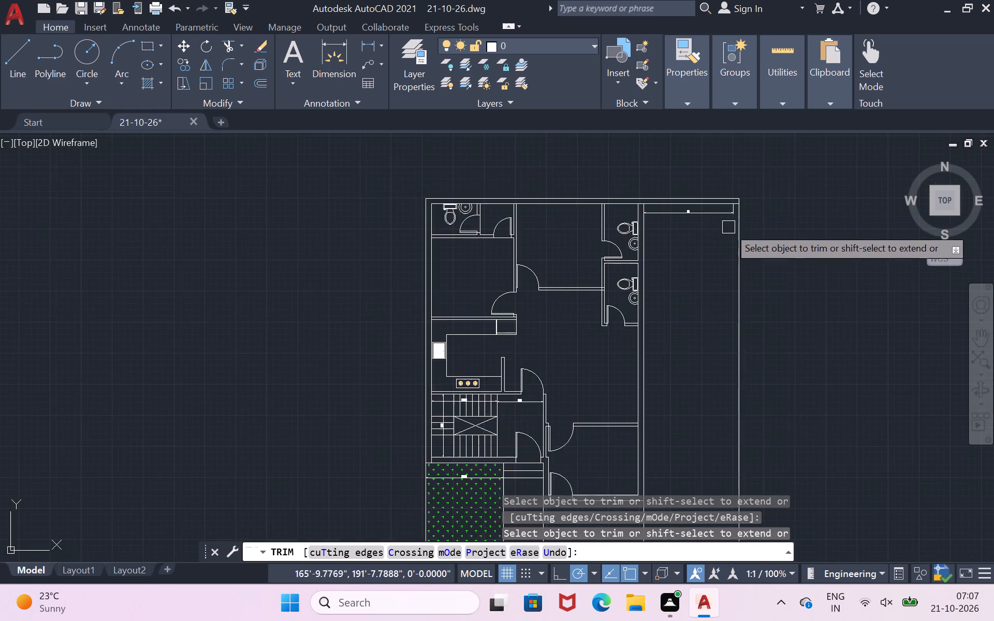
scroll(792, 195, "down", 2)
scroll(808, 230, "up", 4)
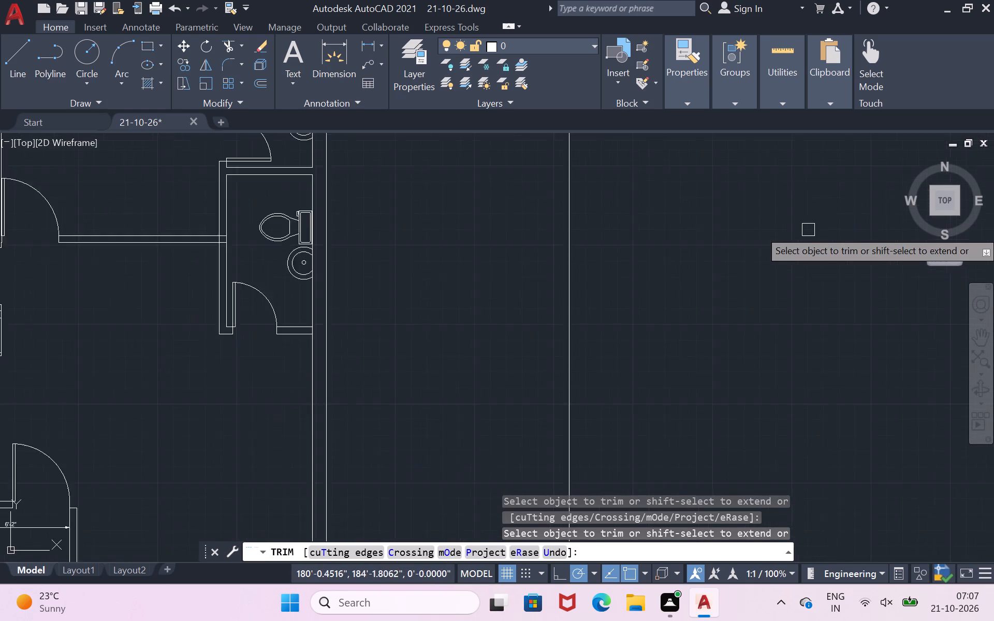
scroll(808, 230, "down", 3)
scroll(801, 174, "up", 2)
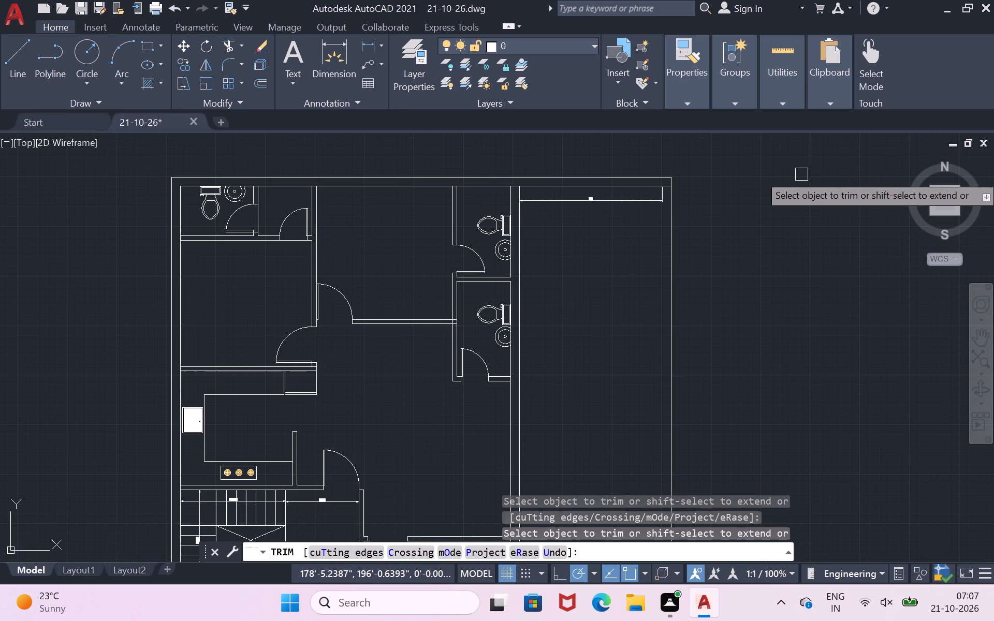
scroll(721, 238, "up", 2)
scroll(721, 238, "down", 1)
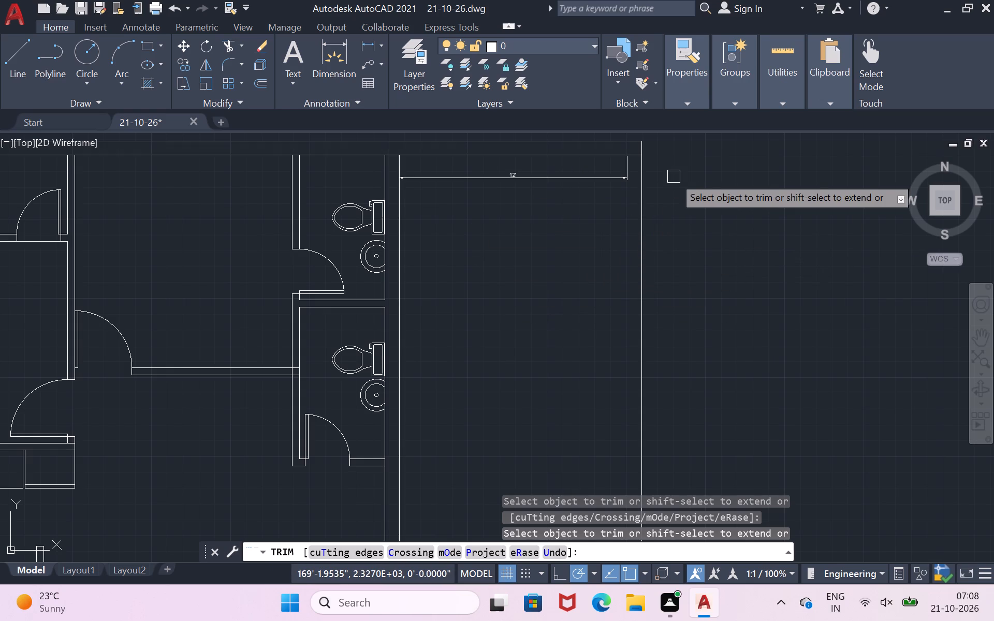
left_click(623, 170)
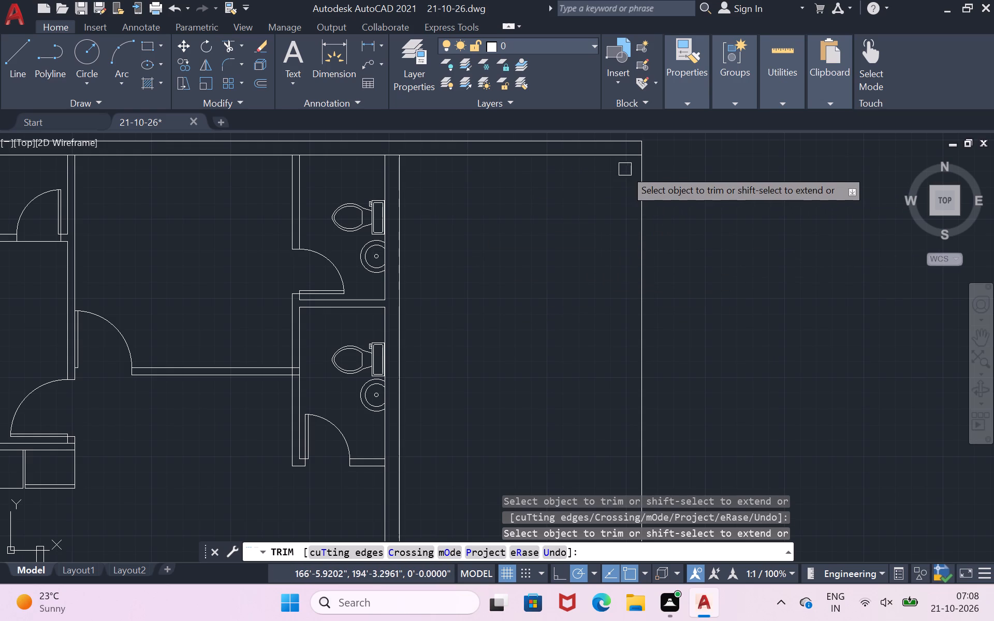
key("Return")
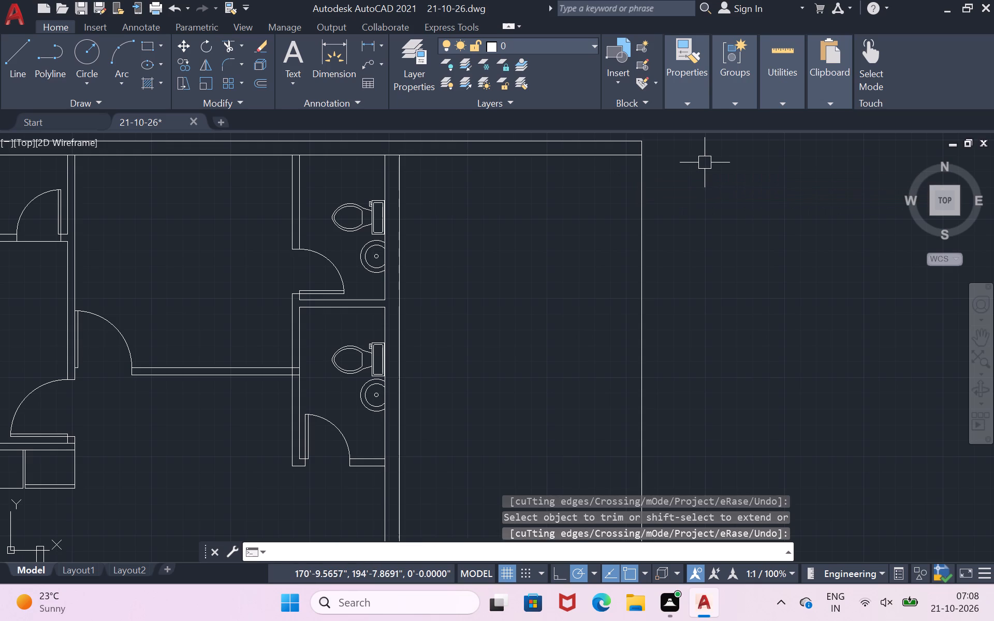
Dimension the plan's full west side from the outer northwest corner to the southwest corner, placed west of the outer wall.
scroll(705, 162, "down", 3)
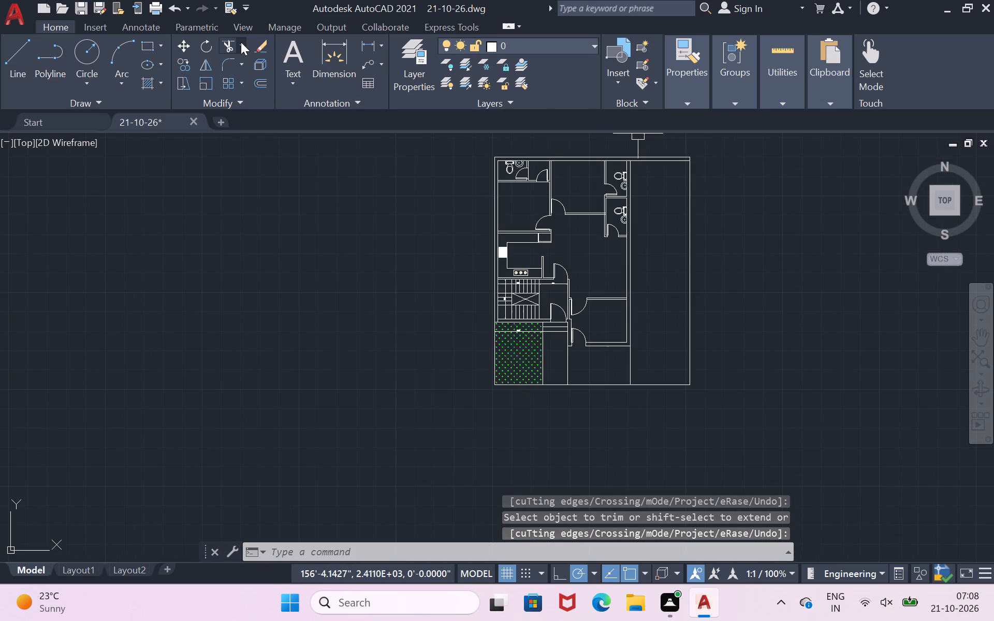
left_click(313, 56)
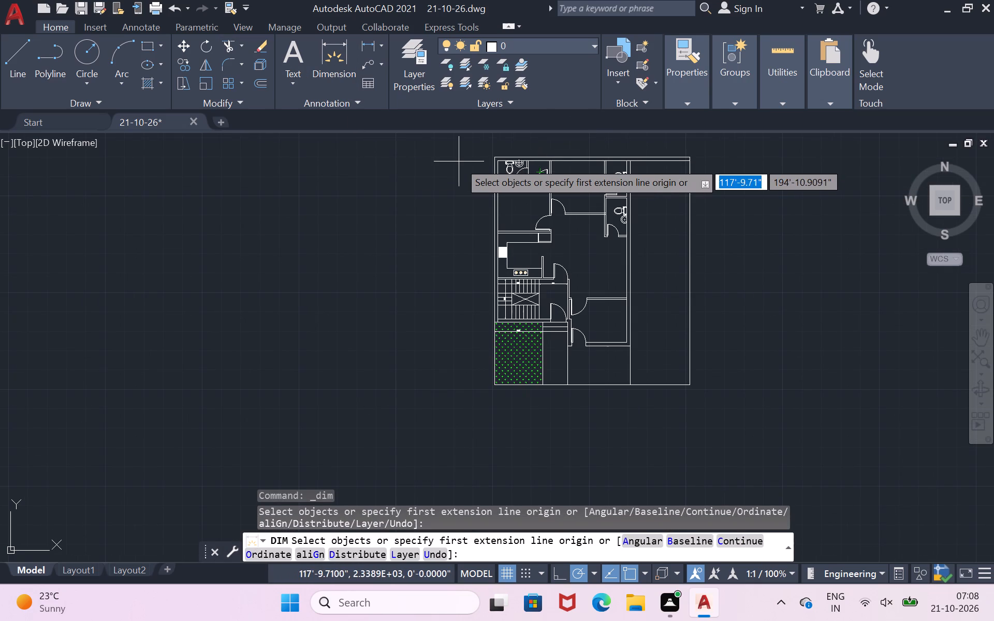
scroll(463, 158, "up", 3)
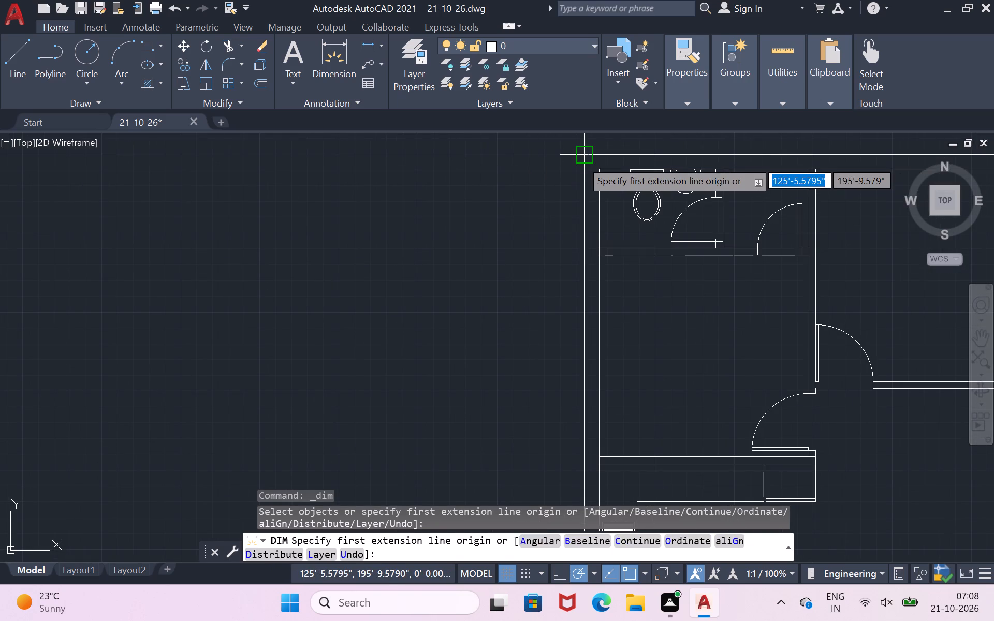
left_click(582, 160)
scroll(427, 304, "down", 3)
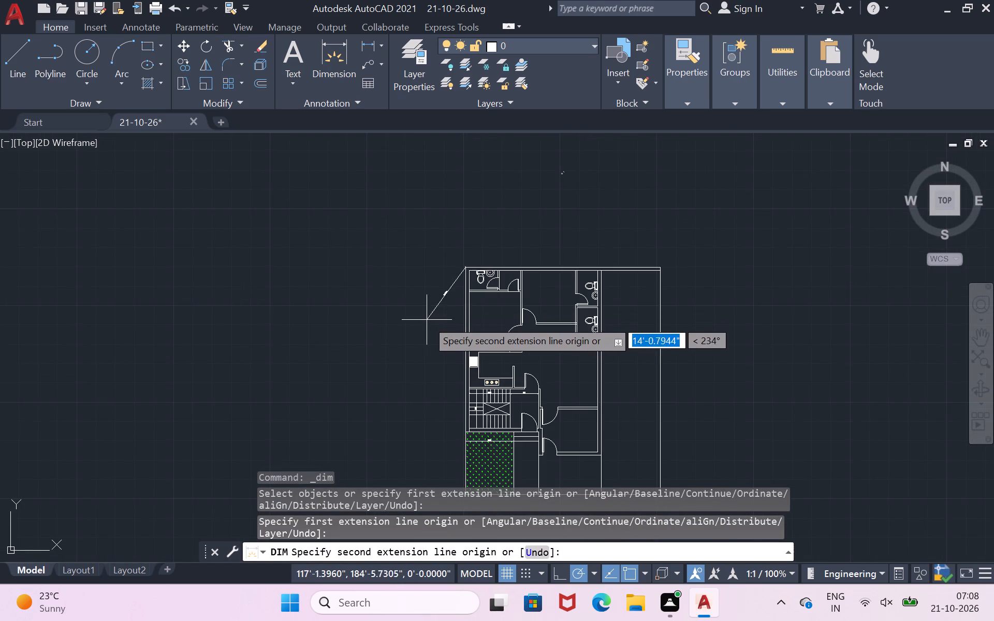
scroll(427, 320, "down", 2)
scroll(426, 398, "up", 3)
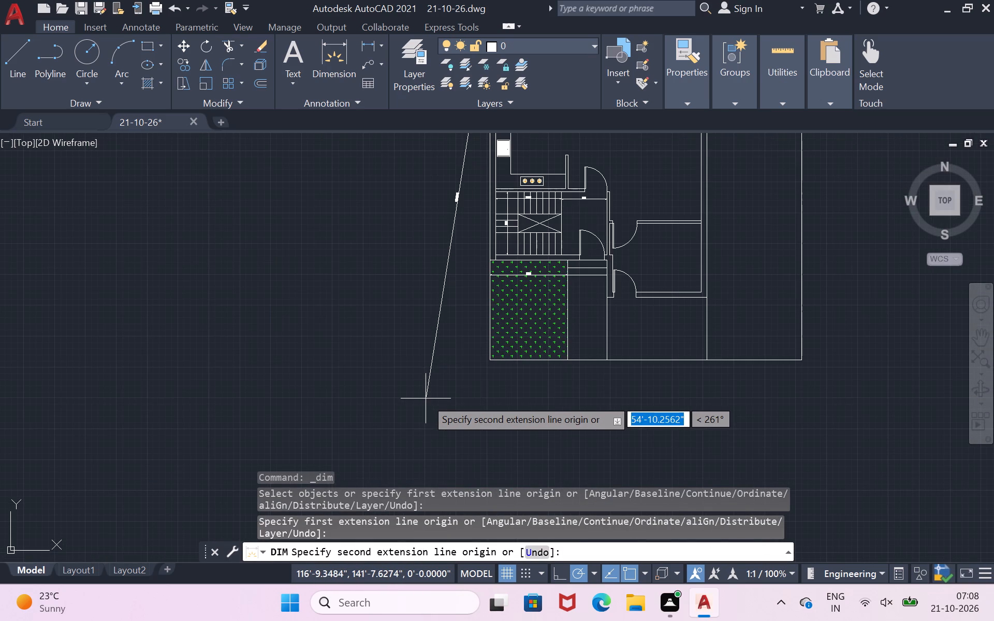
left_click(490, 363)
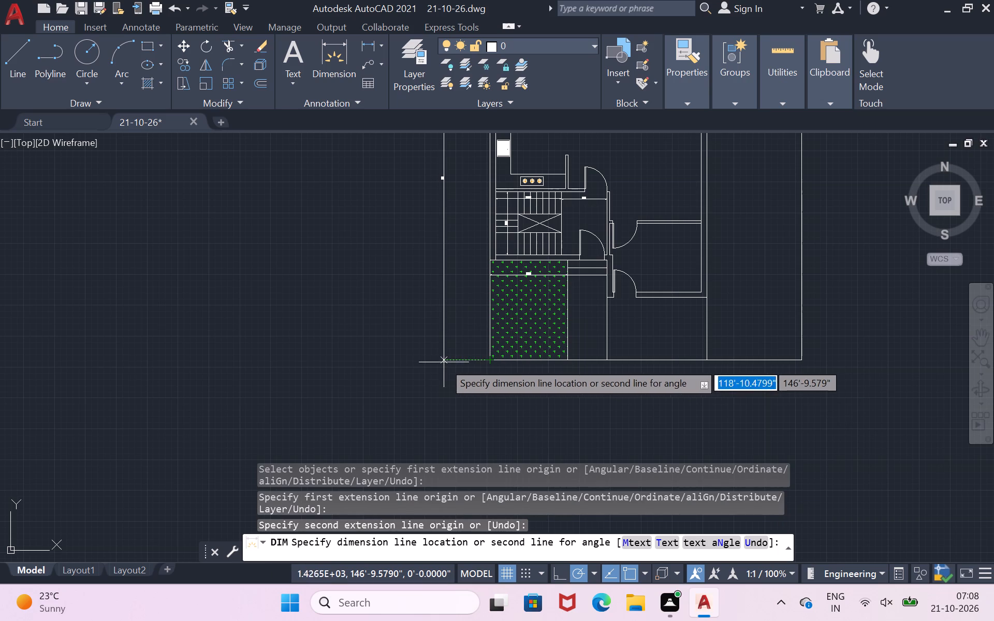
left_click(461, 347)
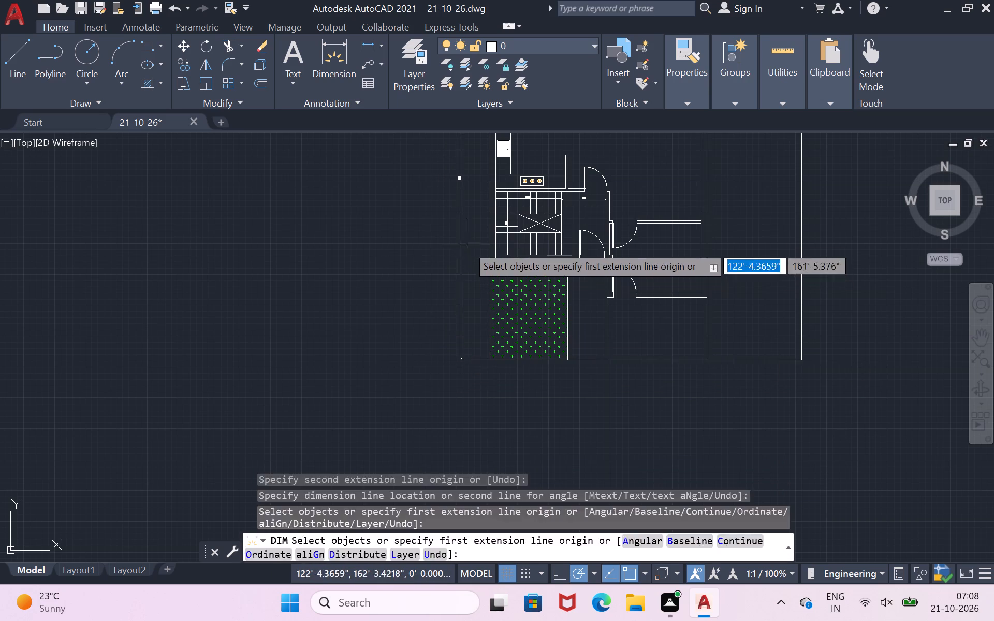
Dimension the plan's full north side from the outer northwest corner to the northeast corner, placed north of the outer wall.
scroll(455, 170, "up", 3)
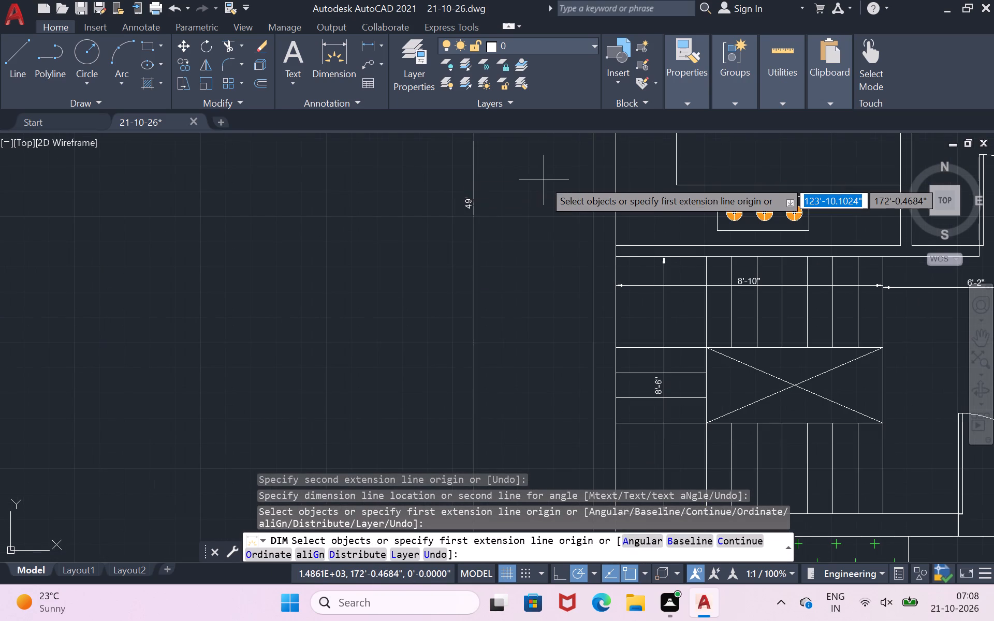
scroll(544, 180, "down", 3)
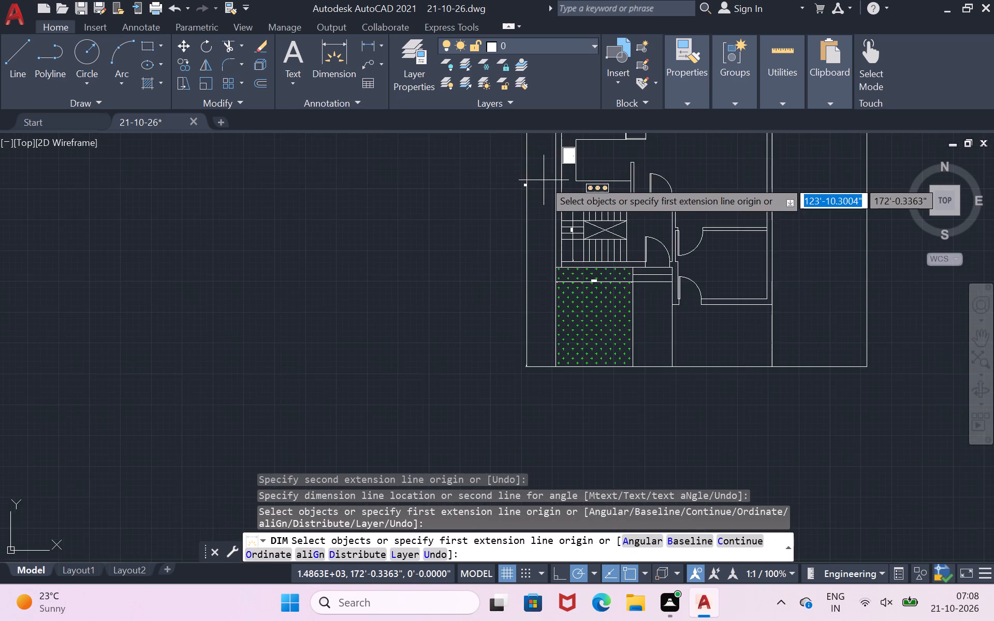
scroll(544, 180, "down", 6)
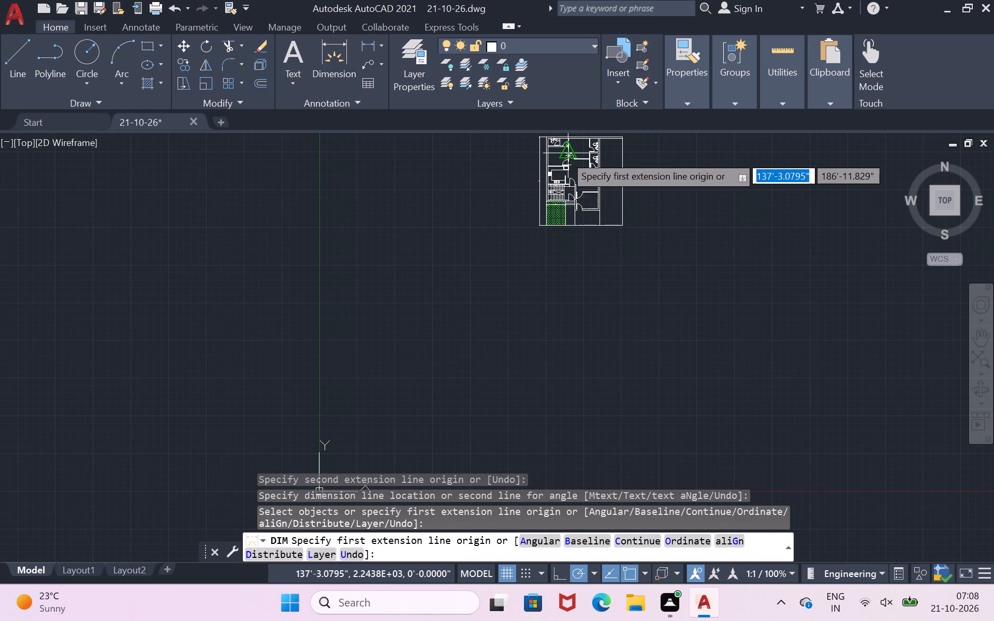
scroll(645, 130, "up", 2)
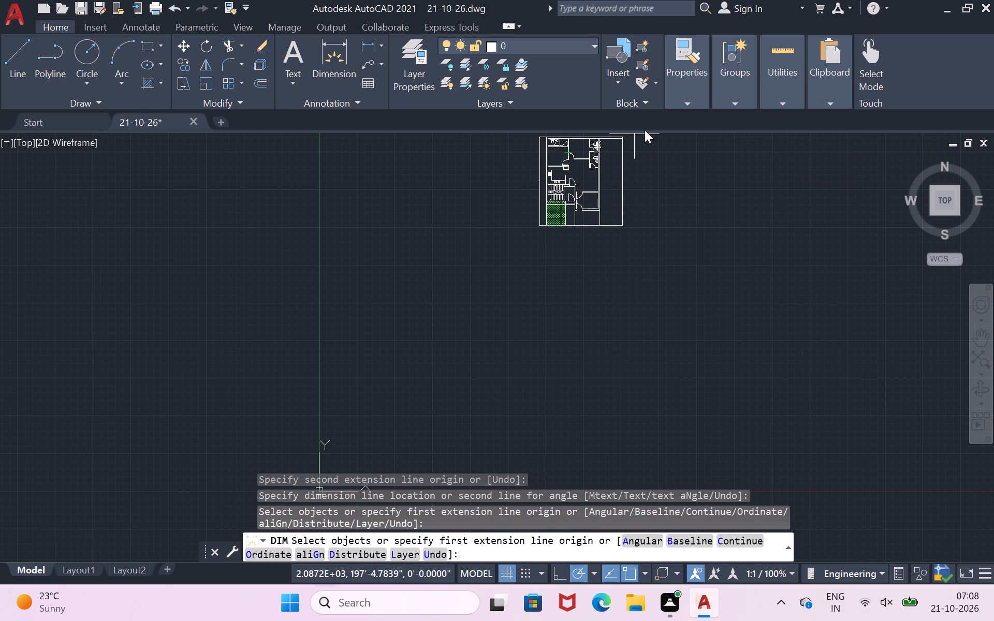
scroll(645, 151, "up", 4)
scroll(645, 151, "down", 3)
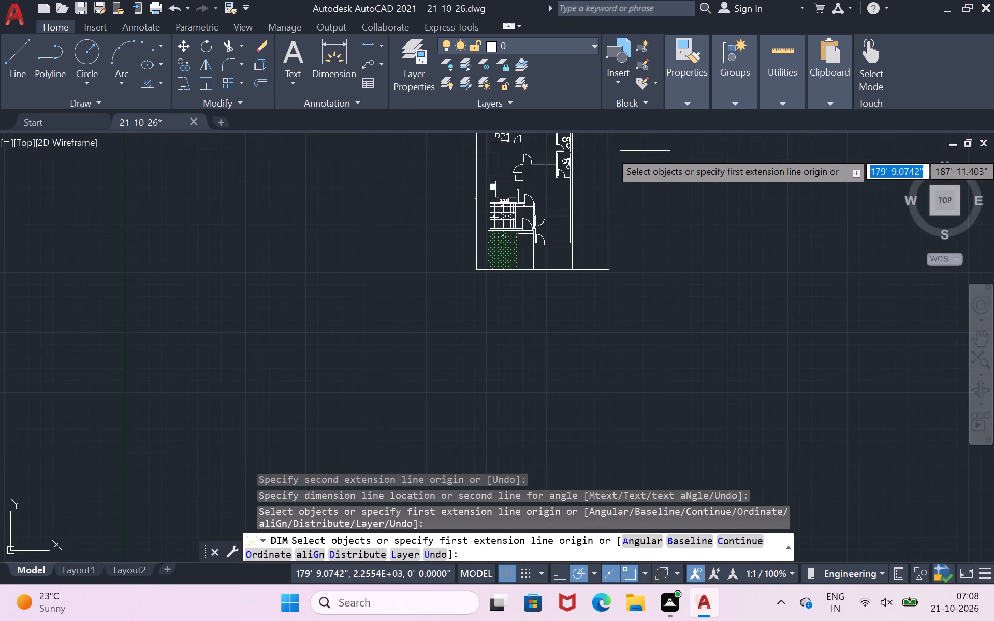
scroll(645, 151, "up", 4)
scroll(645, 151, "down", 2)
scroll(503, 216, "down", 1)
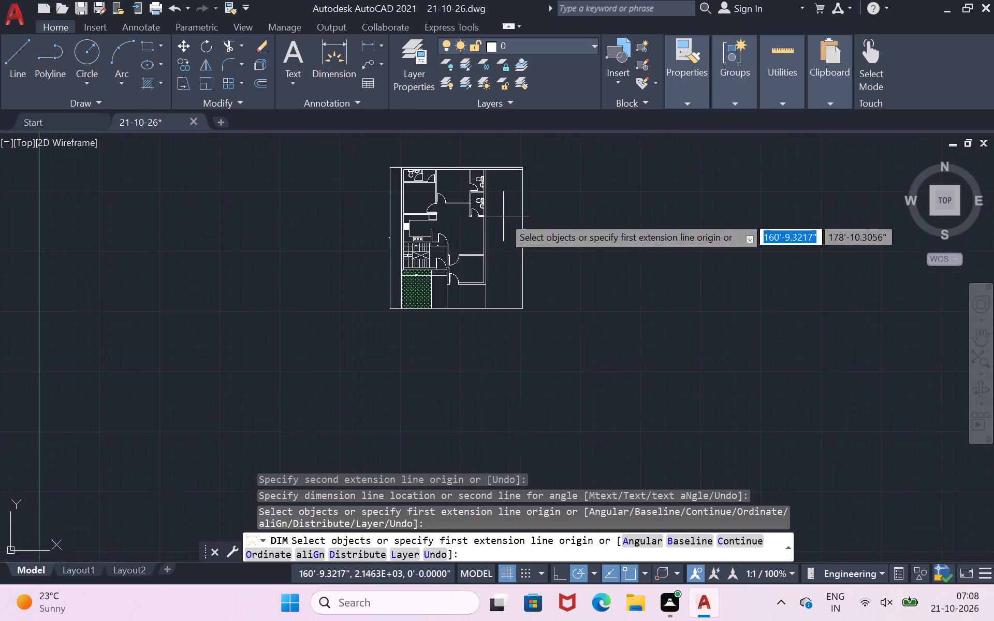
scroll(503, 216, "down", 2)
scroll(465, 173, "up", 3)
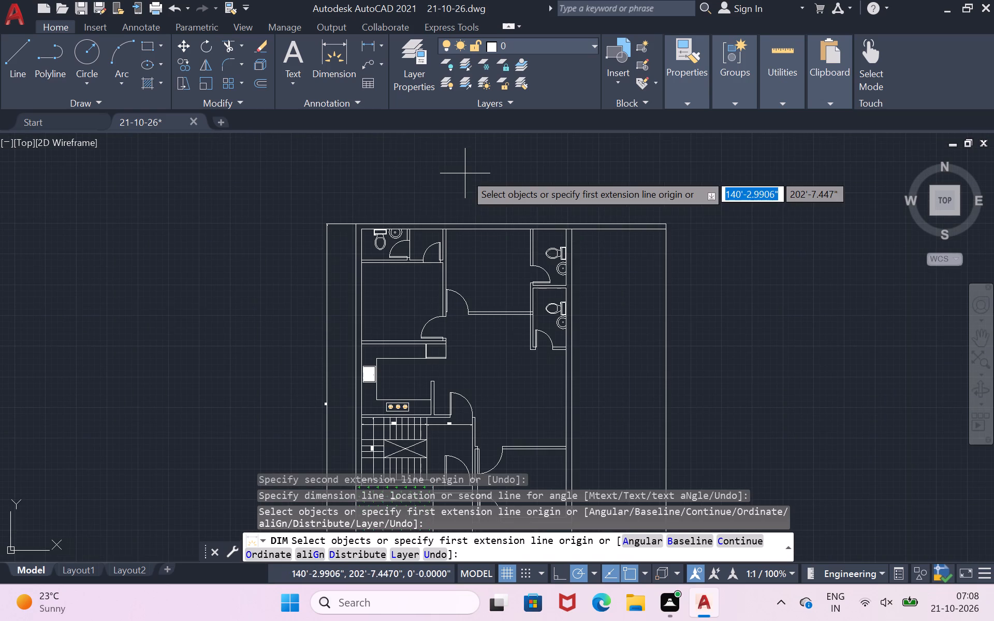
scroll(376, 230, "up", 1)
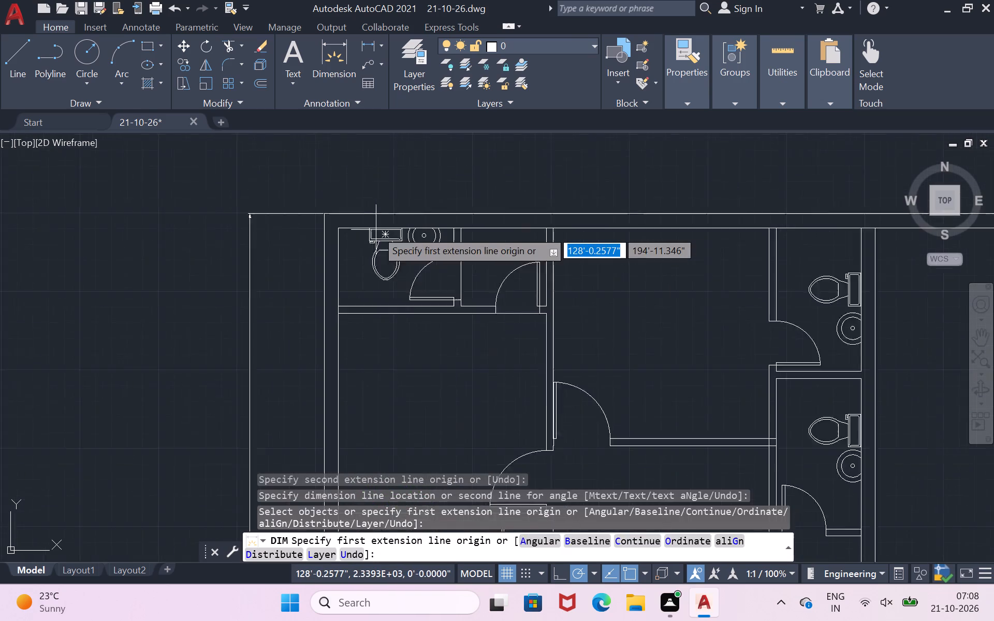
scroll(376, 230, "up", 2)
left_click(293, 201)
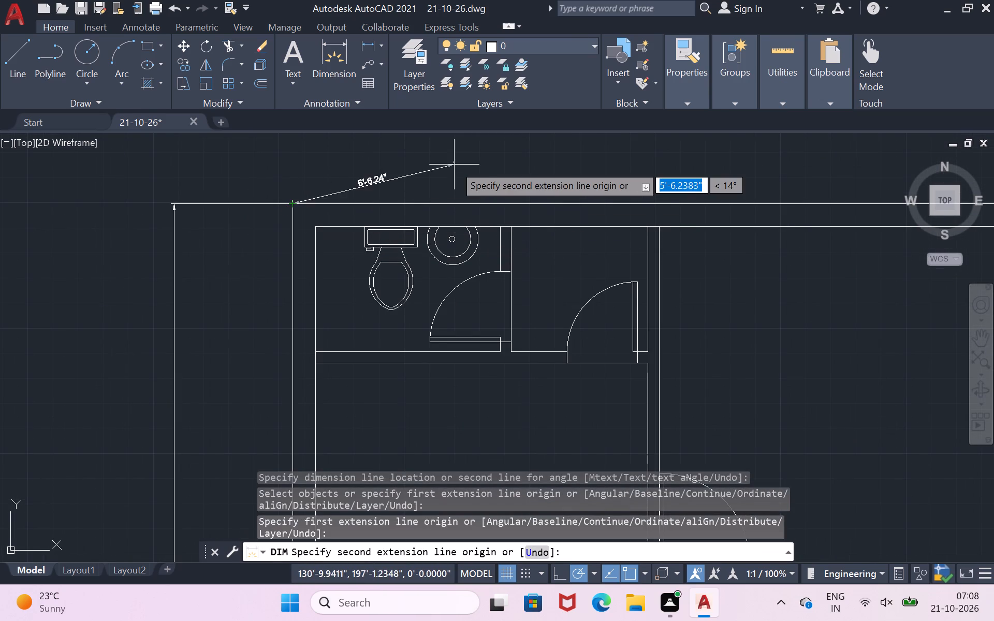
scroll(454, 165, "down", 3)
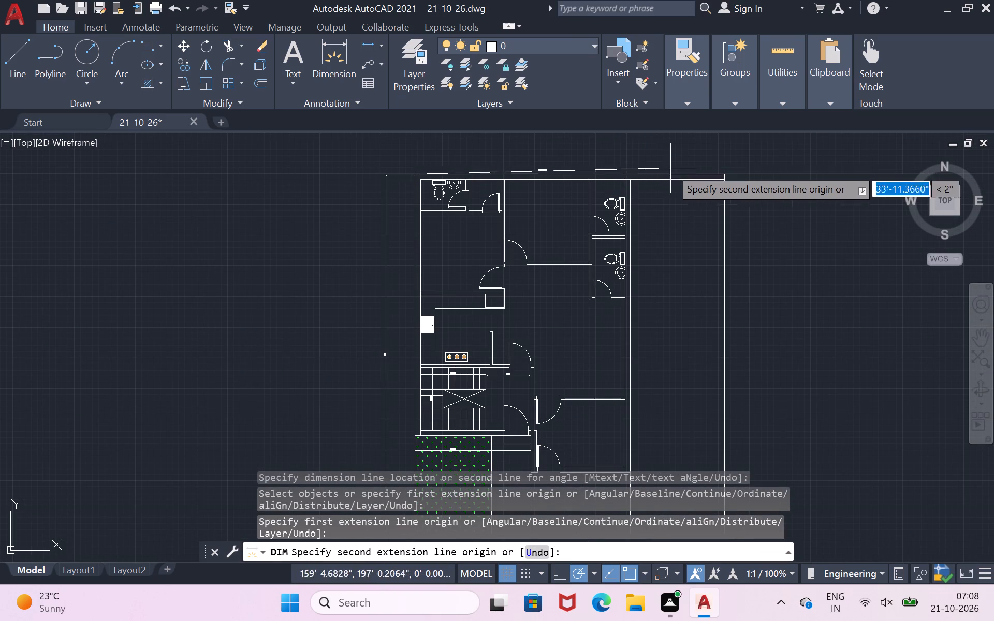
scroll(729, 176, "up", 3)
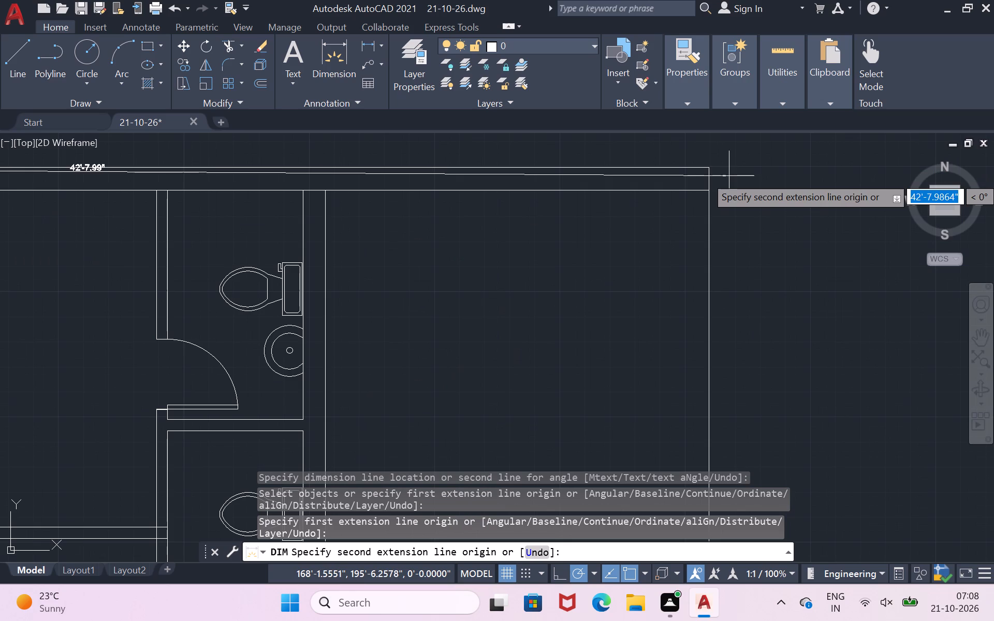
left_click(709, 162)
scroll(709, 160, "down", 2)
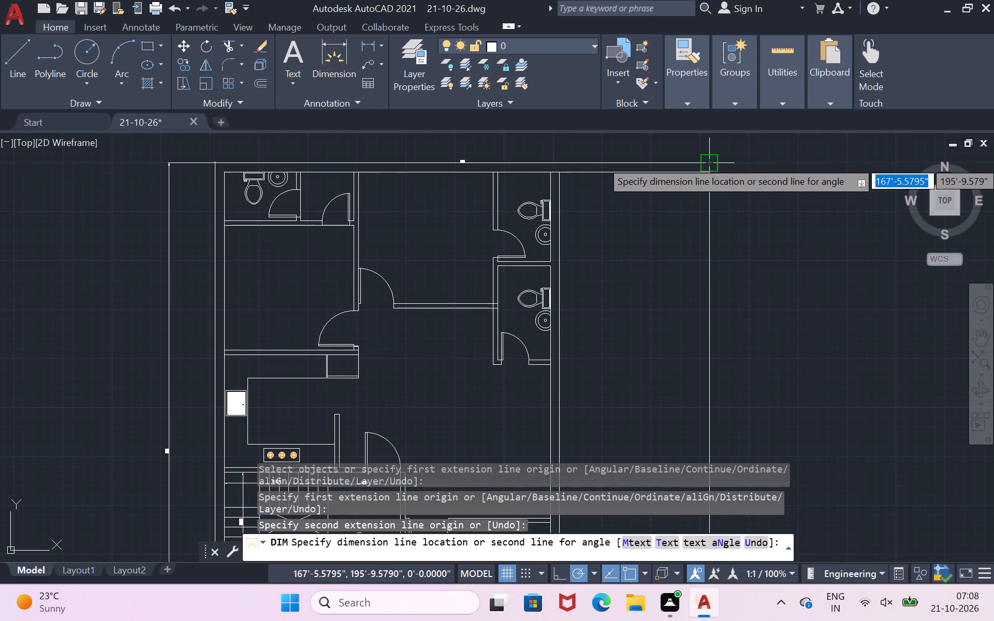
left_click(707, 130)
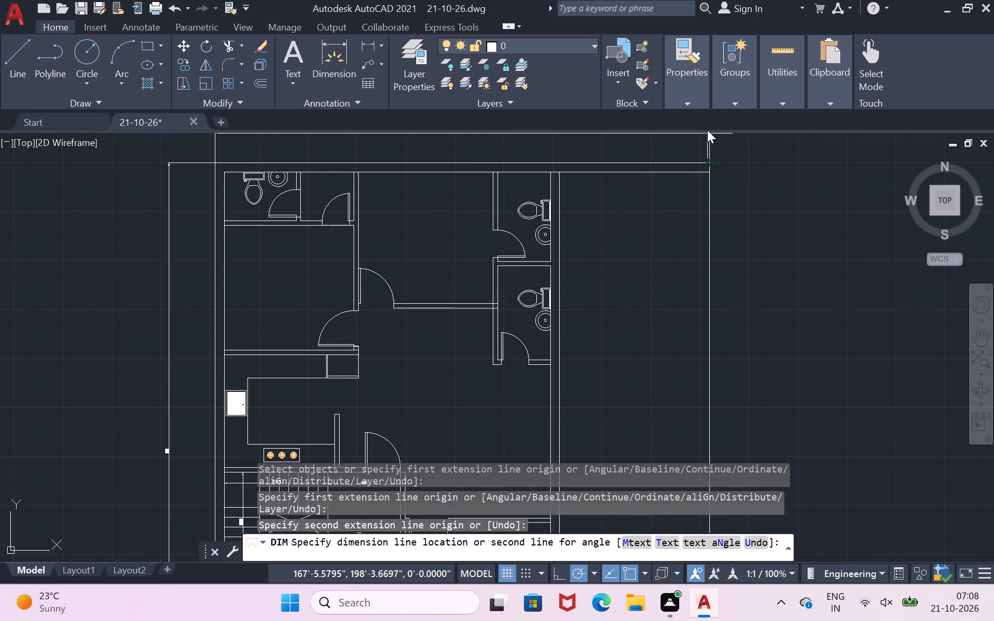
scroll(707, 152, "down", 2)
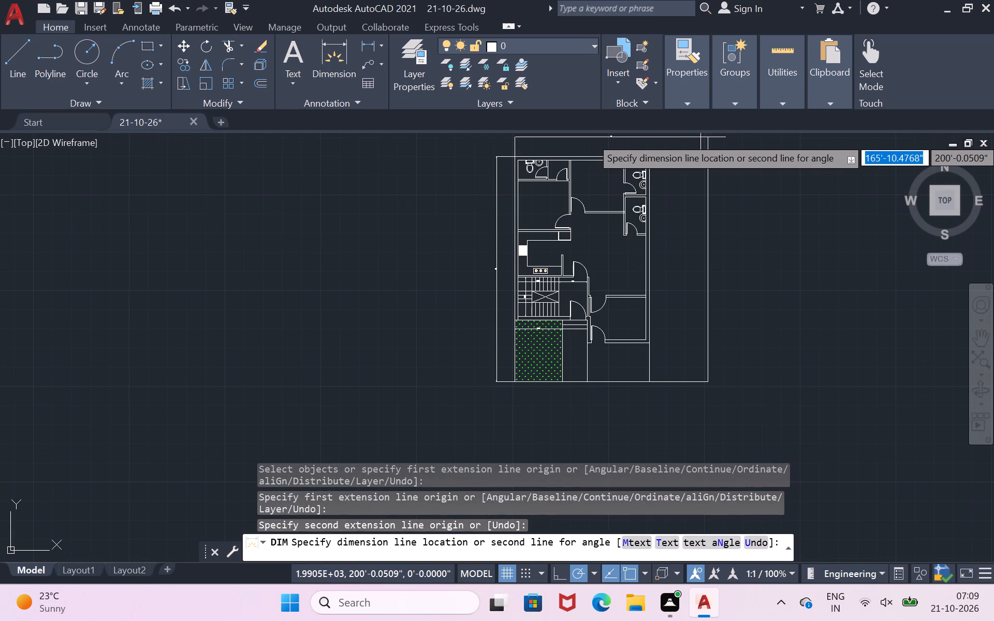
left_click(700, 137)
scroll(702, 142, "down", 2)
scroll(705, 151, "up", 3)
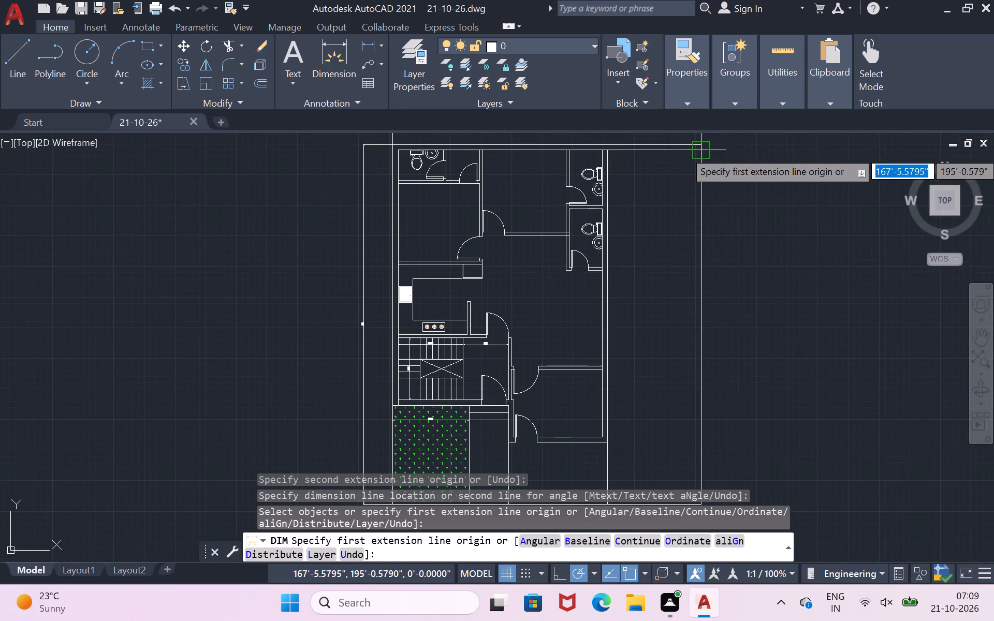
scroll(720, 190, "up", 3)
scroll(720, 190, "down", 3)
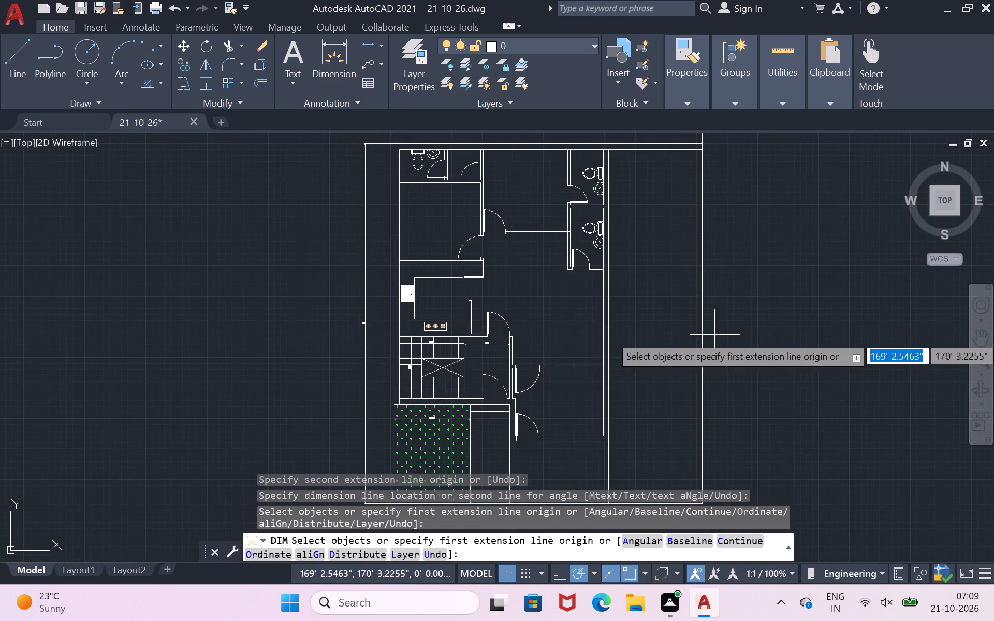
scroll(714, 336, "down", 1)
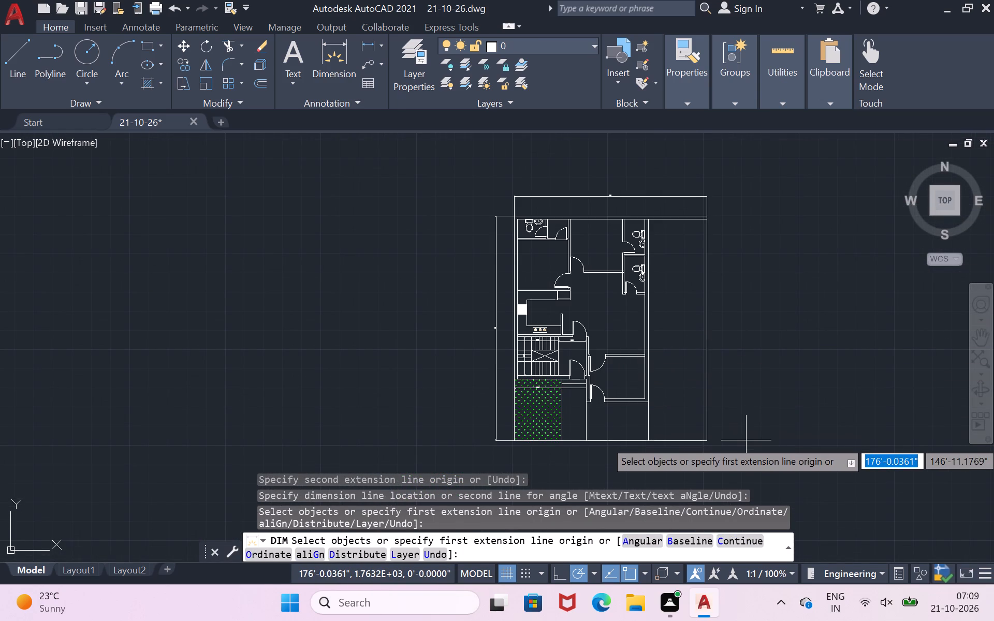
scroll(746, 440, "up", 1)
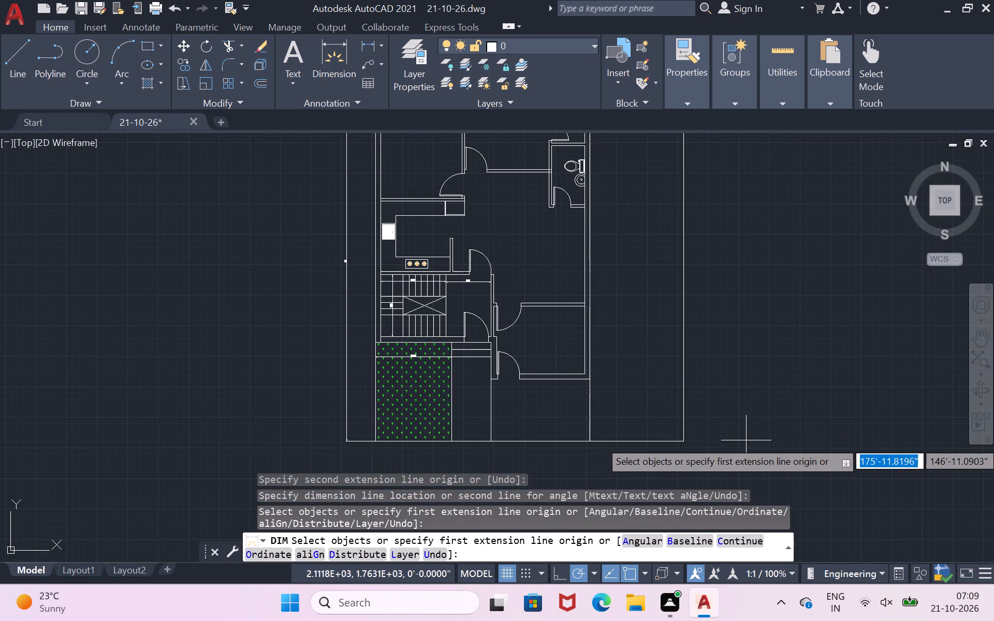
scroll(756, 290, "down", 1)
scroll(752, 213, "up", 1)
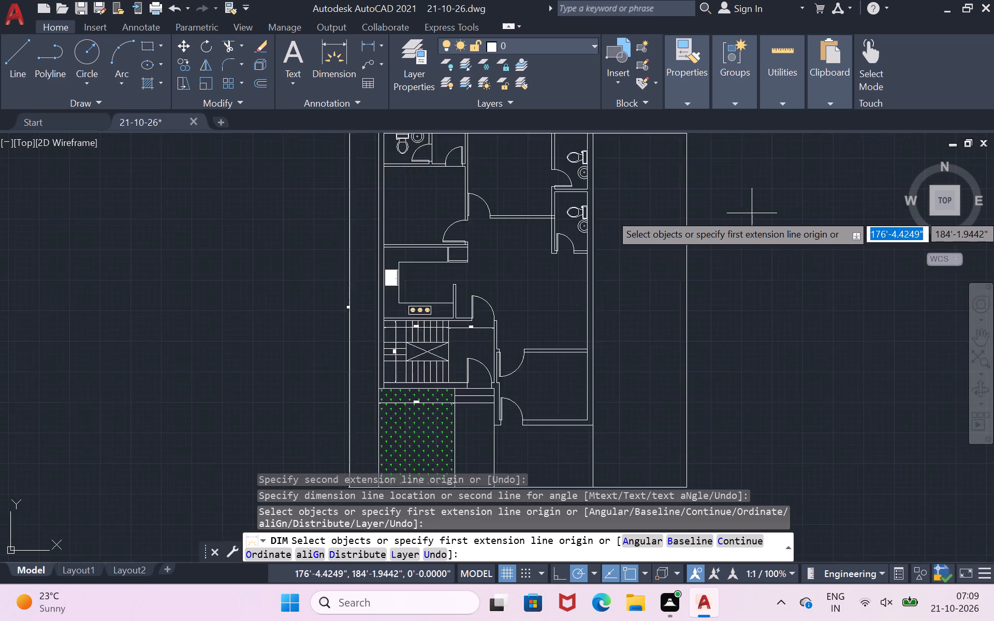
scroll(752, 213, "up", 1)
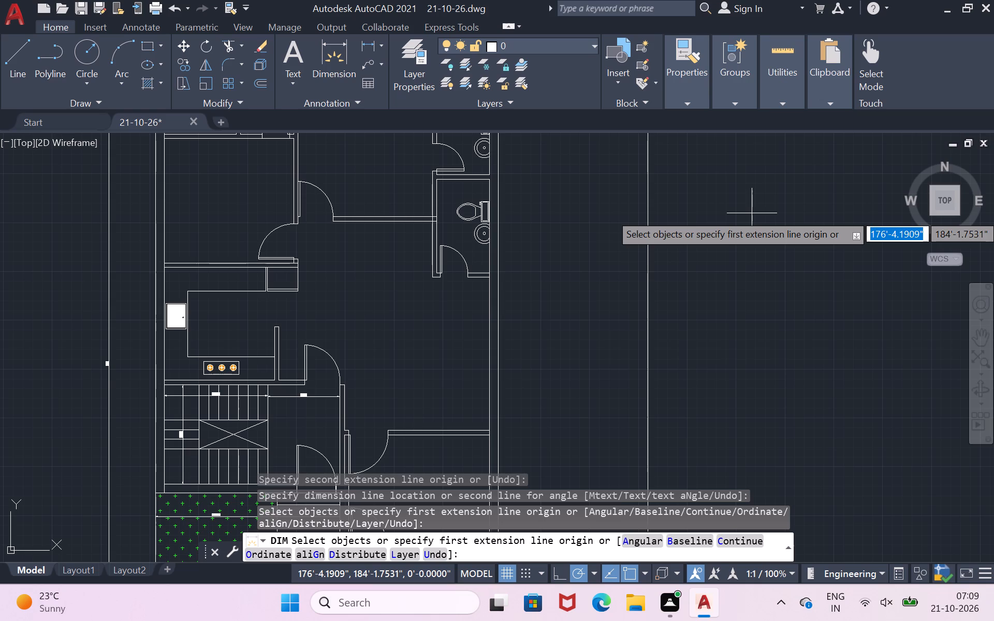
scroll(752, 213, "down", 1)
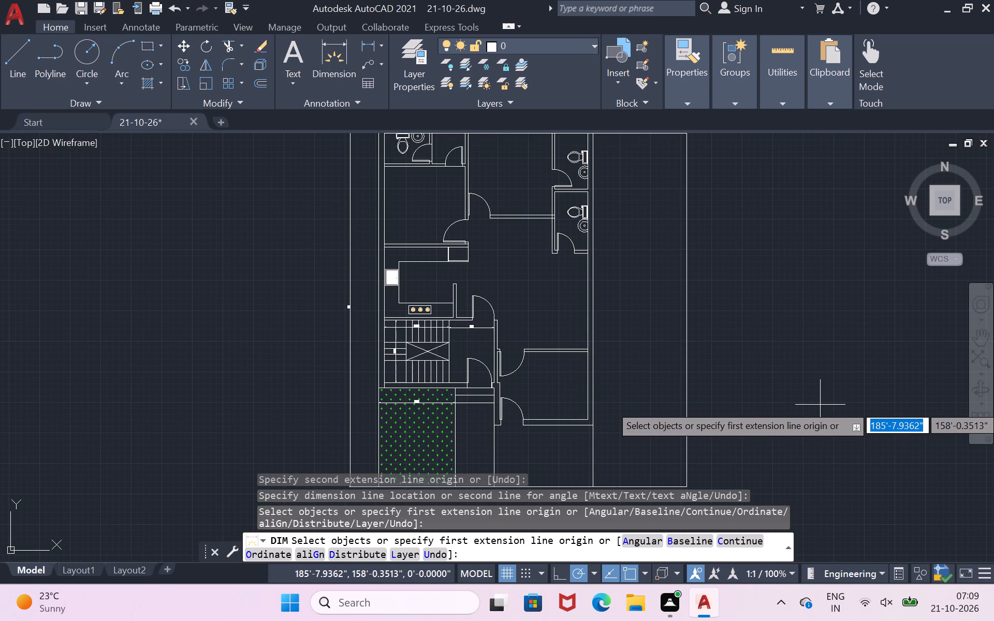
key("Return")
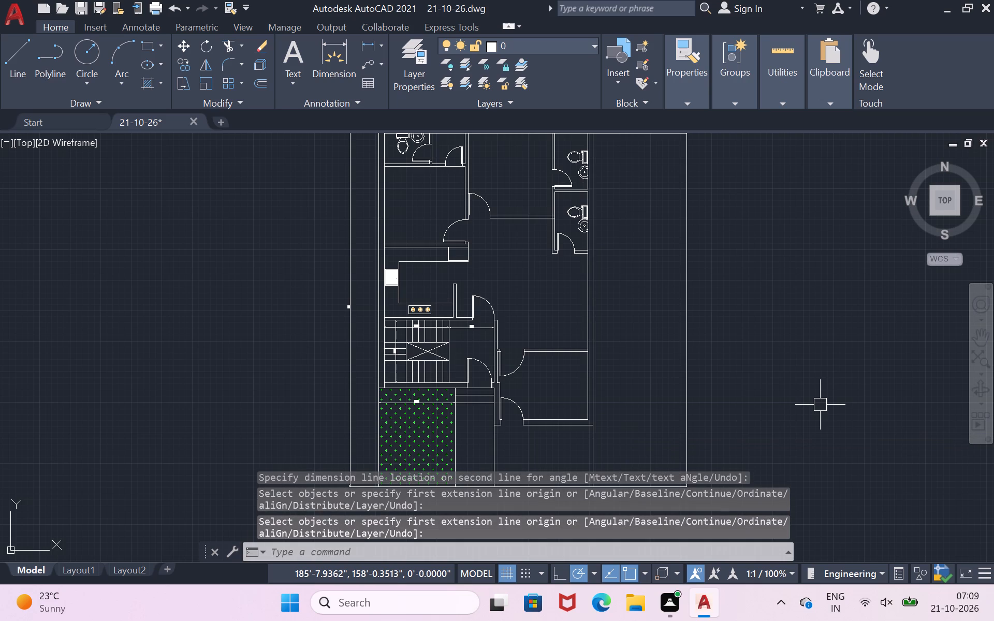
Erase the tiny stray objects lying north of the plan, beyond the north side's overall dimension.
scroll(812, 397, "down", 1)
scroll(811, 394, "up", 1)
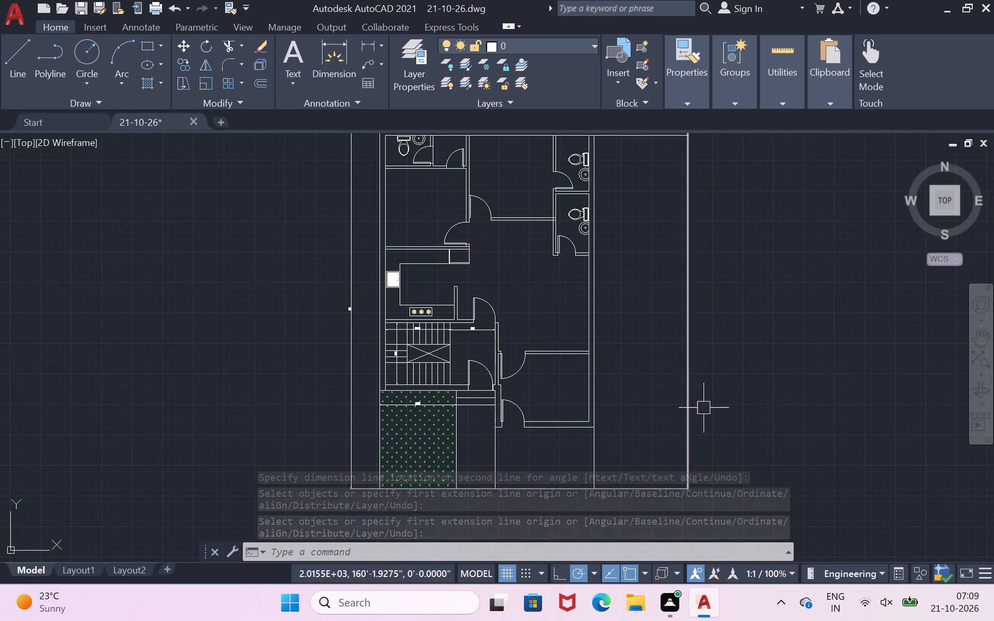
scroll(760, 418, "down", 1)
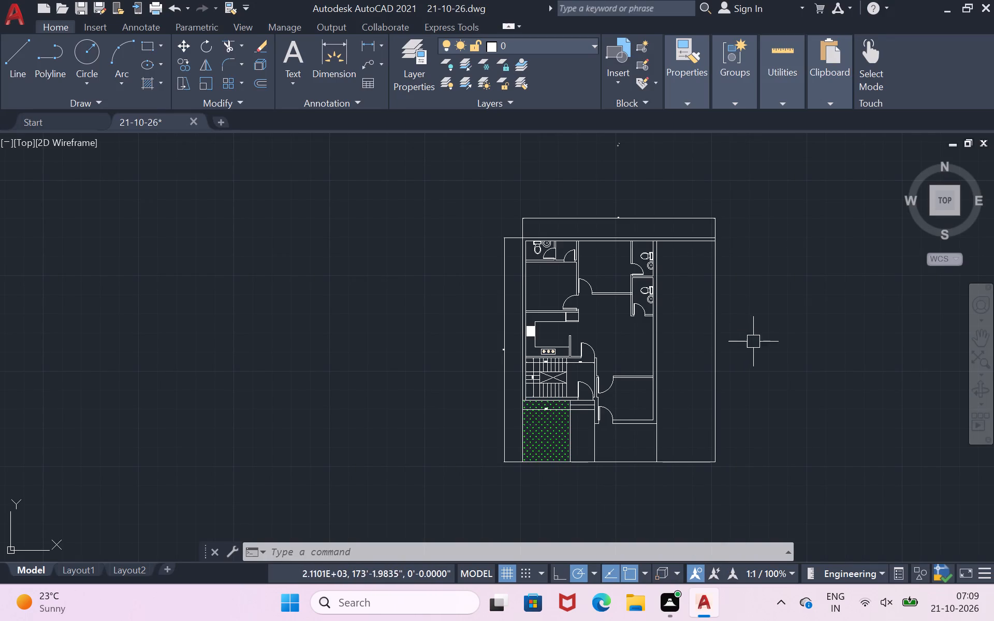
scroll(758, 349, "up", 2)
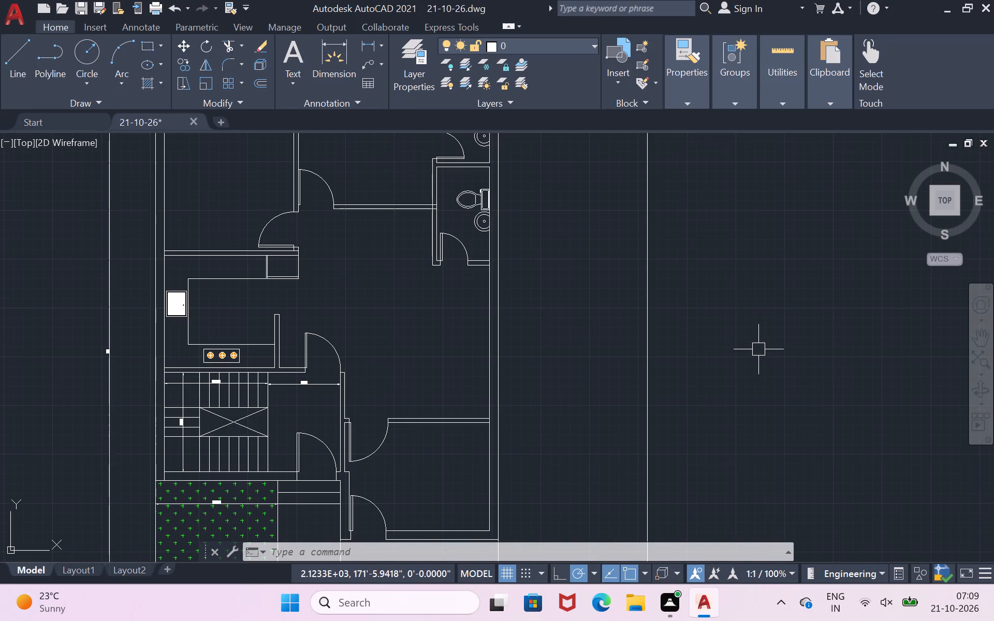
scroll(758, 349, "down", 1)
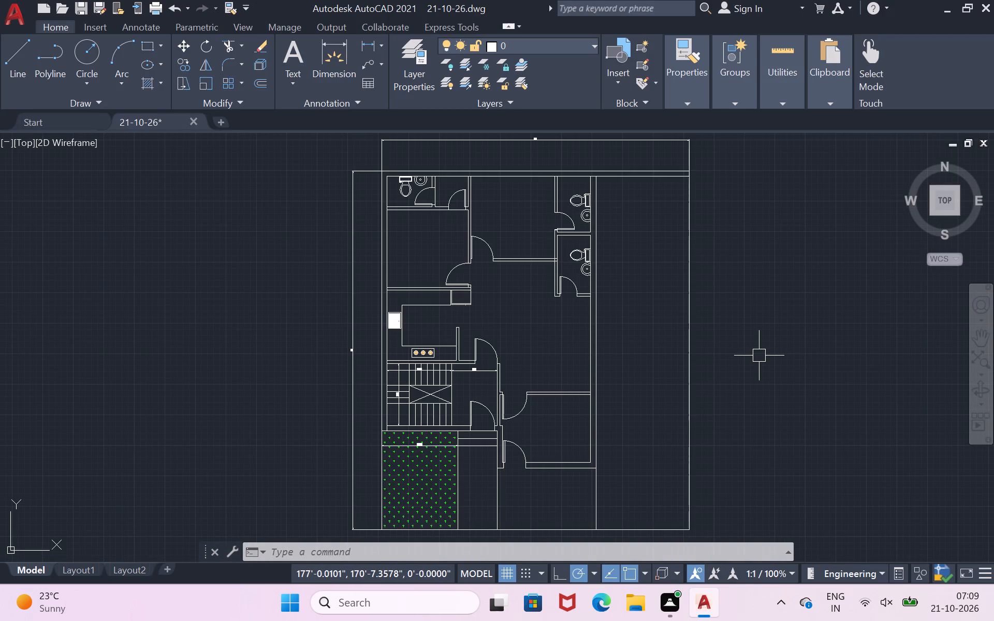
scroll(759, 356, "down", 1)
scroll(759, 411, "up", 1)
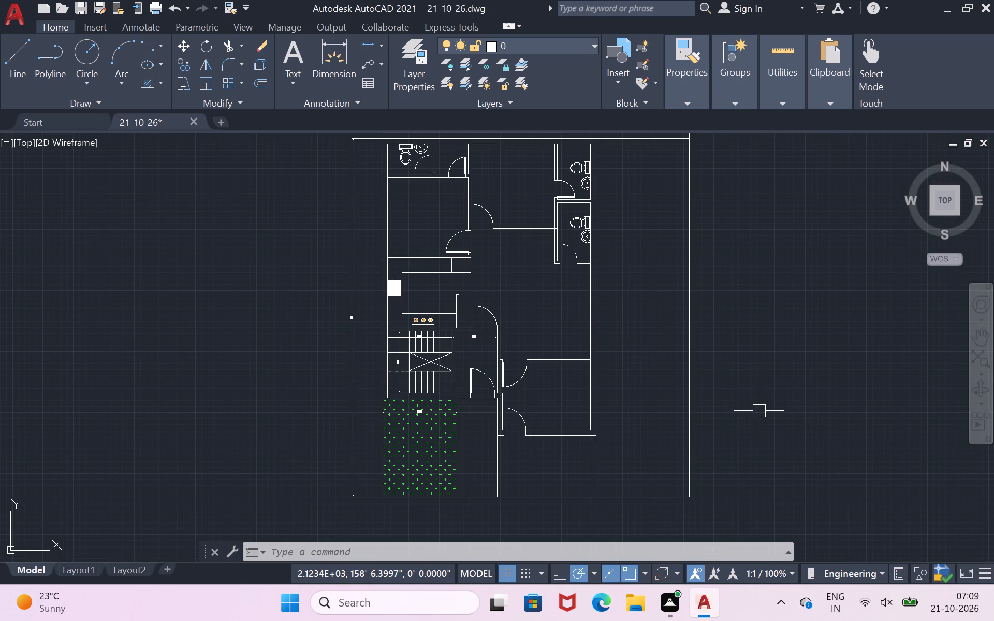
scroll(759, 411, "down", 1)
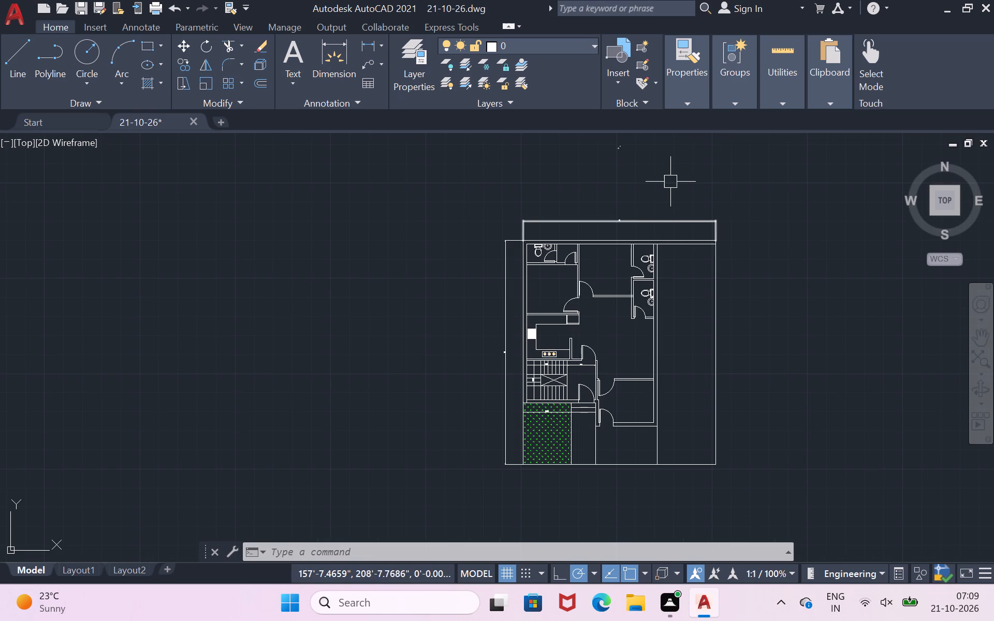
scroll(670, 181, "down", 1)
left_click_drag(652, 139, 642, 153)
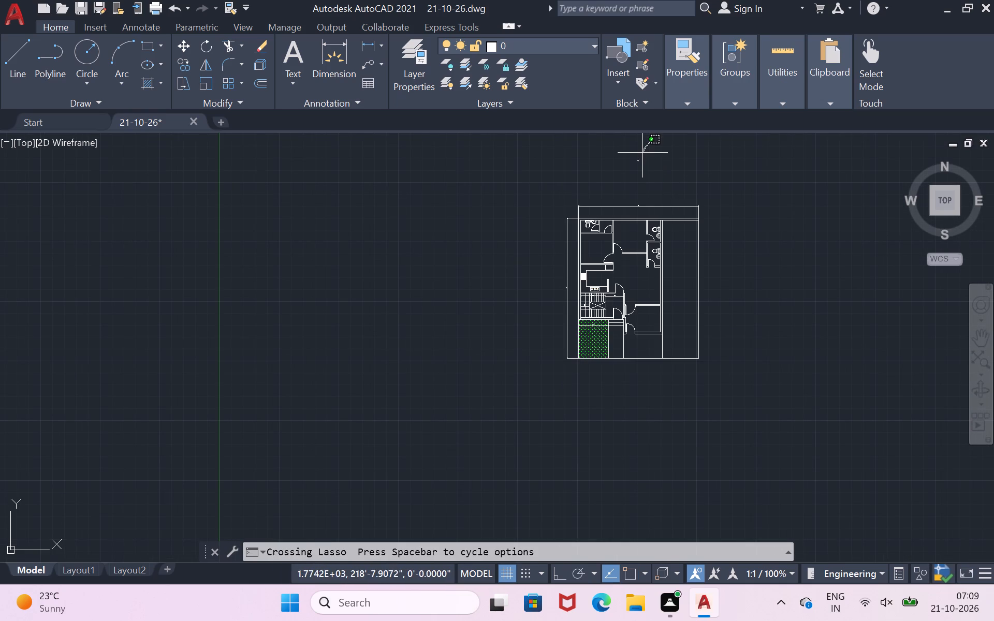
left_click_drag(642, 153, 665, 160)
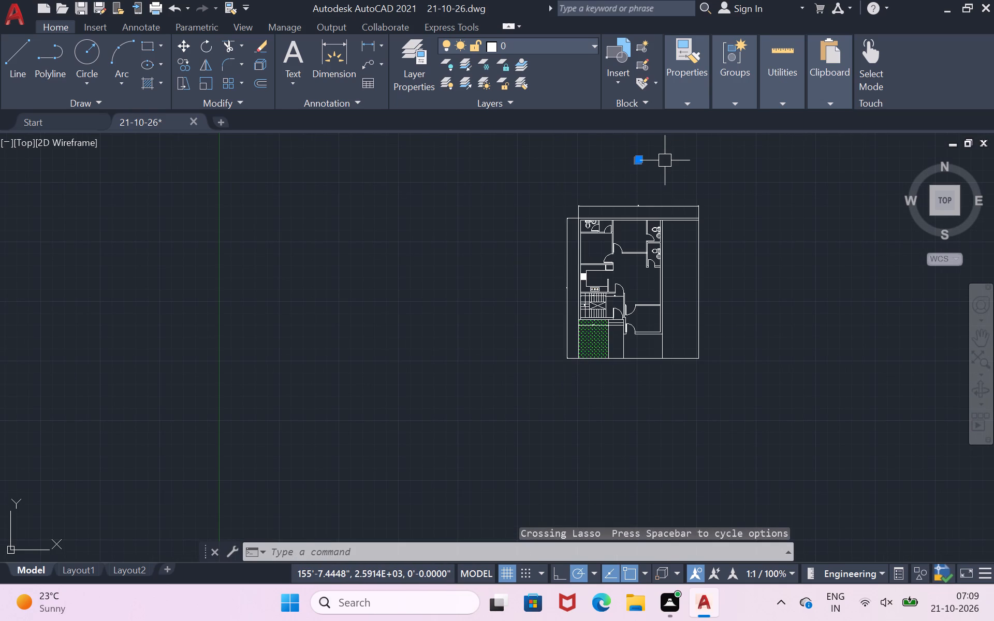
key("Delete")
Insert the Vehicle block from the imperial architectural samples in the open area east of the house plan.
scroll(665, 160, "down", 1)
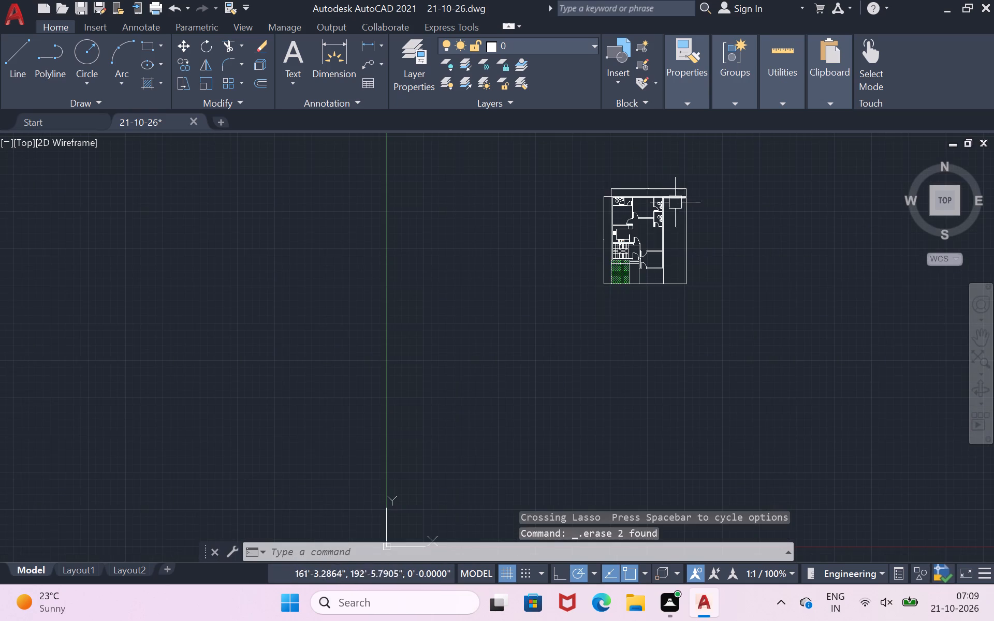
scroll(679, 207, "up", 3)
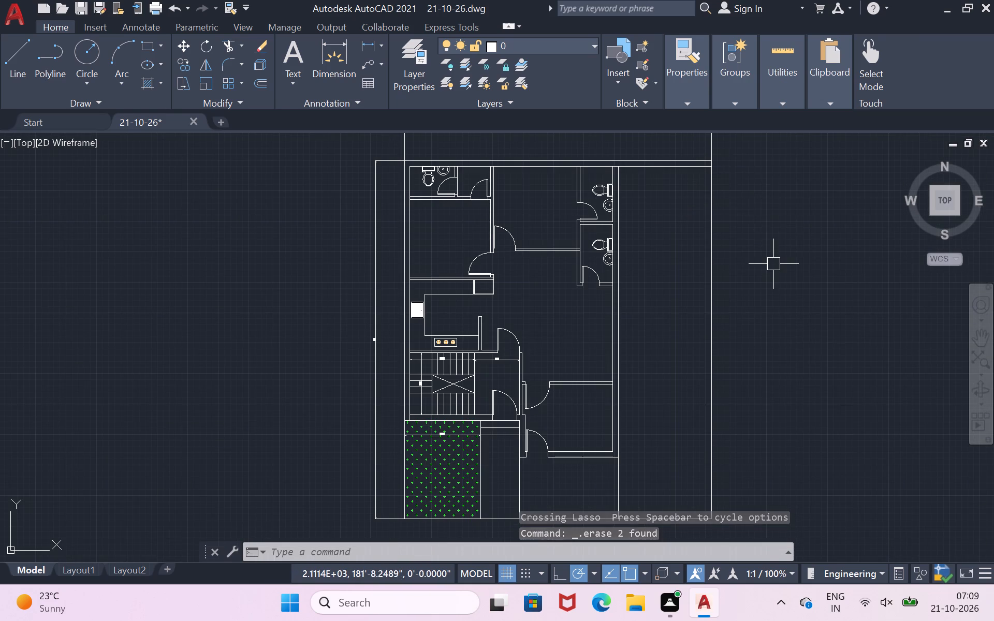
scroll(773, 264, "up", 1)
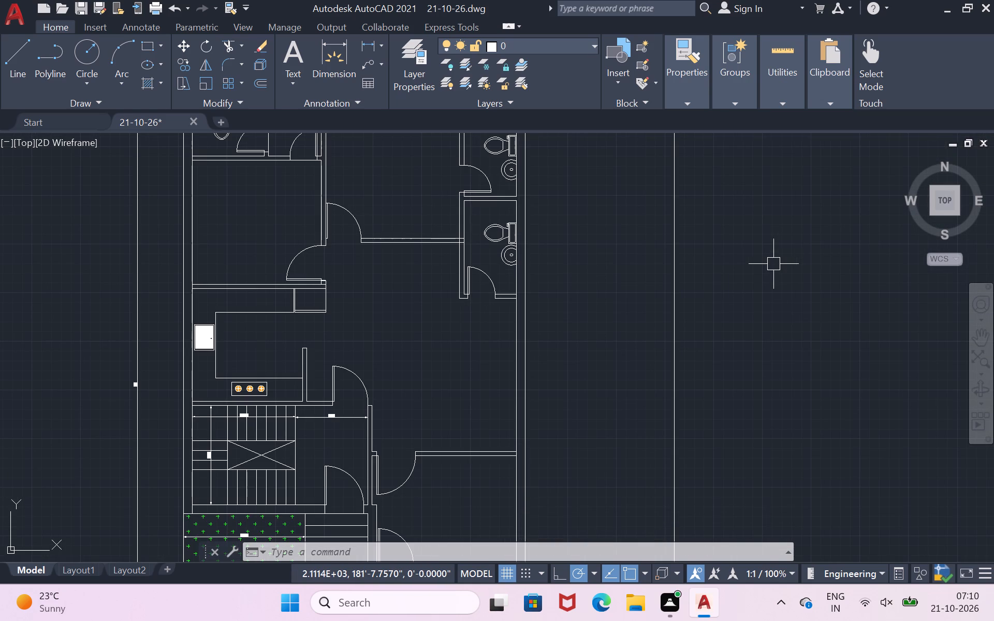
scroll(773, 264, "down", 1)
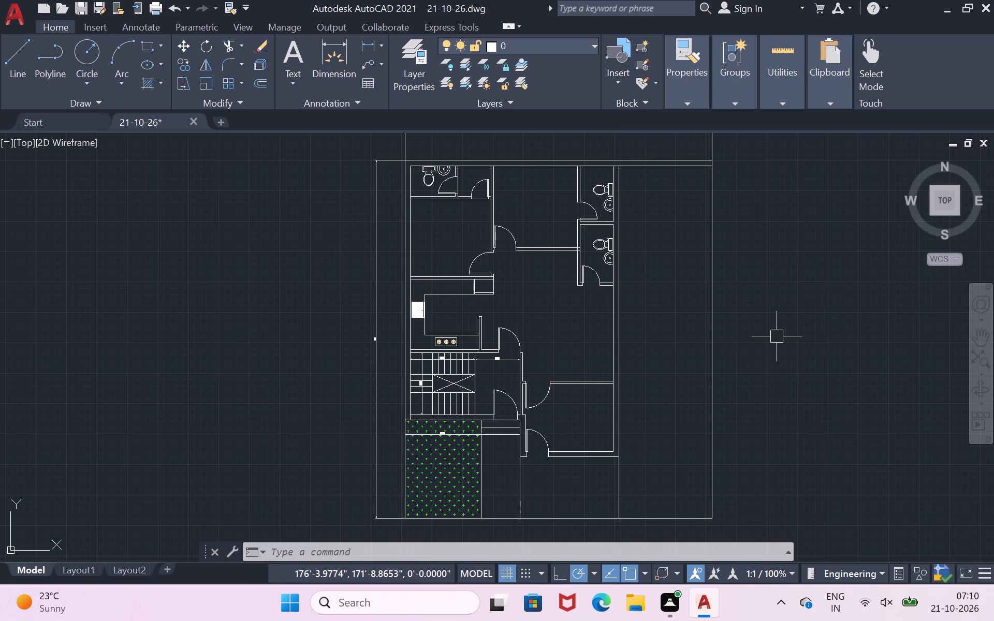
key("ctrl+3")
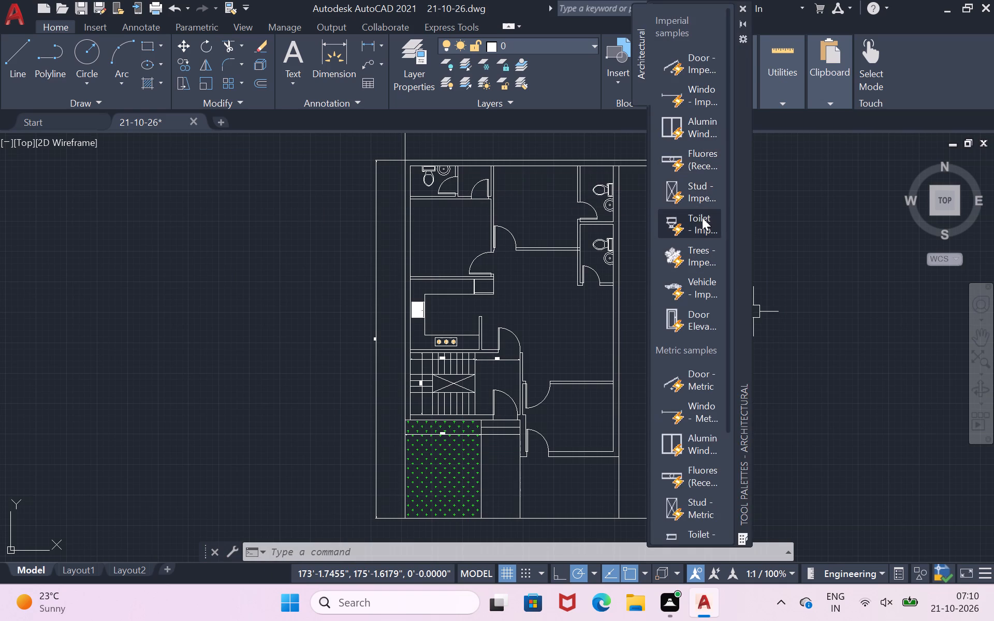
left_click(685, 289)
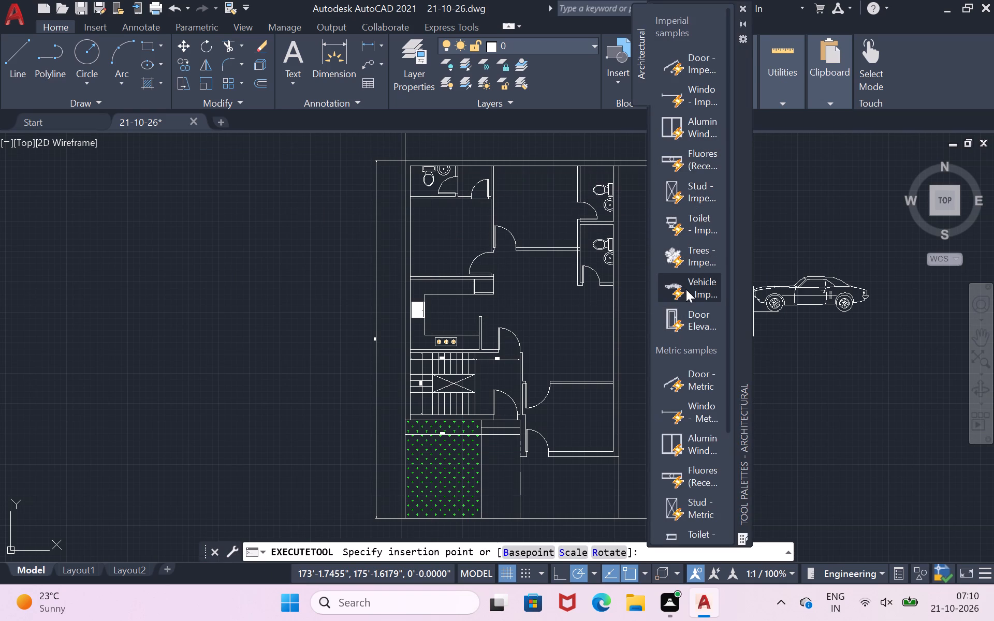
left_click(793, 303)
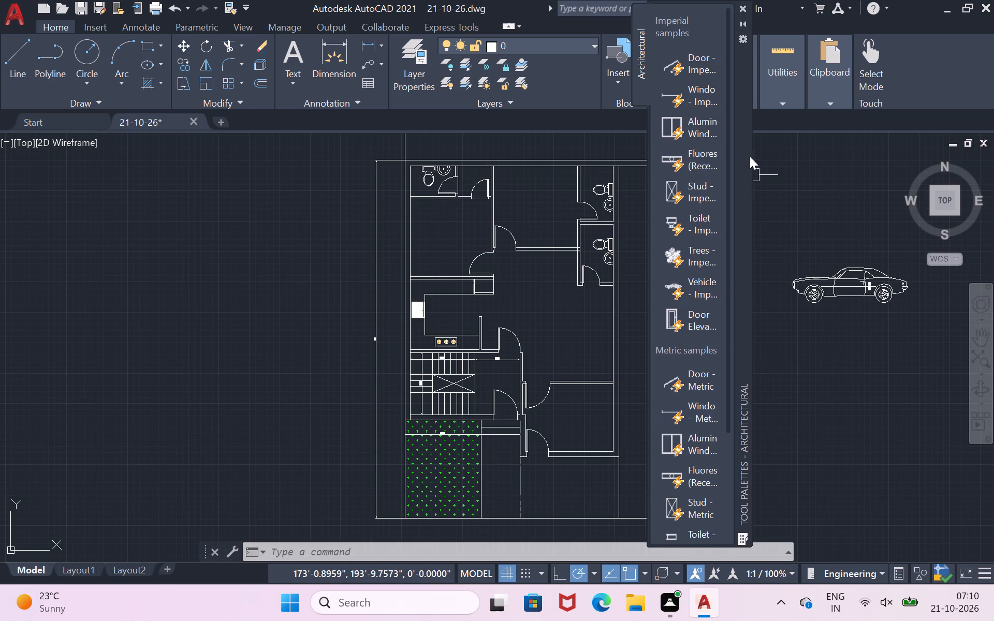
left_click(739, 4)
Change the inserted vehicle block to its Sports Car (Top) view.
left_click(857, 307)
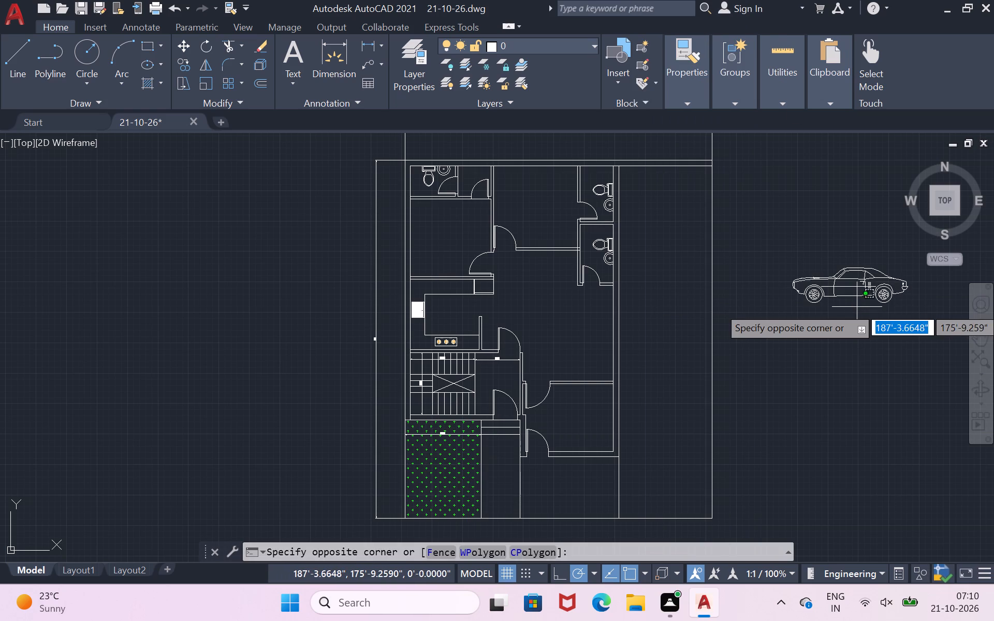
left_click(858, 274)
left_click(858, 274)
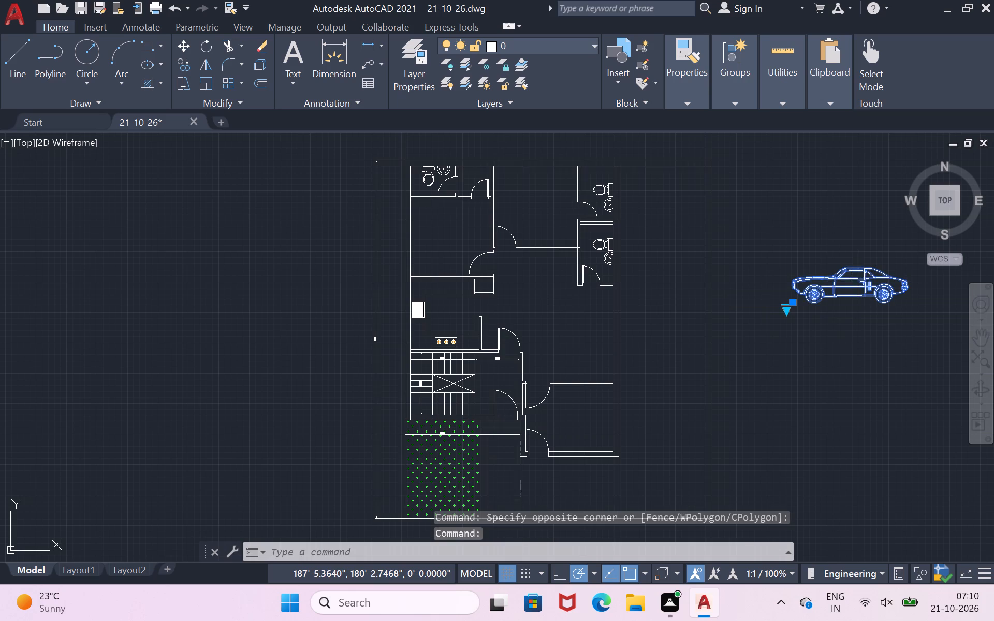
left_click(789, 309)
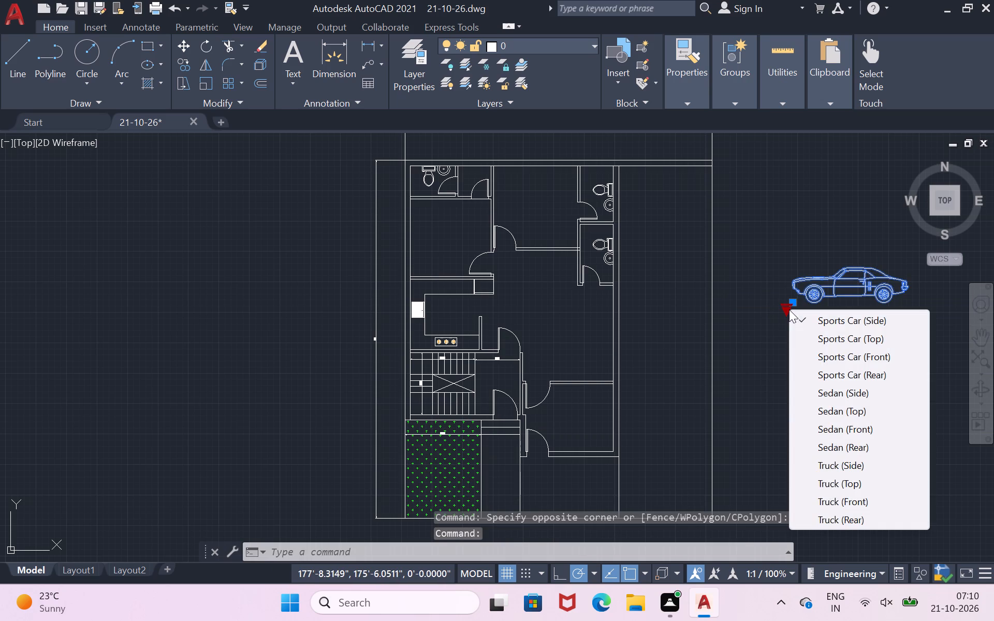
left_click(827, 341)
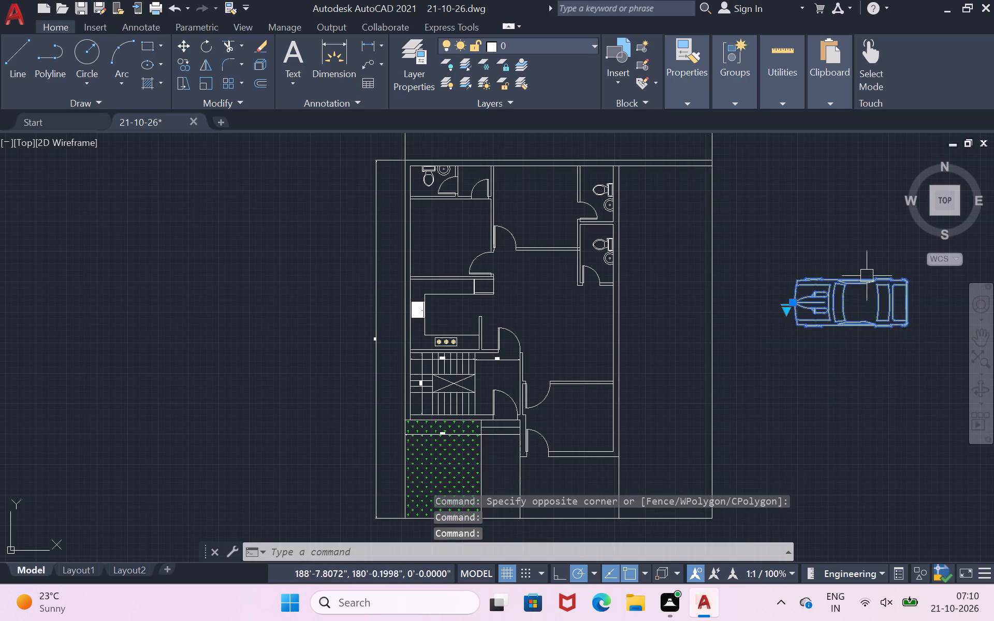
Rotate the sports car 90 degrees clockwise about a point near its rear corner so its front faces north.
type("ro")
key("Return")
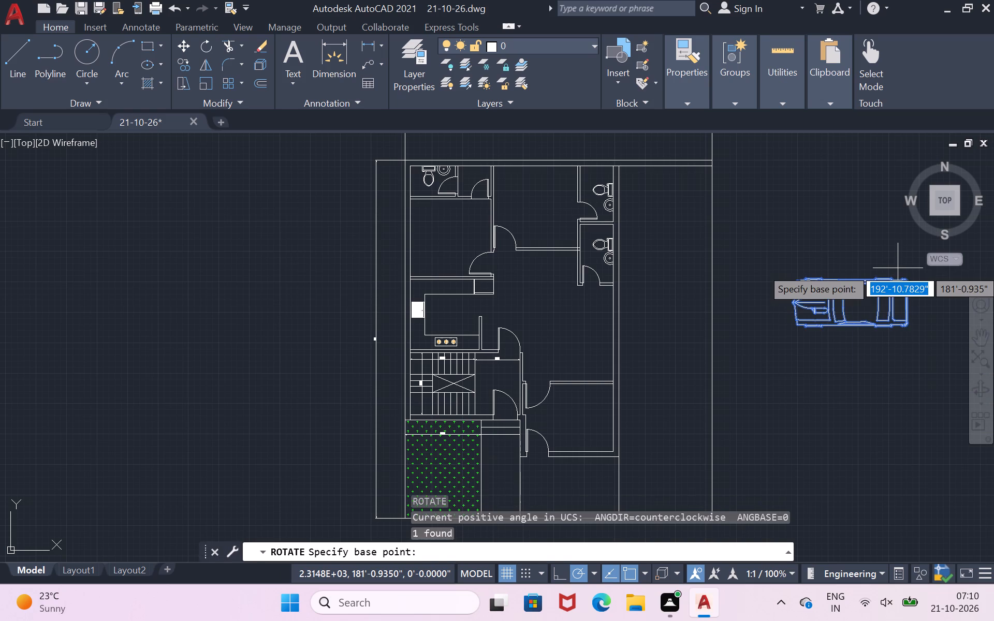
left_click(898, 268)
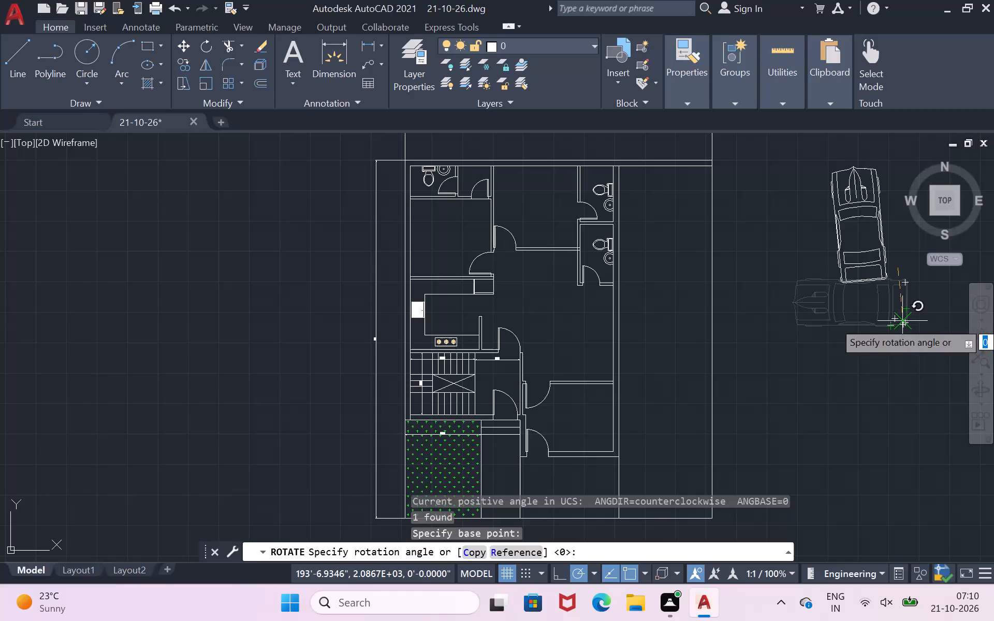
left_click(900, 340)
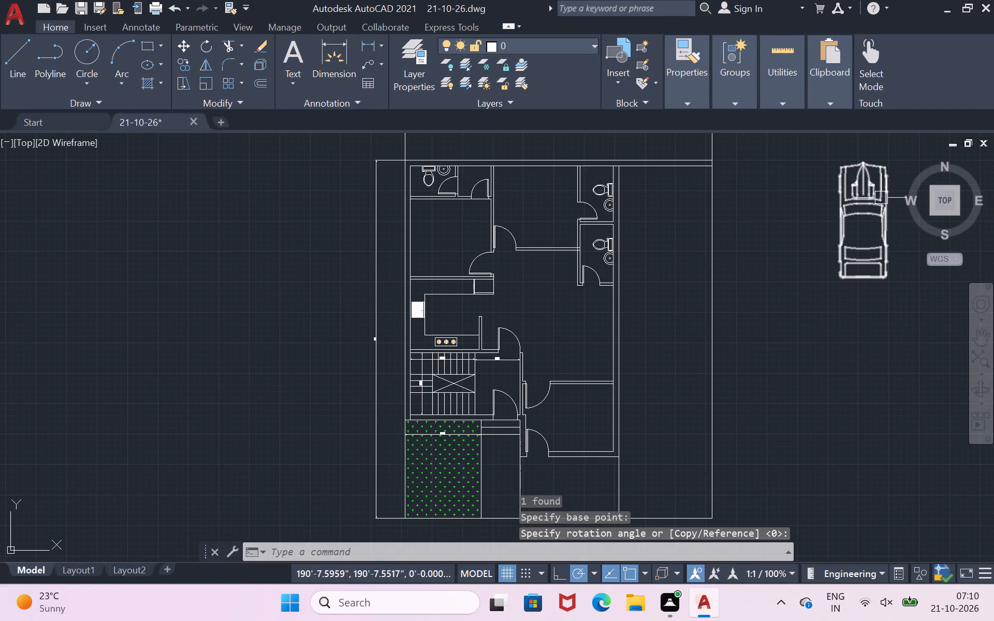
Move the upright car southwest, closer to the plan's east boundary but still outside it.
left_click(881, 198)
key("m")
key("Return")
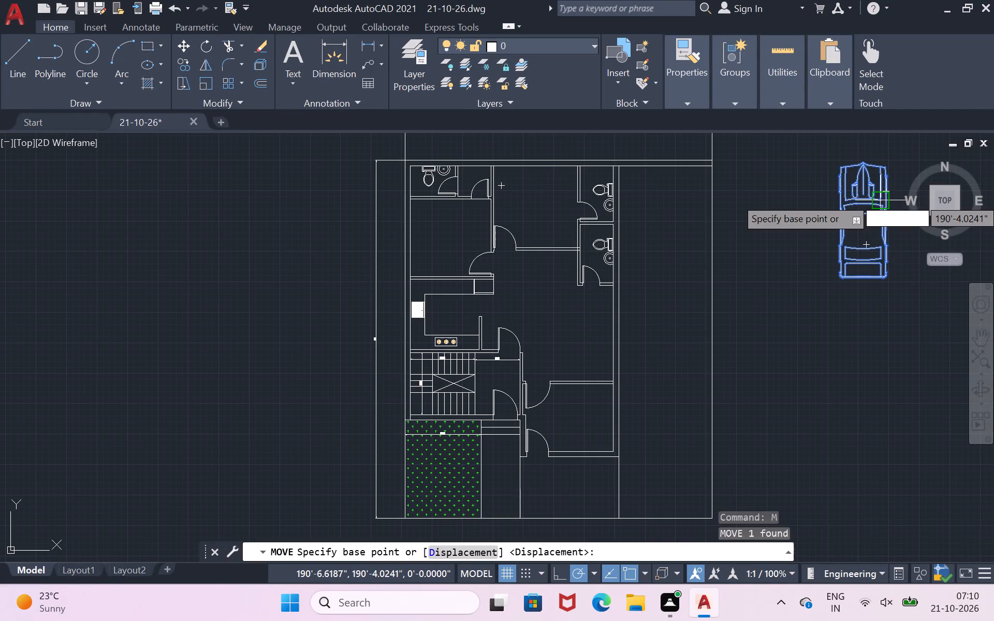
left_click(881, 198)
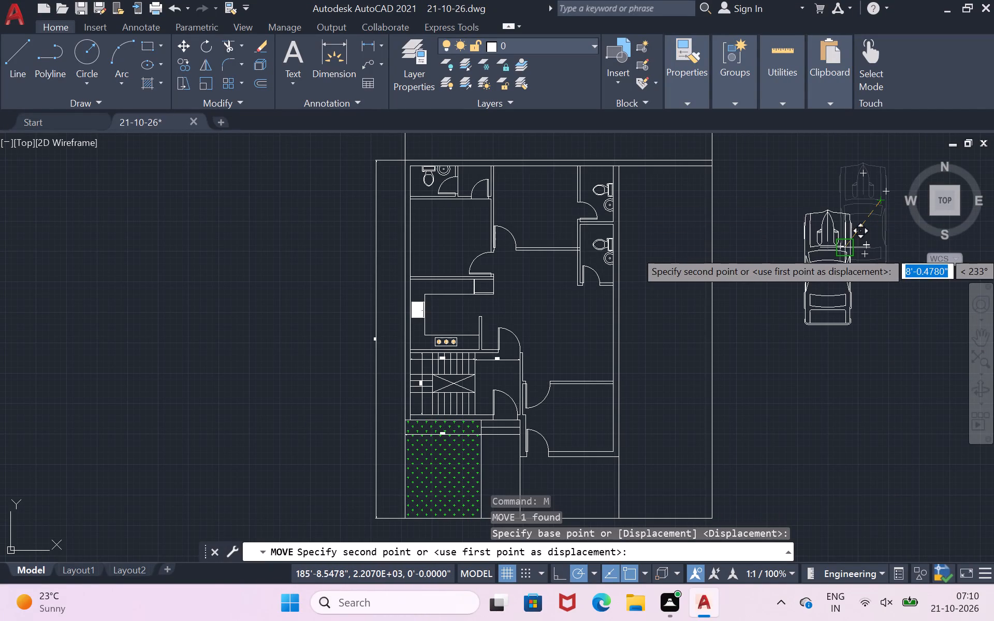
left_click(805, 276)
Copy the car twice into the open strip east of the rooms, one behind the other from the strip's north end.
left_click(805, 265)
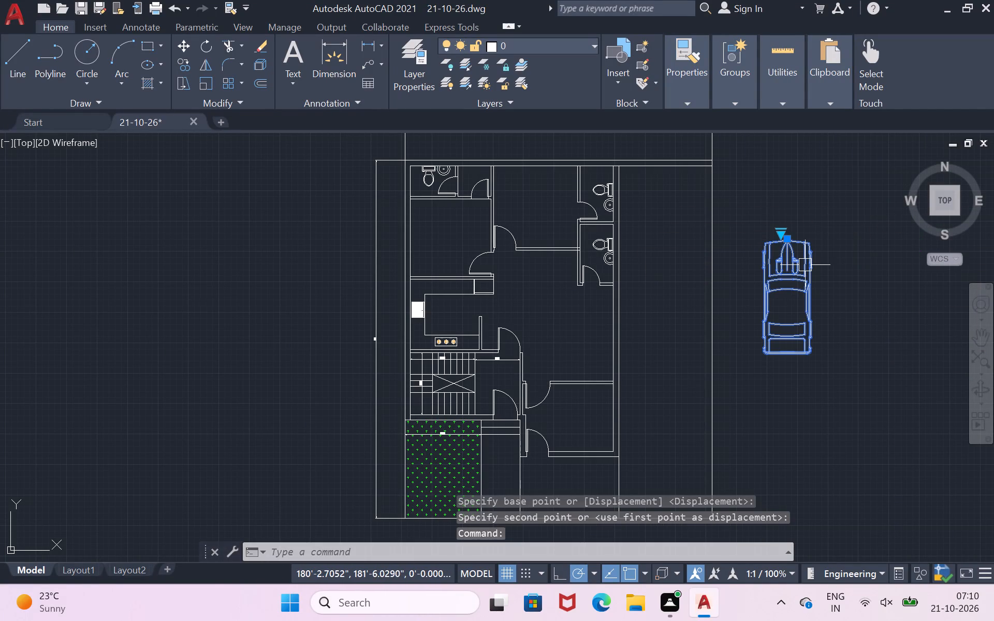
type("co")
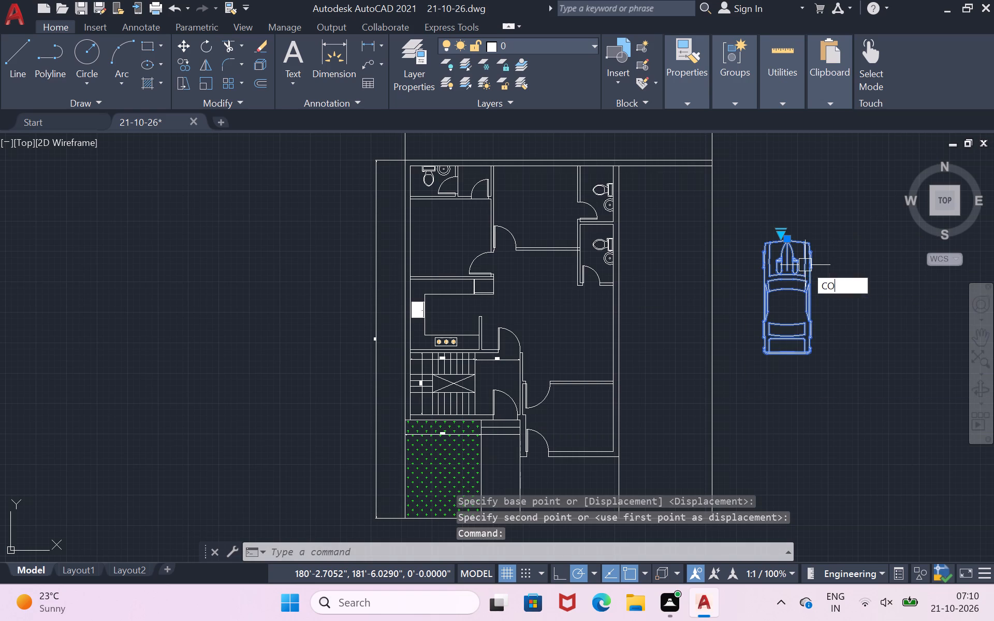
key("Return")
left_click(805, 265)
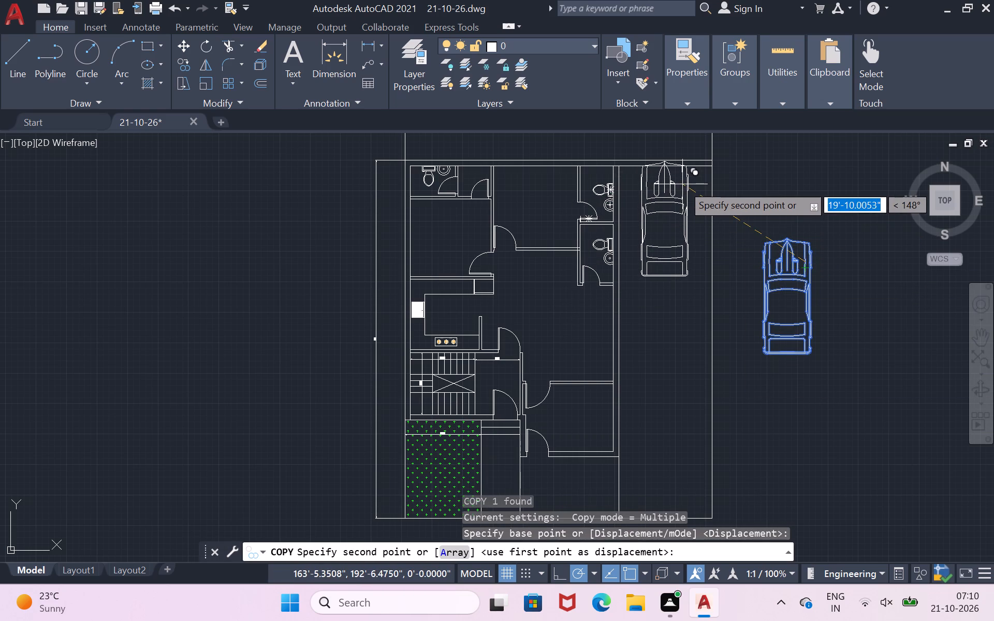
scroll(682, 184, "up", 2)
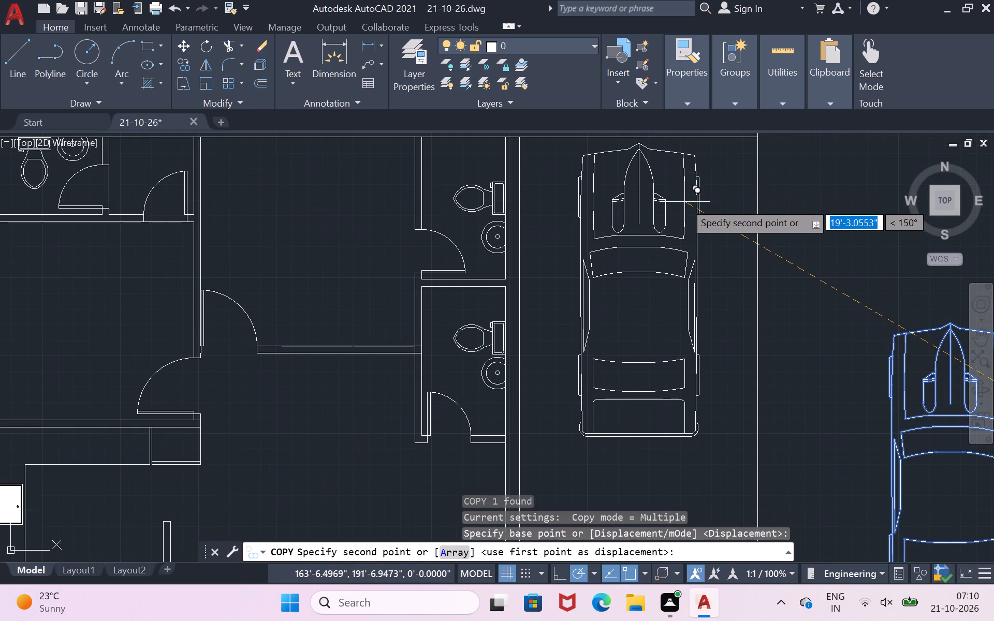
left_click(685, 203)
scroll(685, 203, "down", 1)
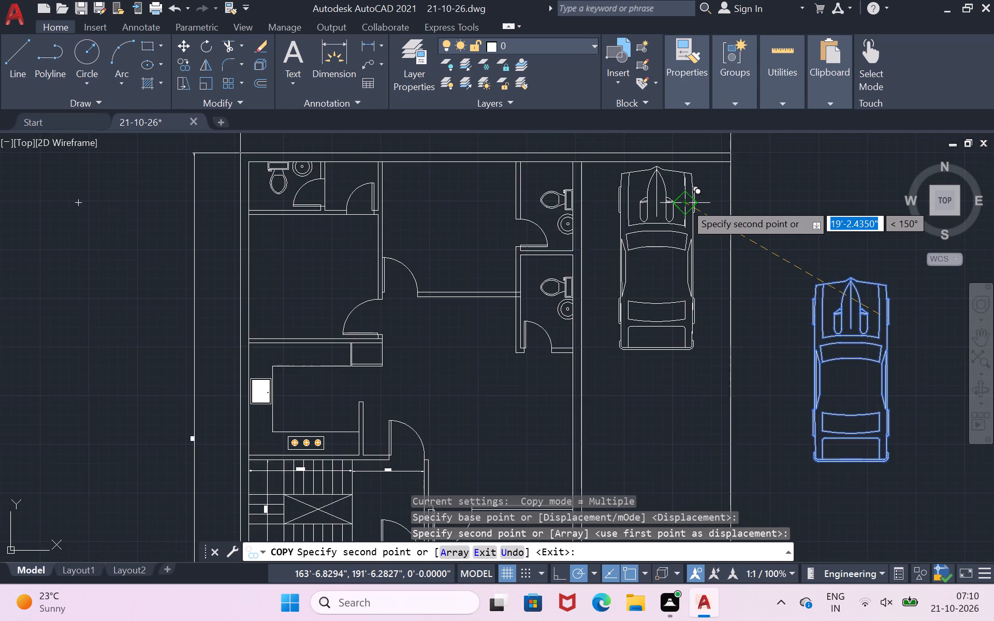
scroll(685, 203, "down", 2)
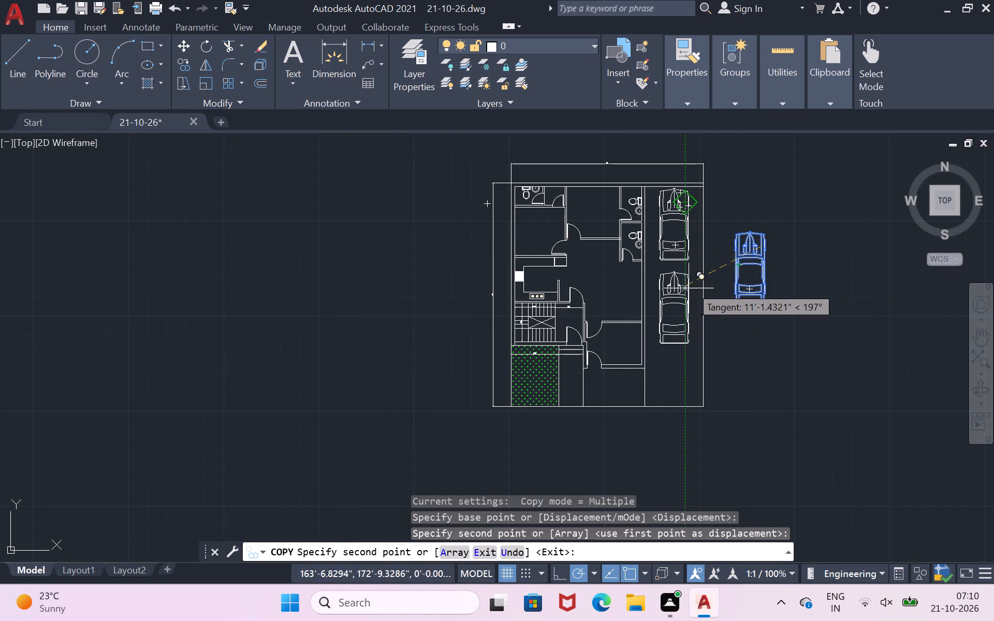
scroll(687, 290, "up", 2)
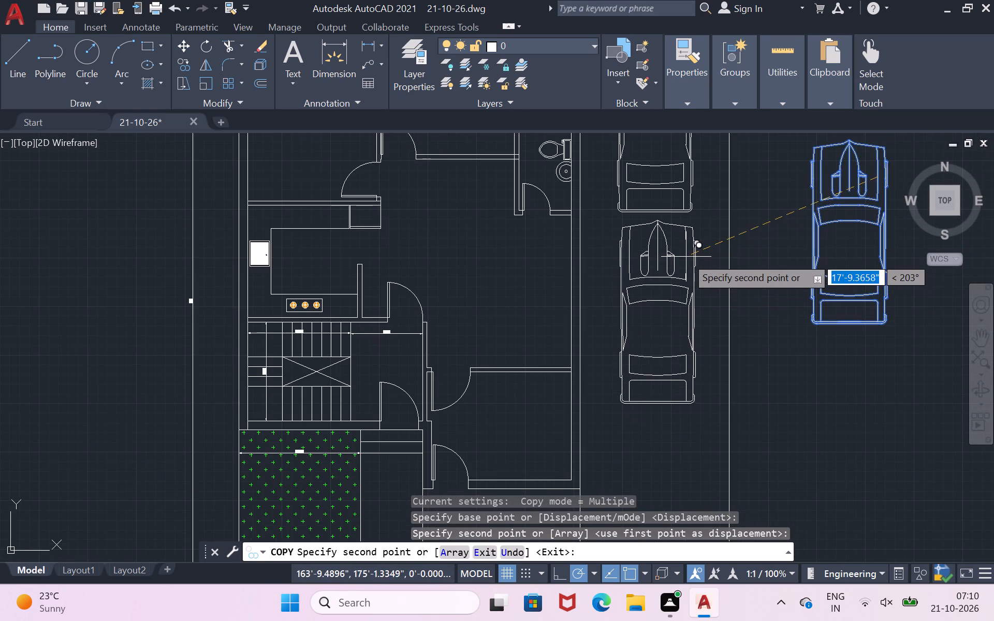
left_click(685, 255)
Copy the car straight south of the original twice, about 17'-8" and about 36' away, forming a column outside the boundary.
scroll(686, 257, "down", 1)
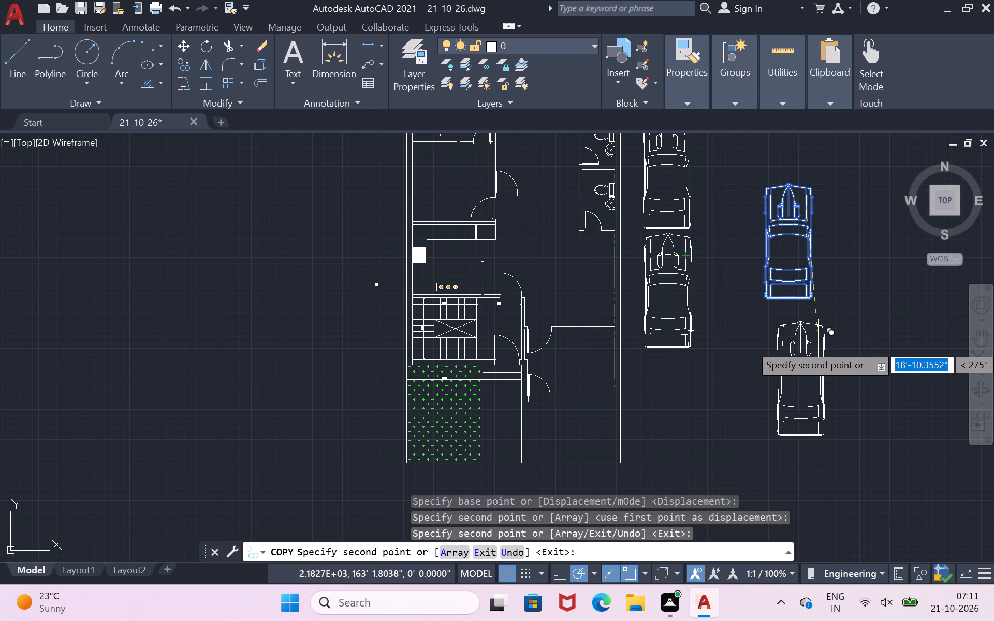
scroll(811, 332, "up", 1)
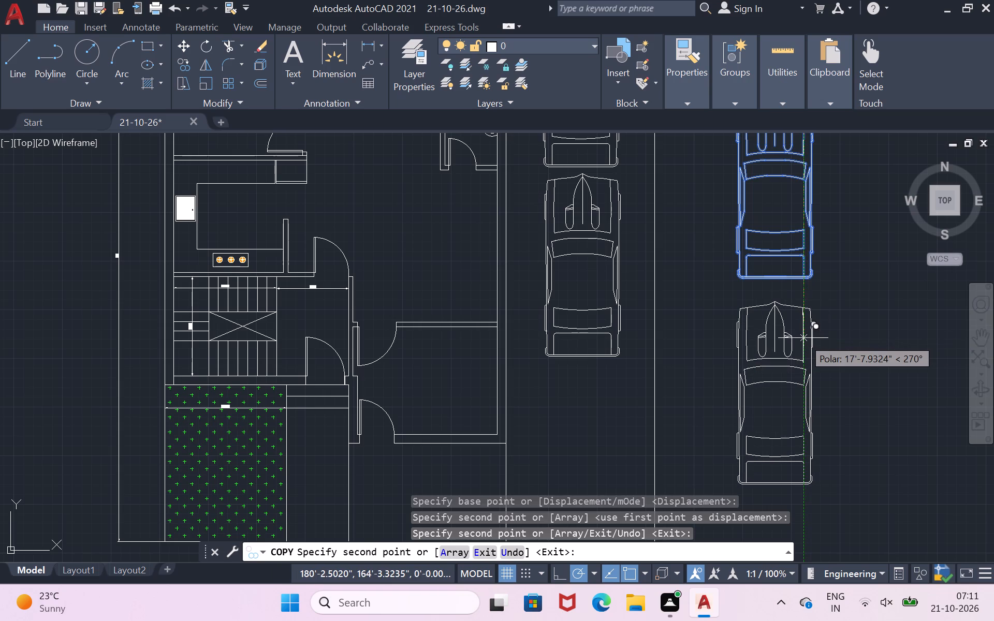
left_click(803, 338)
scroll(804, 337, "down", 2)
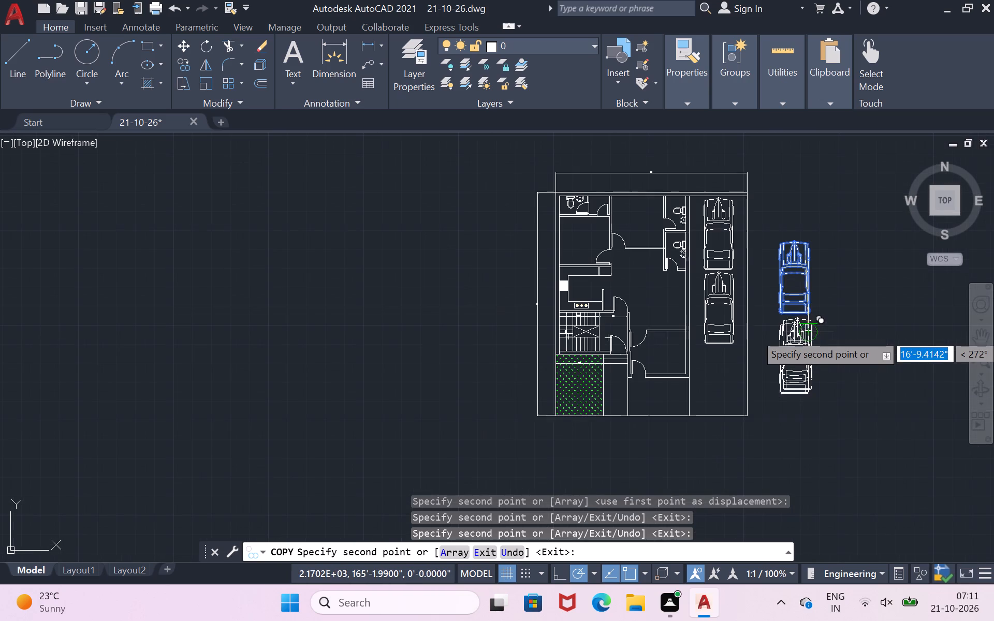
scroll(807, 422, "up", 1)
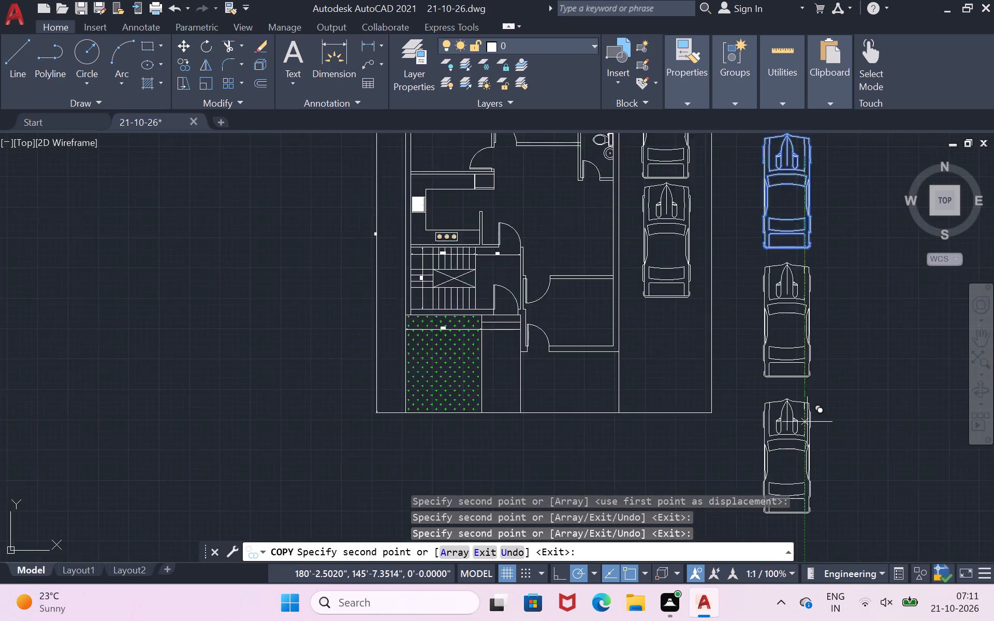
scroll(807, 422, "up", 1)
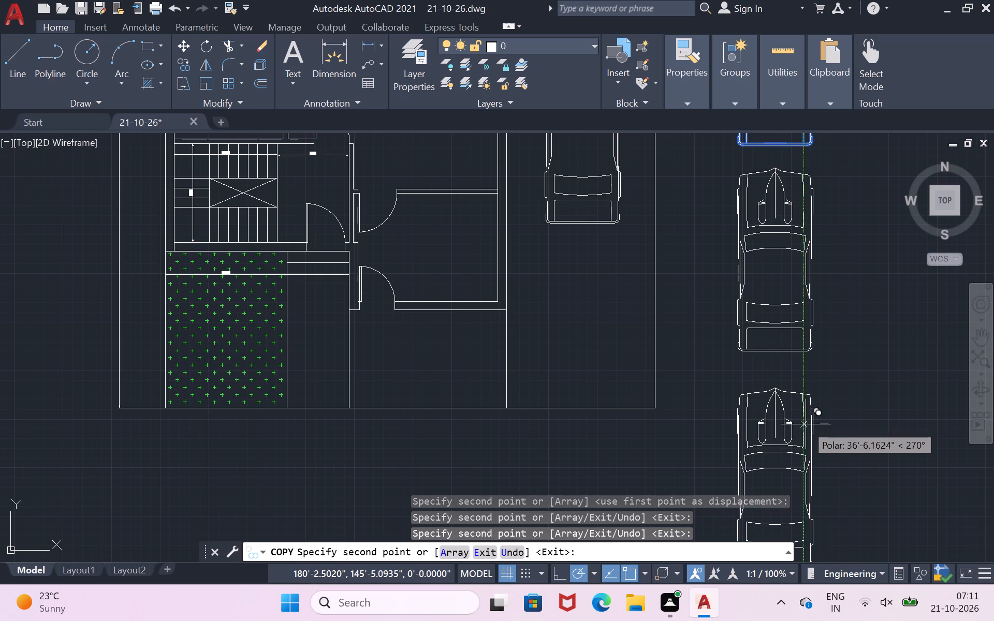
left_click(805, 417)
scroll(818, 406, "down", 1)
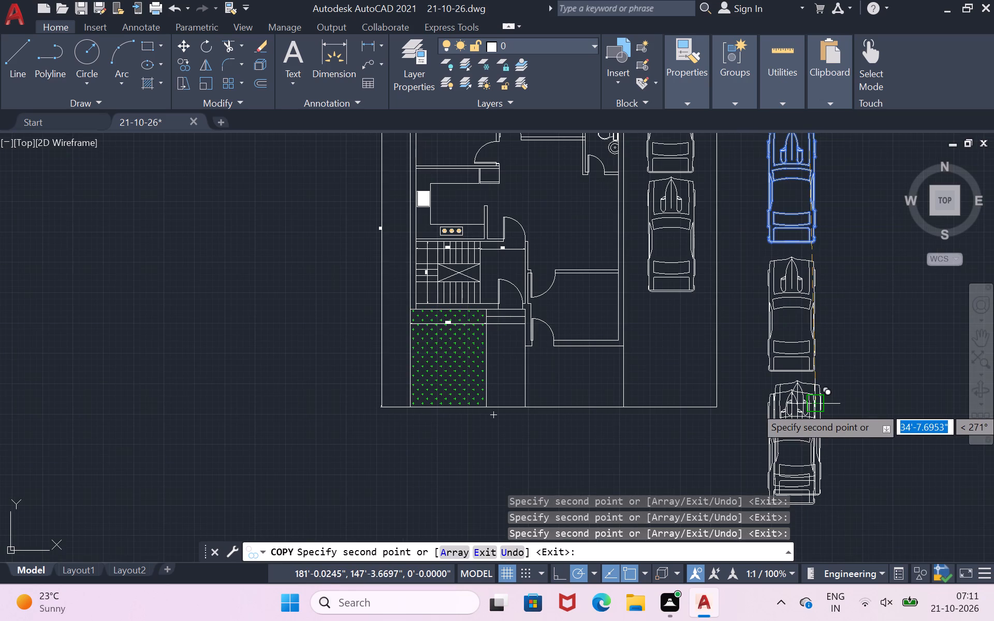
key("Return")
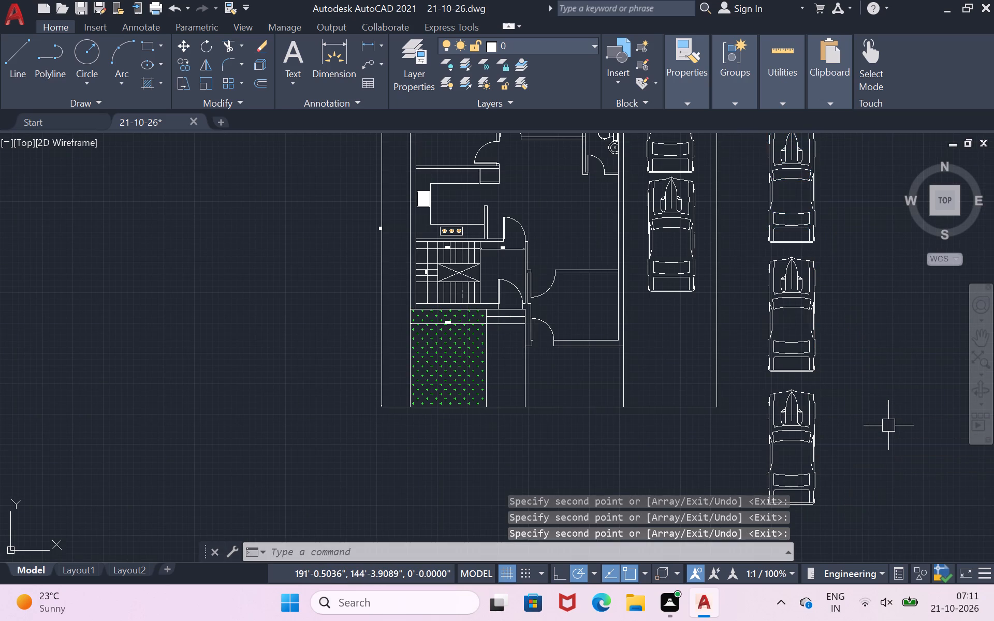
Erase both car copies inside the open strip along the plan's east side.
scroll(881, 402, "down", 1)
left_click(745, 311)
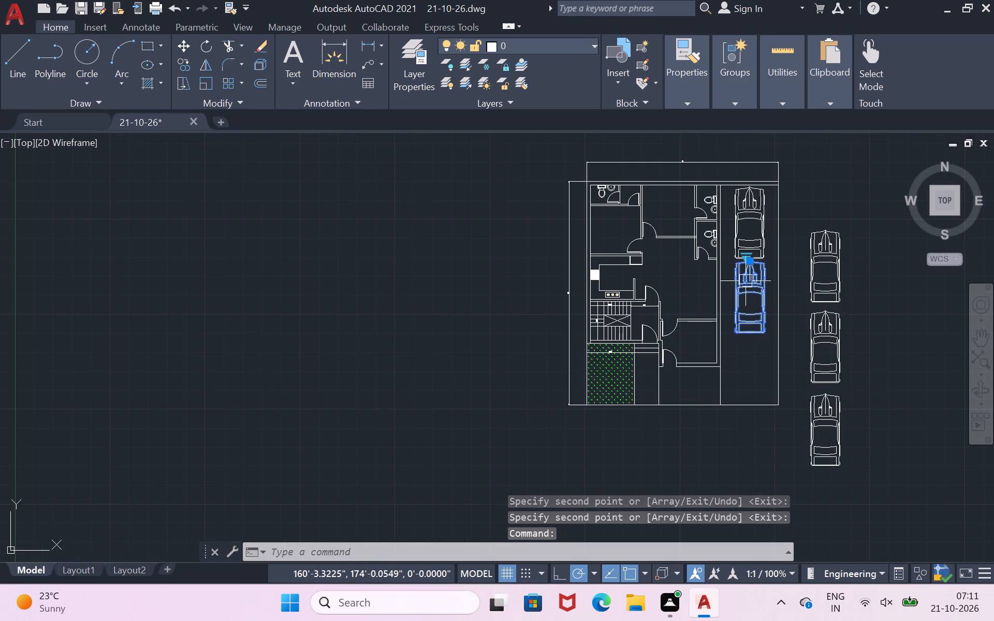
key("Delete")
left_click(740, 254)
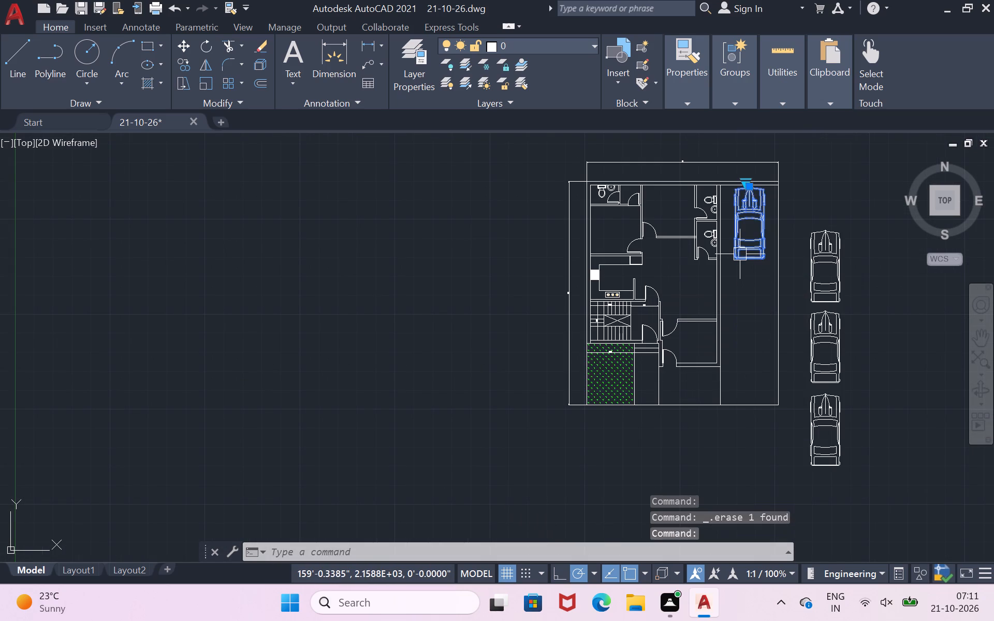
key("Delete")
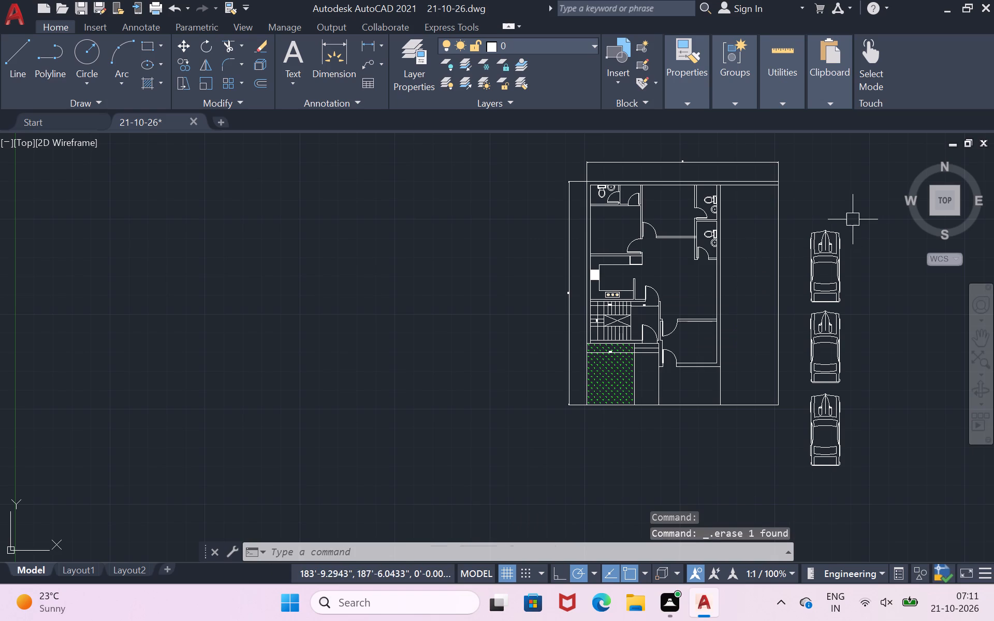
Scale the three cars outside the east boundary down slightly together, from a base point just southwest of the column.
left_click(853, 219)
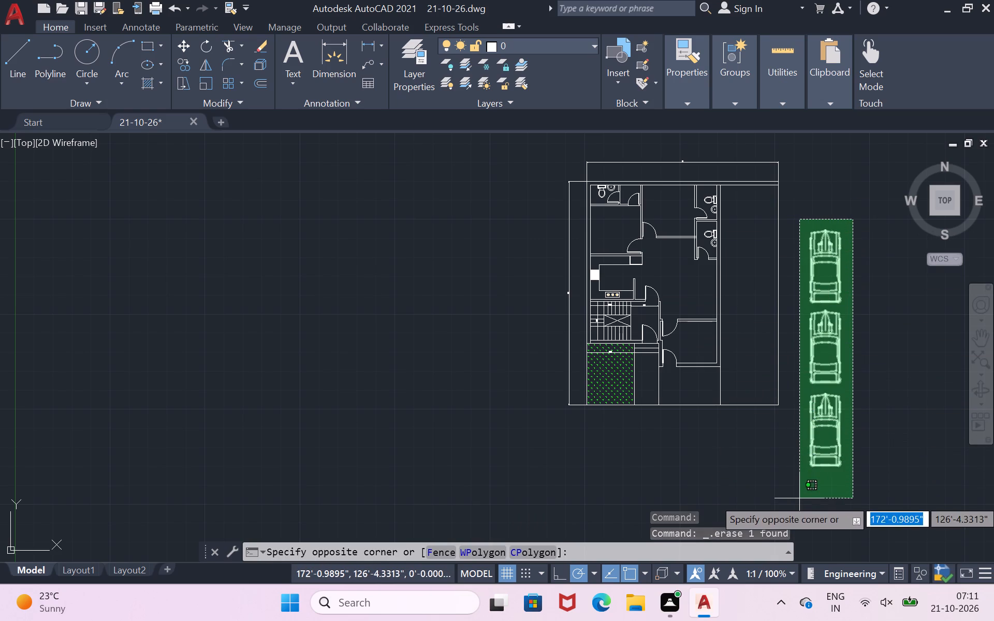
left_click(799, 498)
type("sc")
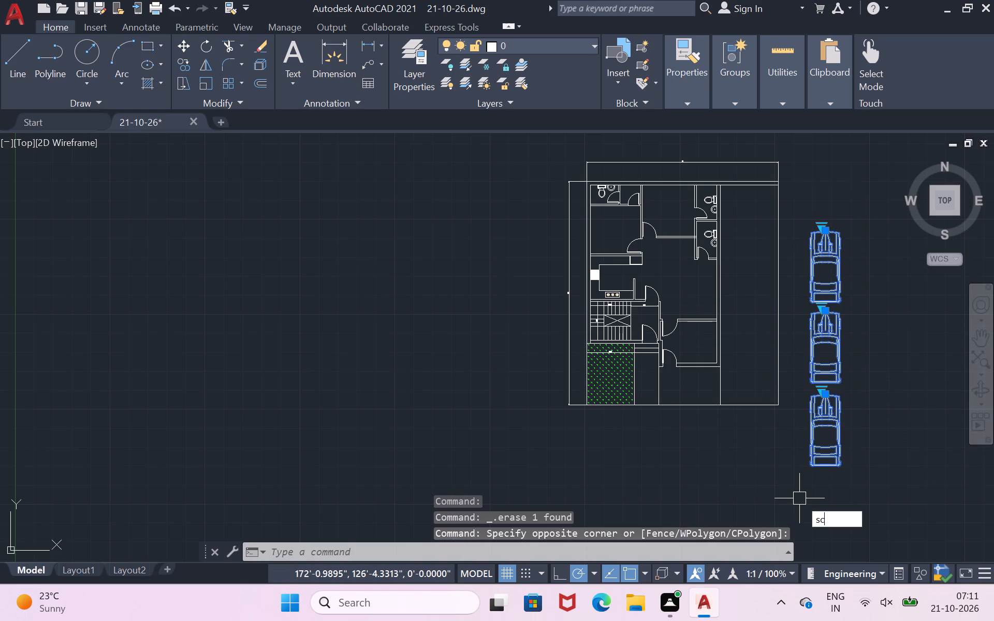
key("Return")
left_click(799, 498)
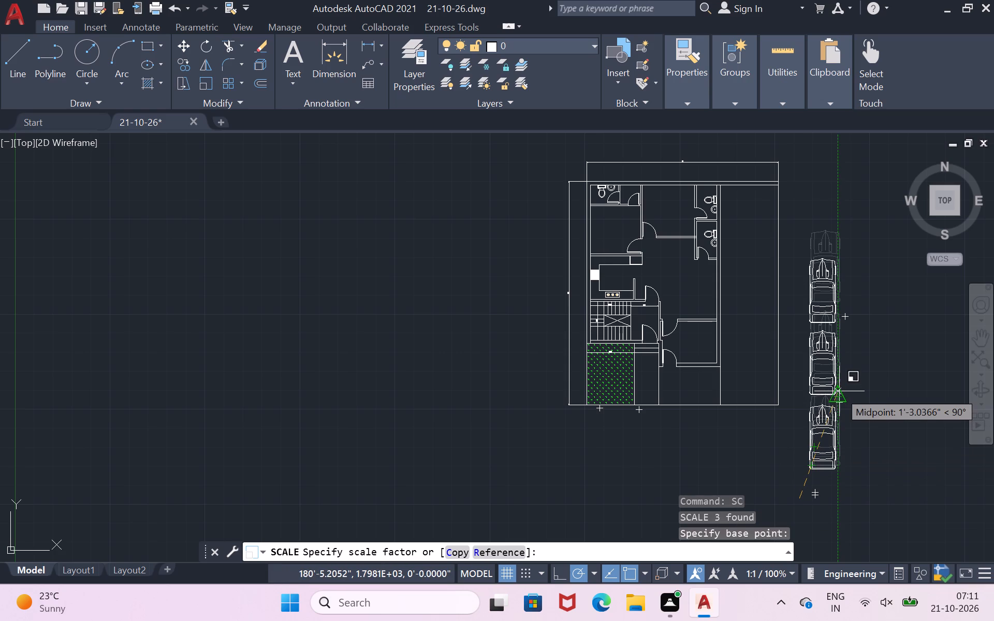
left_click(839, 391)
Move all three cars about 21'-9" northwest into the open strip east of the rooms, keeping them in one column.
left_click(838, 373)
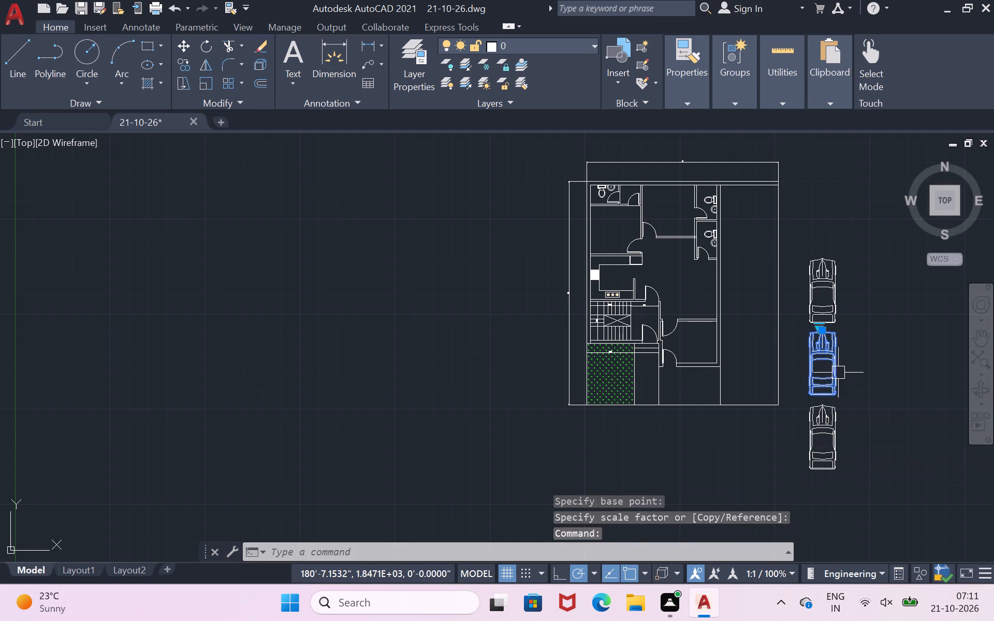
left_click(829, 440)
left_click(834, 307)
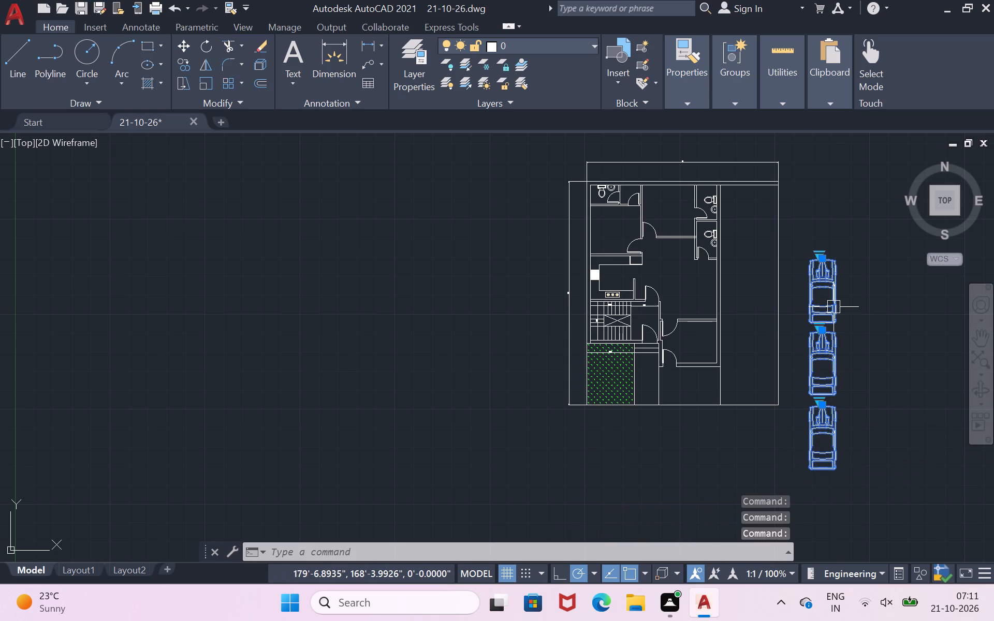
key("m")
key("Return")
left_click(834, 307)
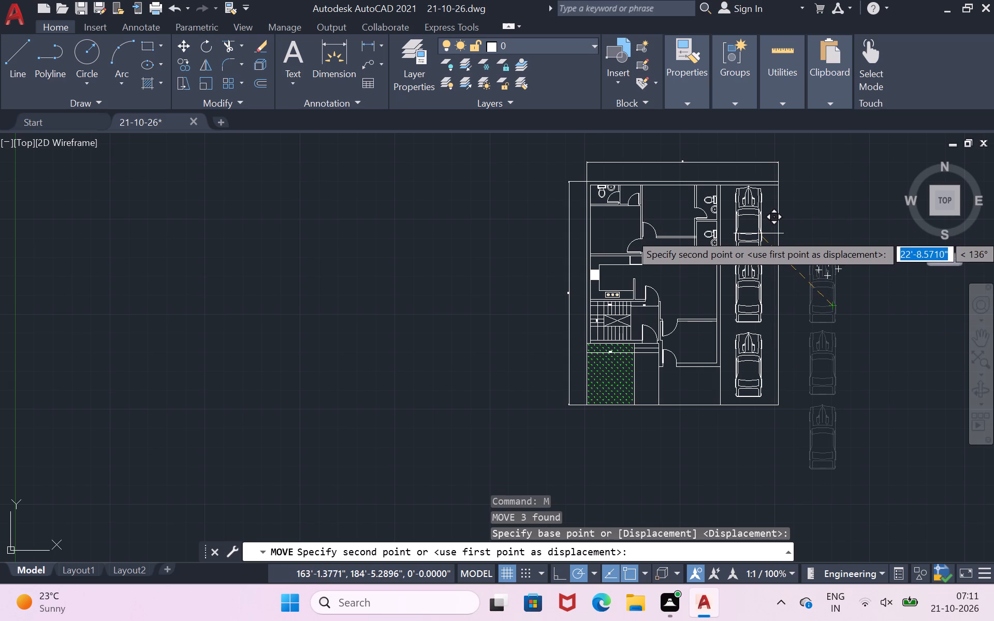
scroll(757, 241, "up", 1)
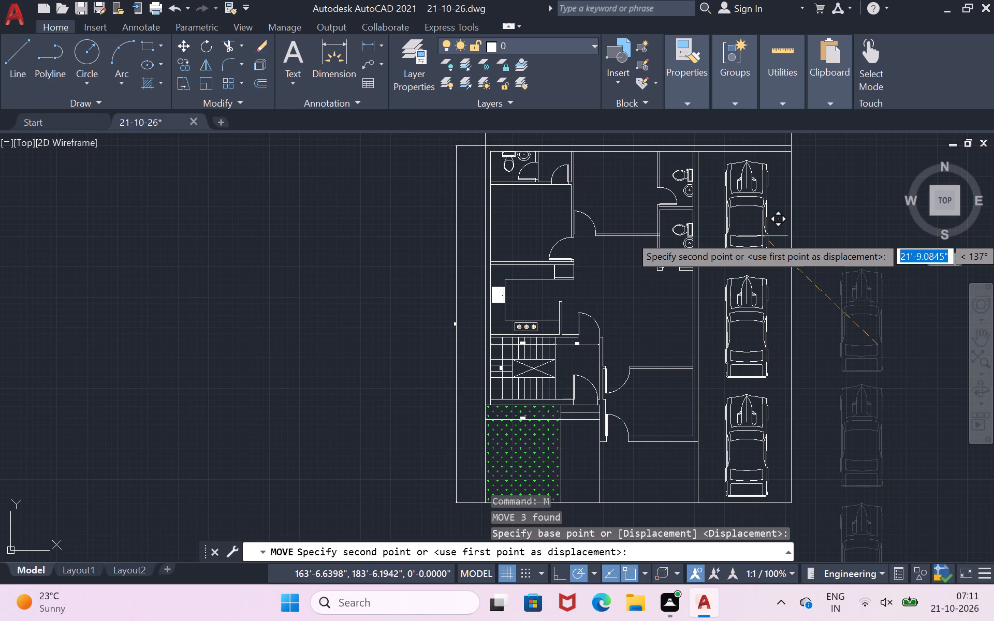
left_click(763, 235)
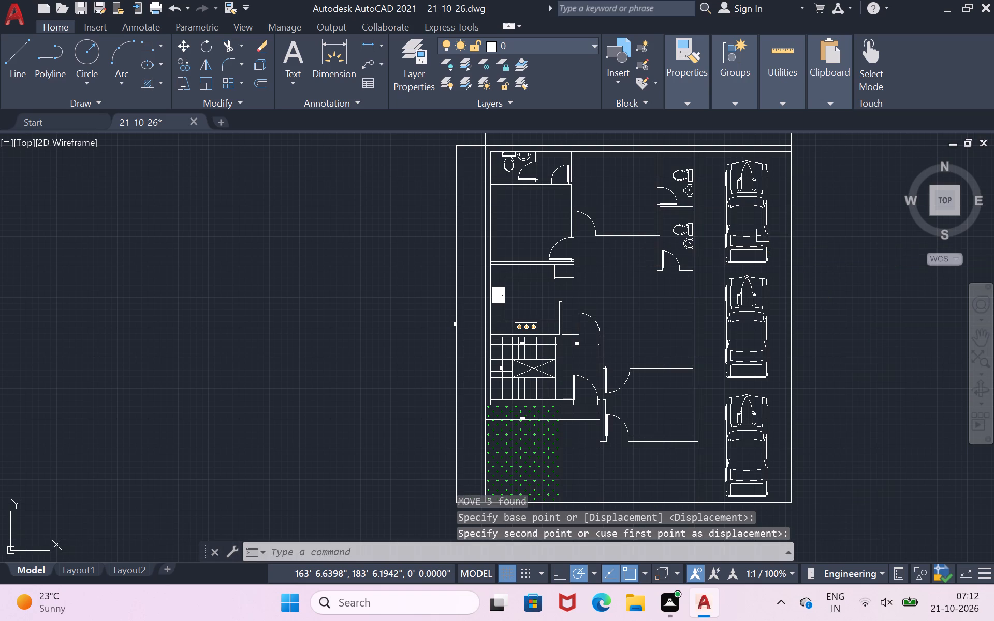
Move the southernmost car in the strip straight north by about 1', away from the south boundary.
scroll(817, 289, "down", 1)
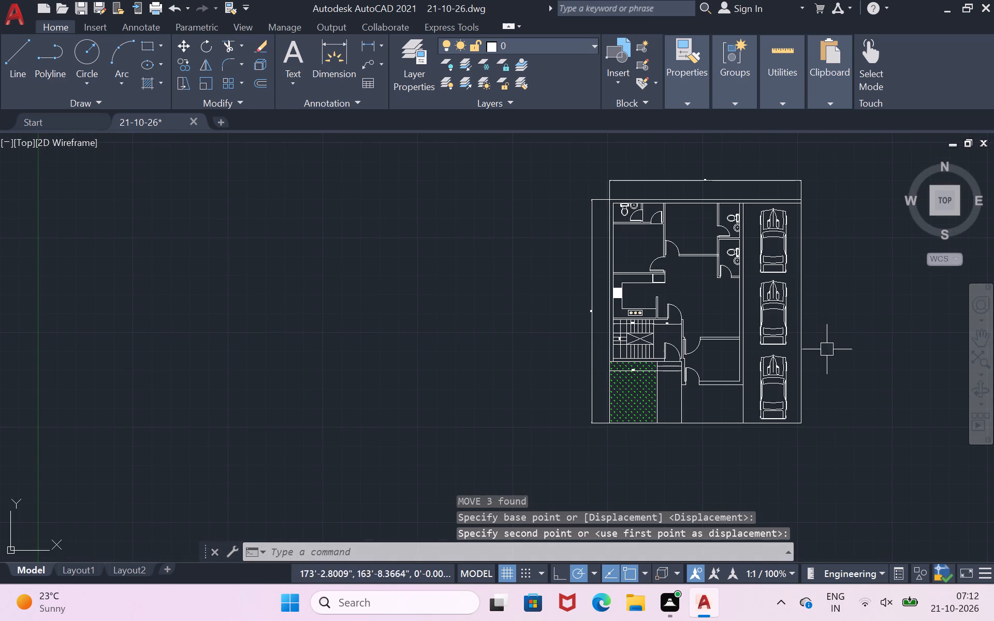
scroll(827, 364, "up", 3)
scroll(827, 364, "down", 1)
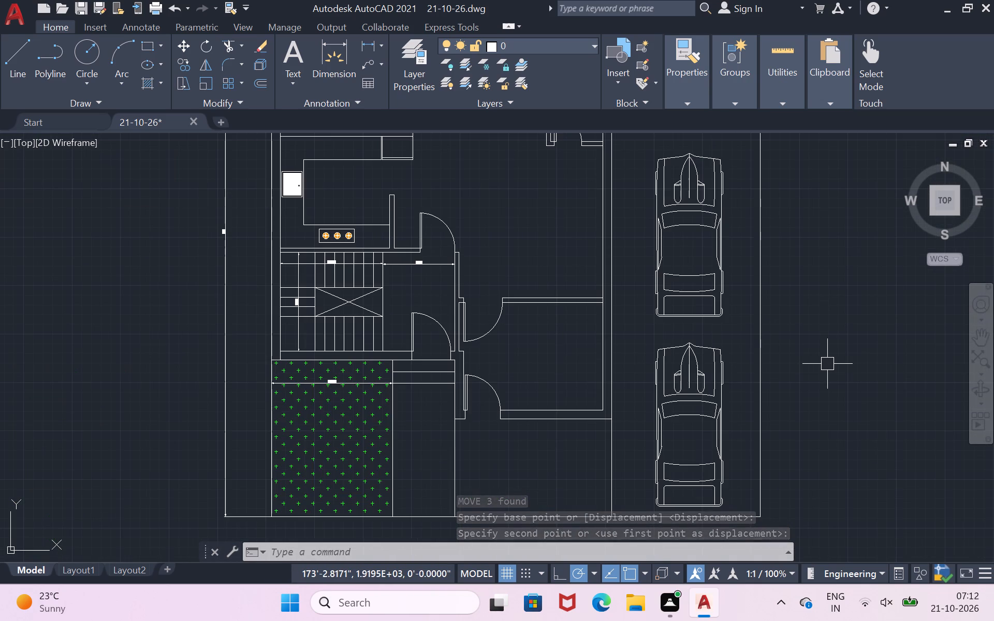
scroll(676, 438, "down", 1)
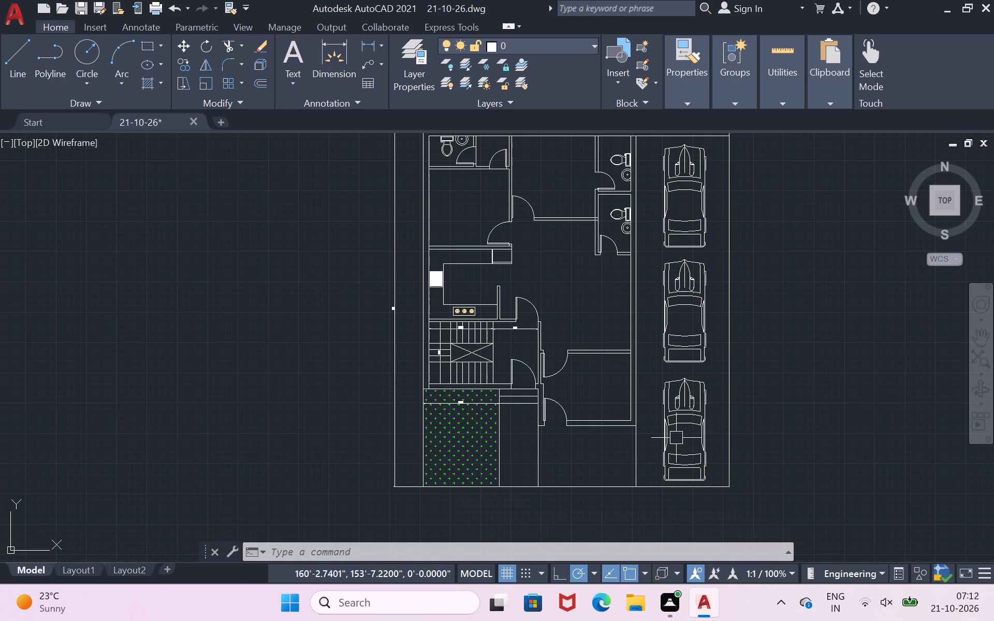
left_click(681, 421)
scroll(681, 421, "up", 1)
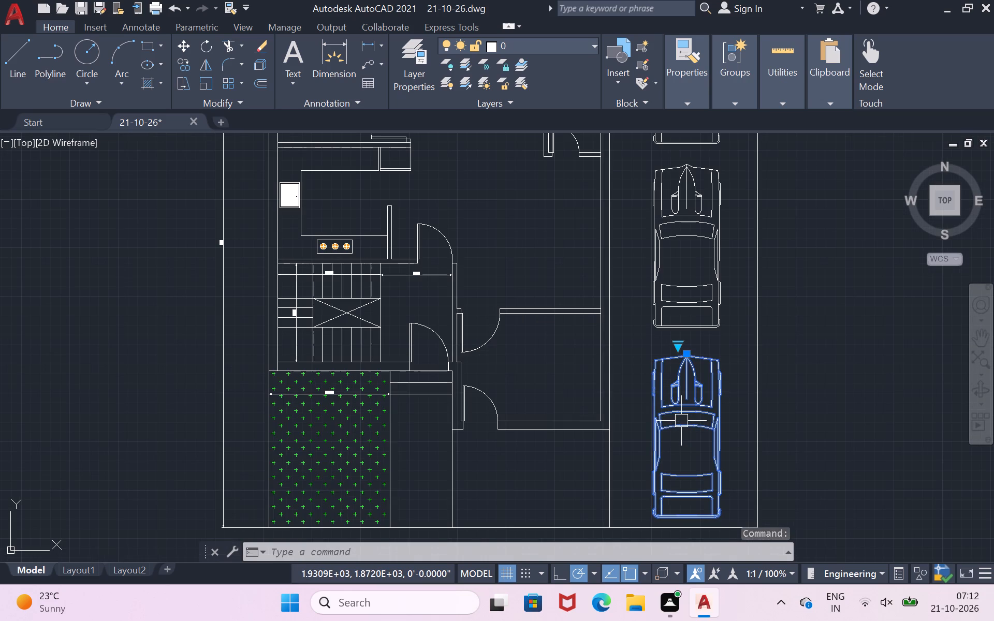
scroll(681, 421, "down", 1)
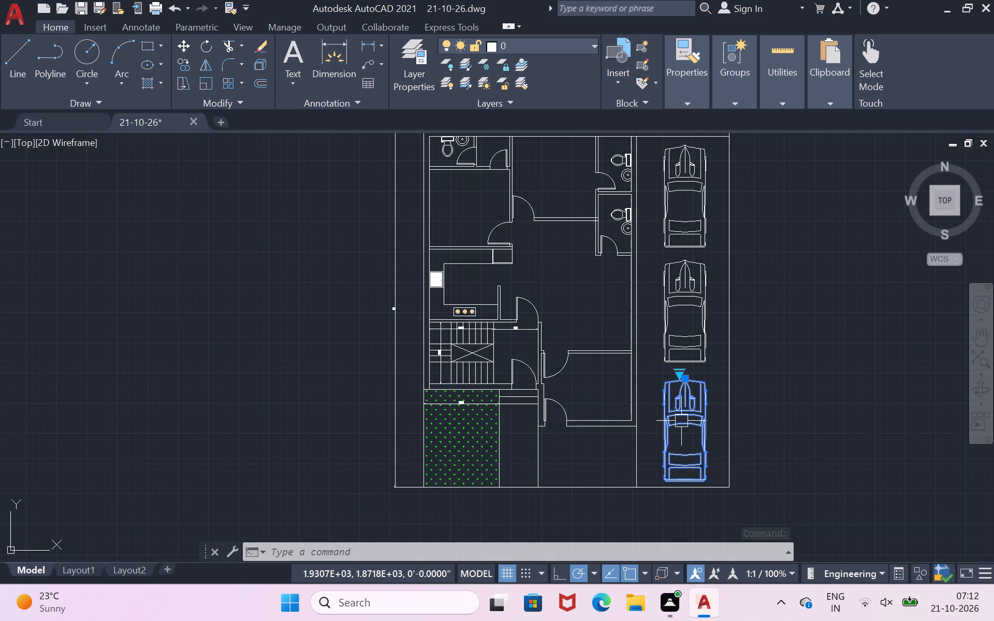
key("Return")
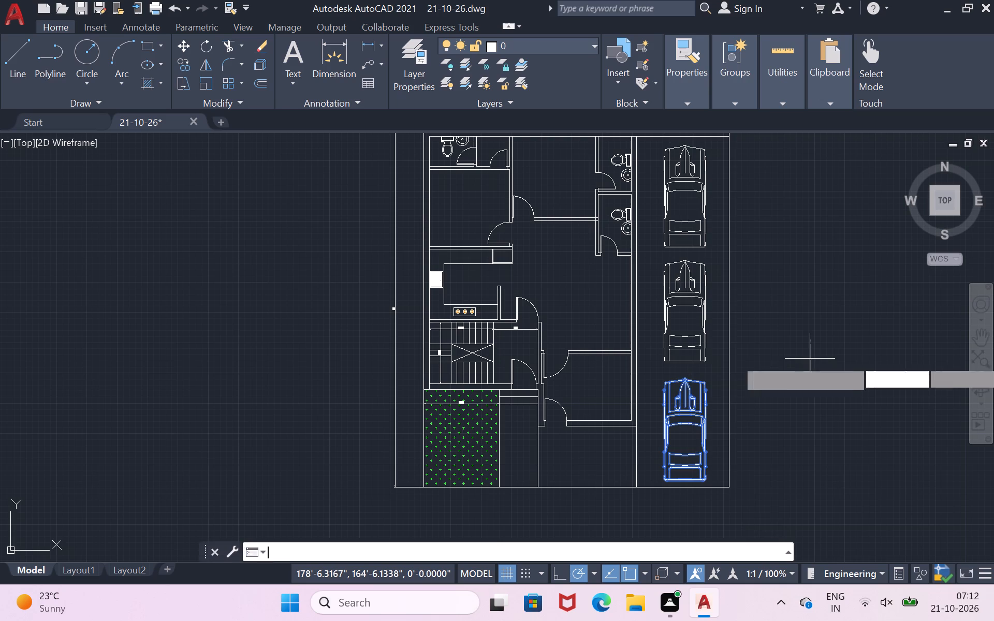
scroll(783, 515, "up", 2)
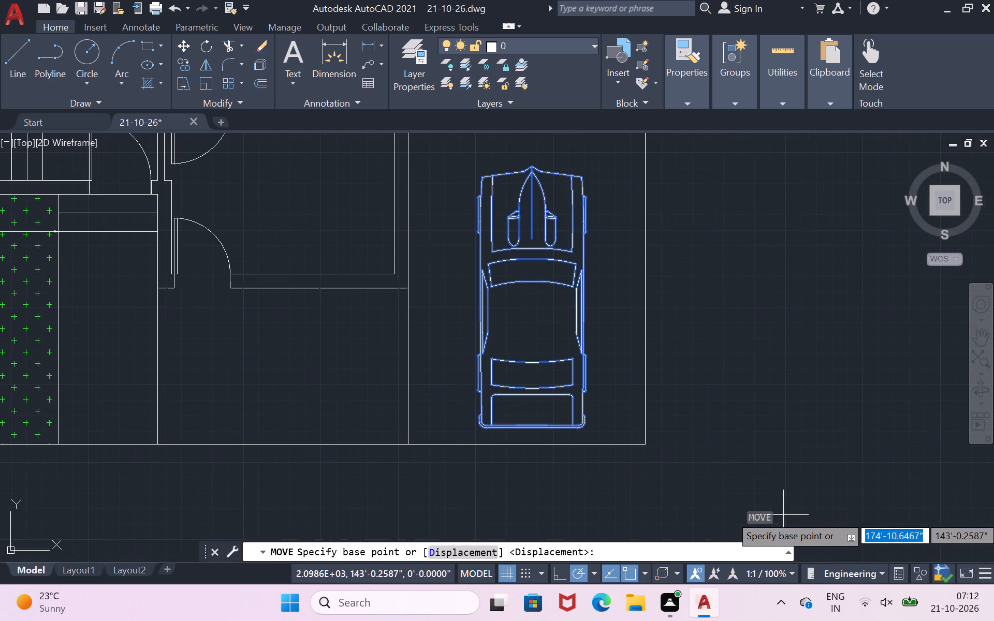
scroll(538, 481, "up", 2)
scroll(537, 479, "down", 1)
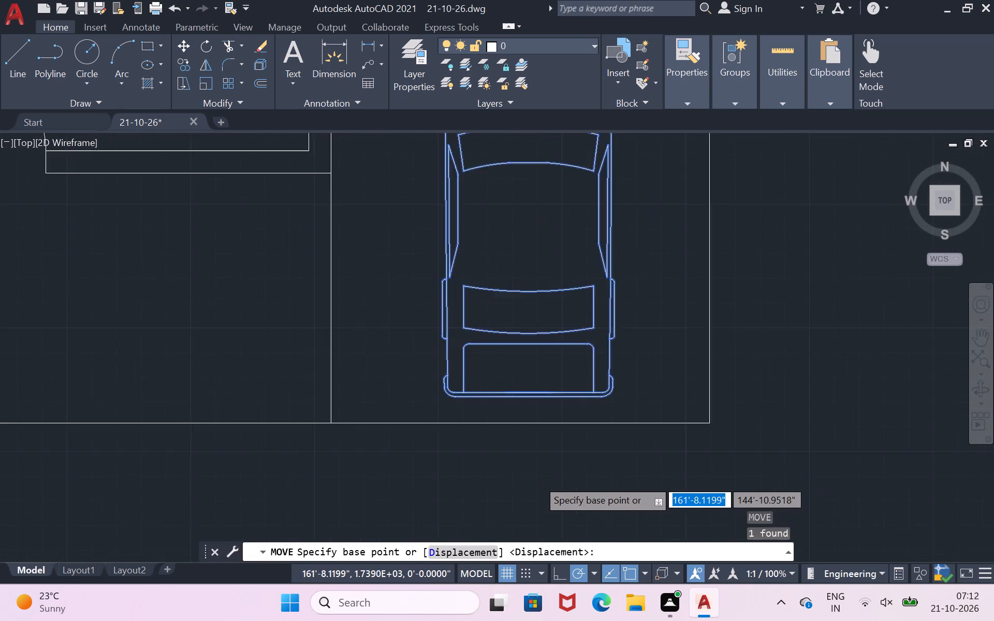
scroll(537, 479, "down", 2)
key("m")
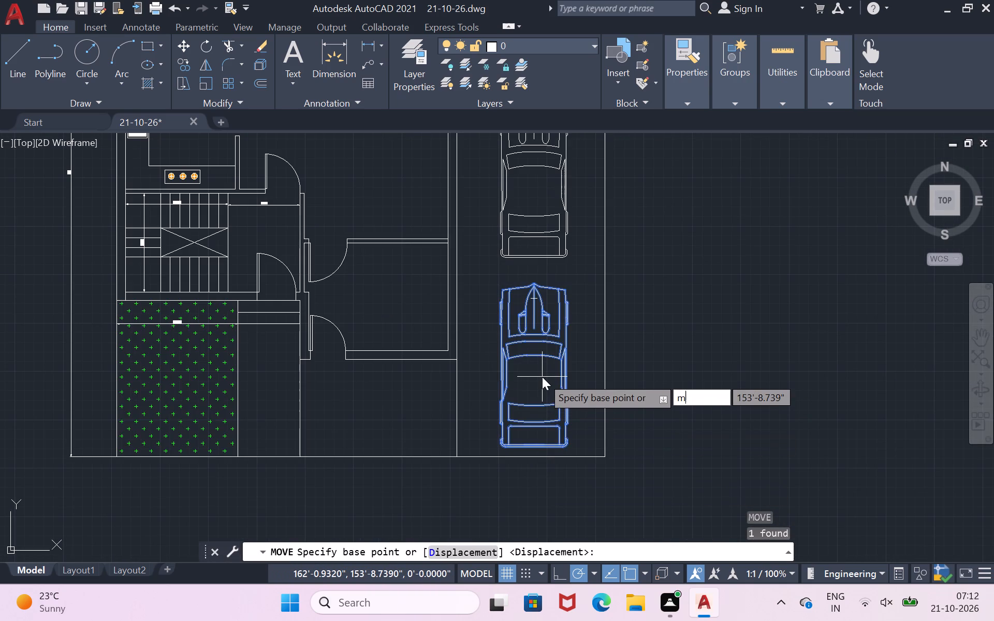
key("Return")
left_click(542, 377)
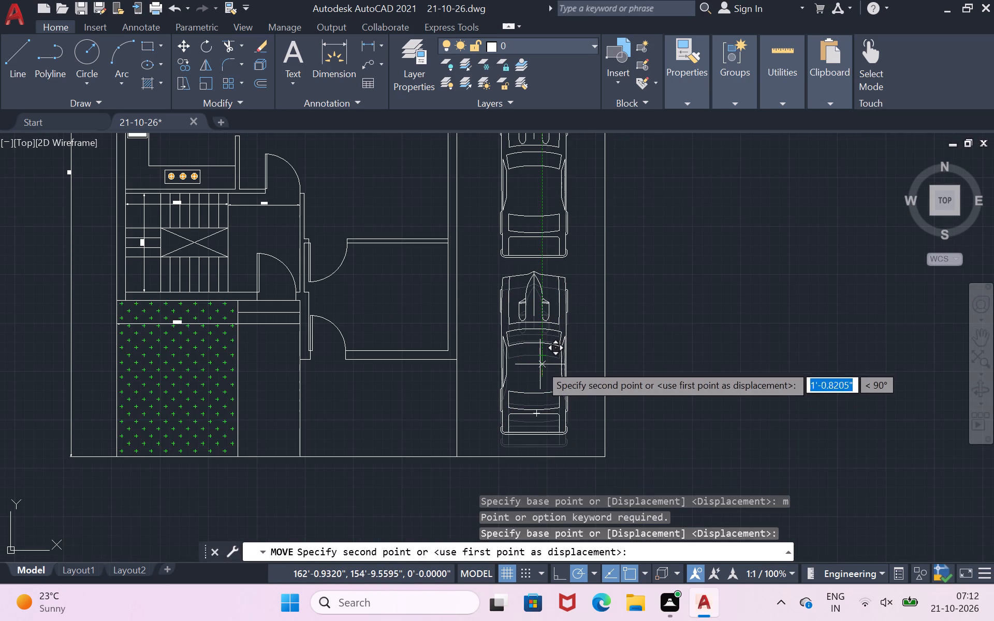
left_click(540, 365)
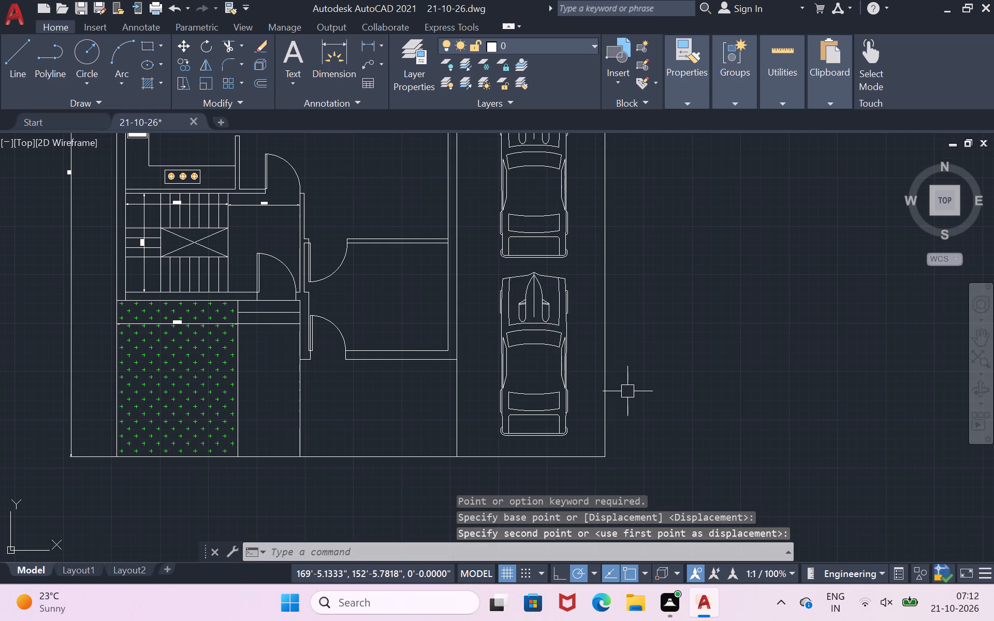
Examine the overall house plan, checking the car column in the east strip and the room layout.
scroll(627, 391, "down", 1)
scroll(668, 327, "down", 1)
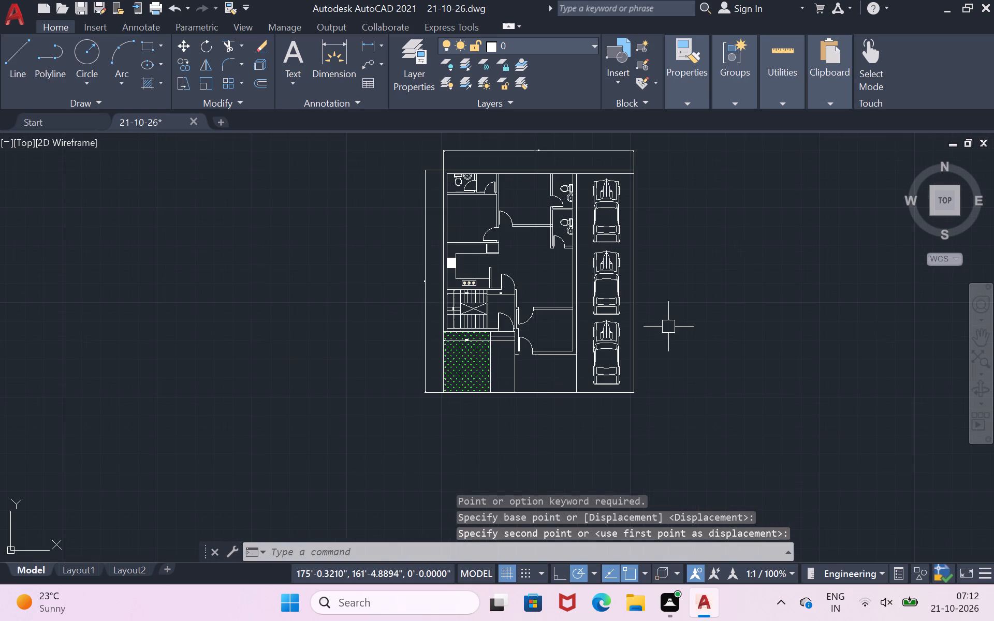
scroll(668, 327, "down", 1)
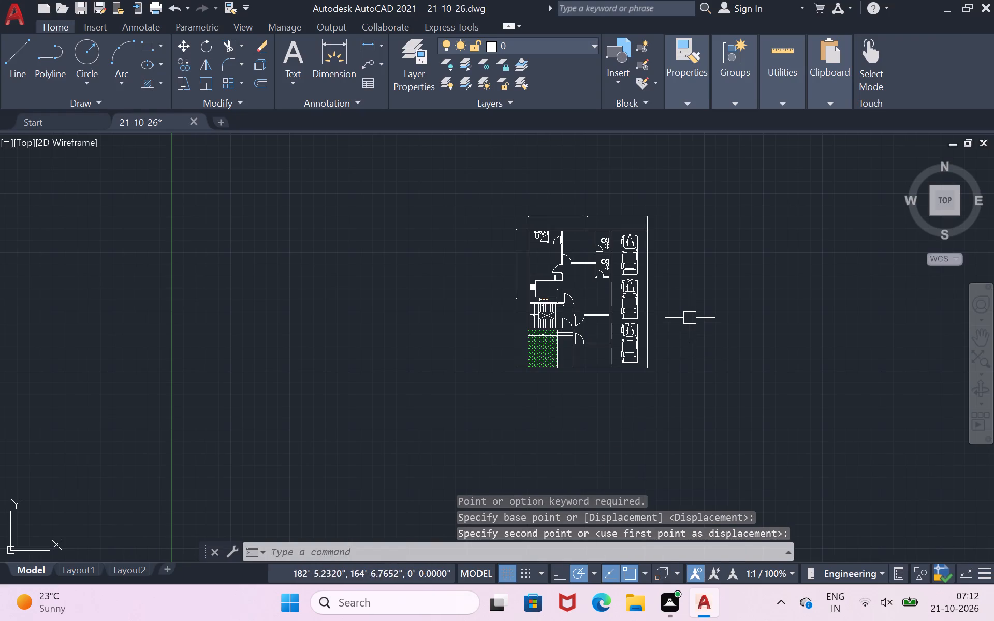
scroll(610, 304, "up", 2)
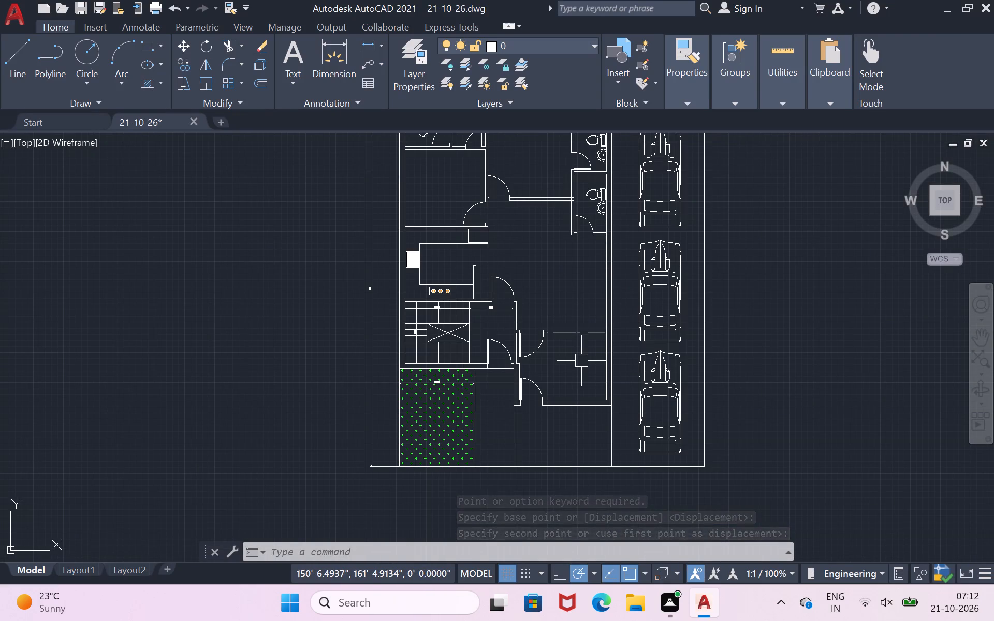
scroll(618, 237, "down", 1)
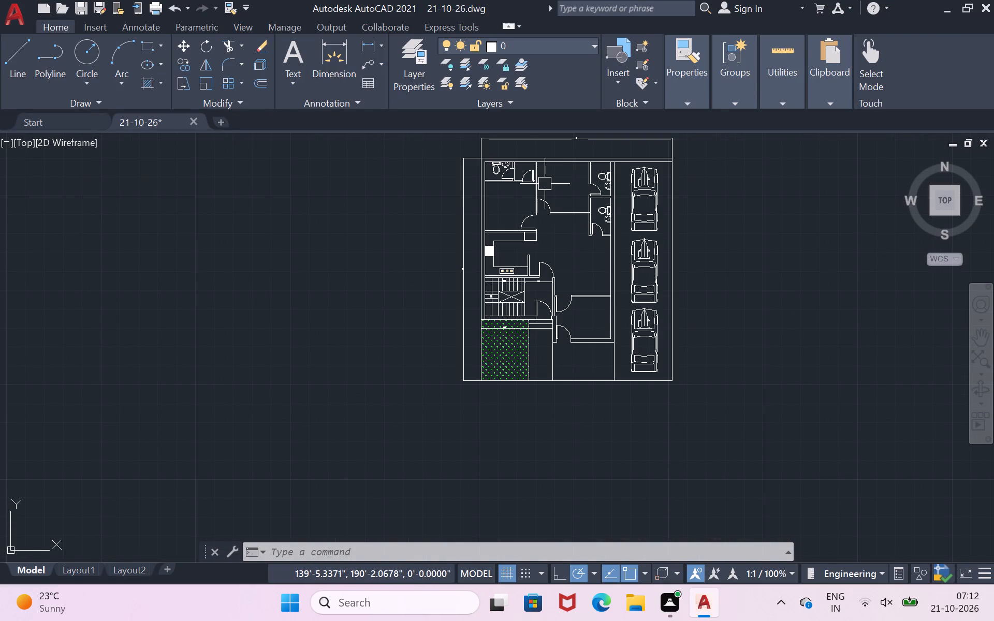
scroll(545, 184, "up", 2)
scroll(545, 184, "down", 1)
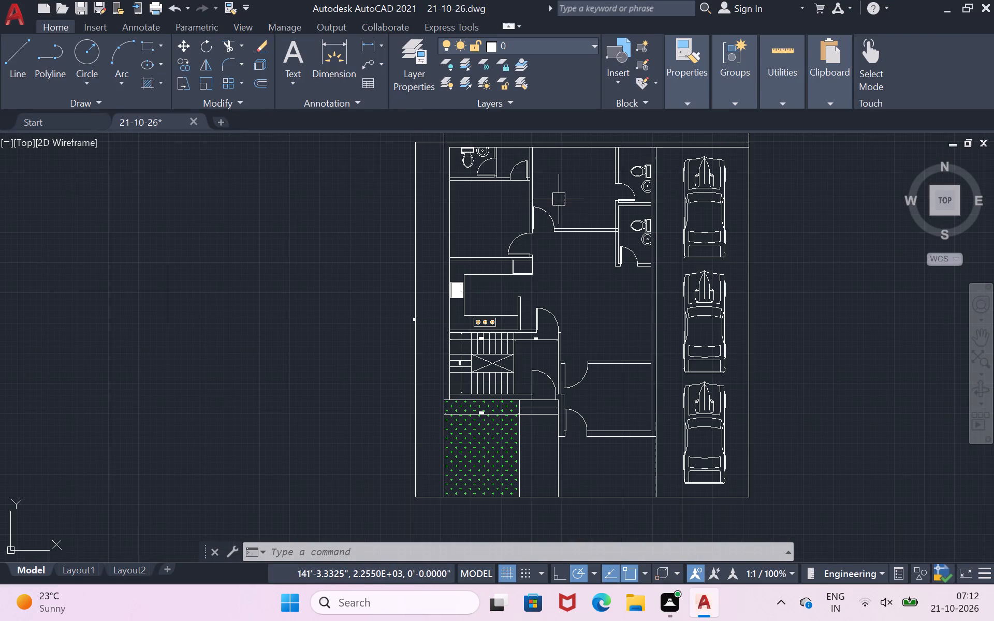
scroll(562, 200, "down", 1)
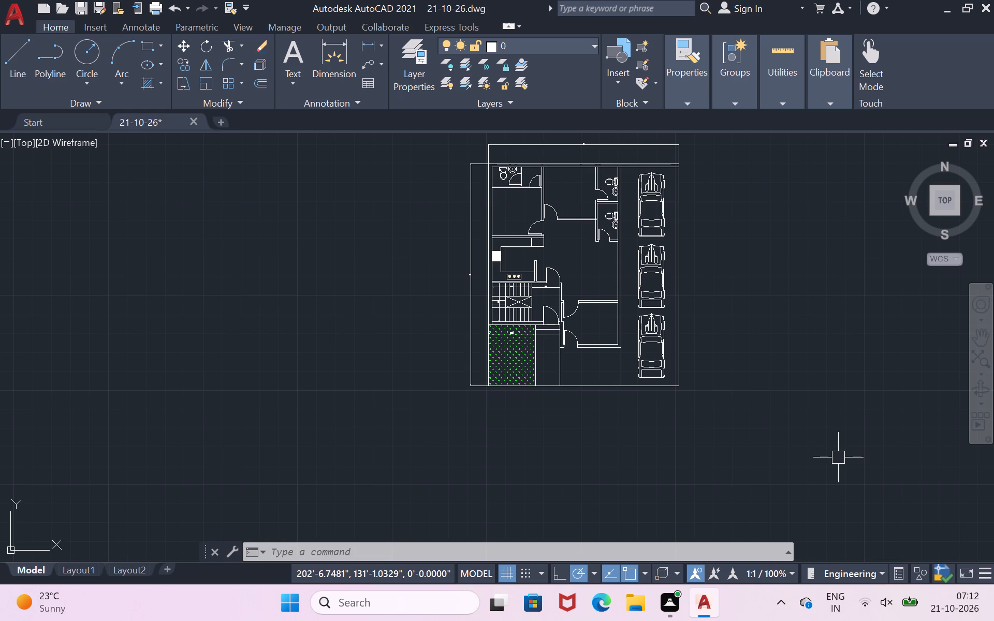
Save the drawing 21-10-26.
key("ctrl+s")
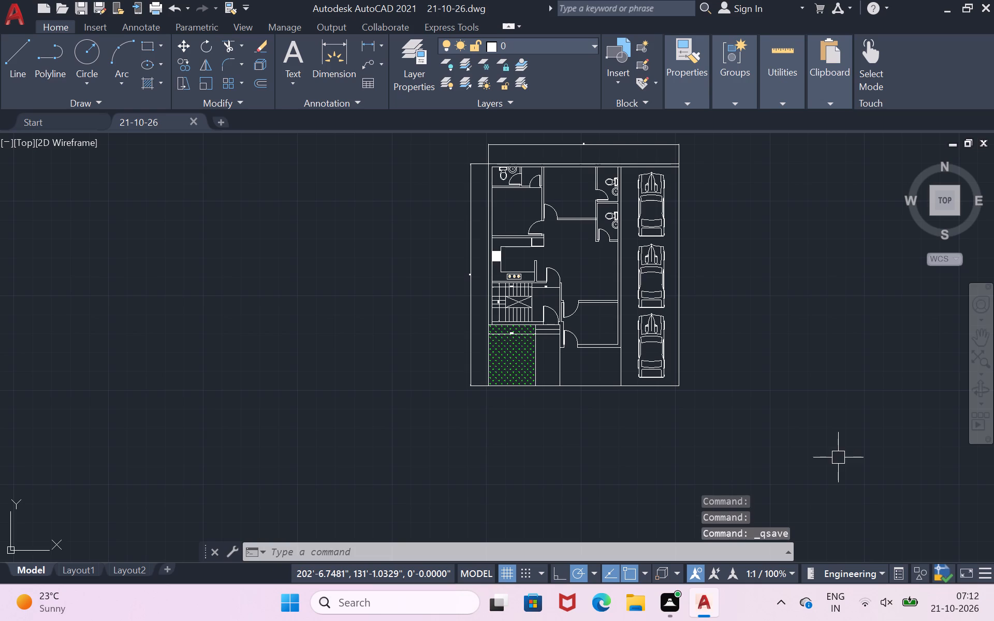
key("ctrl+s")
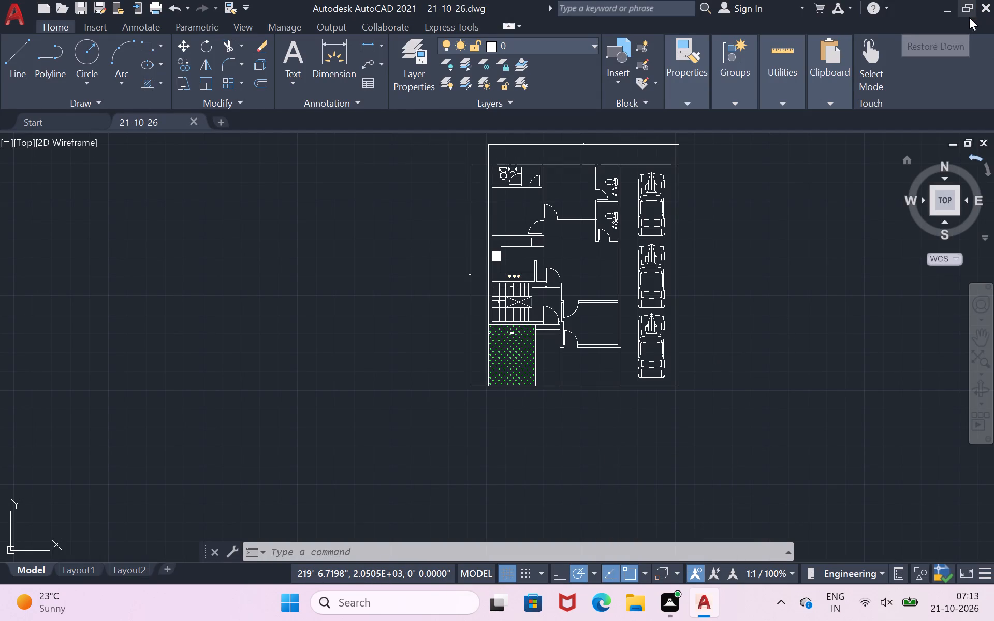
Close AutoCAD.
left_click(982, 12)
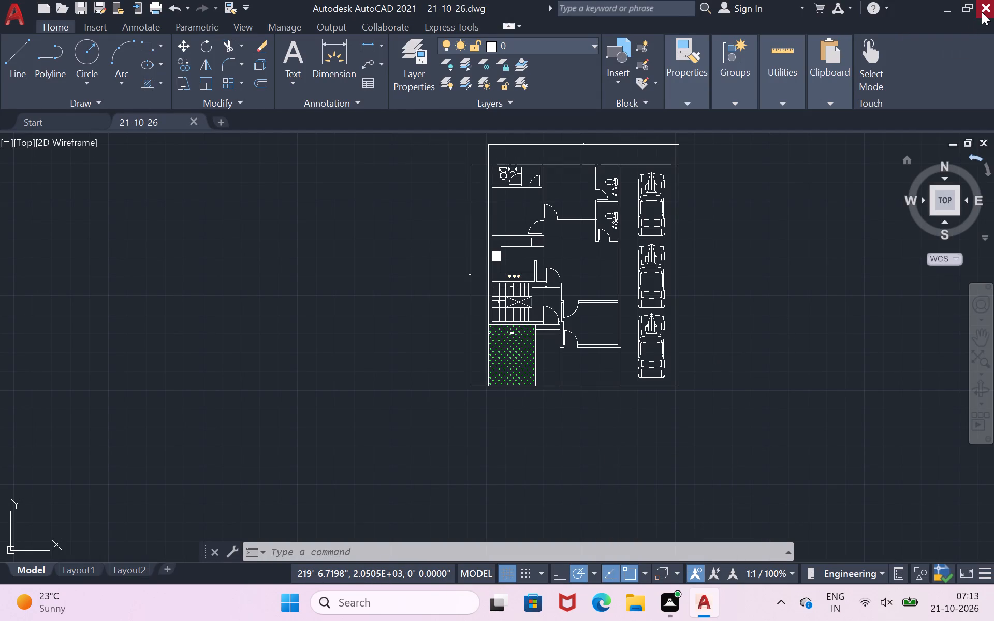
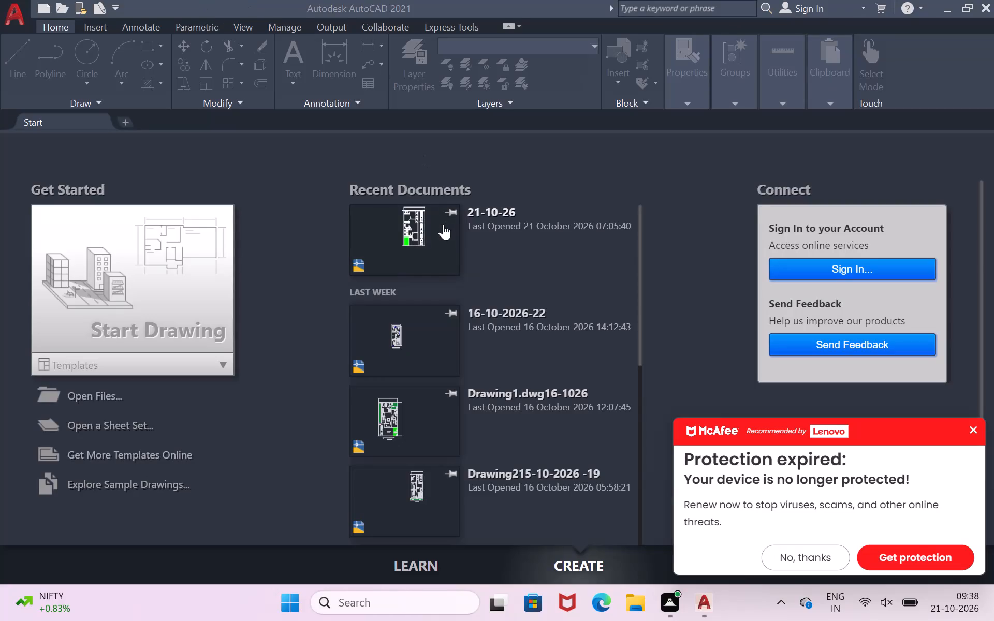
Reopen the recent drawing 21-10-26 and dismiss the antivirus pop-up.
left_click(443, 225)
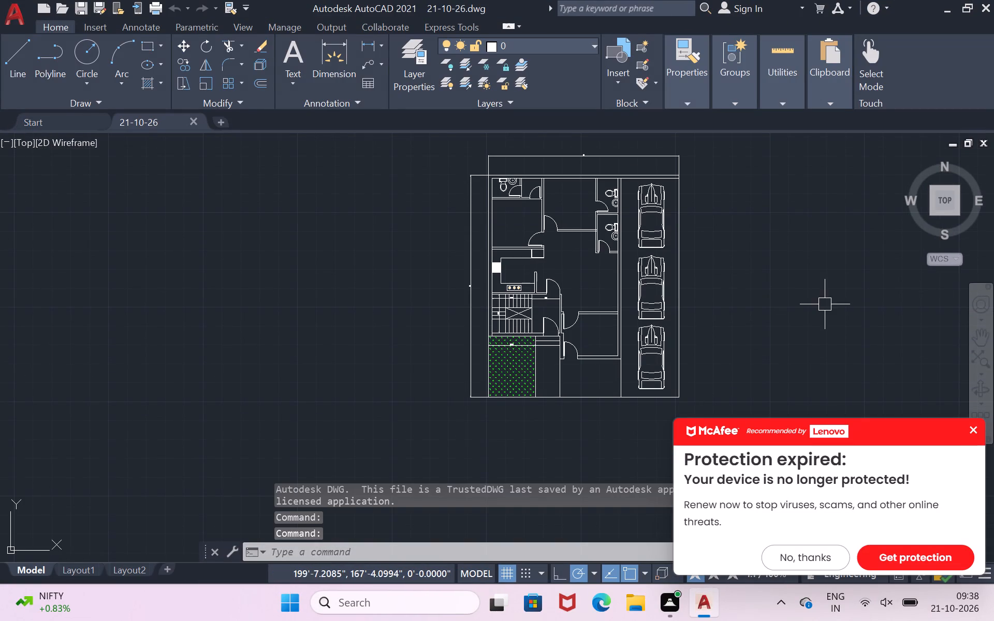
left_click(976, 427)
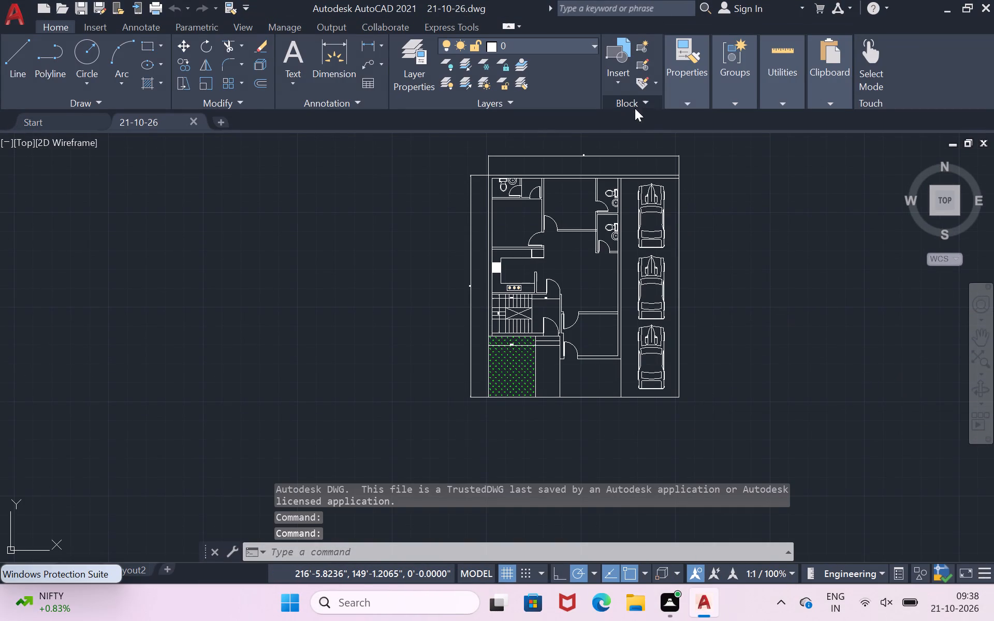
Draw a 4'6" wide by 6'6" long rectangle as the bed outline in the empty space east of the house plan.
scroll(635, 151, "up", 1)
scroll(559, 280, "down", 1)
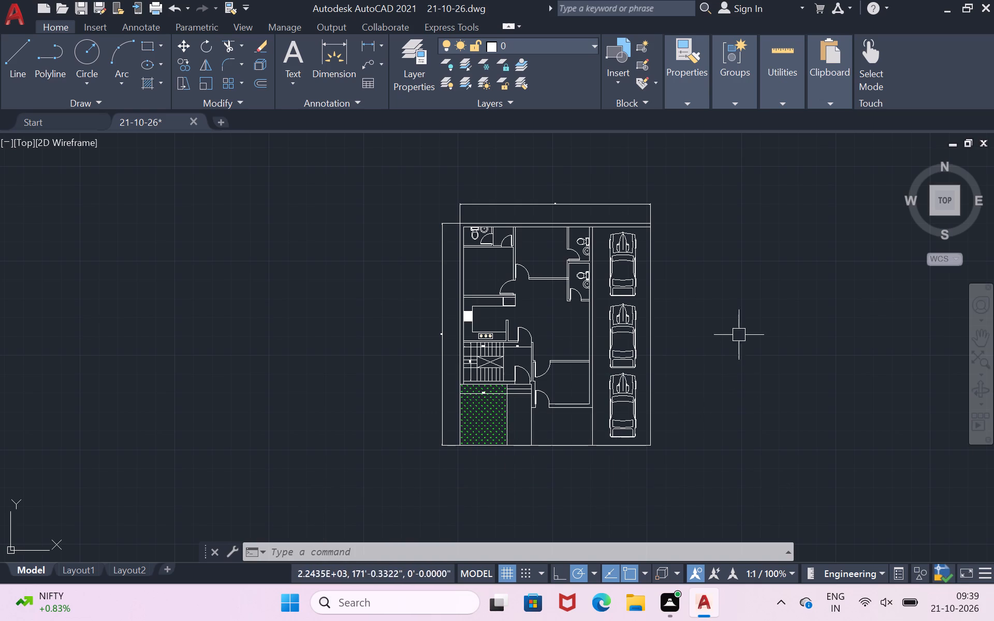
scroll(751, 263, "up", 1)
key("l")
key("Return")
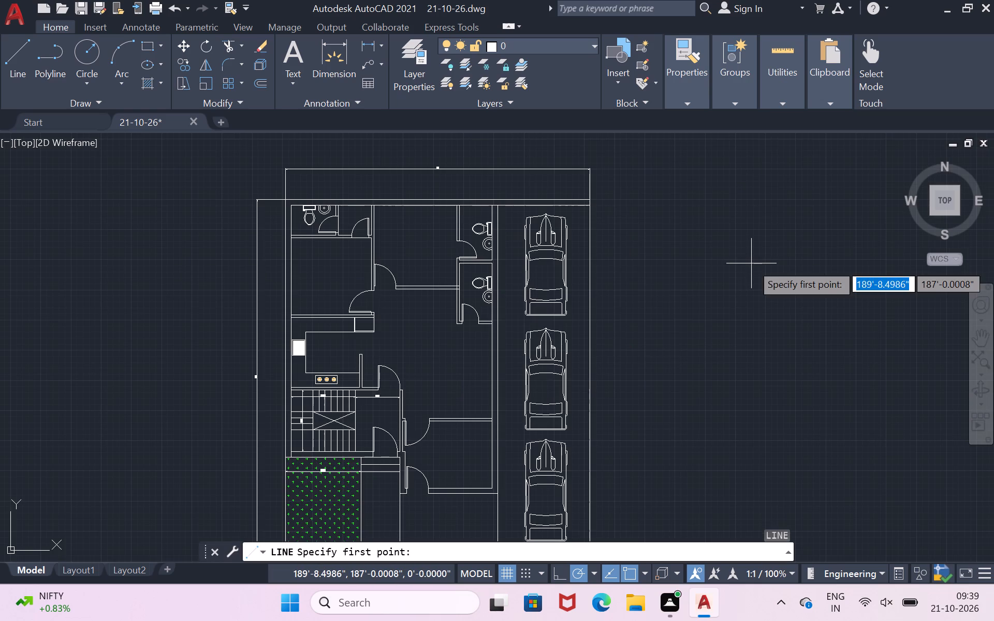
scroll(661, 283, "up", 1)
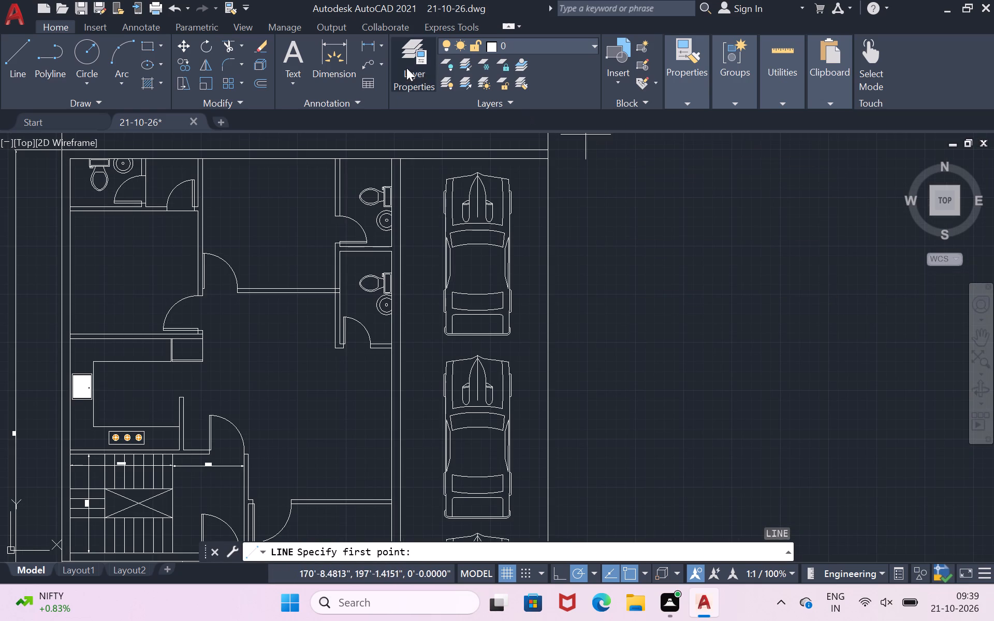
left_click(142, 41)
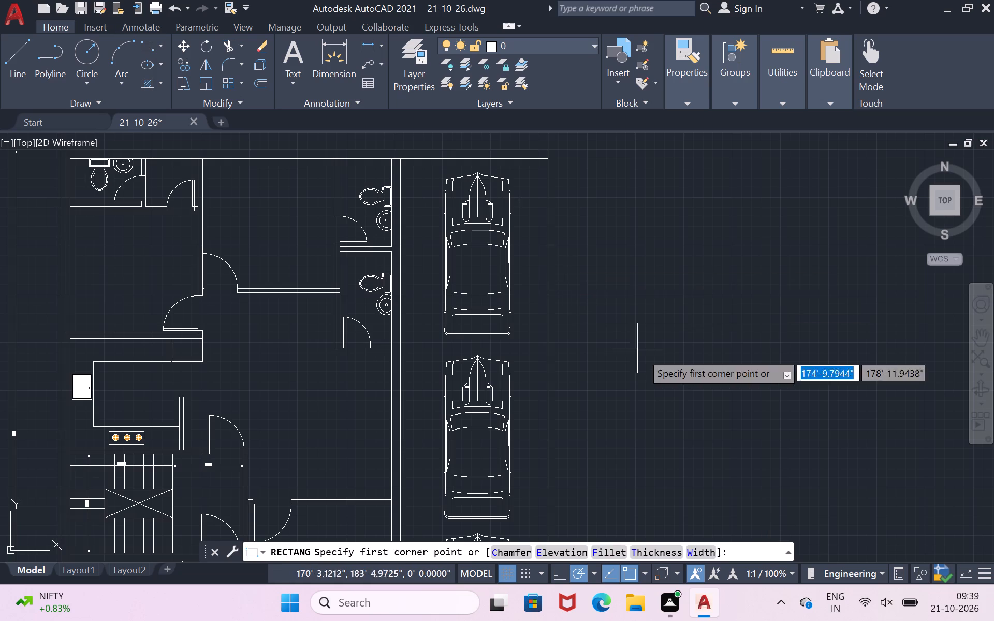
left_click(593, 285)
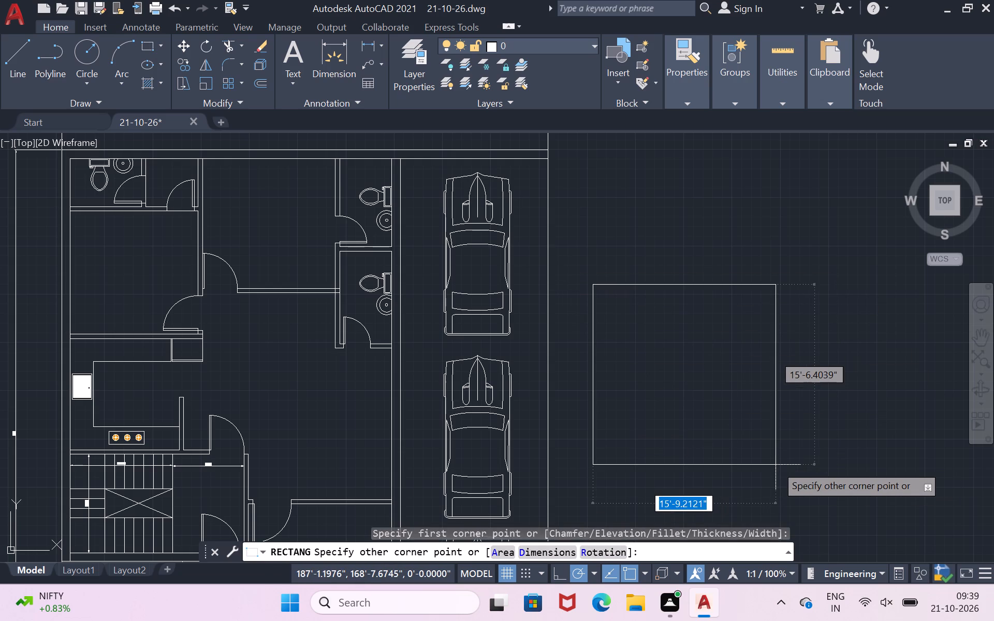
key("4")
type("'6\"")
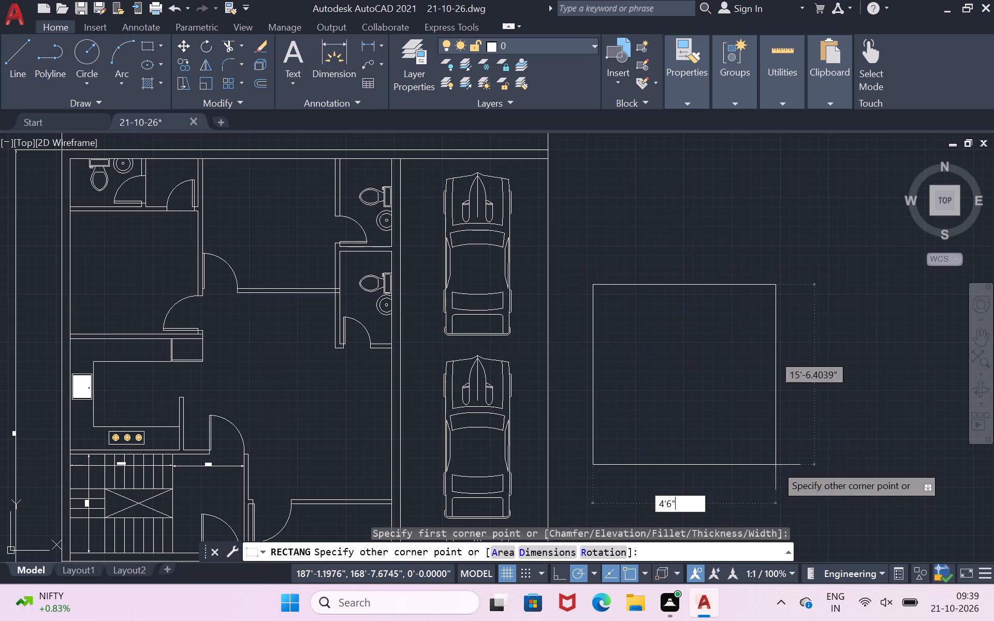
key("comma")
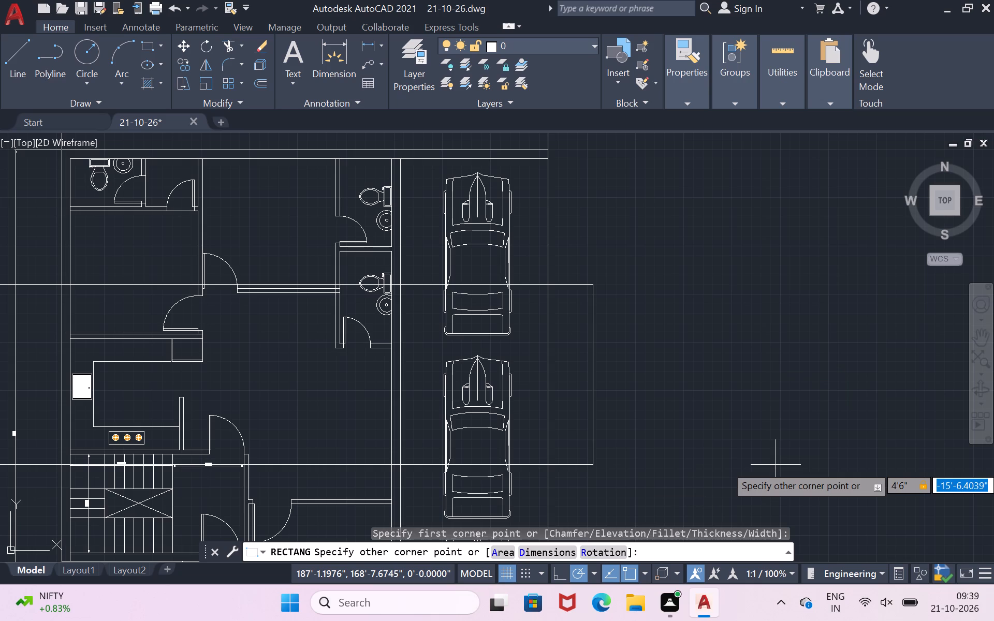
key("6")
type("'6\"")
key("Return")
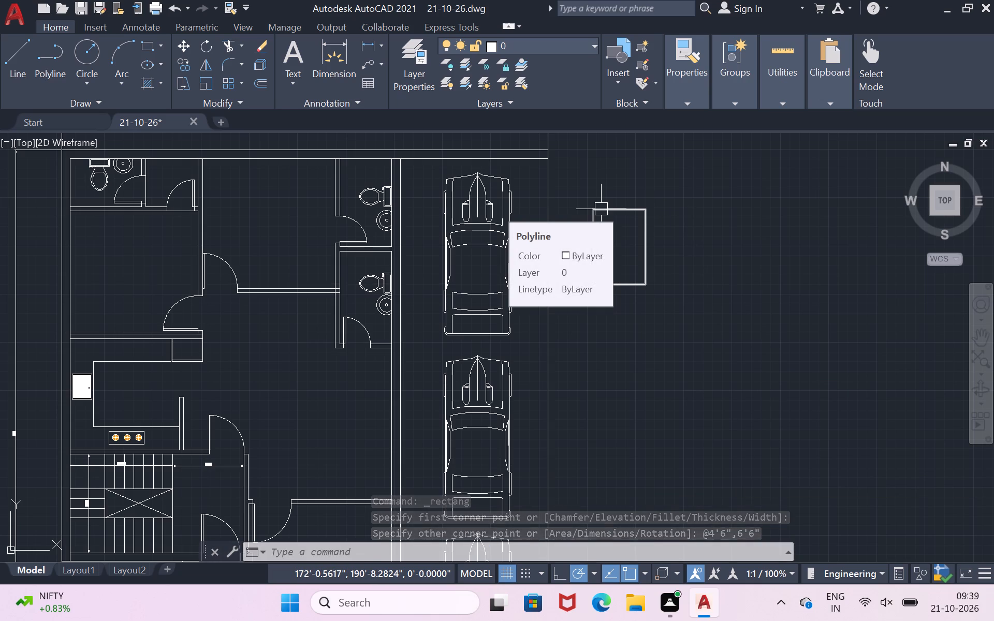
Draw a shallow, nearly full-width pillow rectangle inside the bed outline, slightly inset from its north end.
scroll(648, 209, "up", 2)
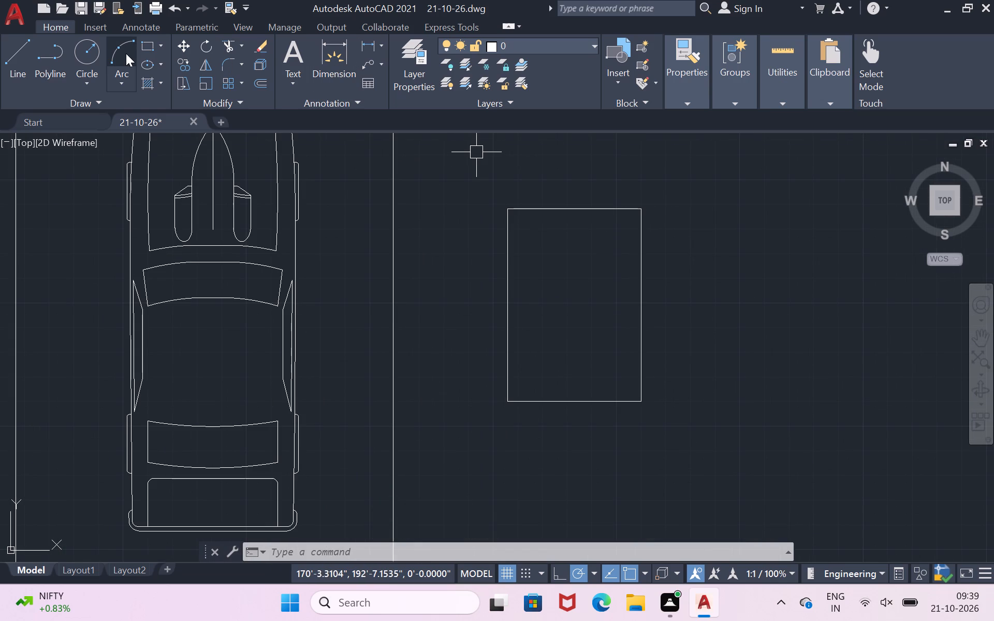
left_click(144, 45)
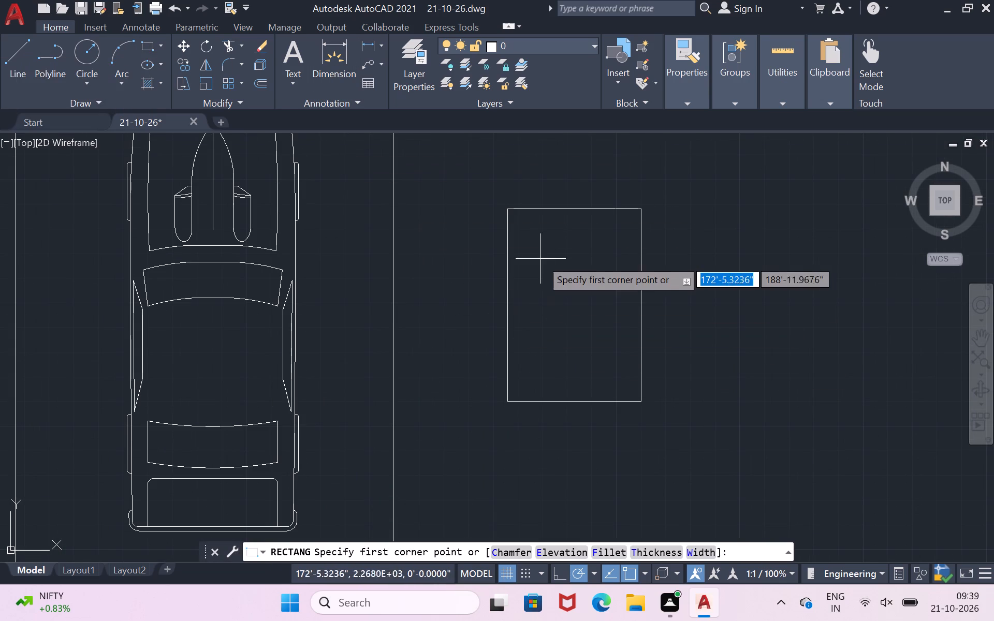
scroll(538, 245, "up", 2)
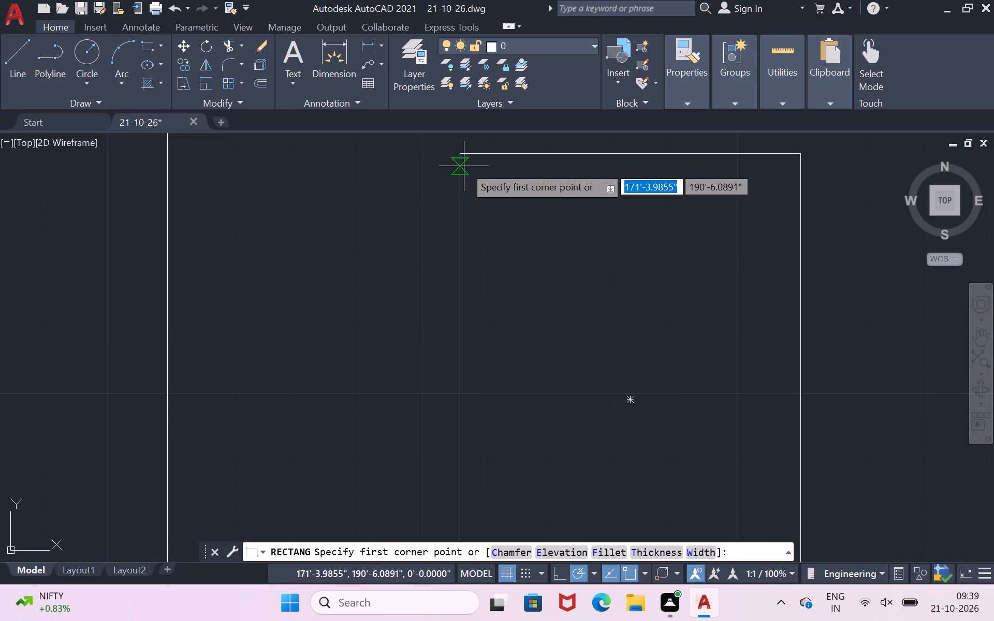
left_click(470, 166)
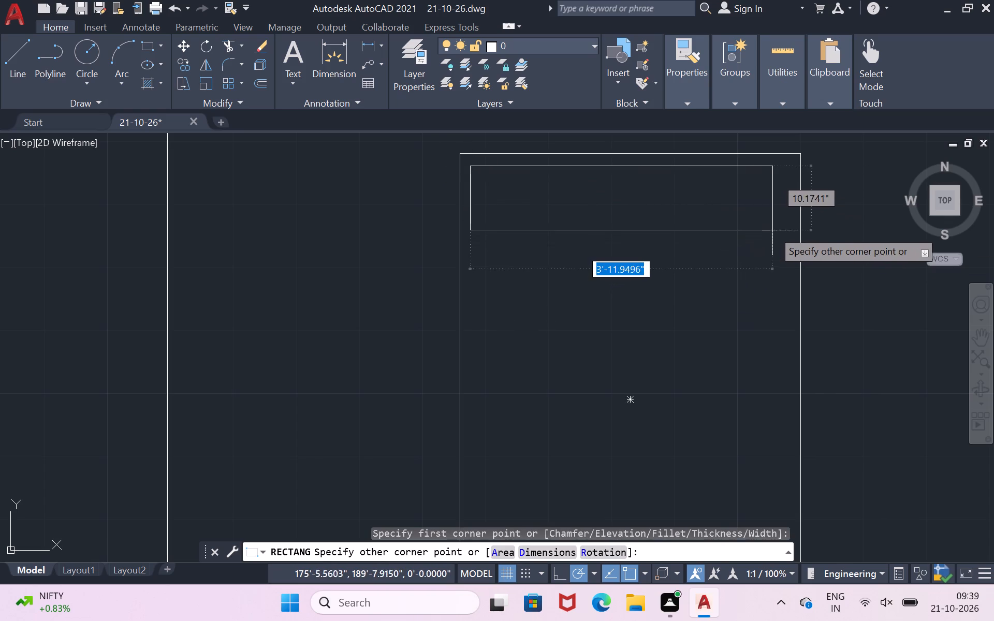
left_click(790, 238)
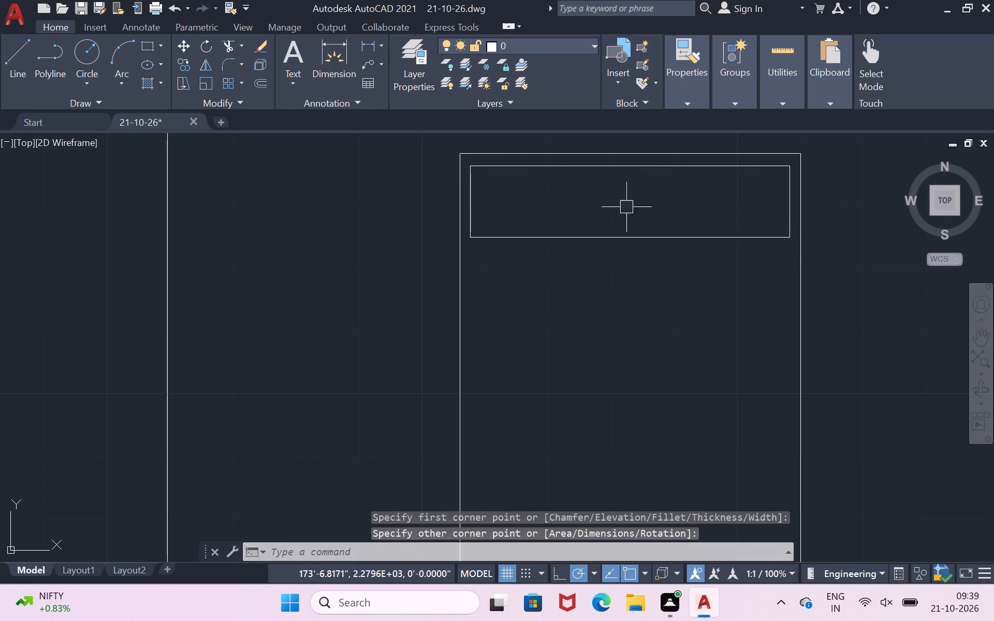
Draw a horizontal line across the full bed width just south of the pillow rectangle.
left_click(17, 61)
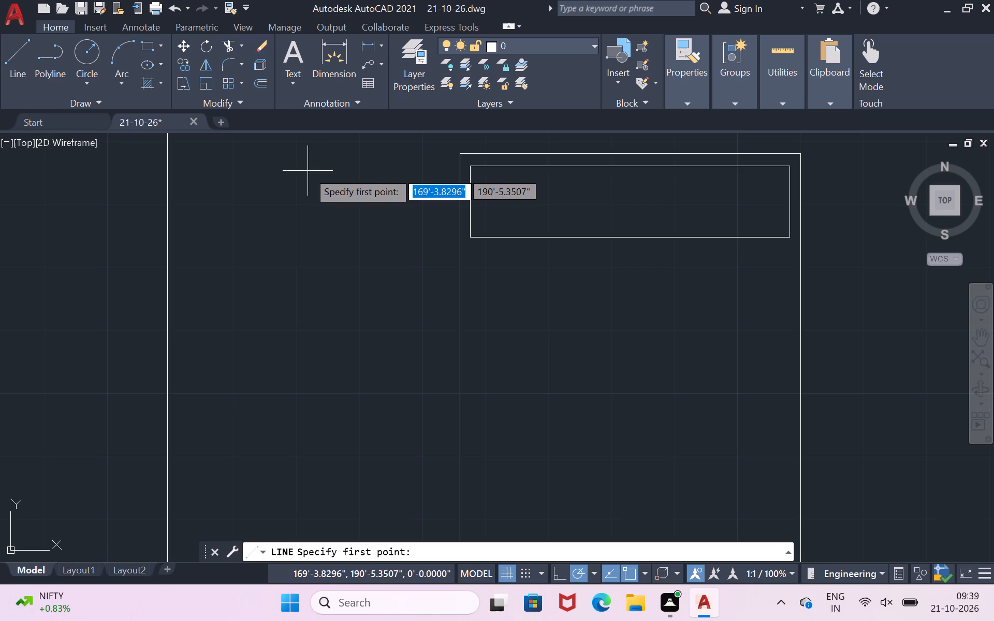
left_click(458, 245)
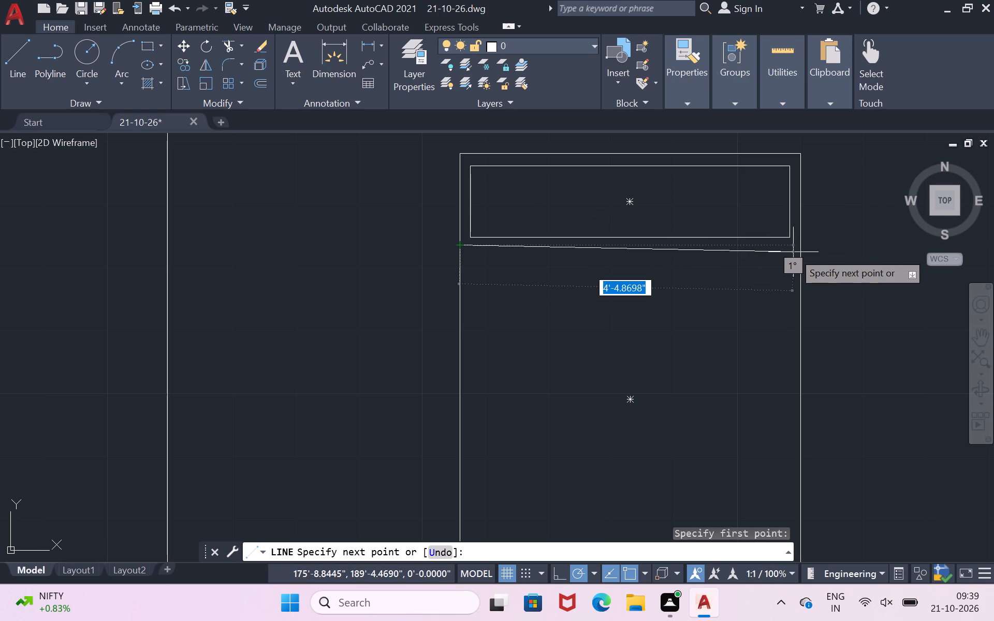
left_click(799, 240)
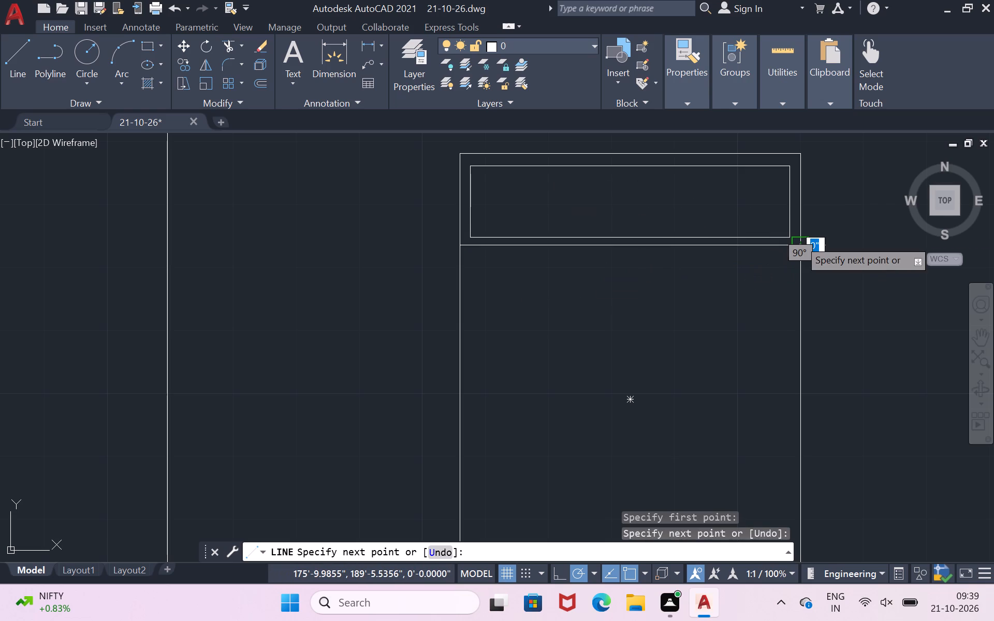
key("Return")
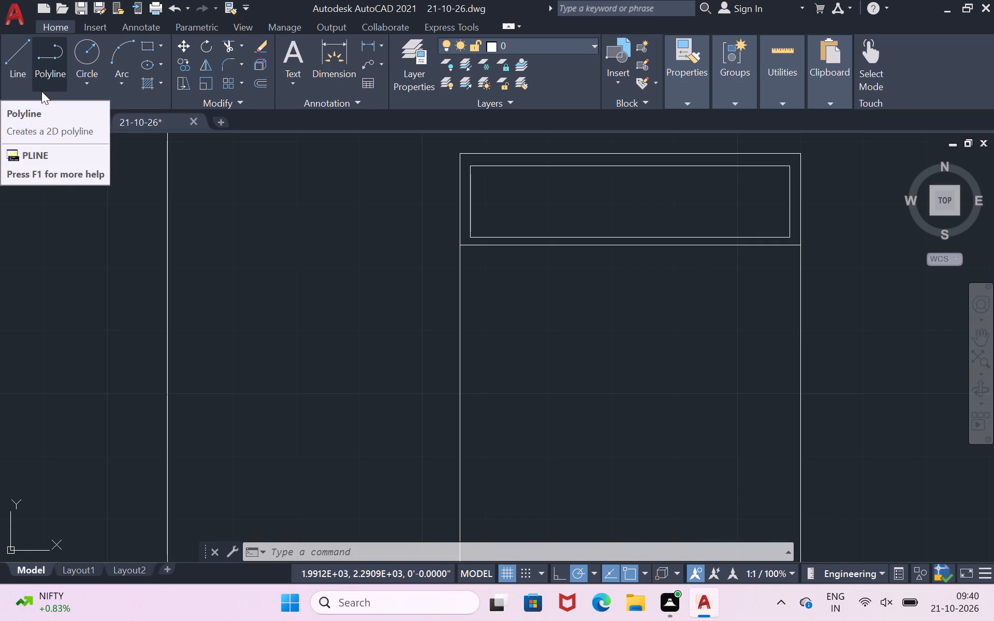
Draw a vertical centre line between the midpoints of the pillow rectangle's north and south sides.
left_click(10, 66)
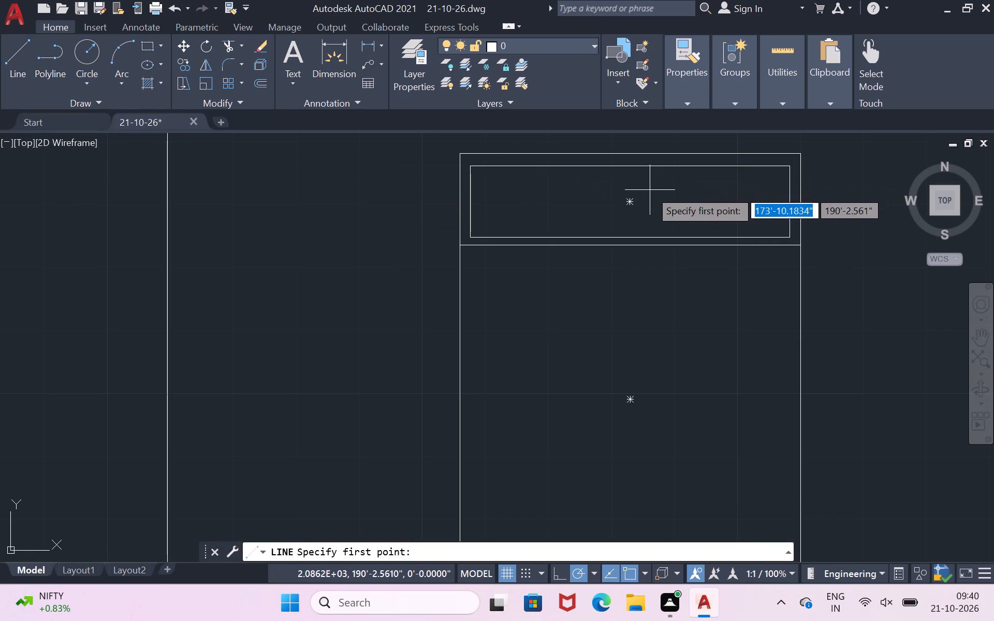
left_click(627, 168)
left_click(628, 237)
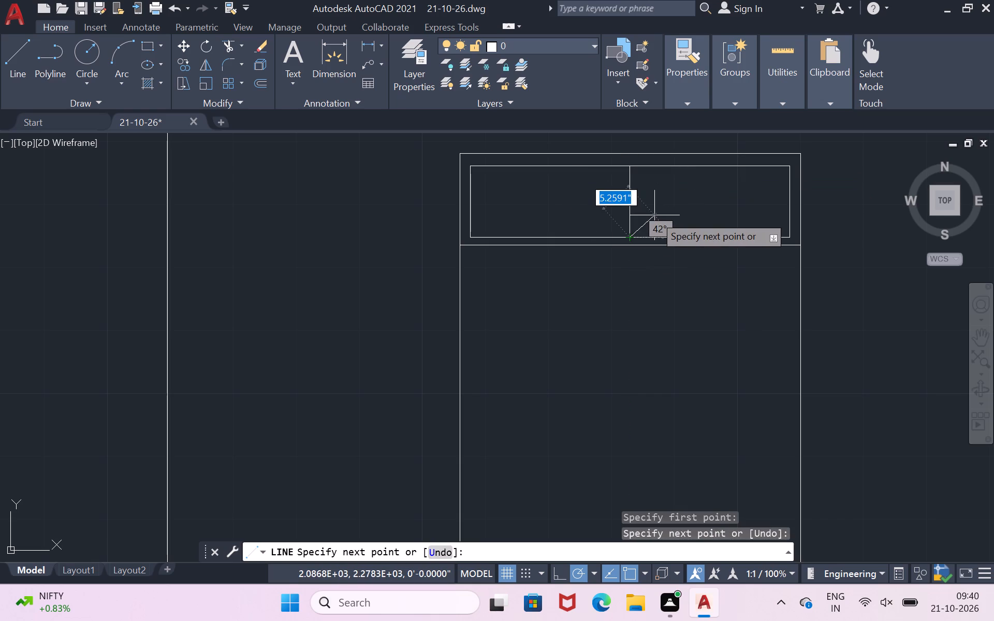
key("Return")
Offset the pillow rectangle's centre line 2" to both its east and west sides.
left_click(631, 200)
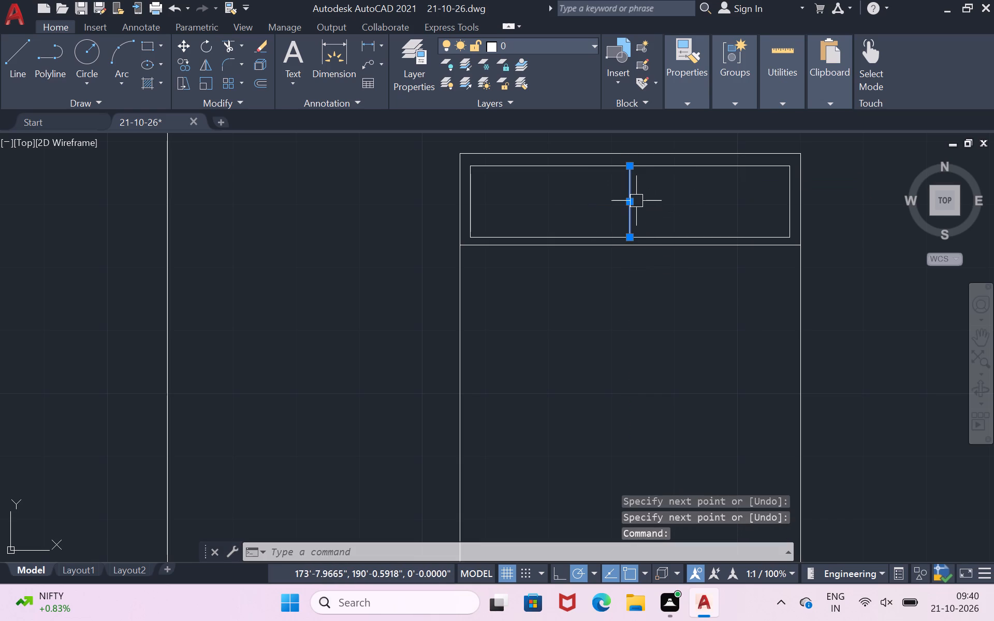
key("o")
key("Return")
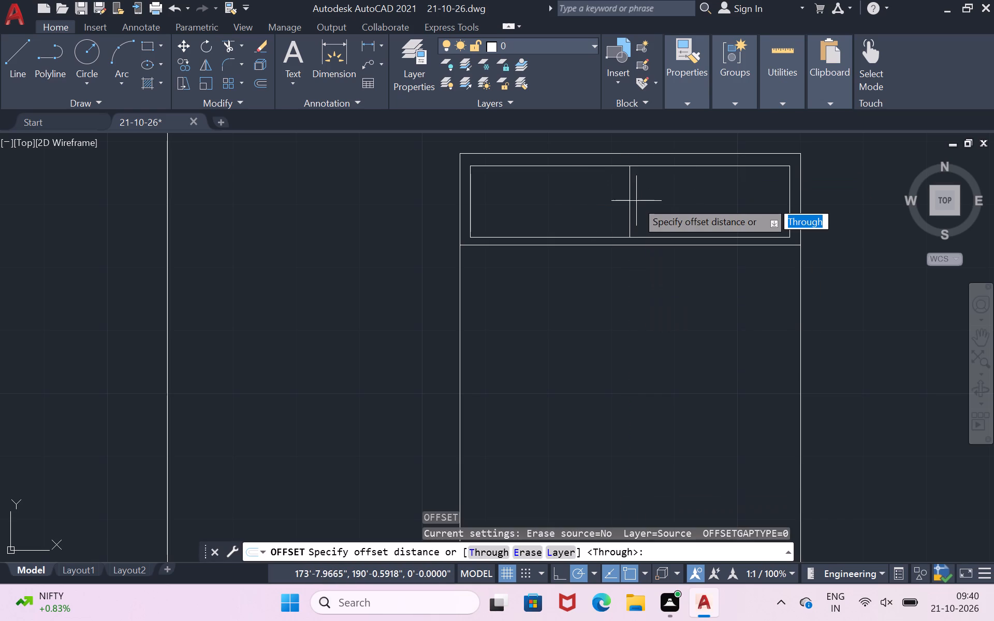
left_click(632, 205)
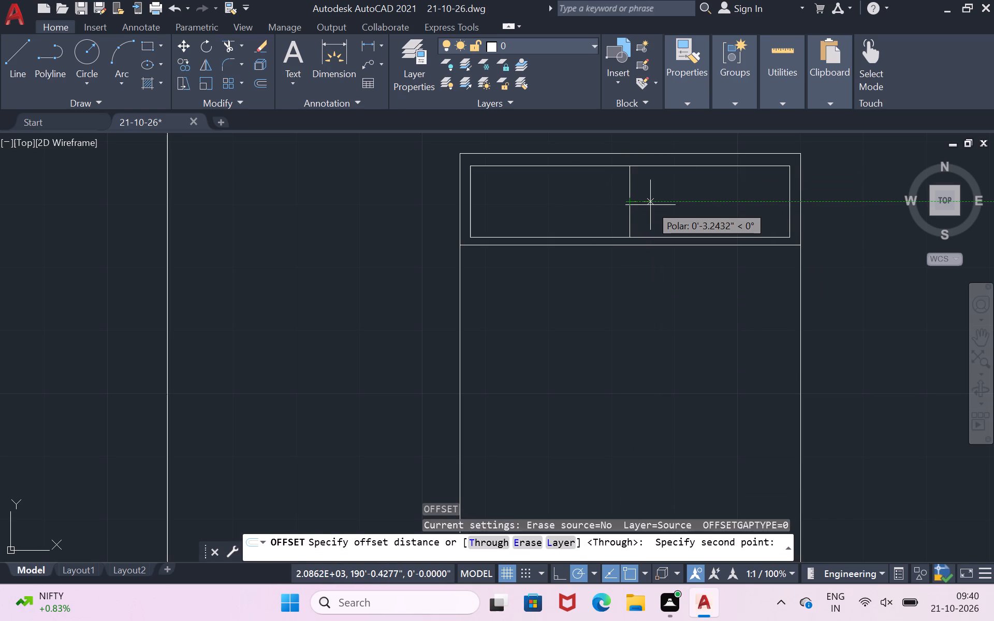
type("2\"")
key("Return")
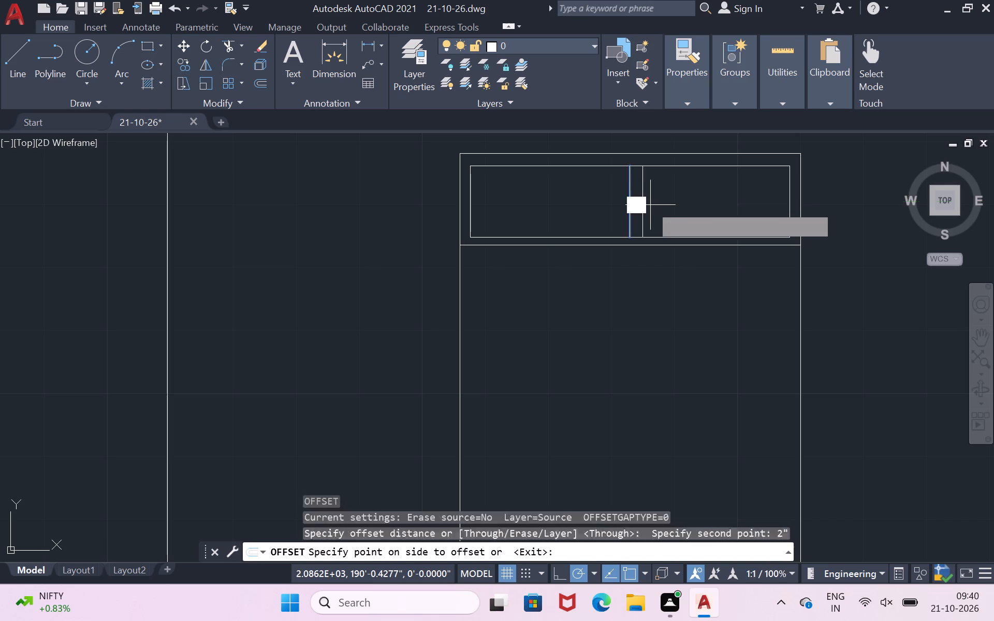
left_click(650, 205)
left_click(628, 214)
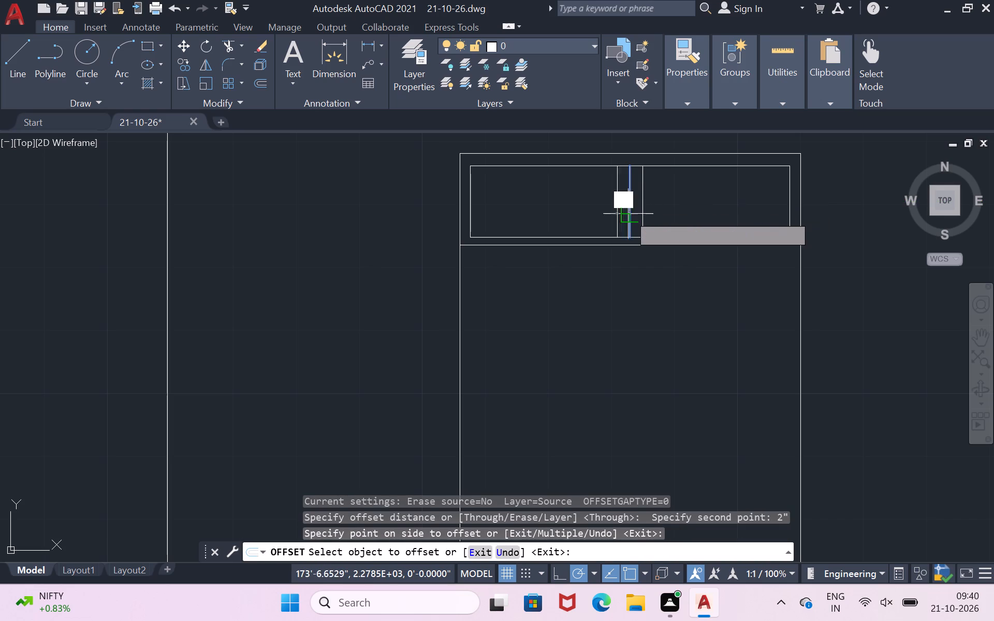
left_click(619, 219)
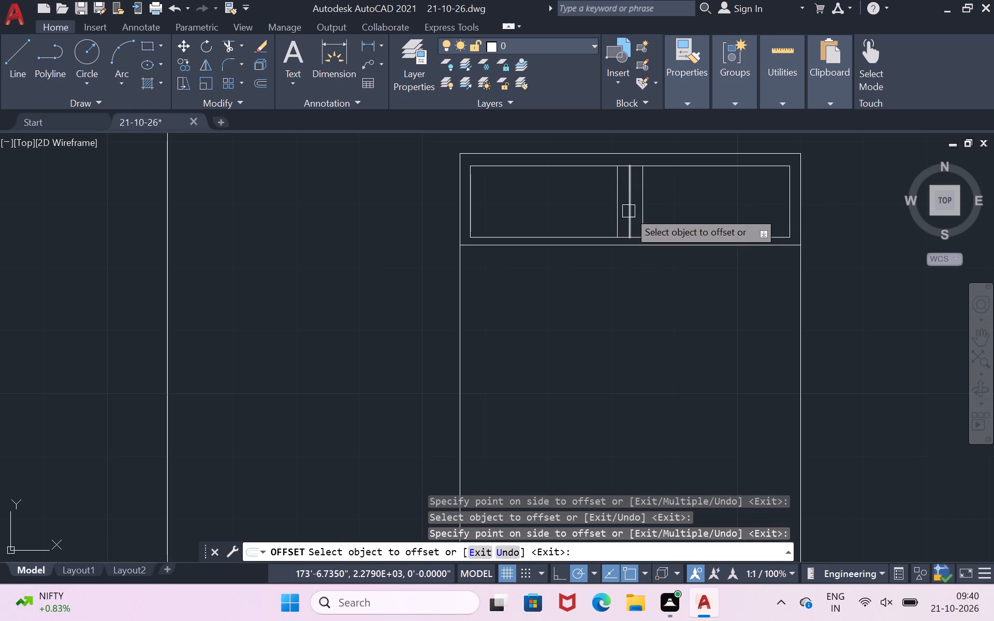
key("Return")
Trim away the centre line and the rectangle segments between the two offset lines, leaving two separate pillows.
type("tr")
key("space")
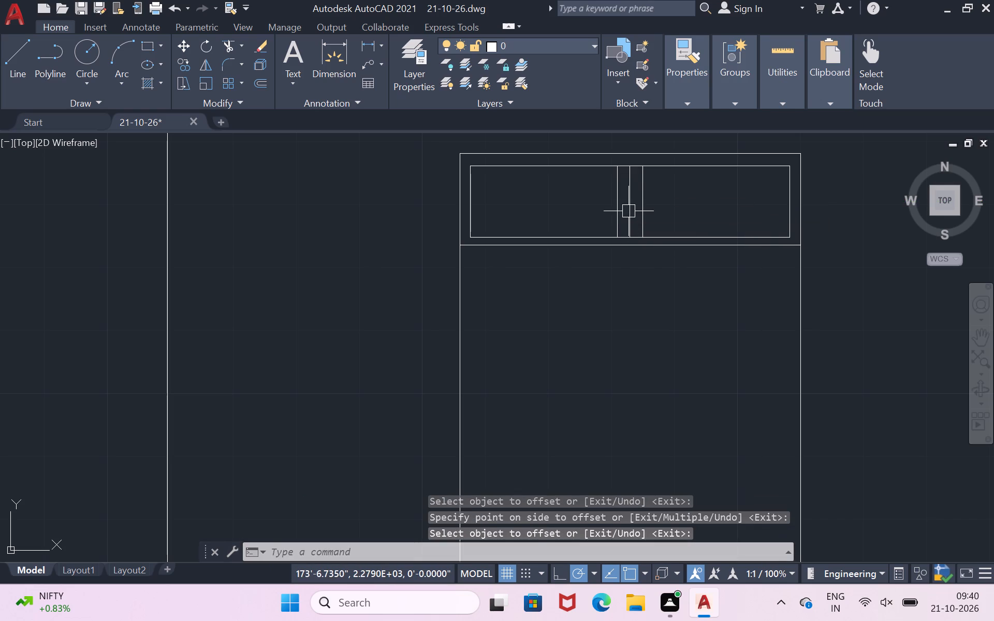
left_click(628, 211)
left_click(630, 234)
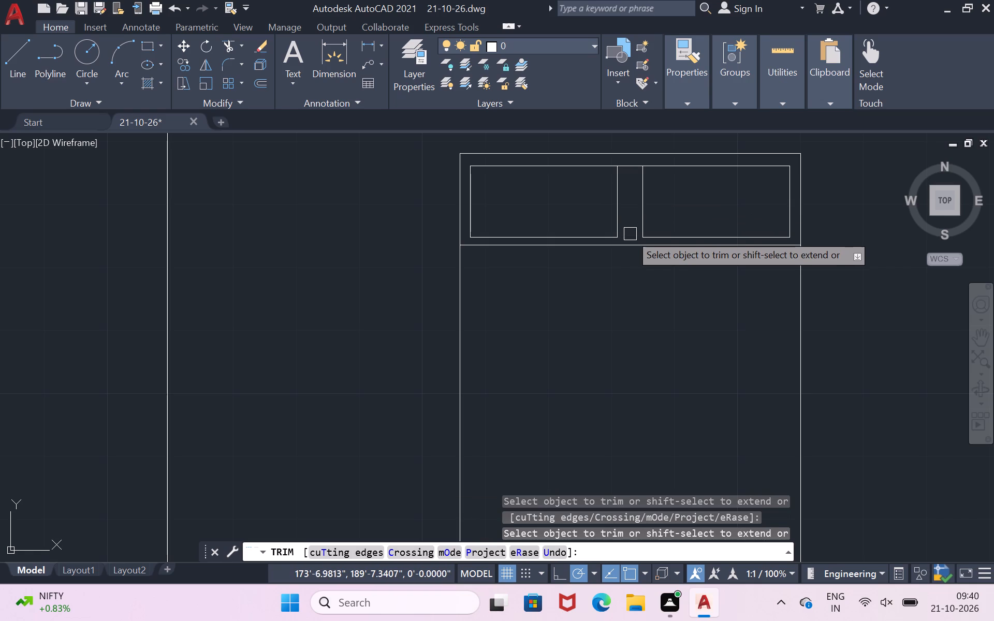
left_click(629, 172)
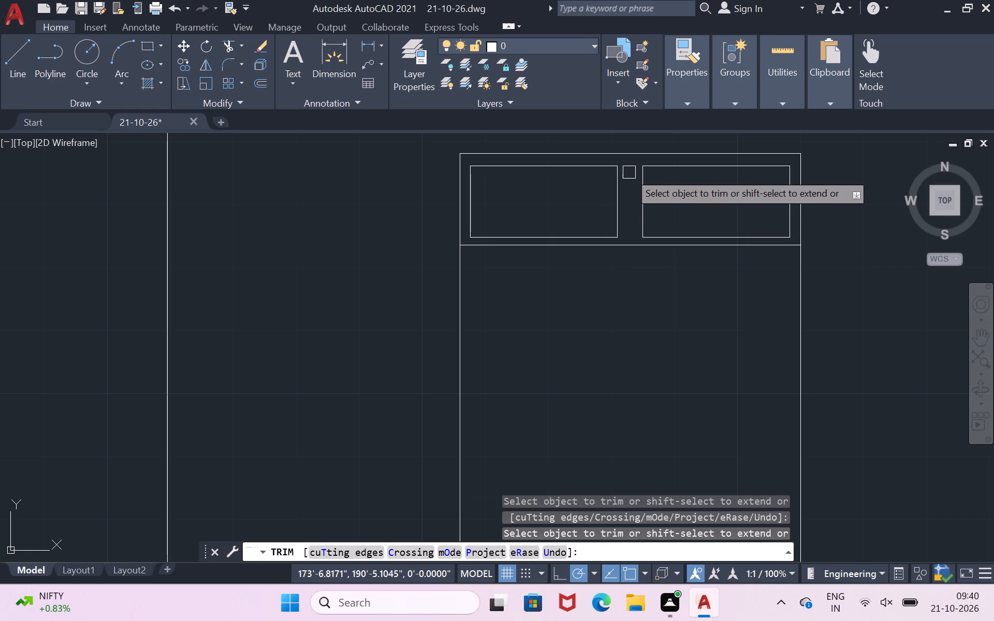
key("Return")
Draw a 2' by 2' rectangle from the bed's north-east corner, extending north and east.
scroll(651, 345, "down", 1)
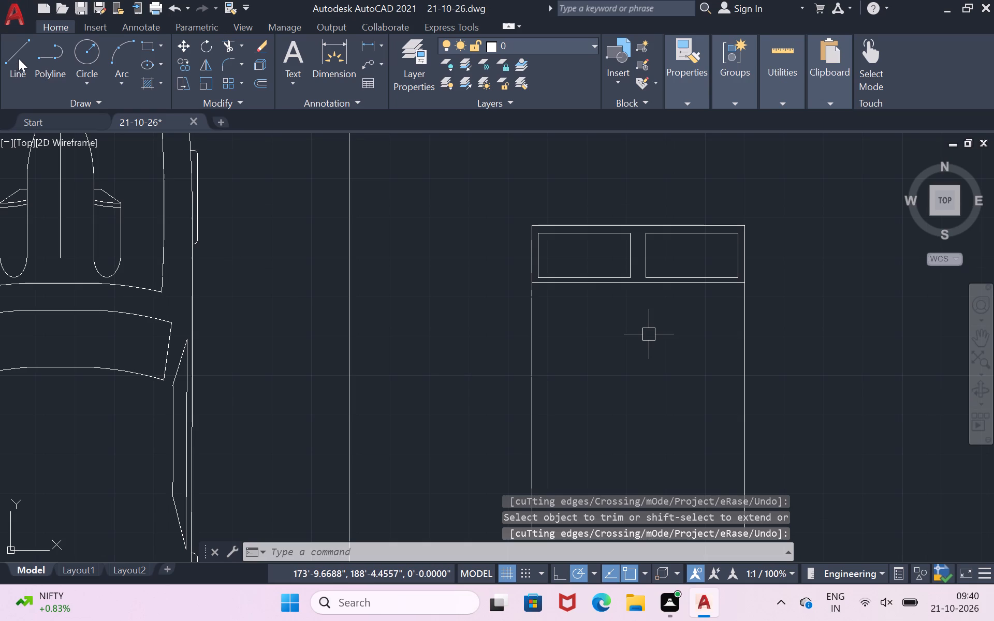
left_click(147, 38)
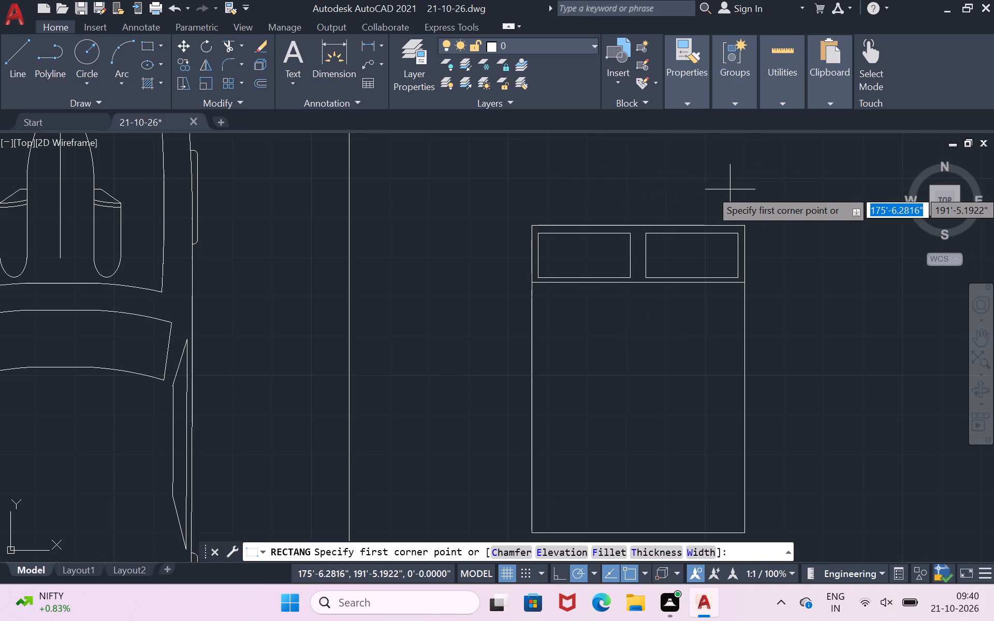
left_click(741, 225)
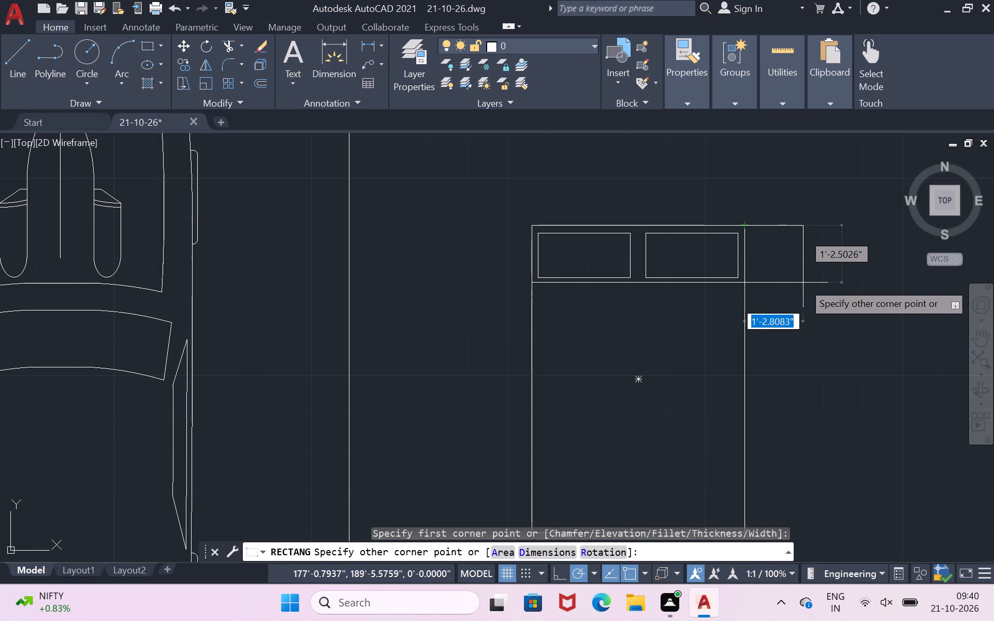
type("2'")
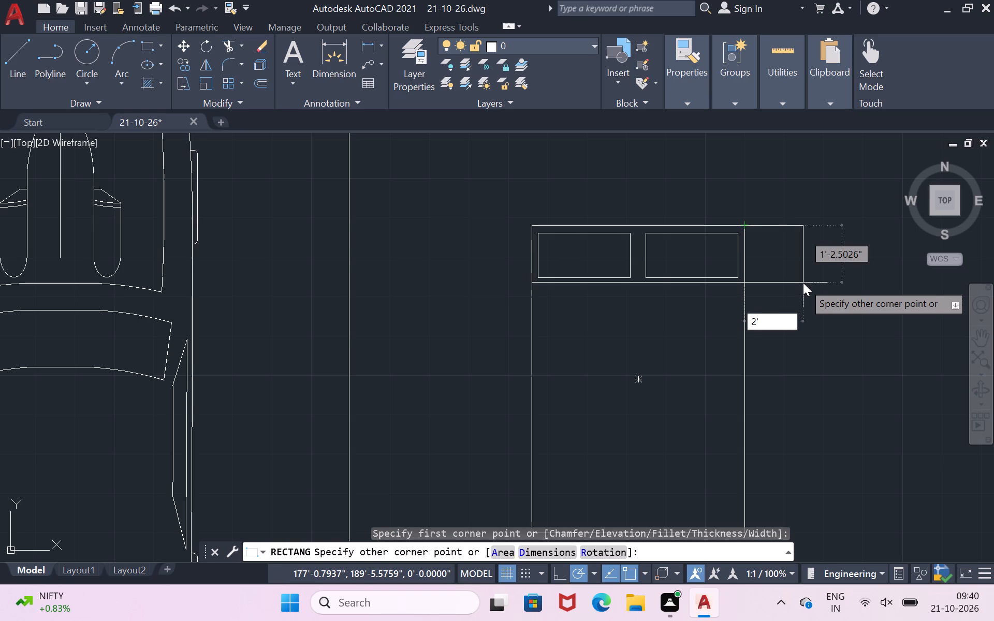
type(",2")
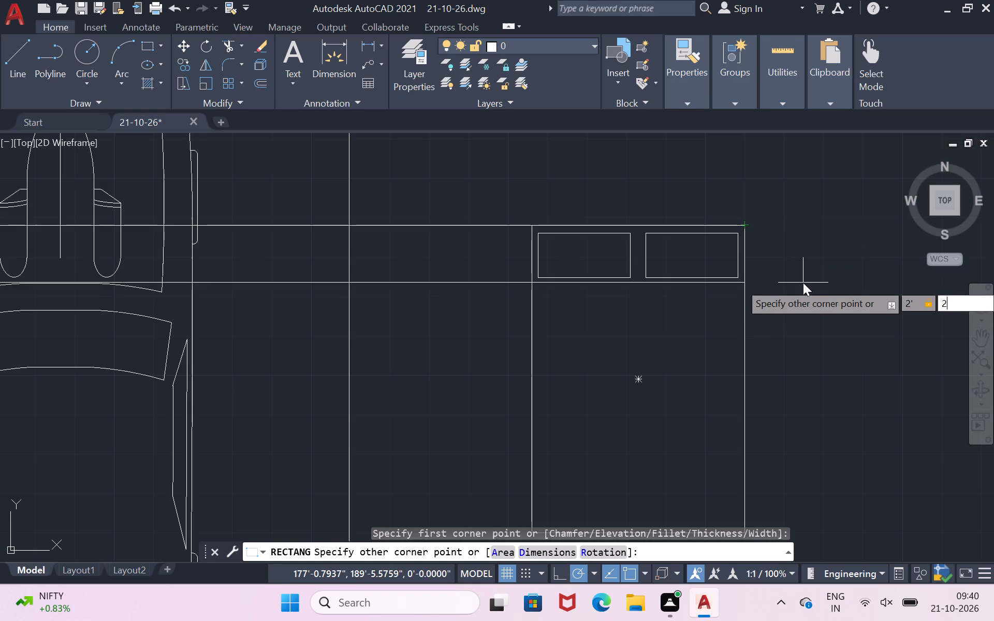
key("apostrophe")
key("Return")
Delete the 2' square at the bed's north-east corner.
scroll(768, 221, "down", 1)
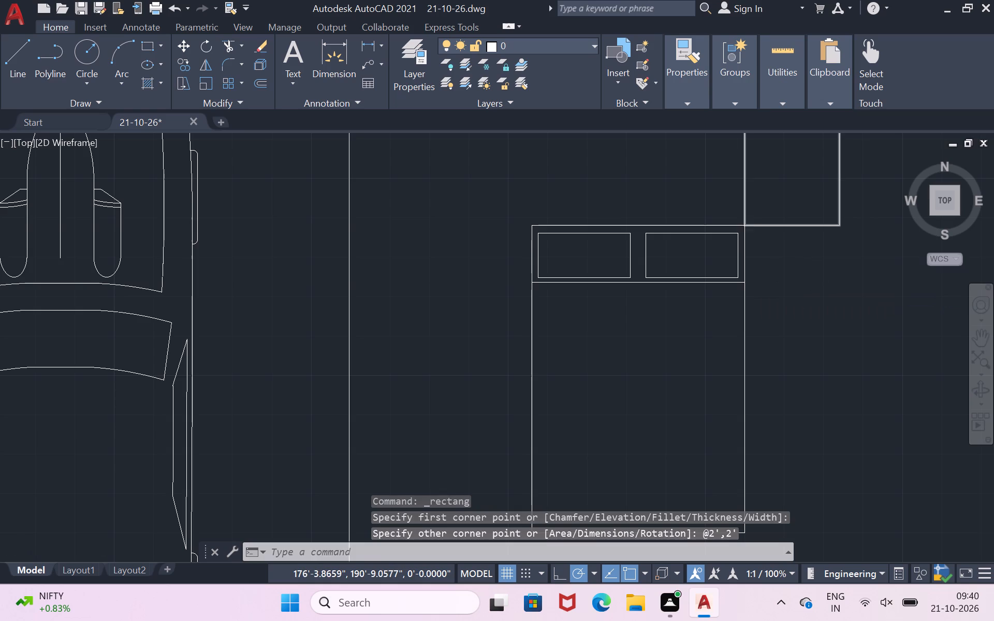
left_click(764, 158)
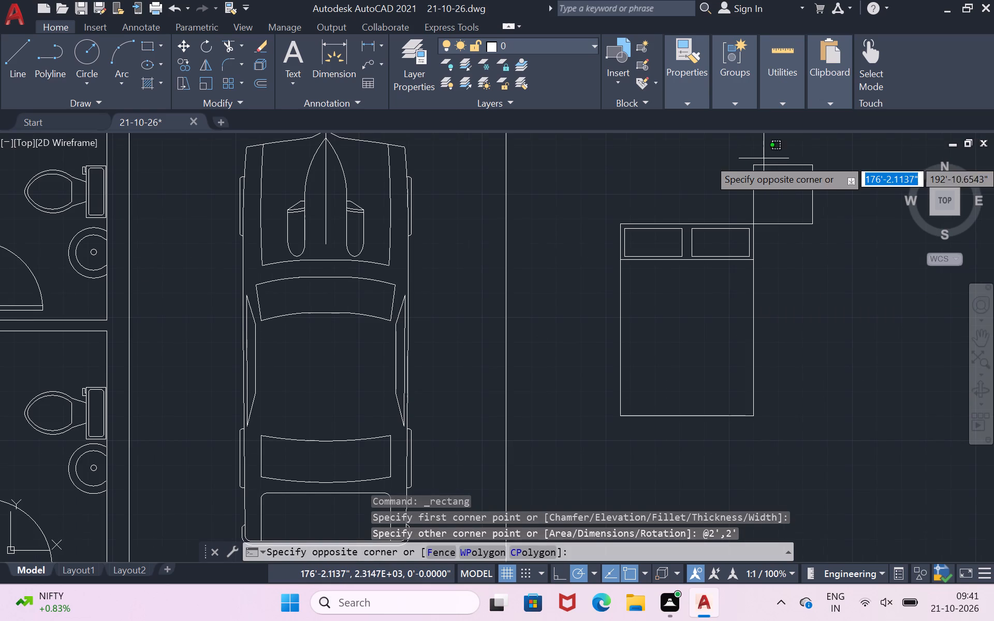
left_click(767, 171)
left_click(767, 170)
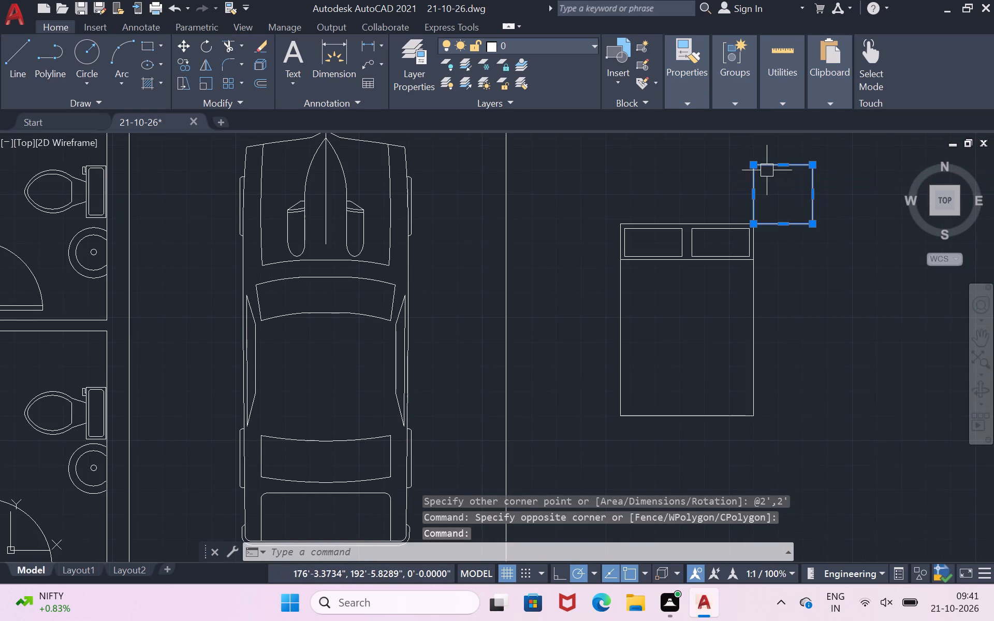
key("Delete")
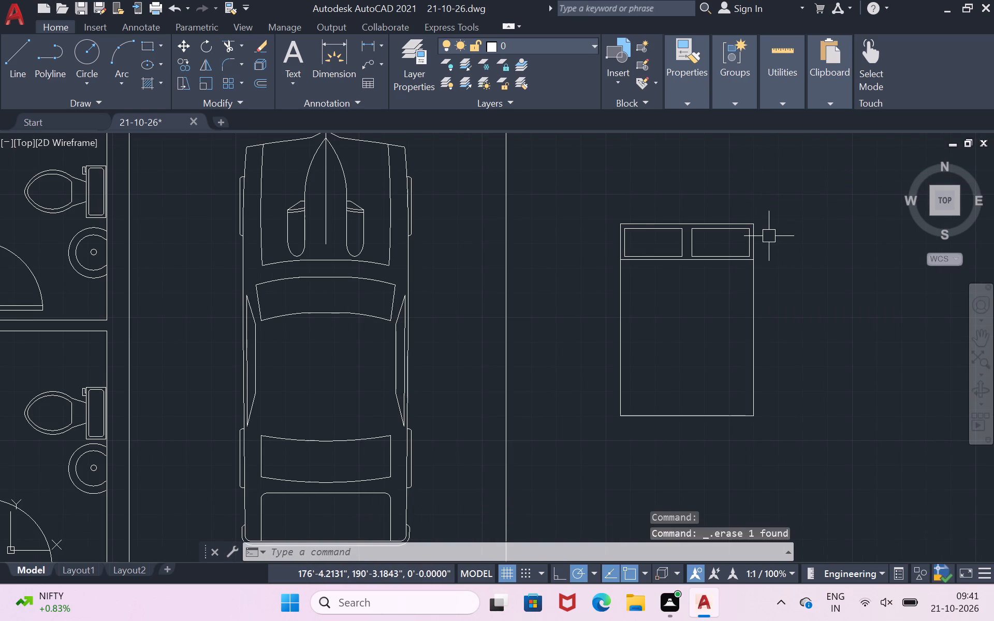
Draw a 1' by 1' bedside table with lines from the bed's north-east corner, ending on the bed's east side.
scroll(769, 236, "up", 2)
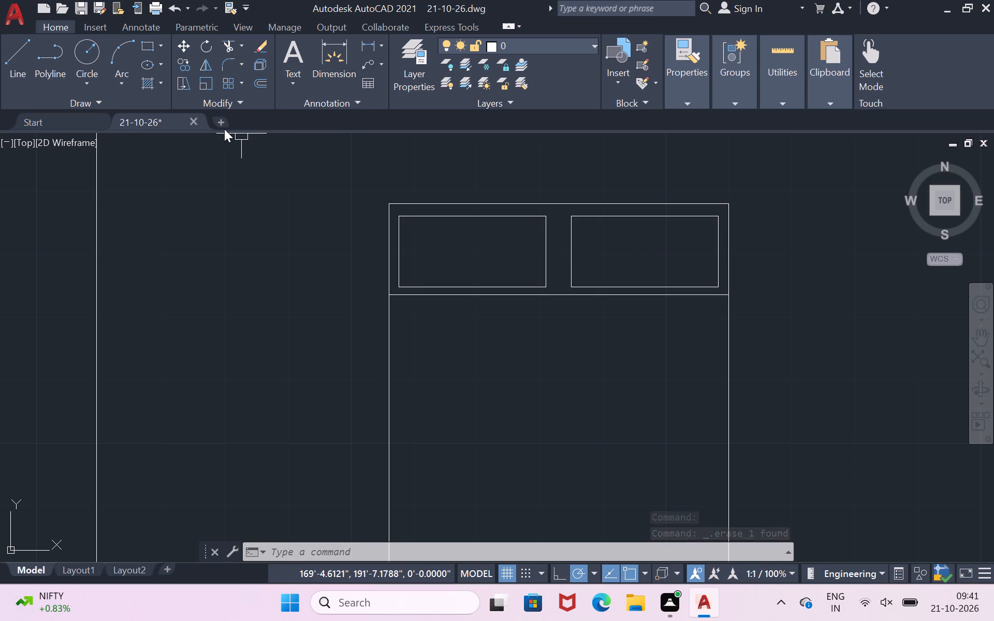
left_click(149, 48)
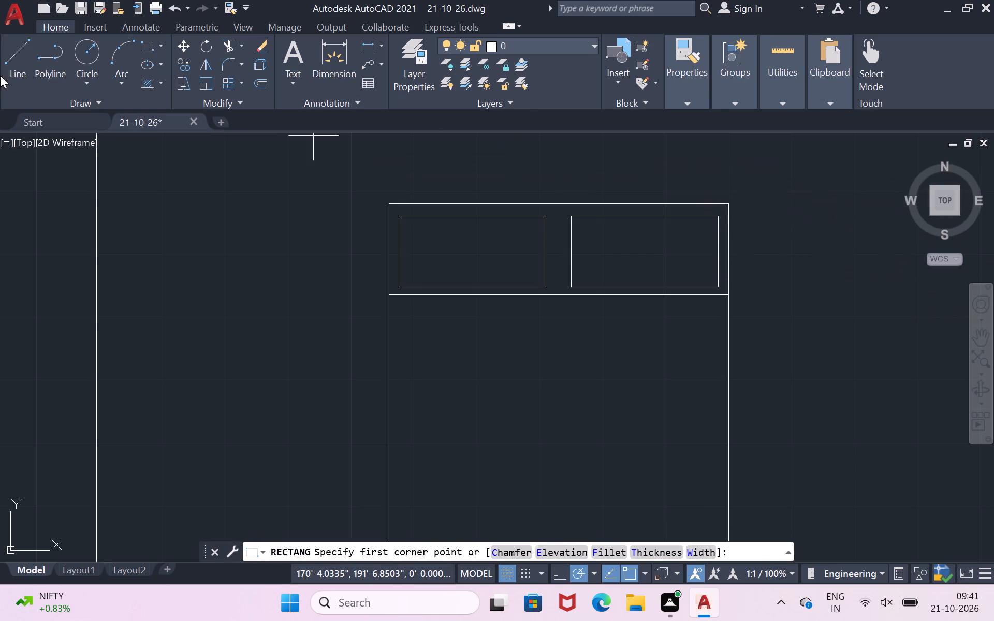
left_click(0, 55)
left_click(16, 62)
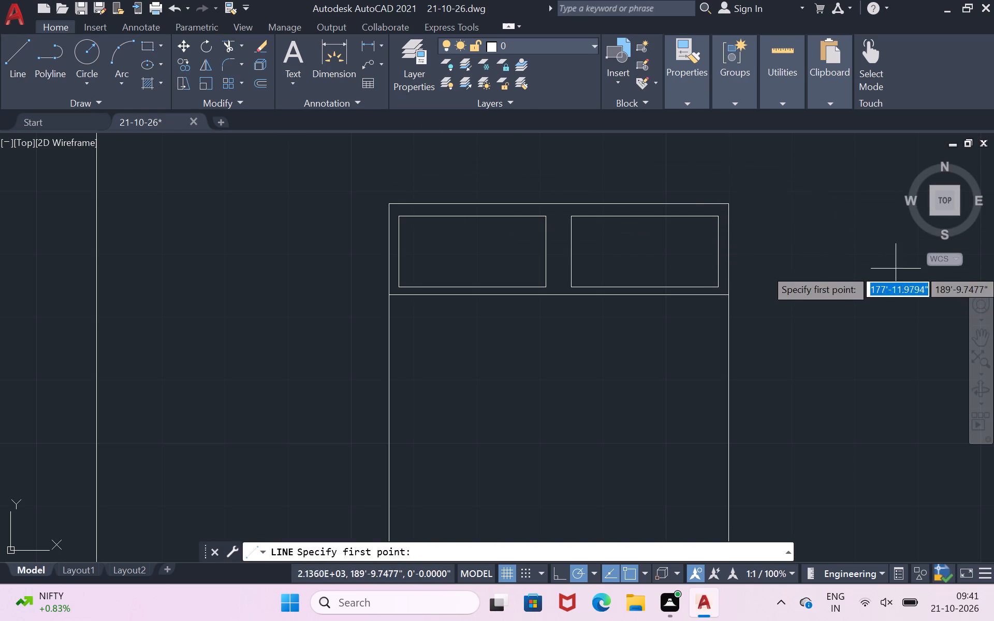
left_click(730, 206)
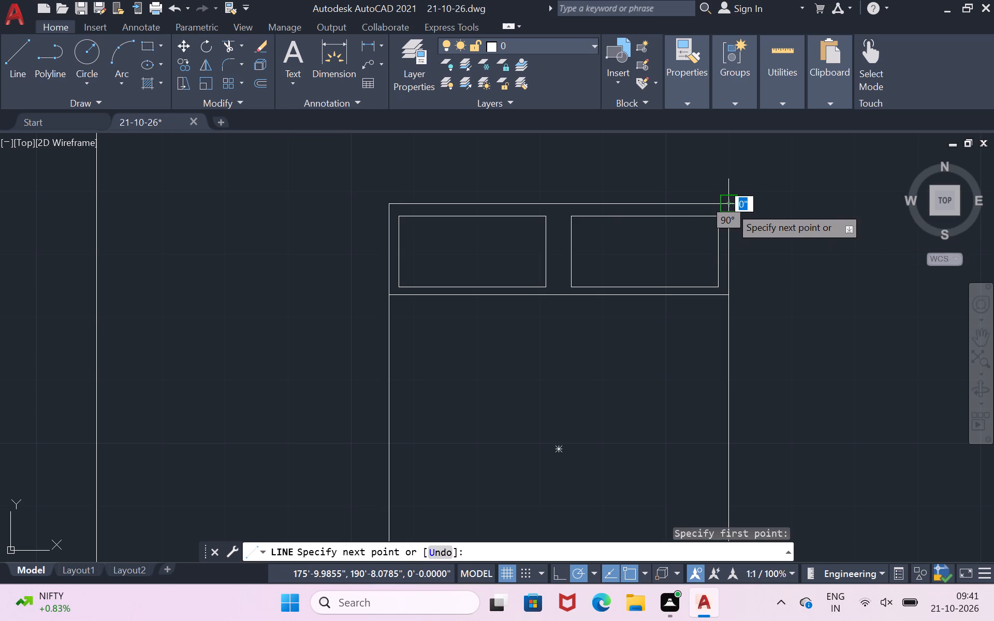
type("1'")
key("Return")
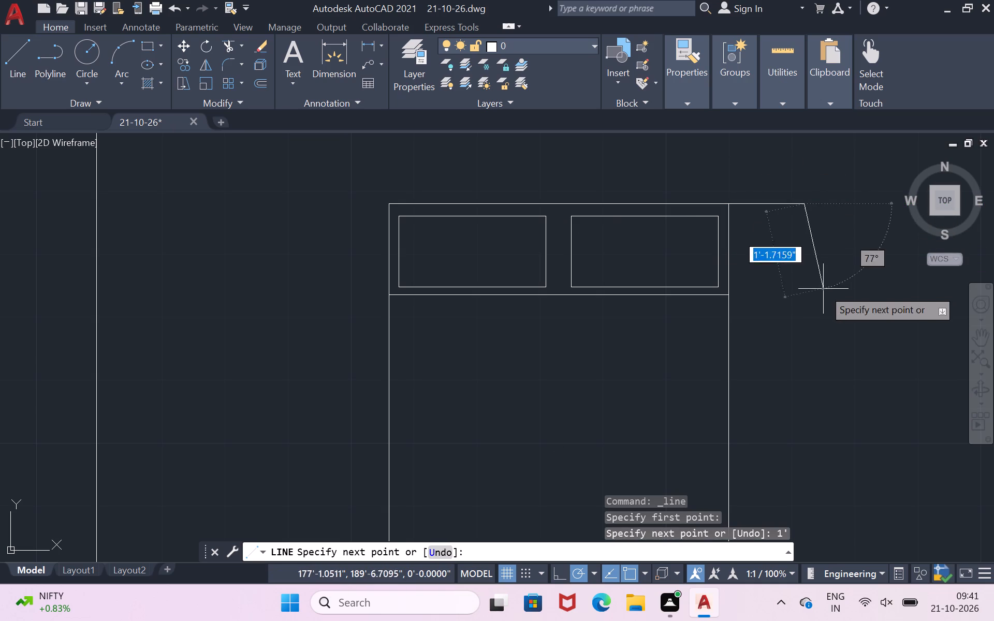
key("1")
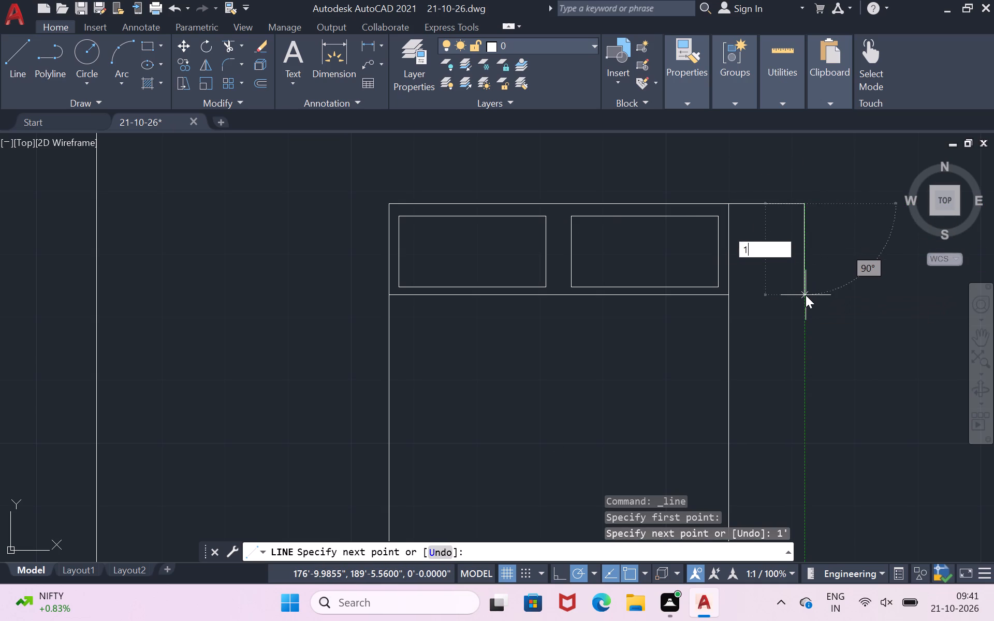
key("apostrophe")
key("Return")
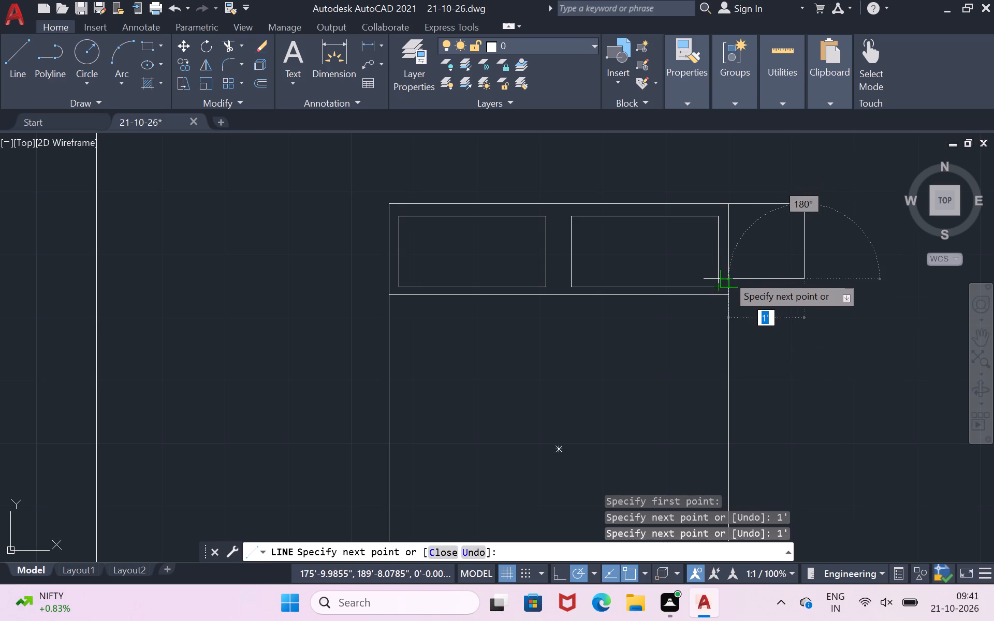
left_click(727, 275)
key("Return")
Draw a matching 1' by 1' bedside table with lines from the bed's north-west corner, ending on the bed's west side.
scroll(727, 274, "down", 4)
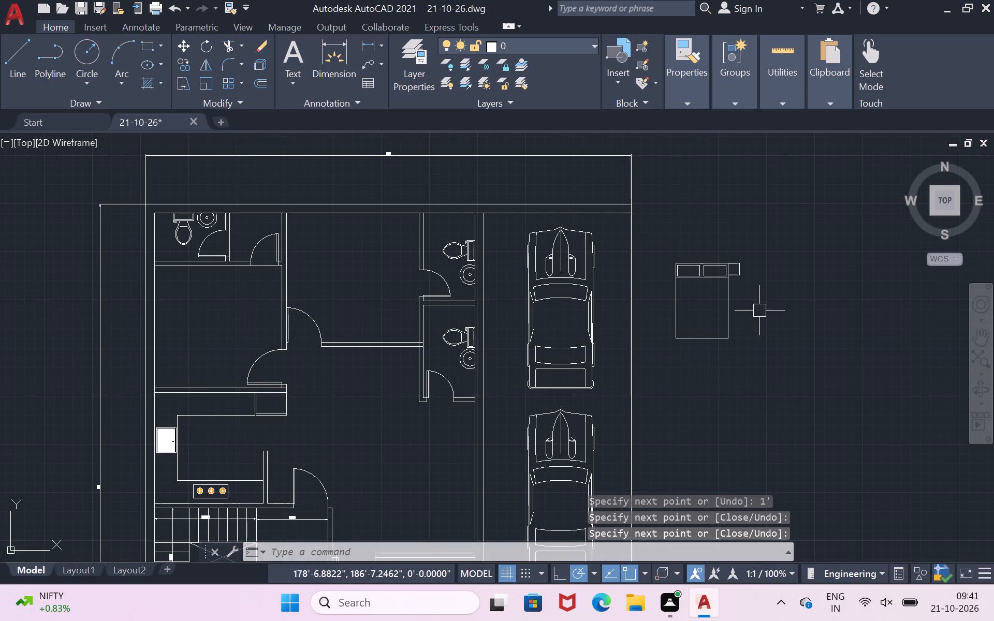
left_click(18, 47)
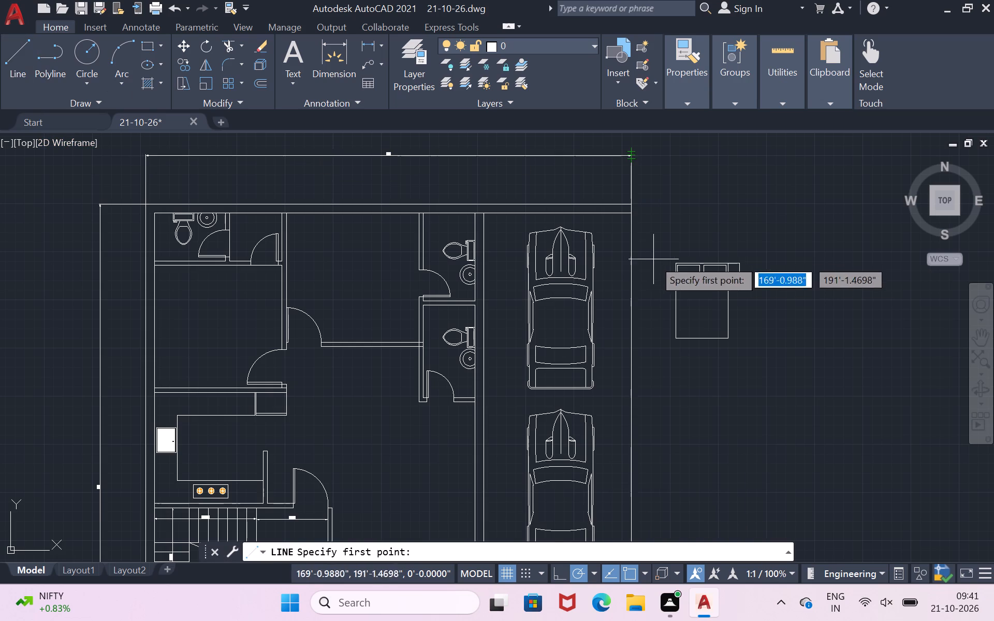
scroll(677, 267, "up", 3)
left_click(686, 257)
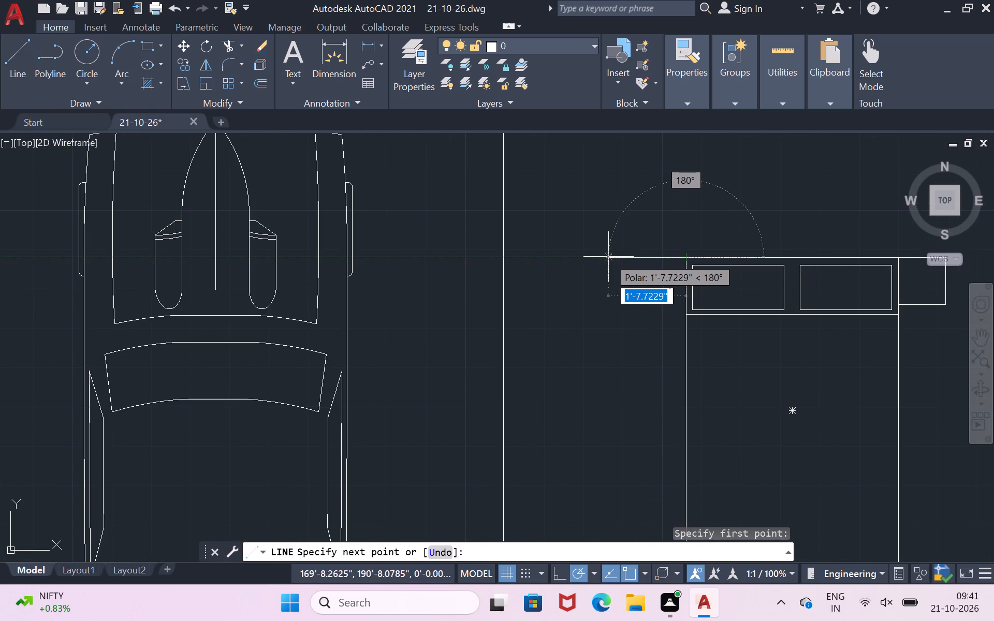
type("1'")
key("Return")
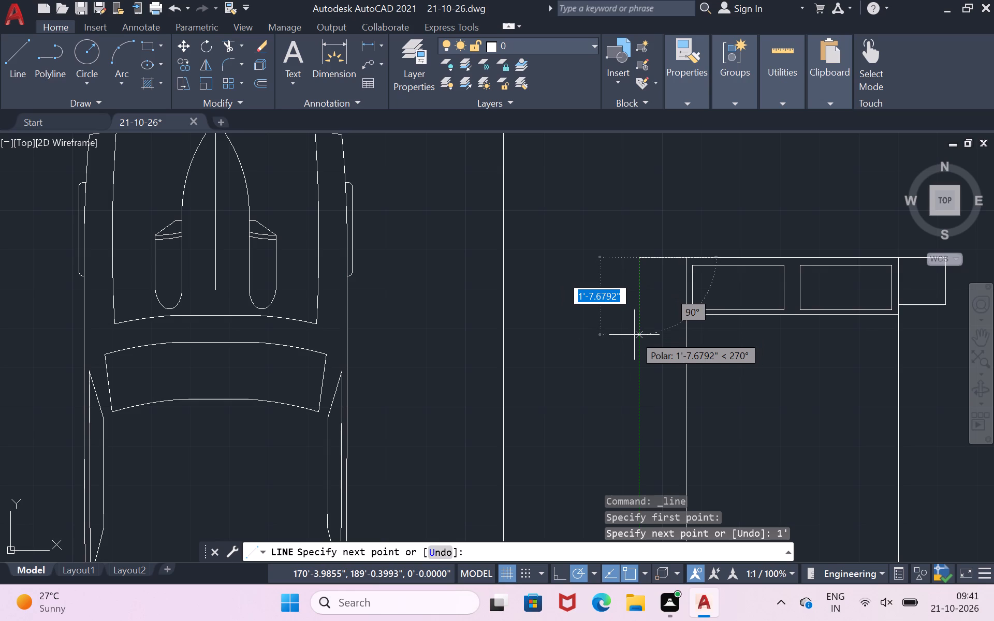
type("1'")
key("Return")
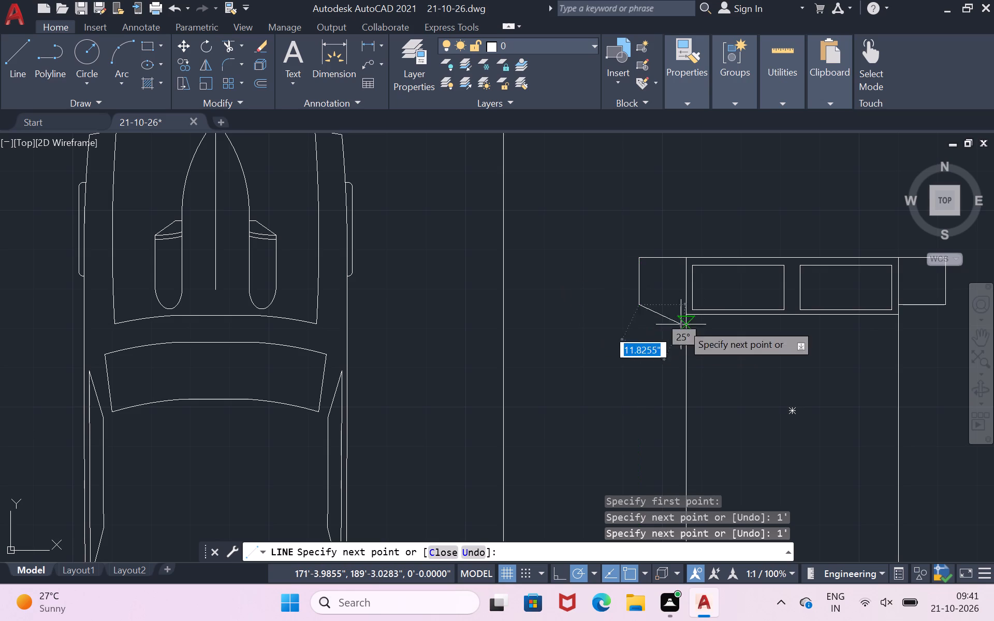
left_click(684, 302)
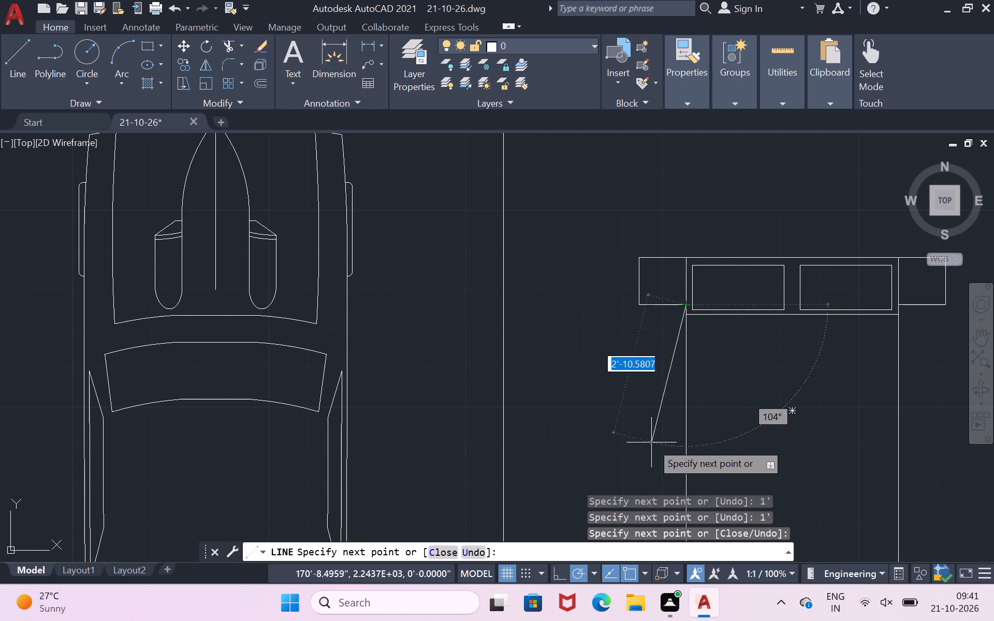
key("Return")
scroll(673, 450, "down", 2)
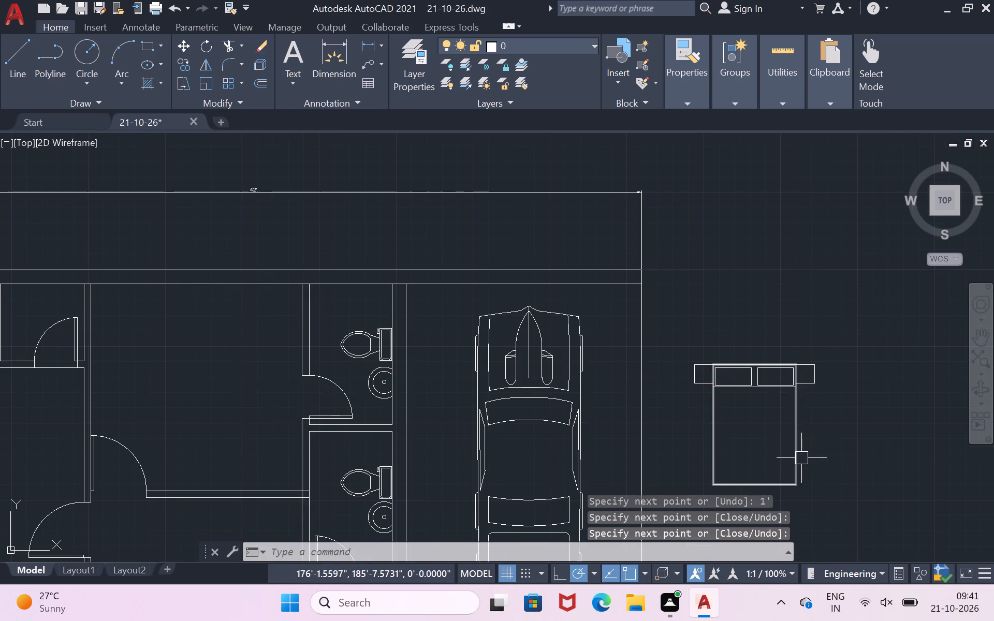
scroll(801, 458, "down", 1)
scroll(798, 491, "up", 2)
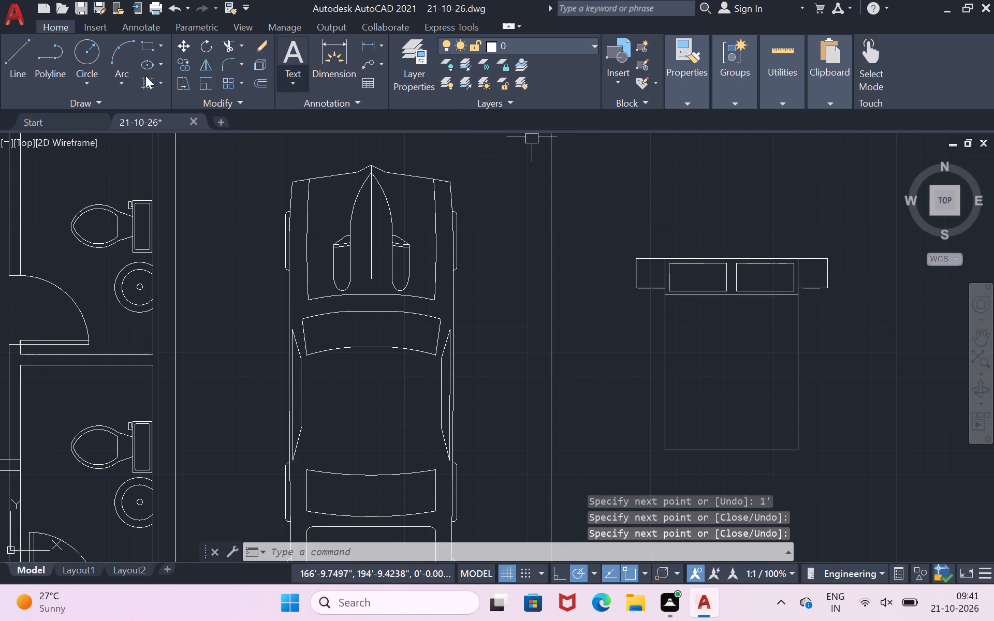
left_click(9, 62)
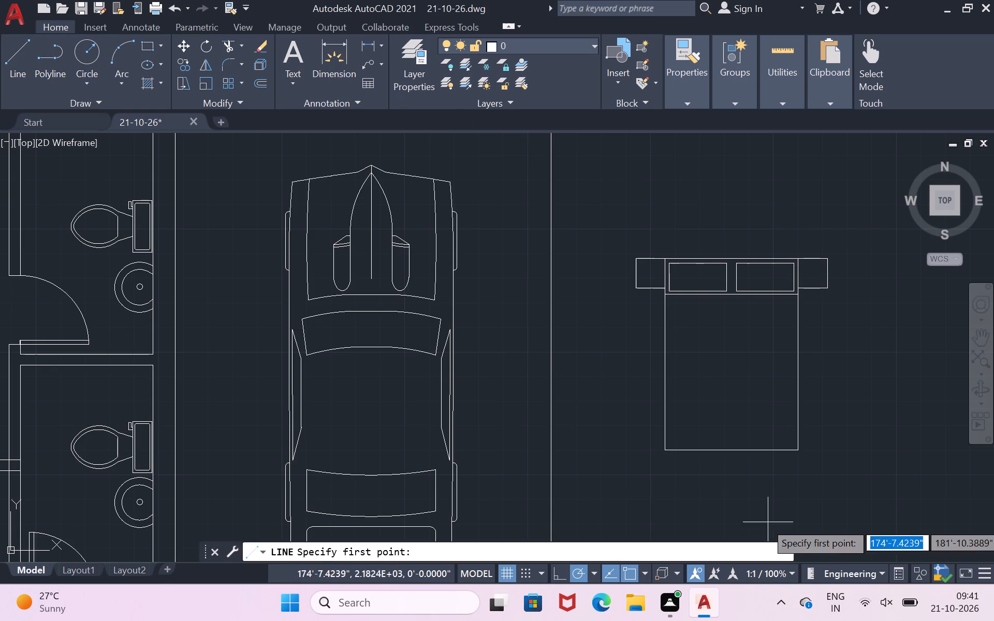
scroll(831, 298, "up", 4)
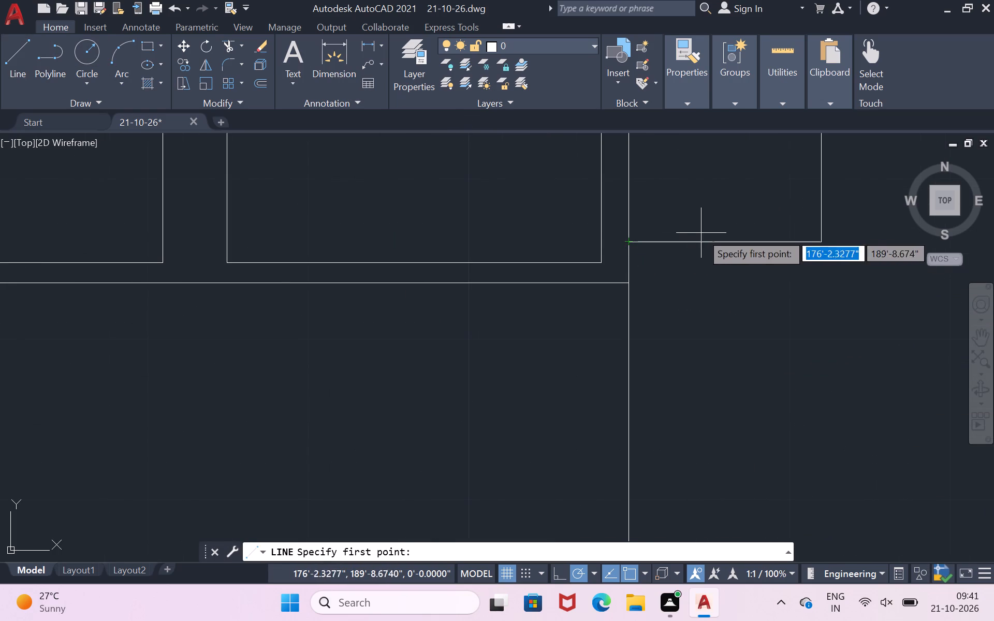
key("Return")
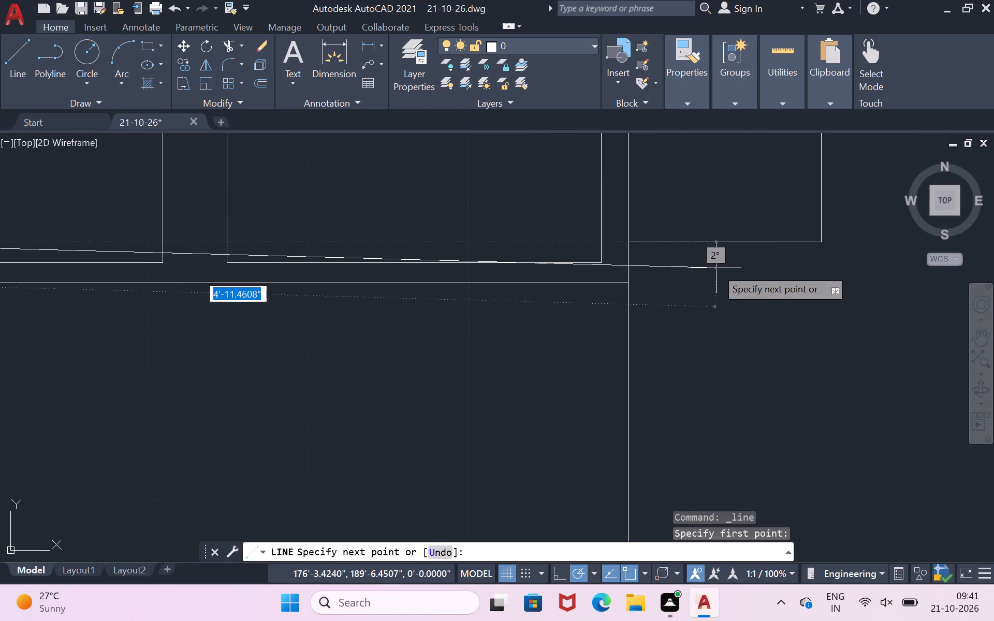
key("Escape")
Offset the south edges of both the east and west bedside tables 2" to the south.
key("o")
key("Return")
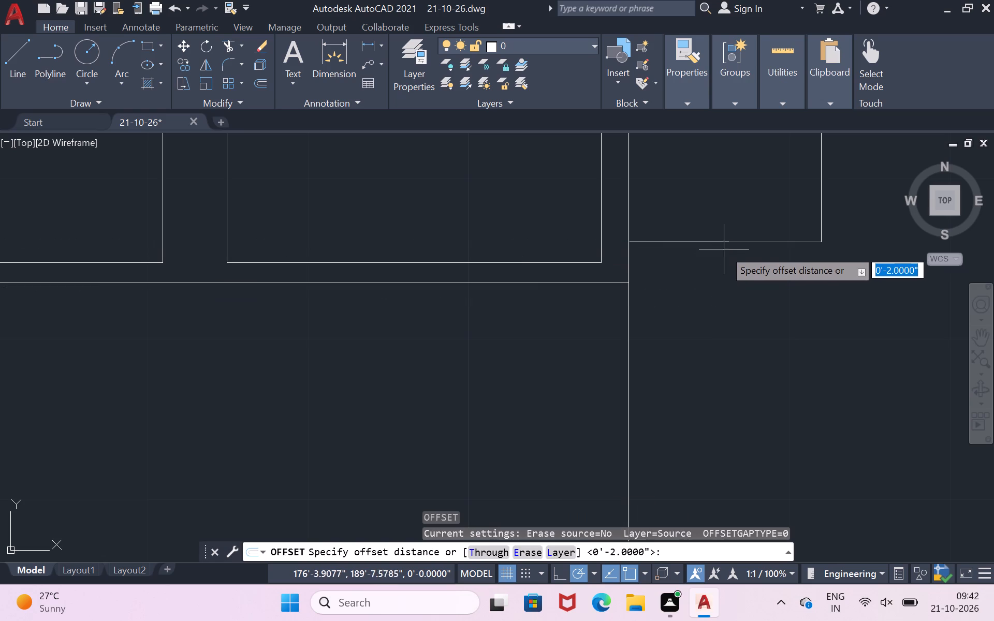
left_click(724, 238)
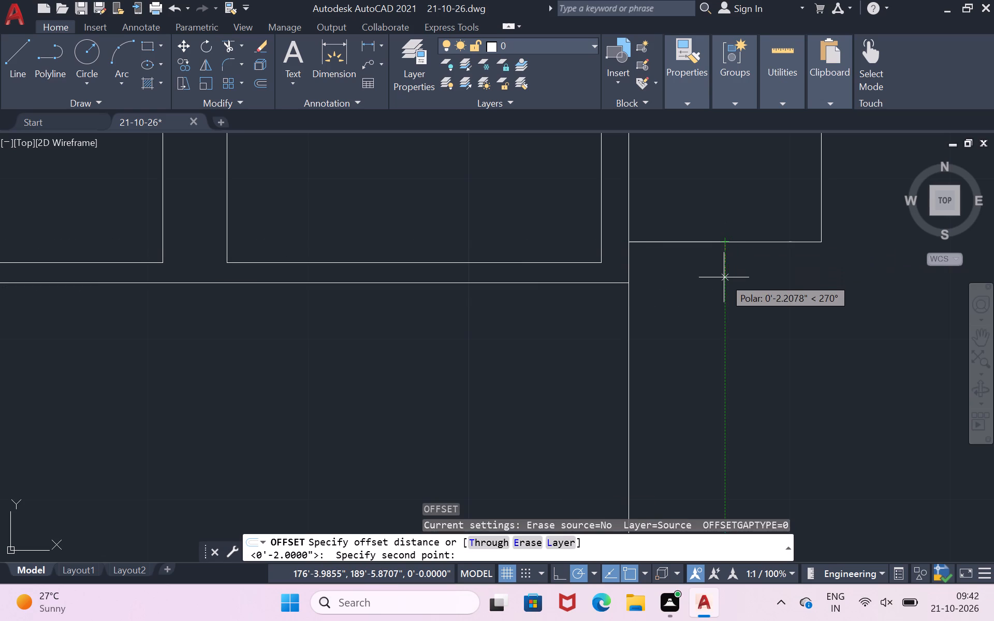
key("2")
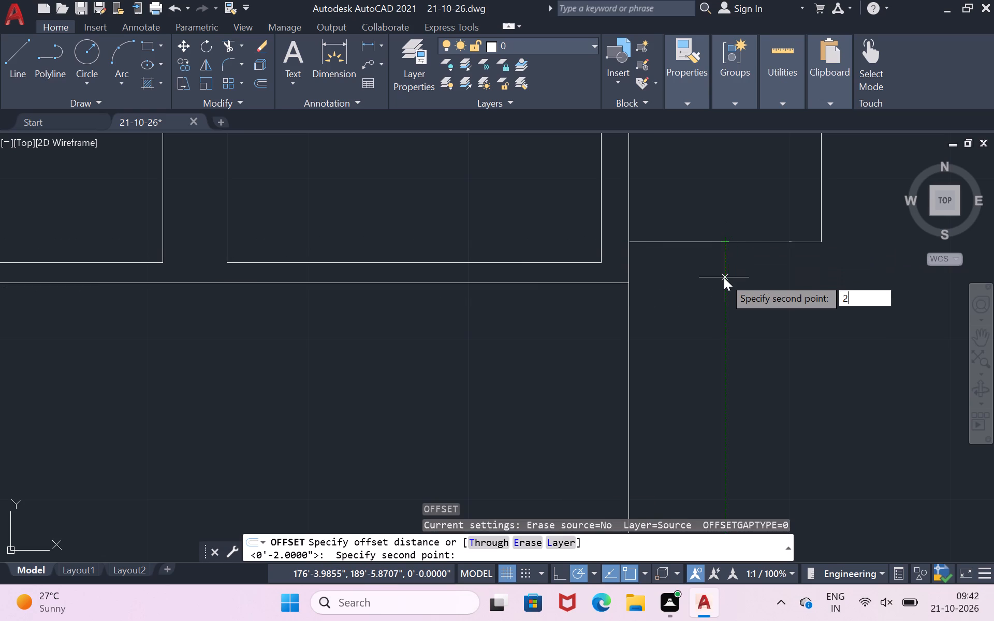
key("shift+quotedbl")
key("Return")
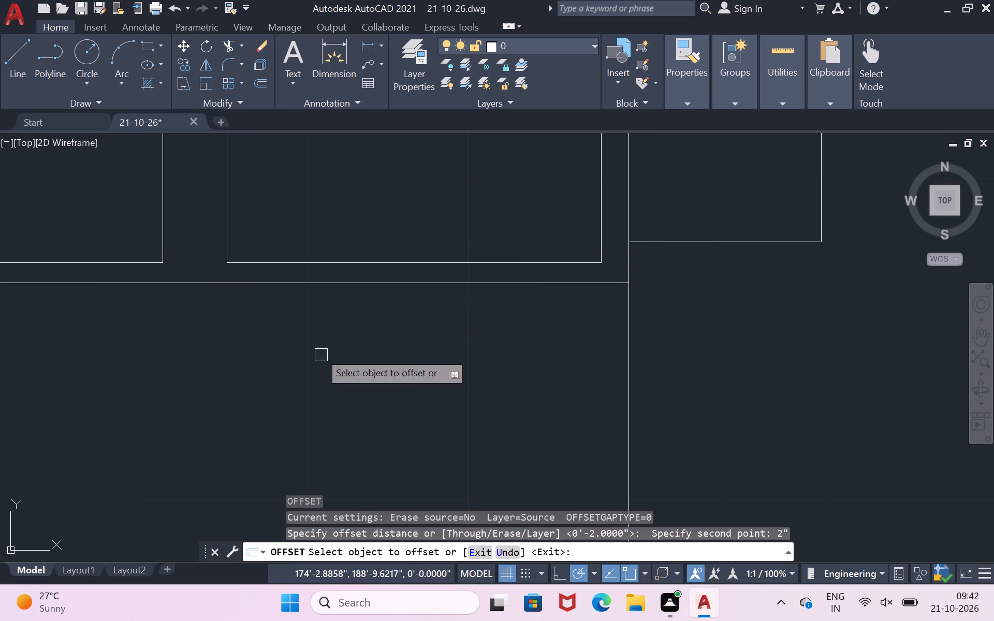
left_click(713, 242)
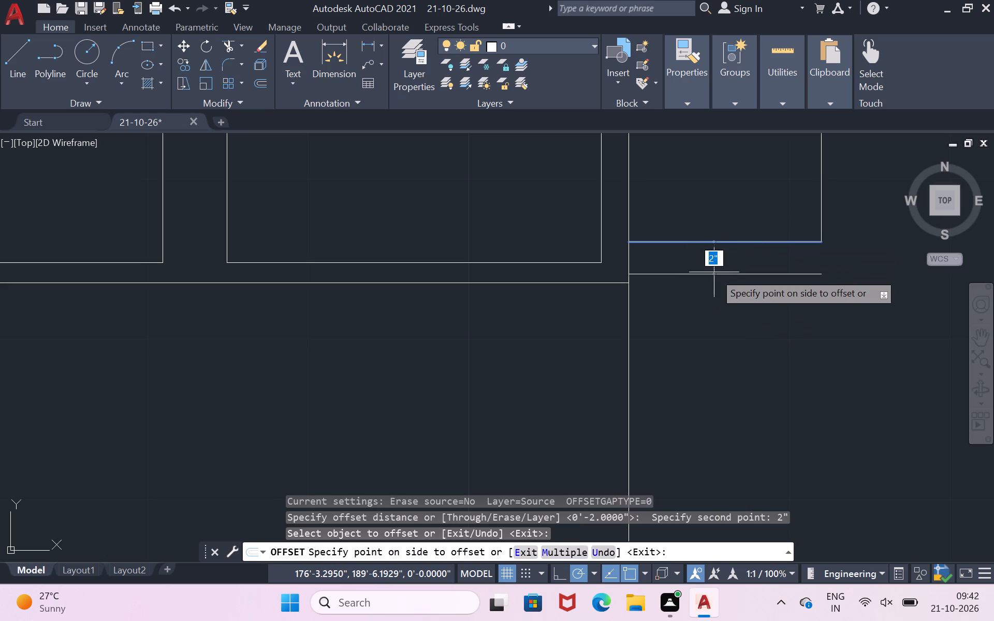
left_click(714, 272)
scroll(714, 272, "down", 3)
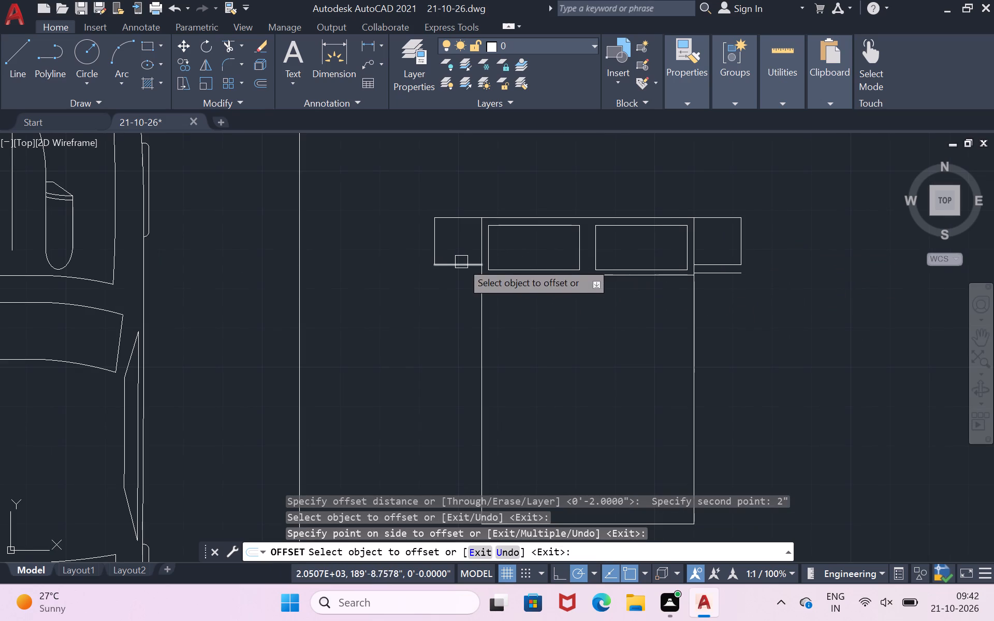
left_click(461, 262)
left_click(466, 304)
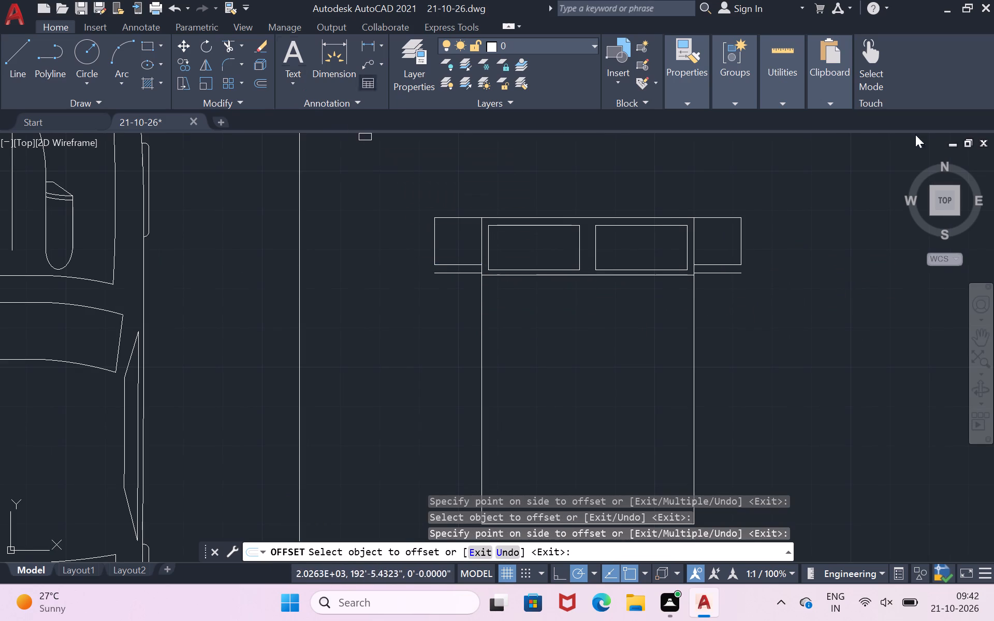
Close the outer ends of the 2" strips south of both bedside tables with short vertical lines, east table first.
left_click(7, 61)
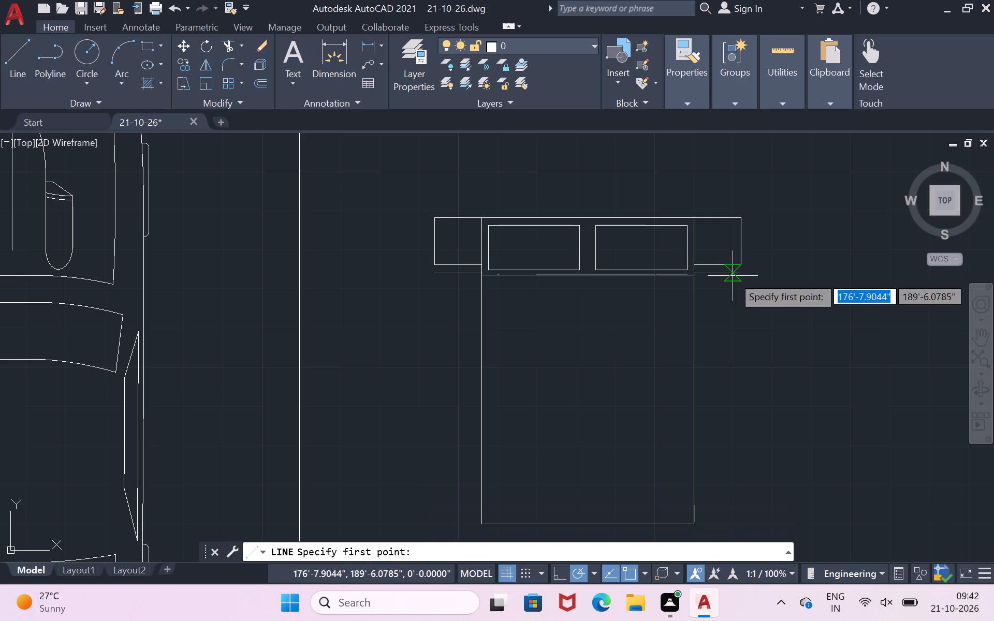
scroll(750, 259, "up", 2)
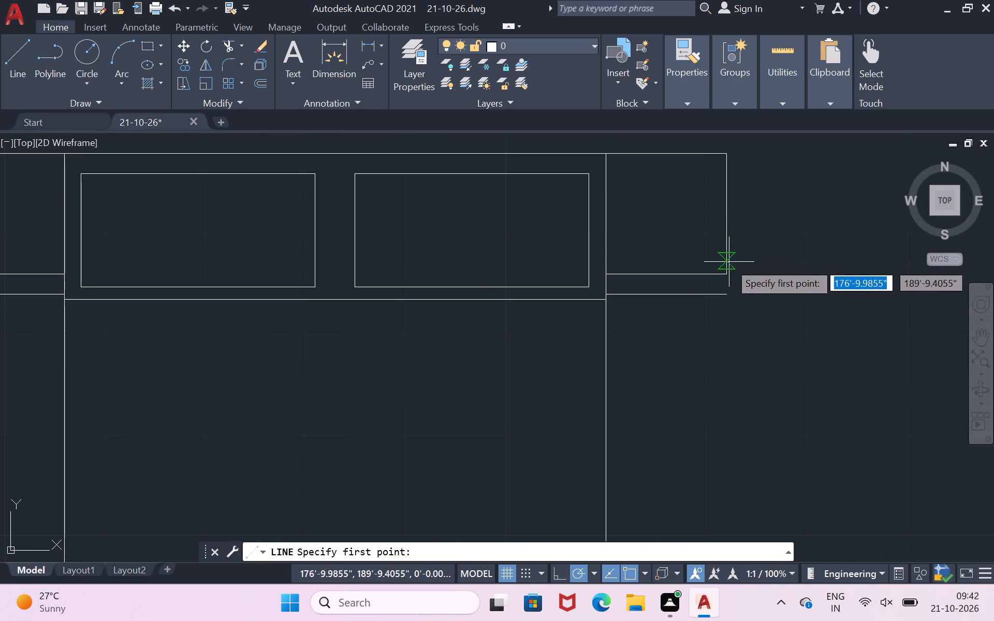
left_click(730, 272)
left_click(730, 292)
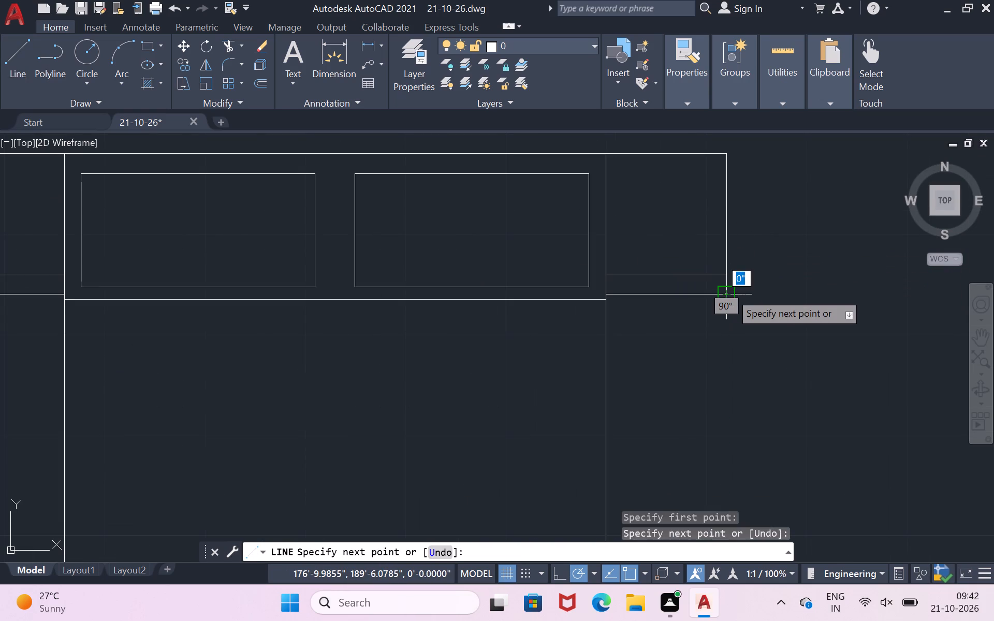
key("Return")
scroll(730, 292, "down", 4)
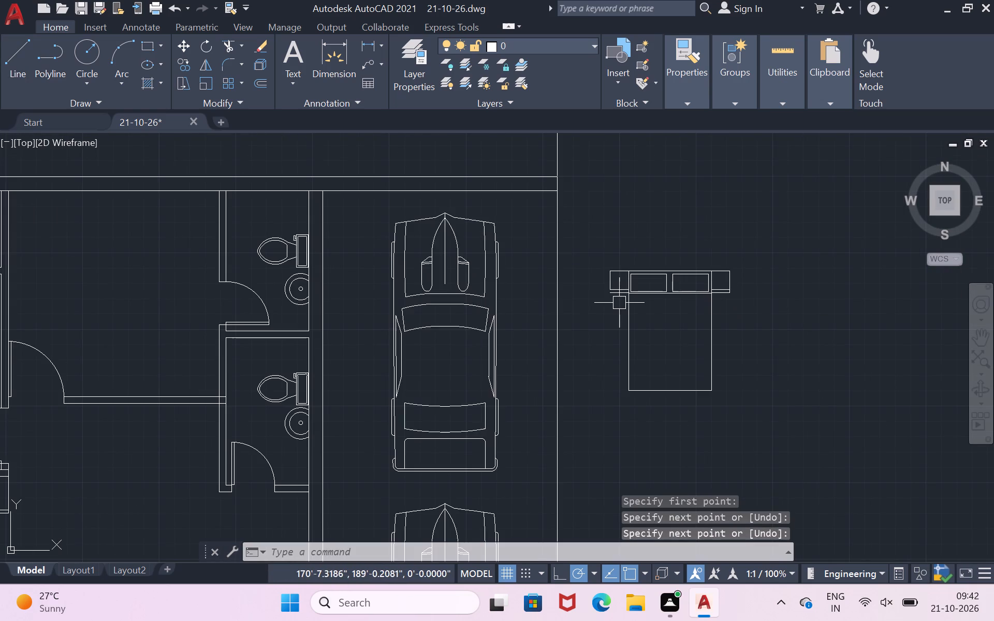
scroll(620, 303, "up", 3)
key("Return")
left_click(578, 244)
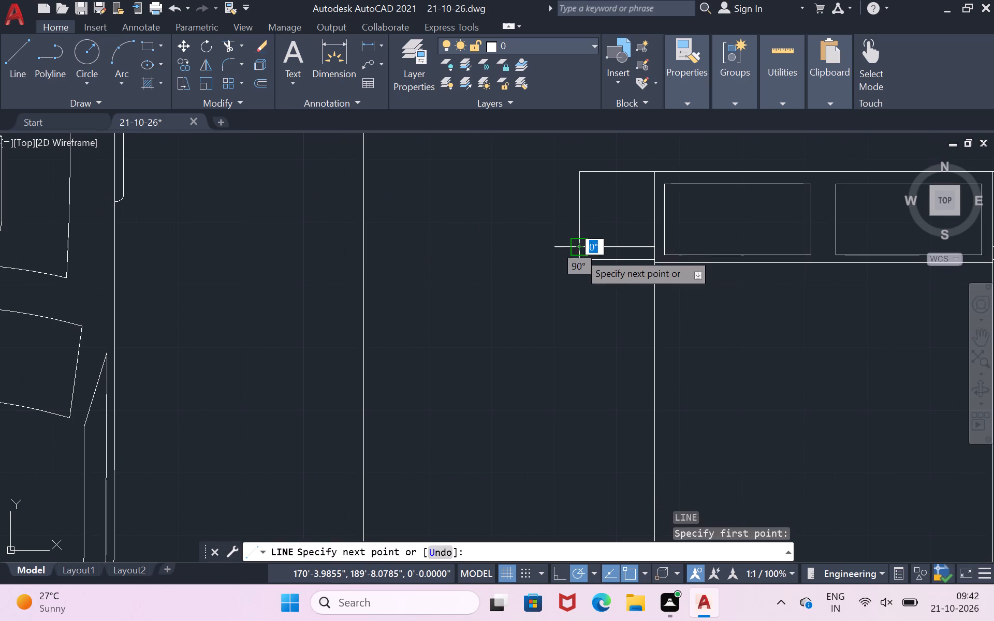
left_click(576, 267)
key("Return")
scroll(581, 337, "down", 2)
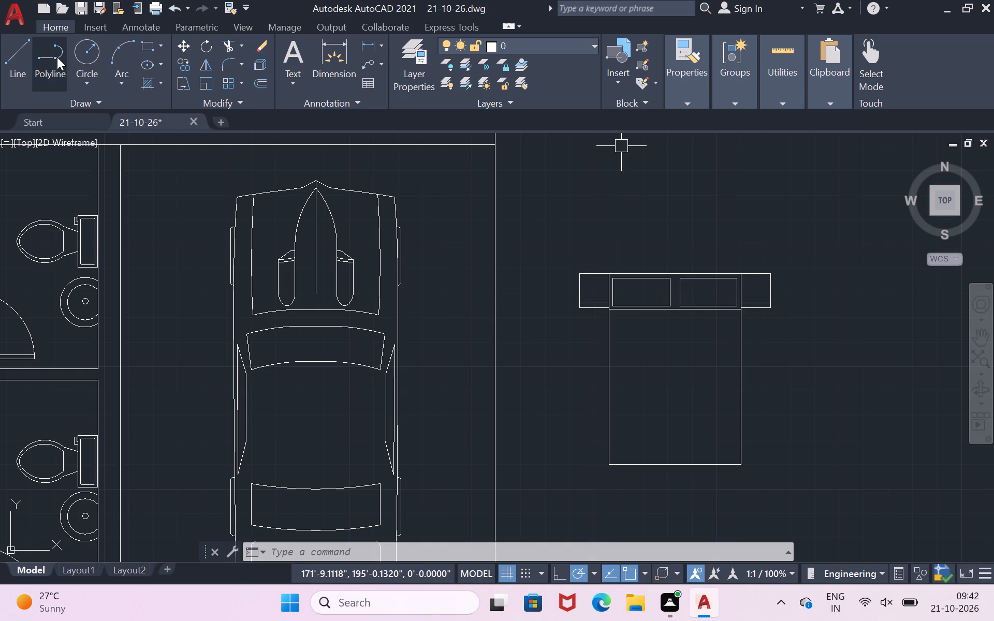
Draw a diagonal line about 3'-6" long from the midpoint of the line below the pillows to the bed's west side.
left_click(8, 69)
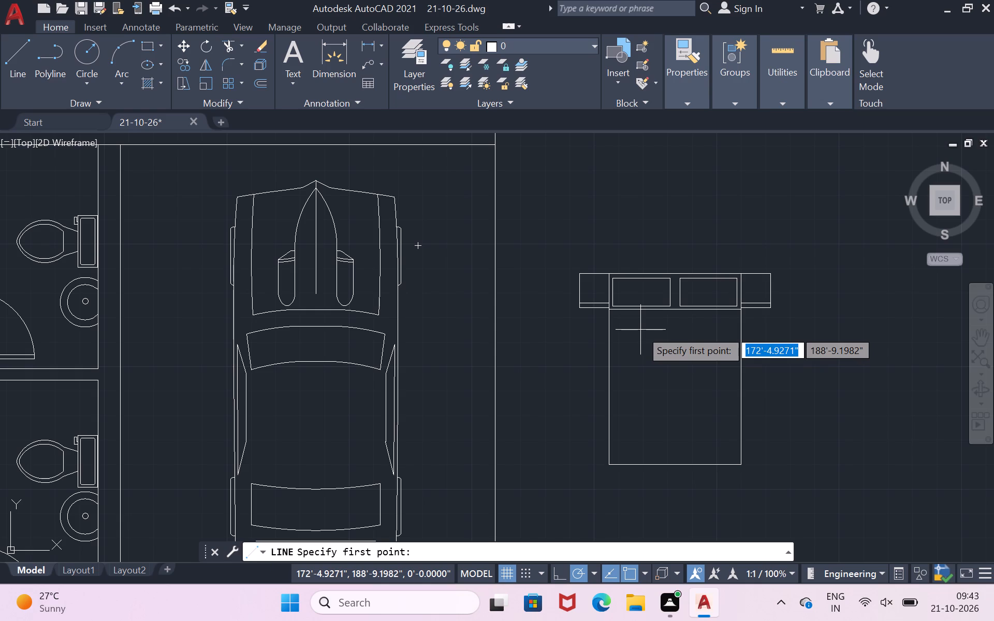
left_click(679, 313)
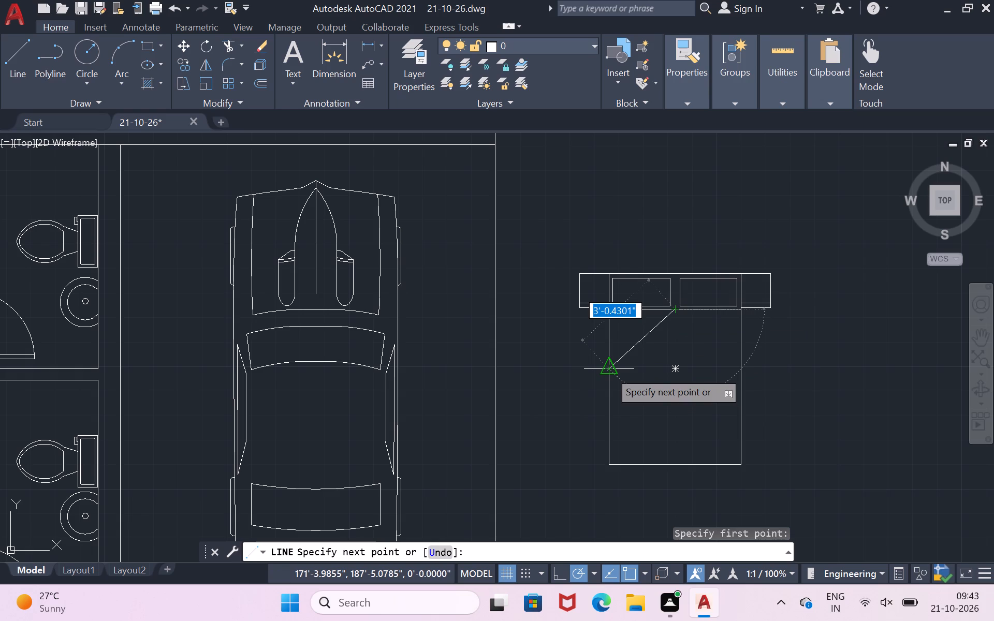
scroll(609, 371, "up", 3)
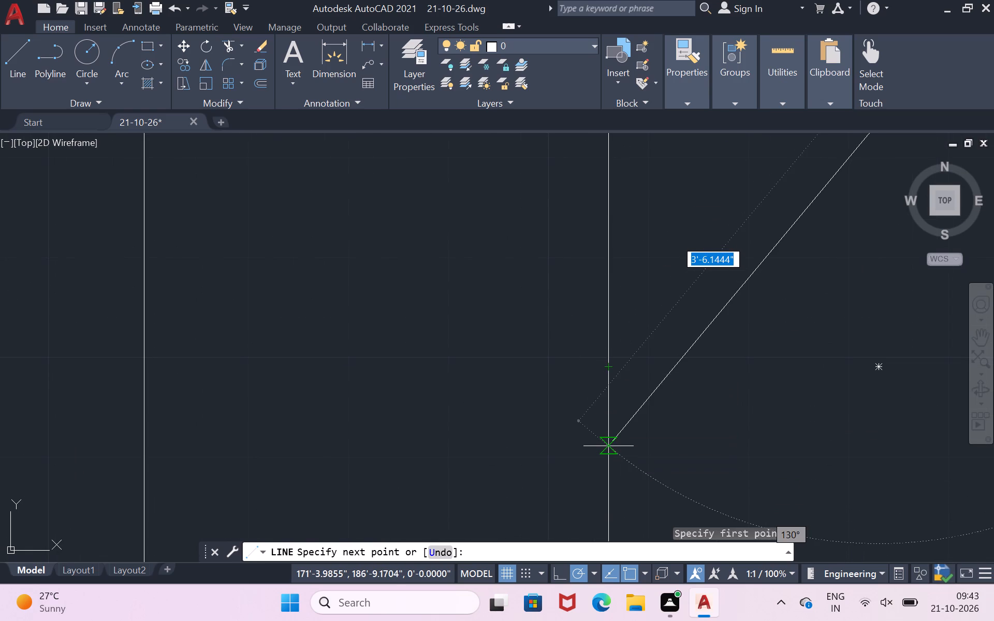
left_click(608, 446)
scroll(719, 372, "down", 3)
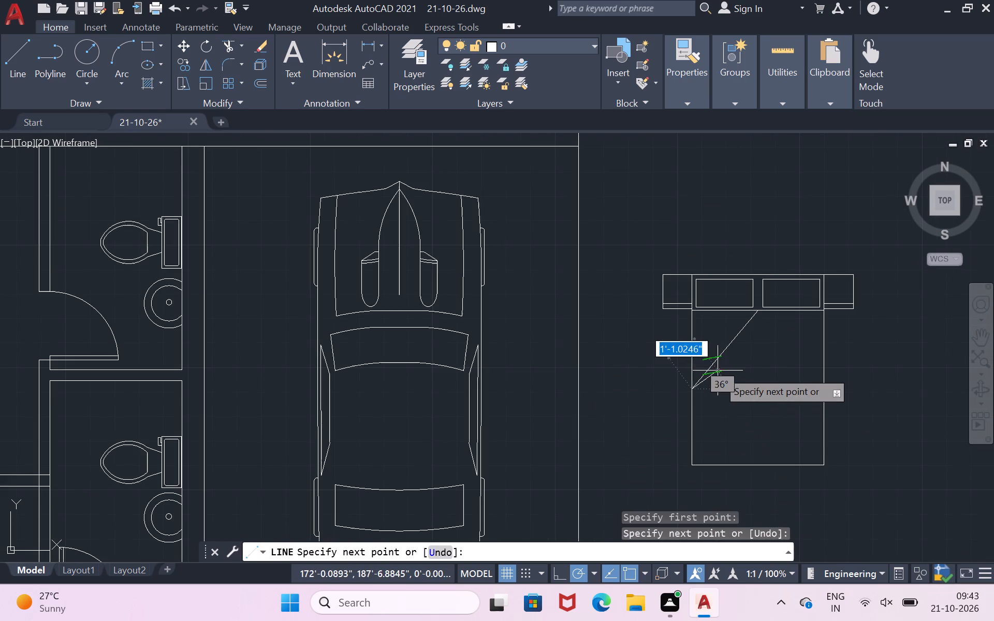
key("Return")
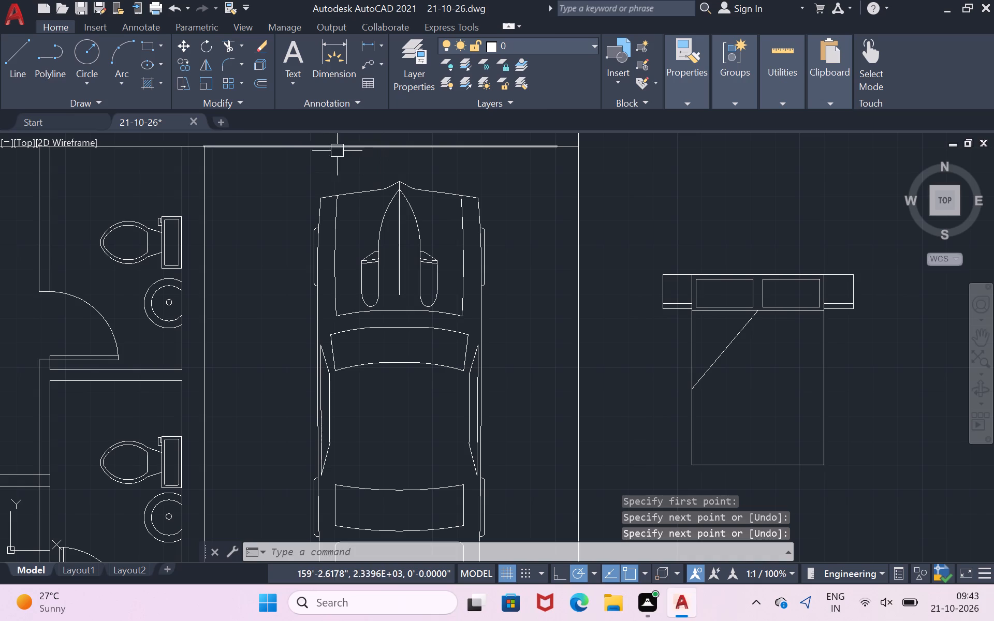
Draw a second, steeper blanket-fold line from the same midpoint southwest to a free point inside the bed.
left_click(21, 60)
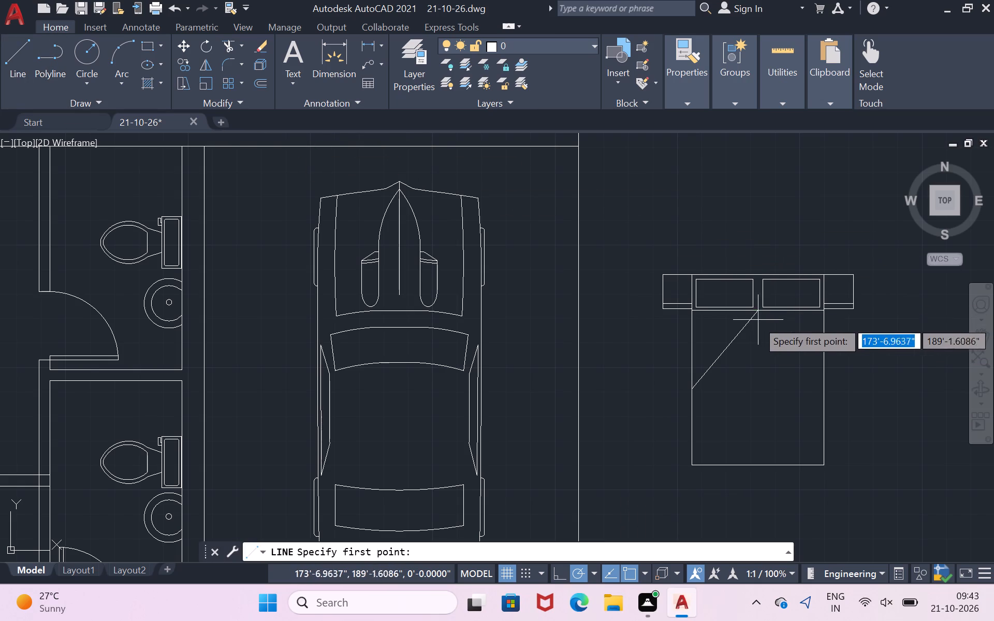
scroll(764, 311, "up", 3)
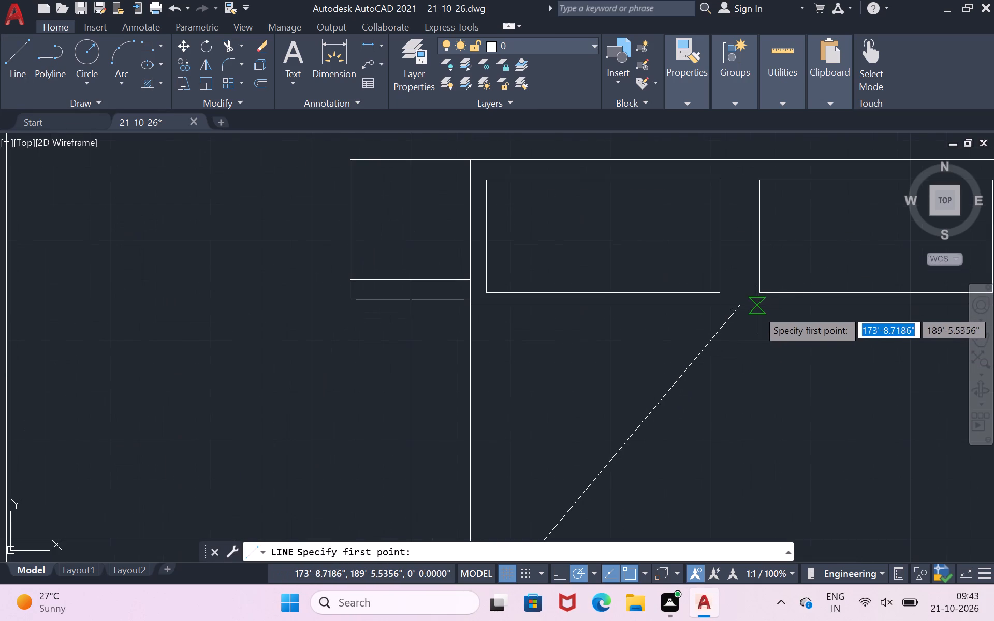
left_click(738, 310)
scroll(711, 471, "down", 1)
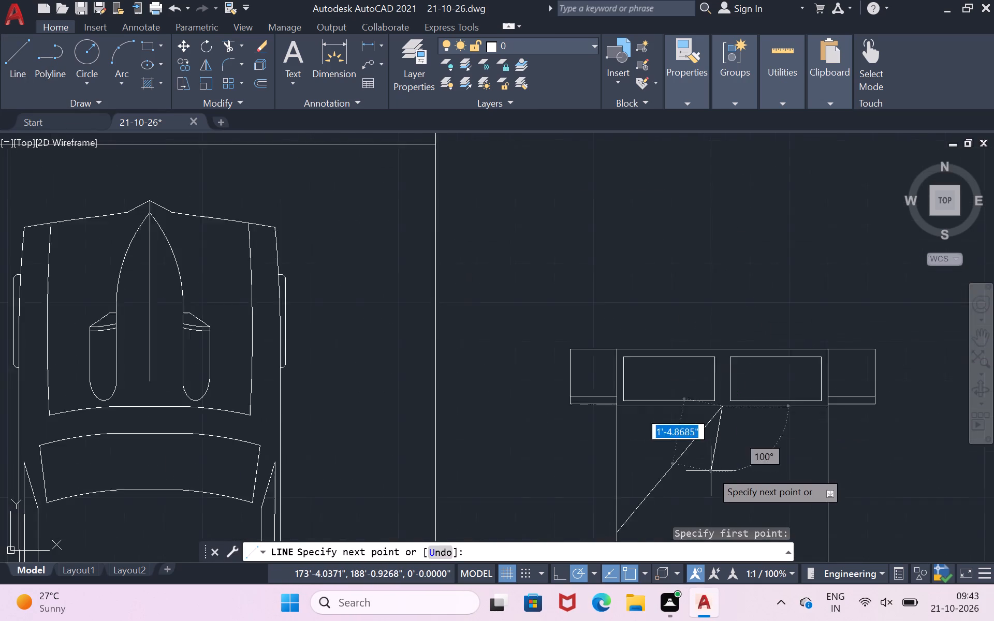
scroll(711, 471, "down", 2)
left_click(698, 501)
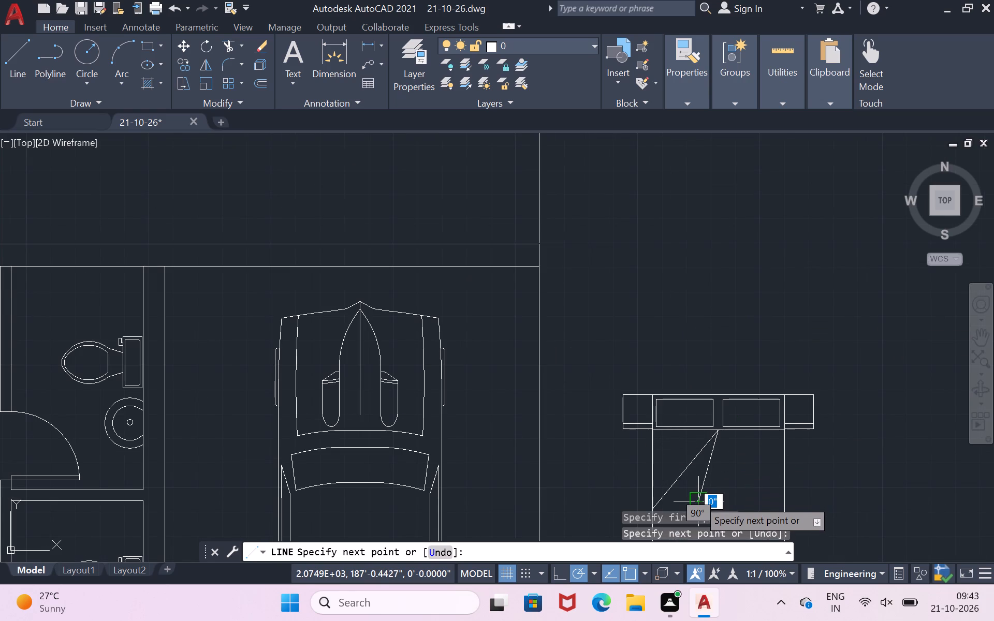
key("Return")
Draw a three-point arc from the steeper line's lower end through the diagonal's lower end, finishing freely inside the bed.
scroll(698, 498, "down", 4)
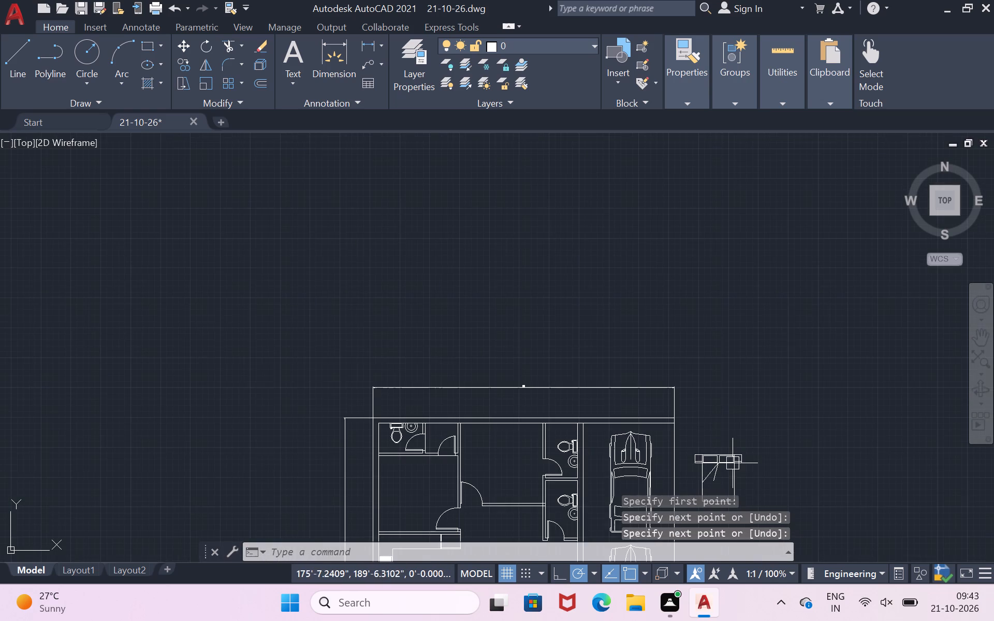
scroll(741, 469, "down", 2)
scroll(735, 483, "up", 4)
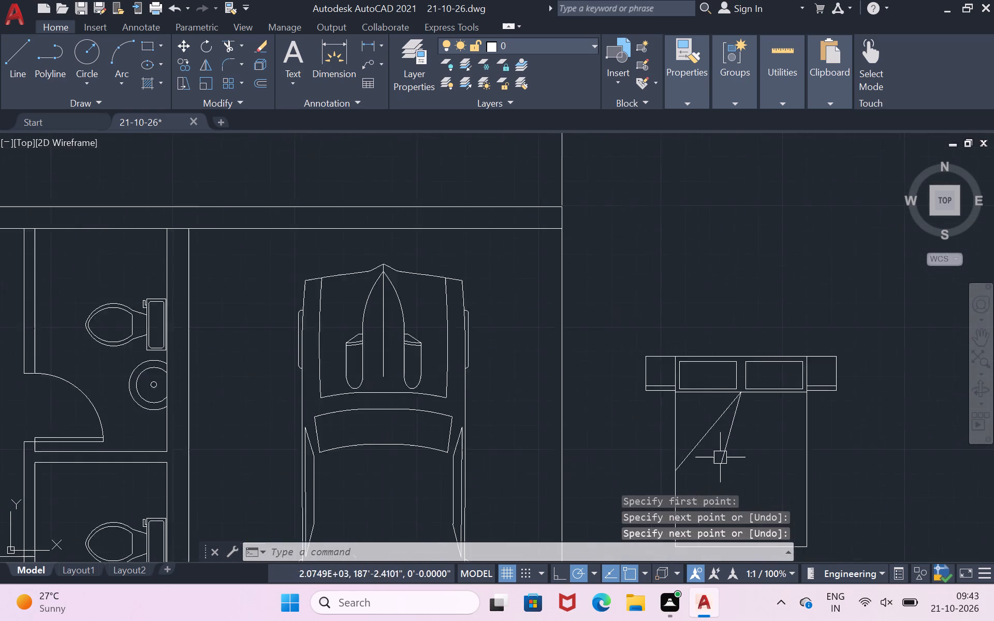
scroll(720, 457, "up", 2)
scroll(706, 391, "down", 1)
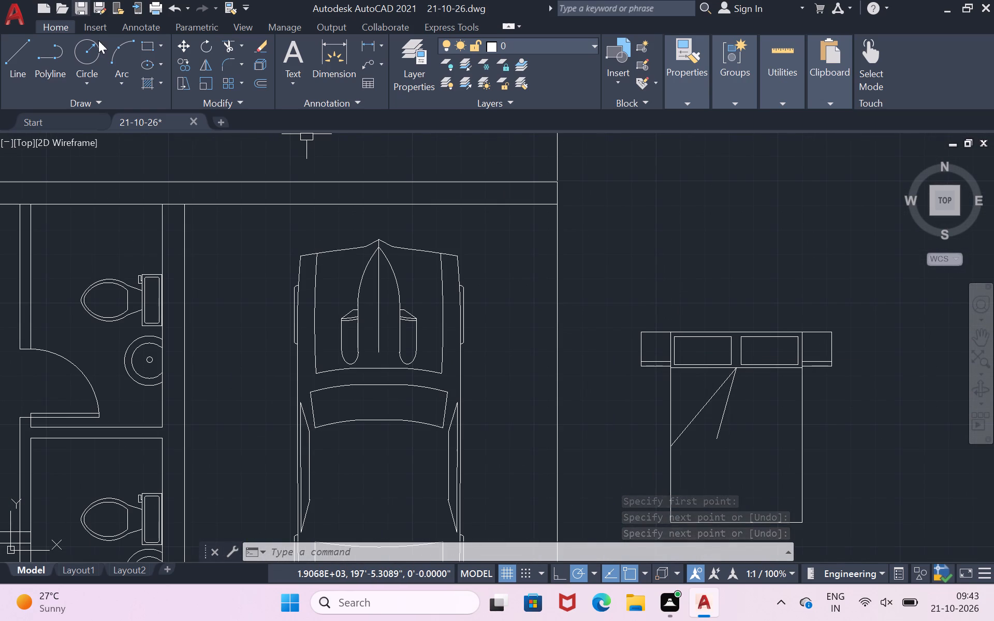
left_click(121, 57)
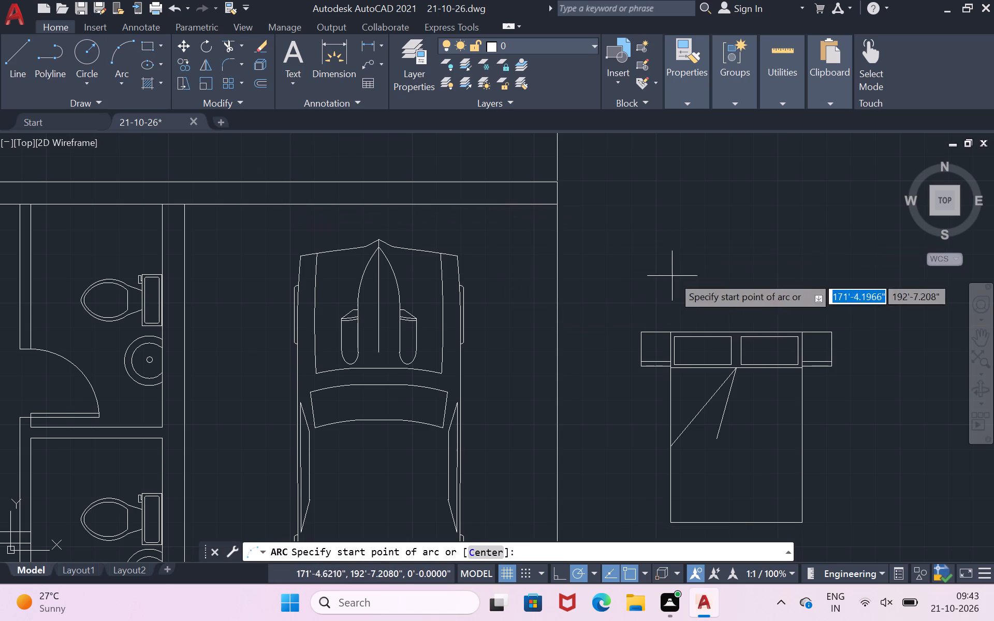
left_click(720, 441)
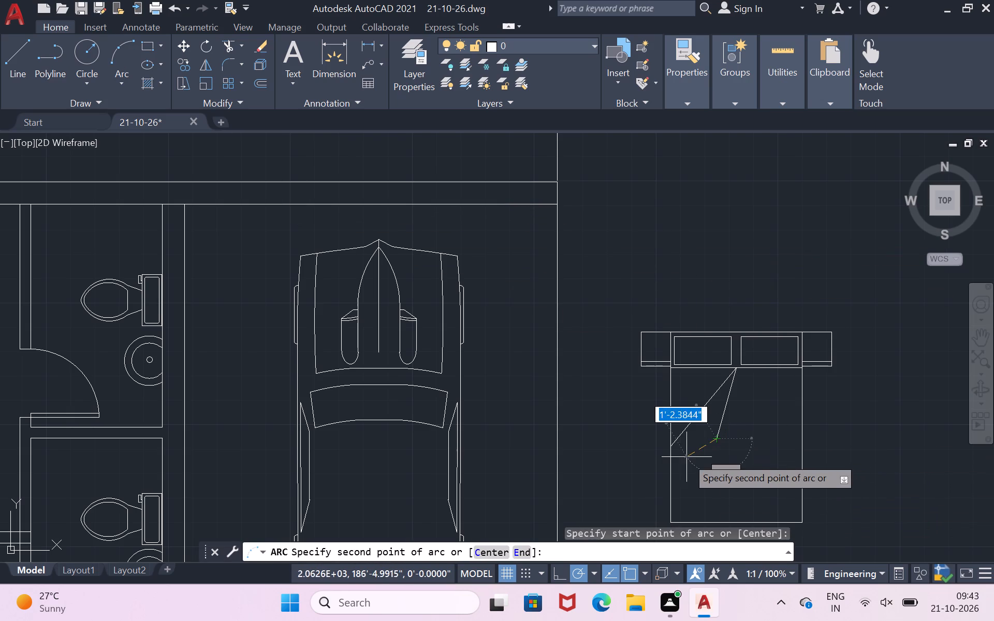
left_click(669, 448)
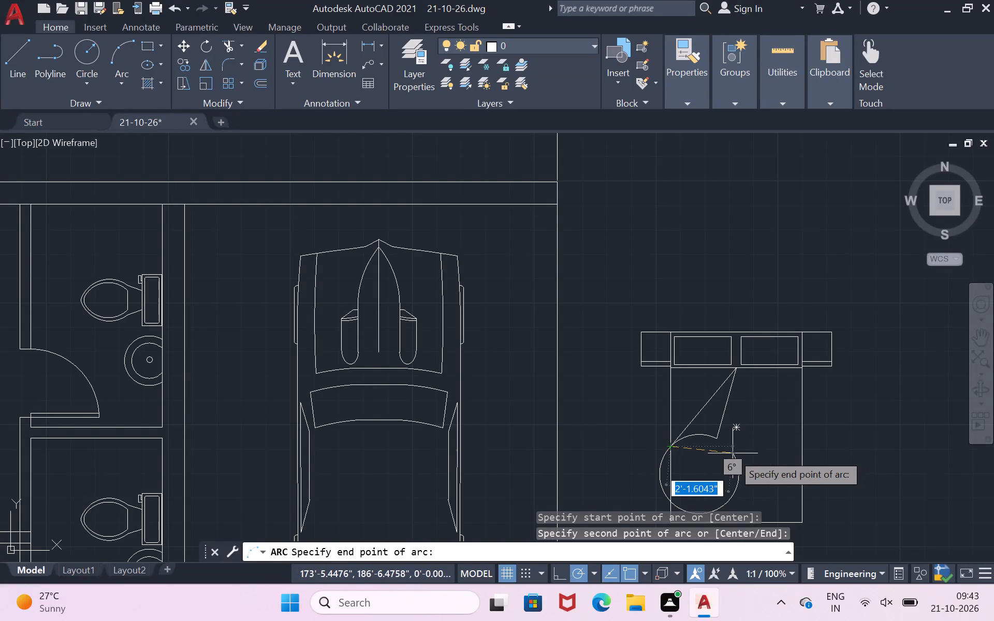
left_click(733, 453)
Trim the arc inside and outside the bed, keeping only the curve between the two fold lines' lower ends.
scroll(733, 442, "down", 1)
type("tr")
key("space")
left_click(739, 468)
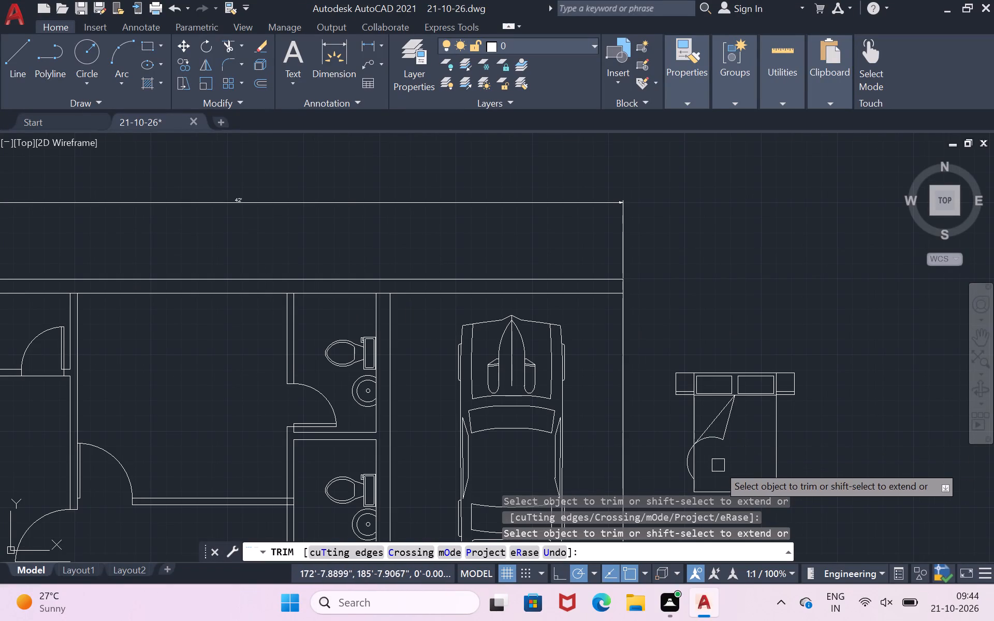
left_click(684, 462)
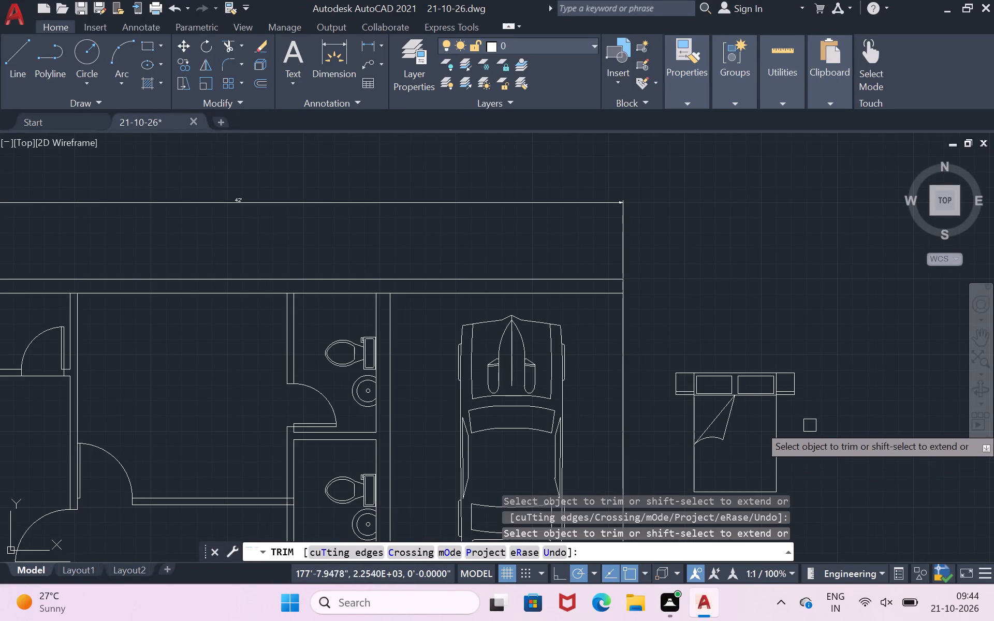
key("Return")
Mirror the two fold lines and the arc about the bed's vertical centreline, keeping the originals.
scroll(759, 417, "up", 3)
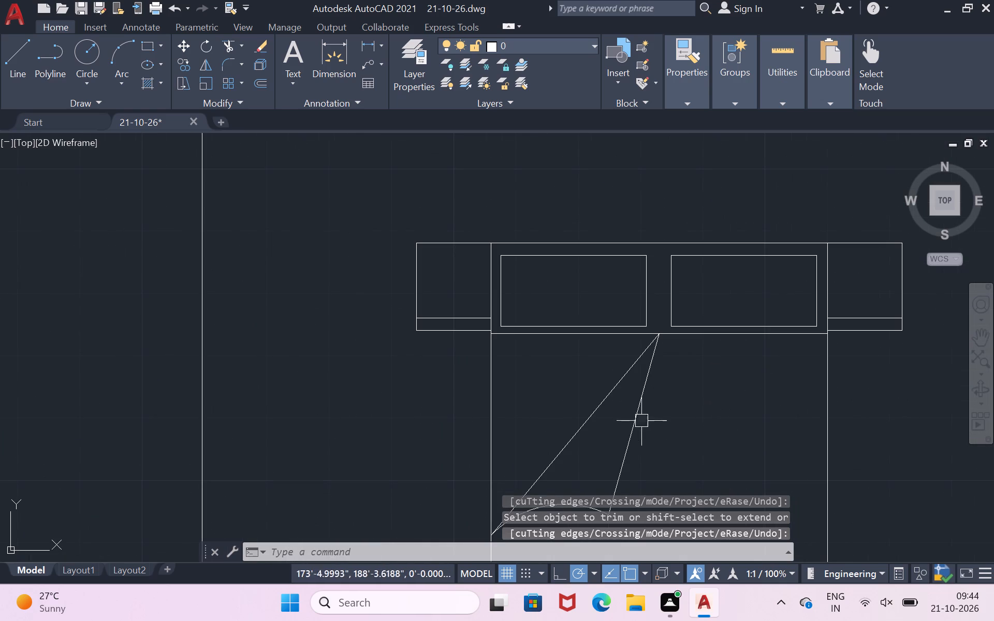
left_click(636, 416)
left_click(601, 394)
scroll(606, 395, "down", 1)
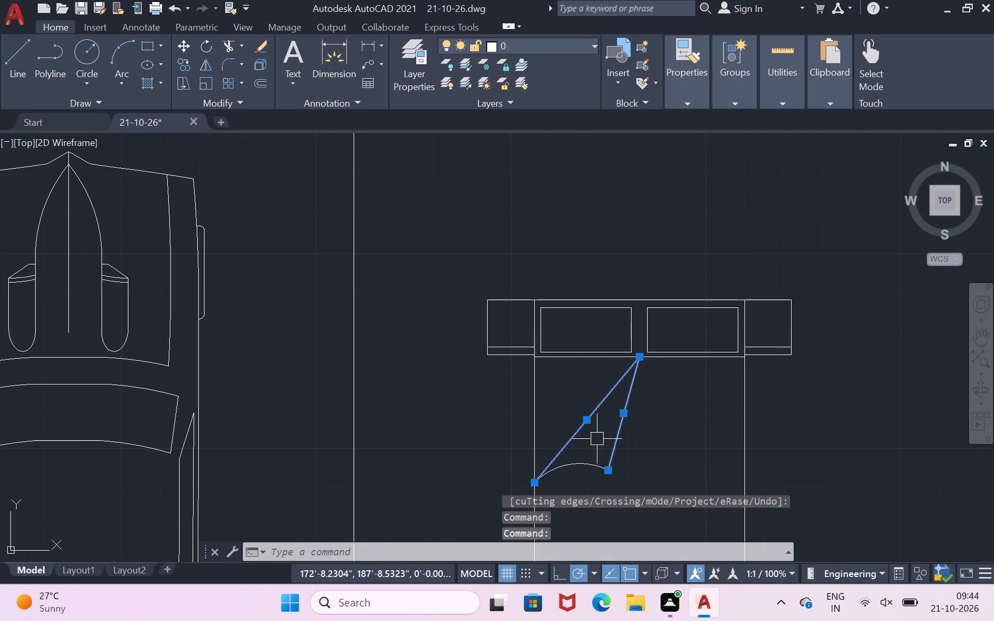
left_click(576, 463)
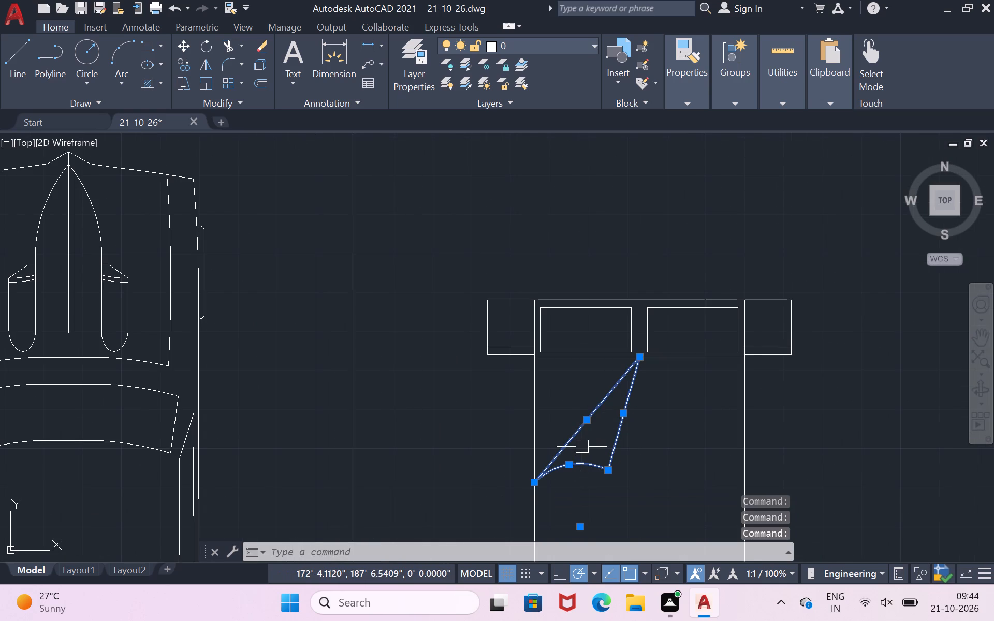
key("m")
key("i")
key("Return")
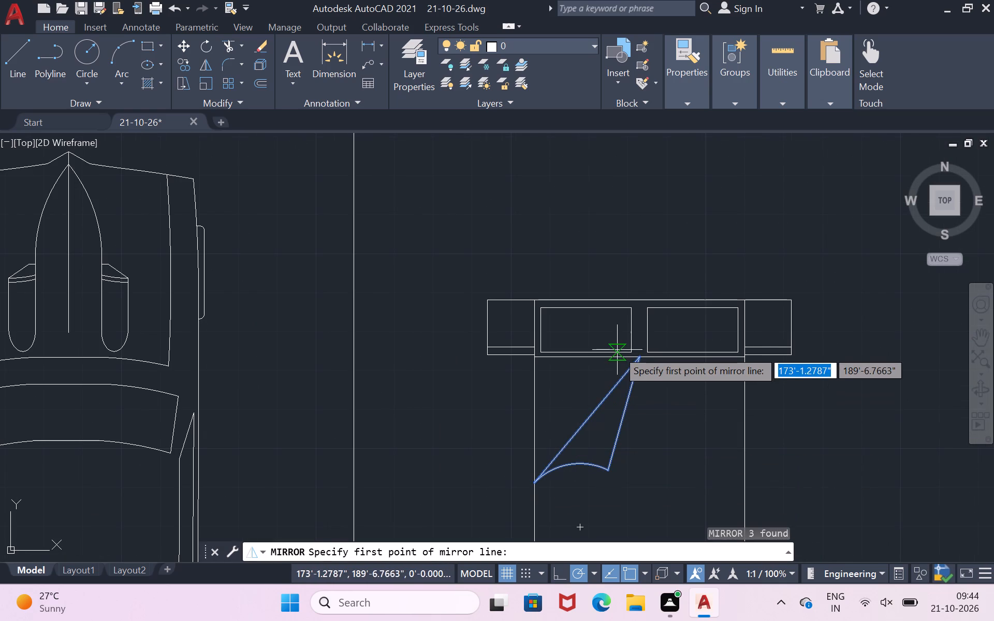
left_click(637, 353)
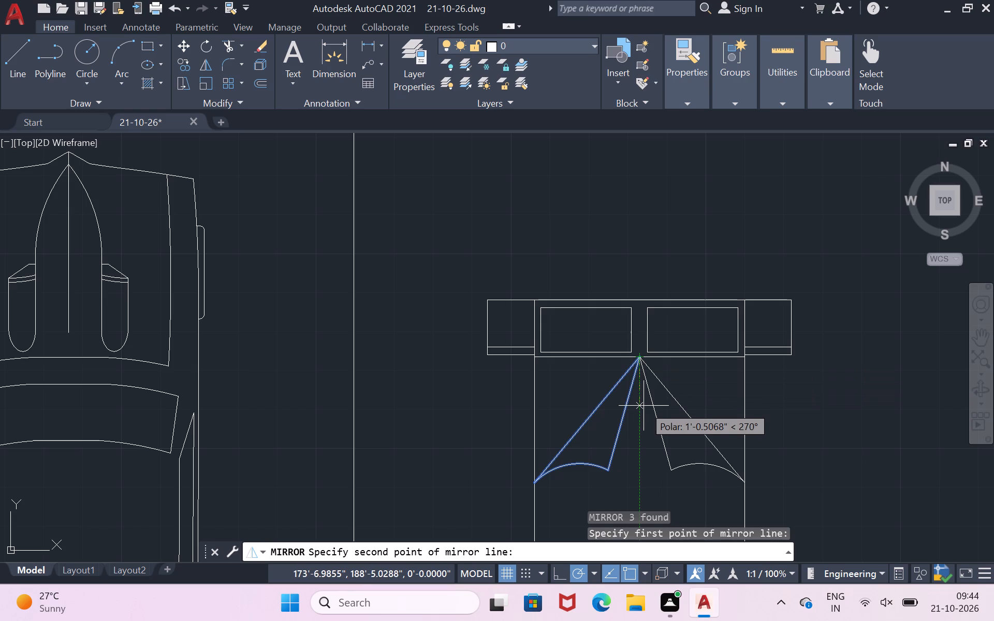
left_click(644, 406)
left_click_drag(690, 465, 644, 406)
Draw a rectangle about 3" deep across the bed's full width, just south of the folded blanket corners.
scroll(676, 375, "down", 3)
scroll(667, 449, "up", 2)
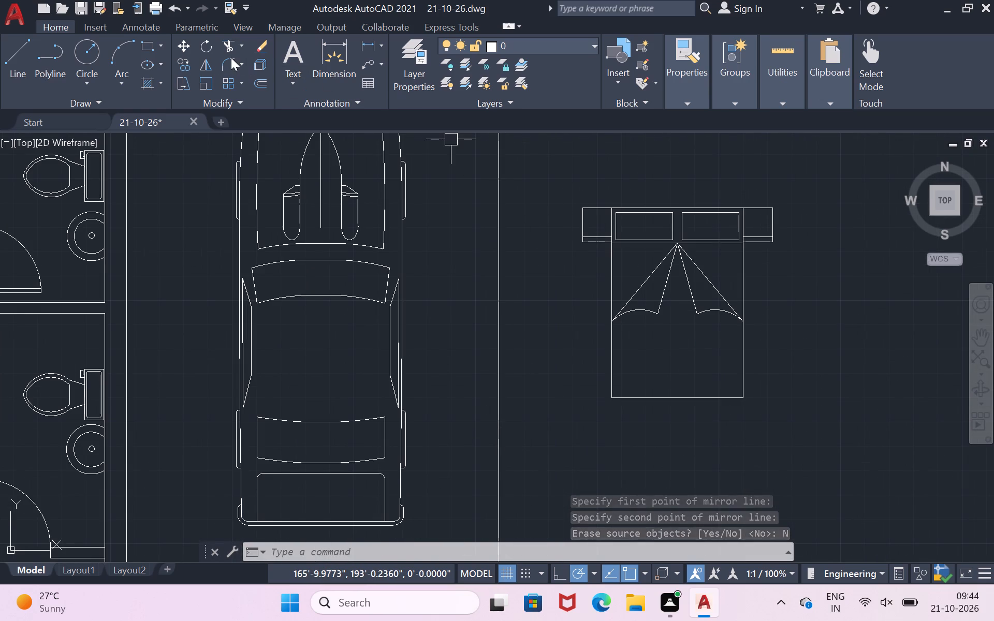
left_click(153, 46)
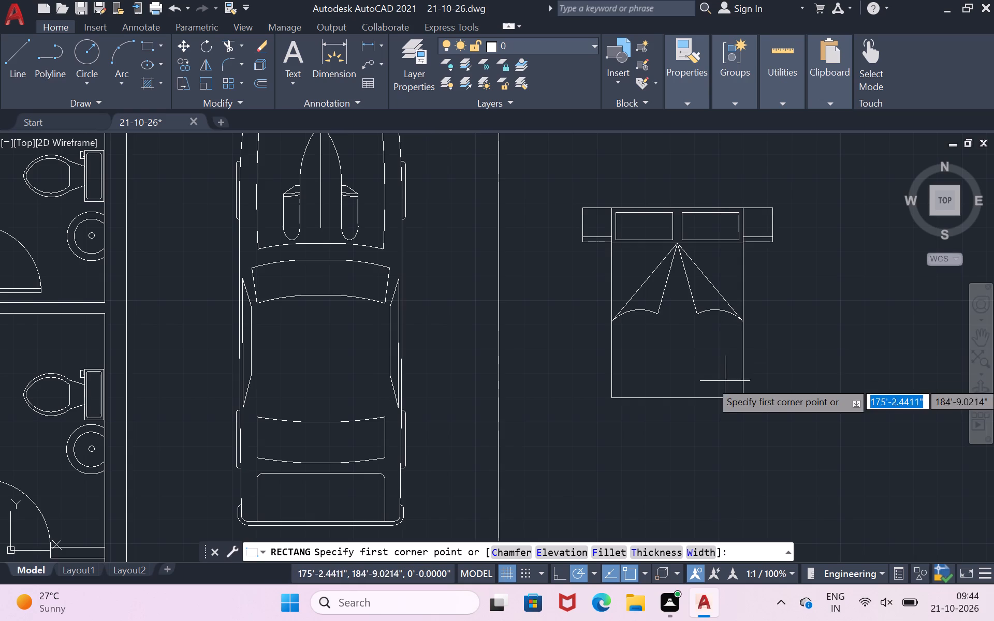
scroll(689, 364, "up", 2)
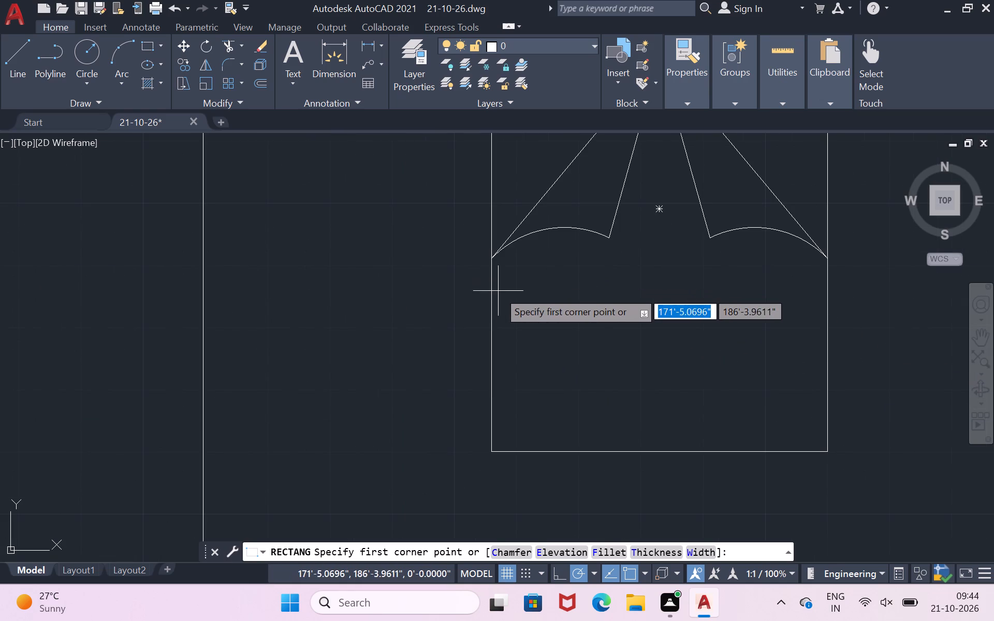
left_click(491, 283)
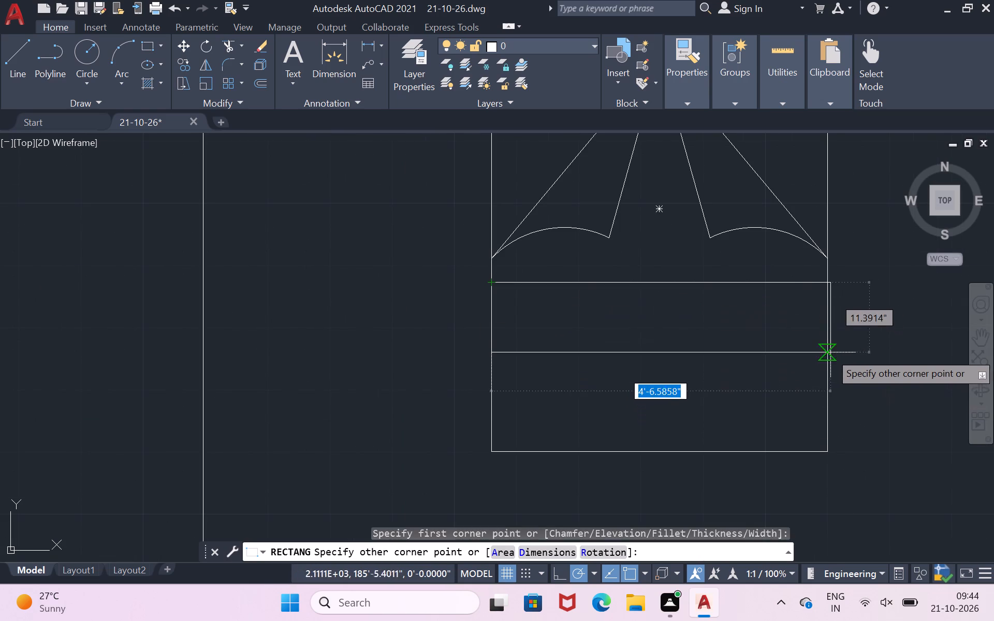
left_click(827, 301)
key("Return")
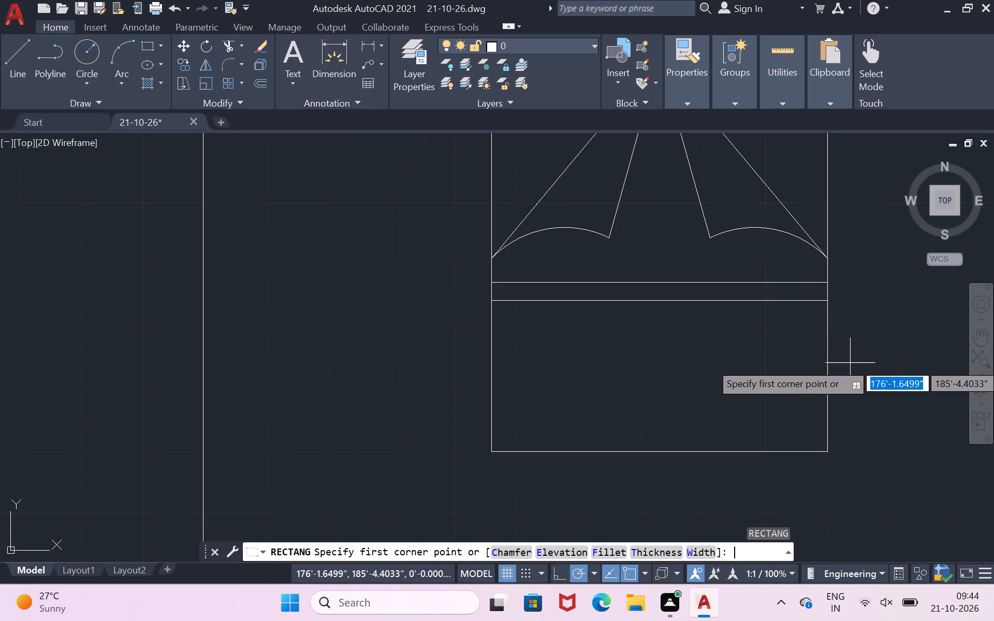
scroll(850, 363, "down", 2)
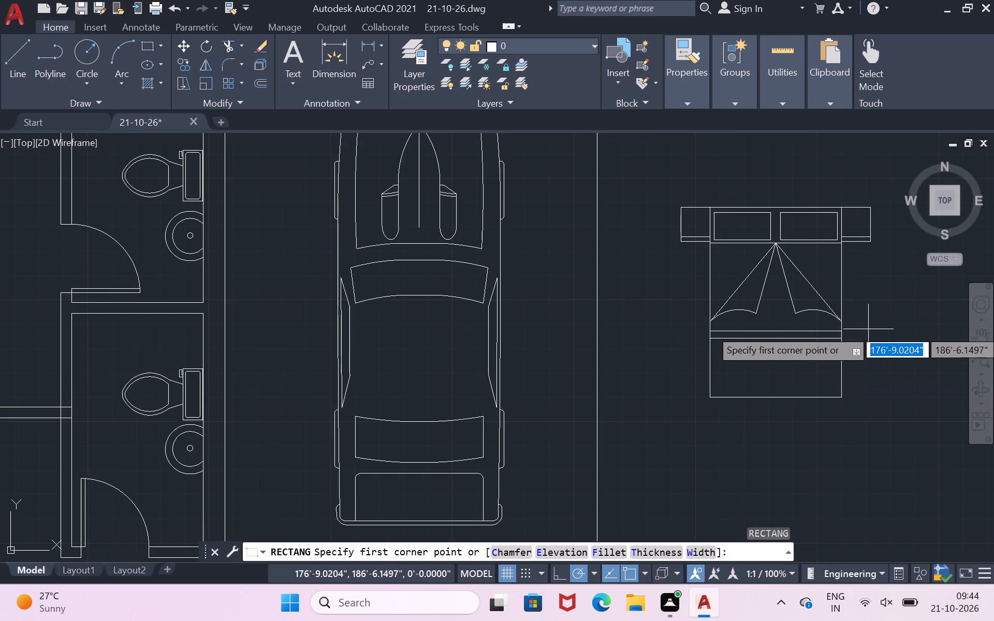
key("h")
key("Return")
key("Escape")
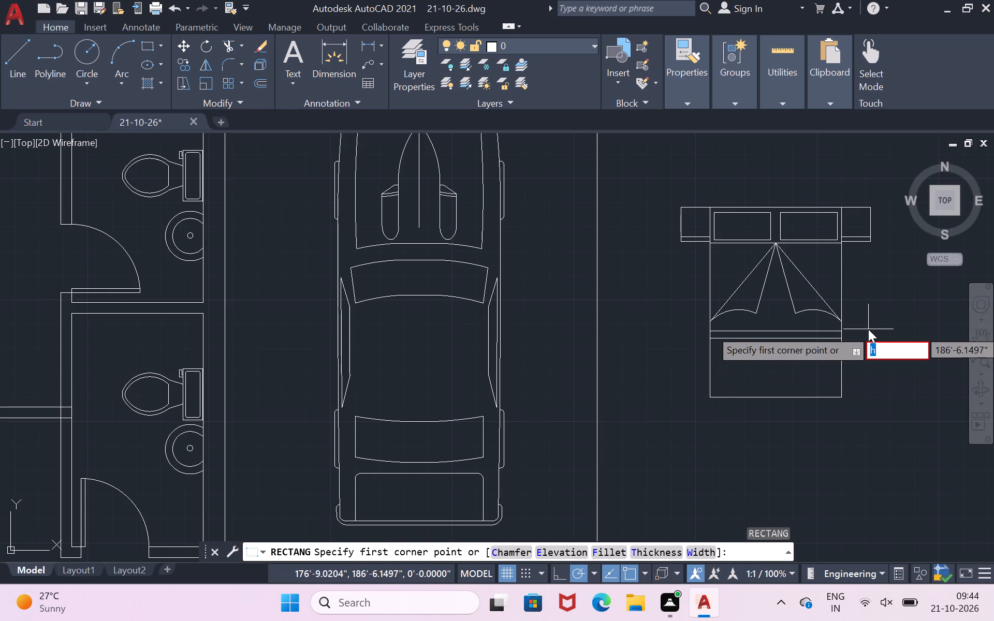
Hatch the area between the blanket folds and the narrow strip across the bed with the ESCHER pattern in colour 199,200,202.
key("h")
key("Return")
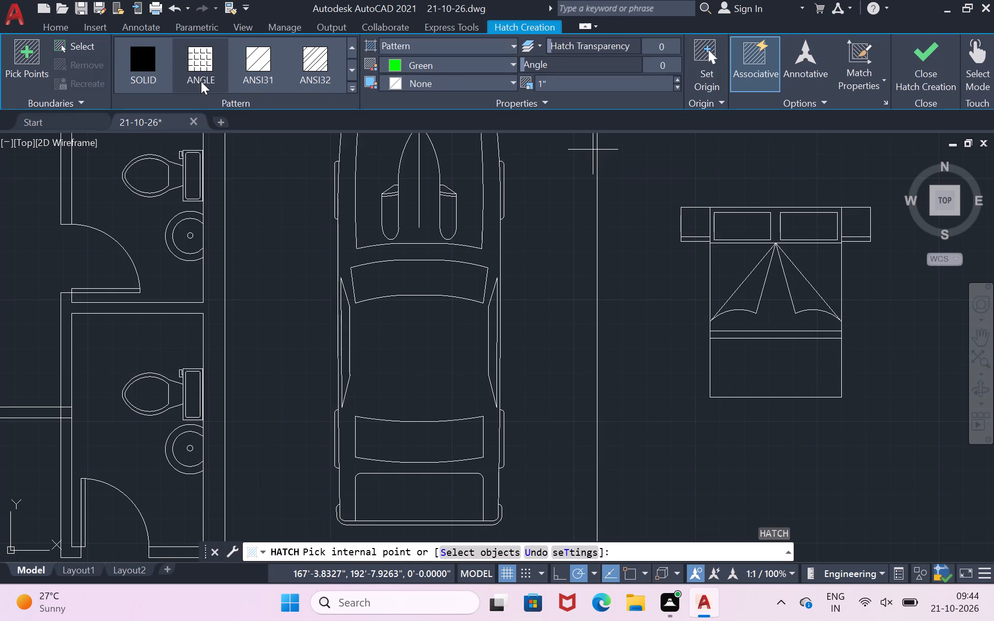
left_click(353, 85)
scroll(174, 186, "down", 3)
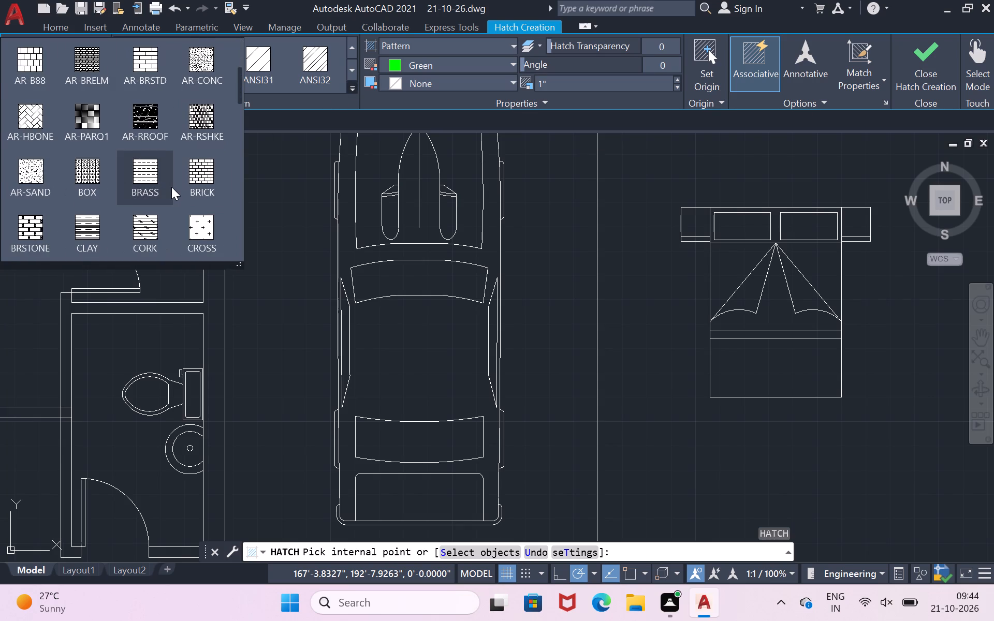
scroll(171, 187, "down", 1)
scroll(107, 189, "down", 2)
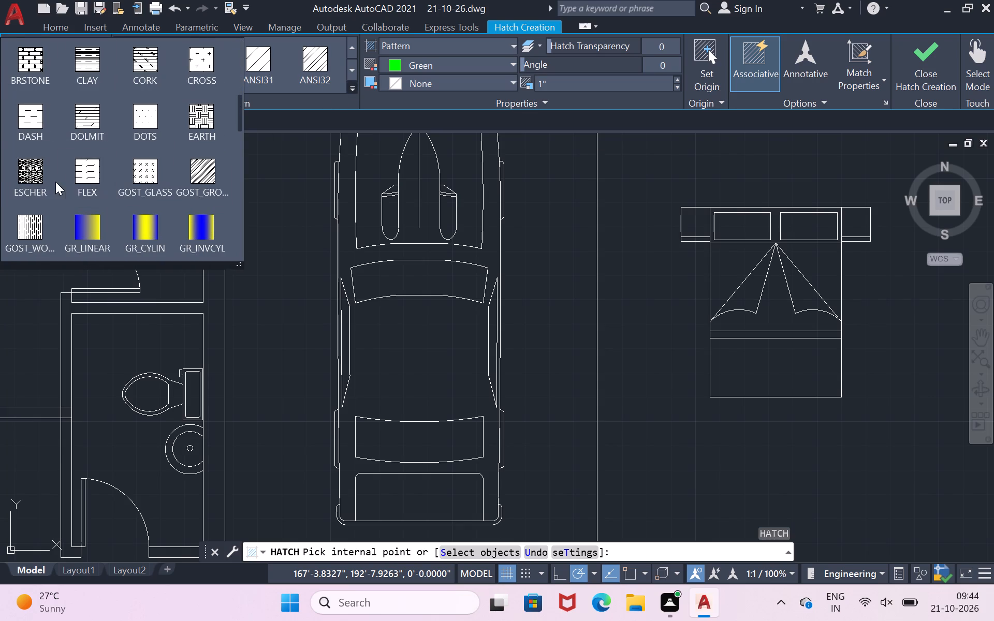
left_click(49, 178)
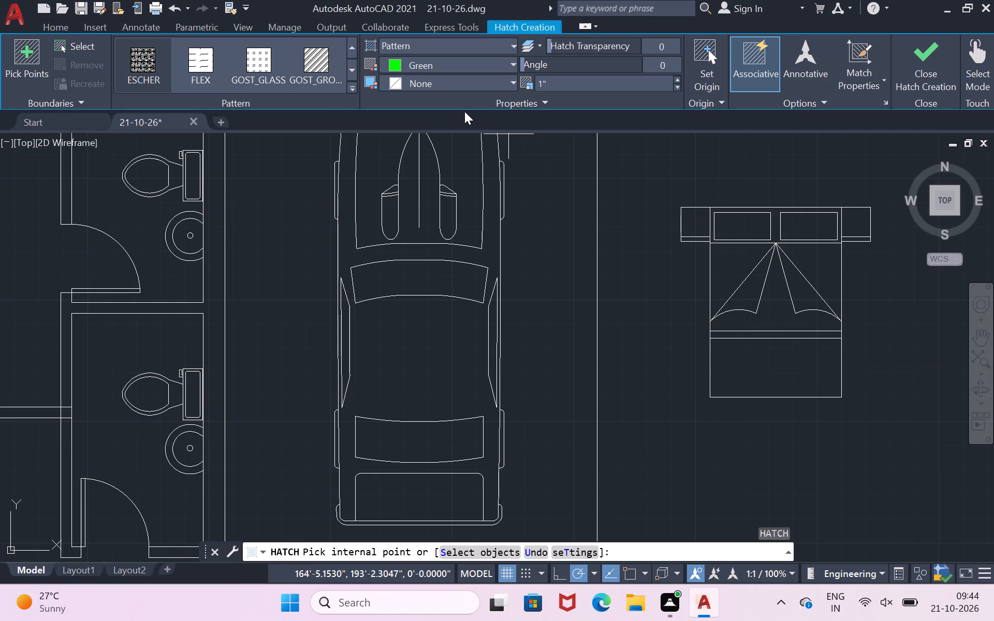
left_click(451, 70)
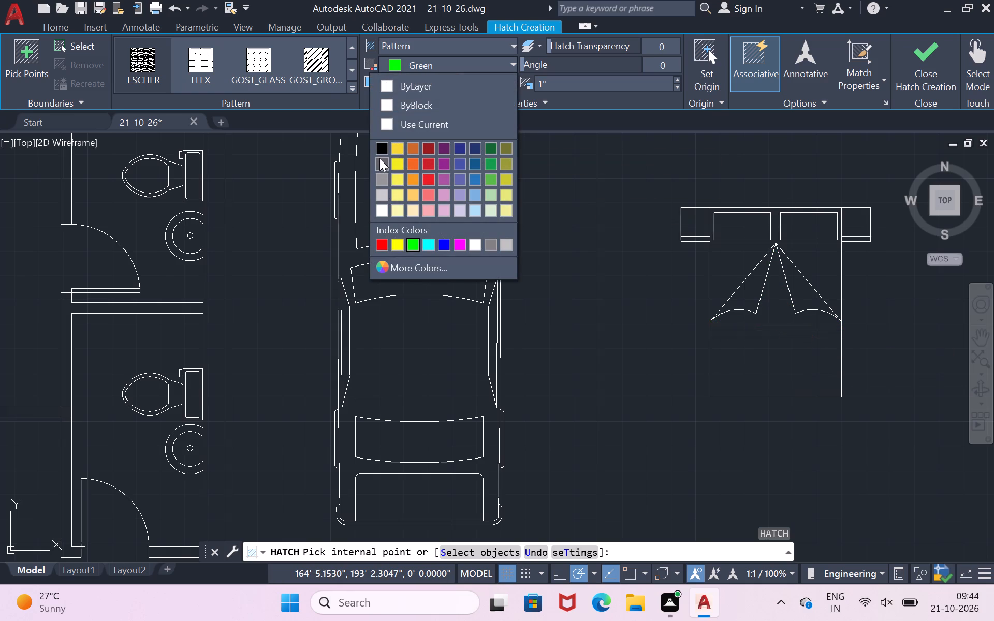
left_click(381, 196)
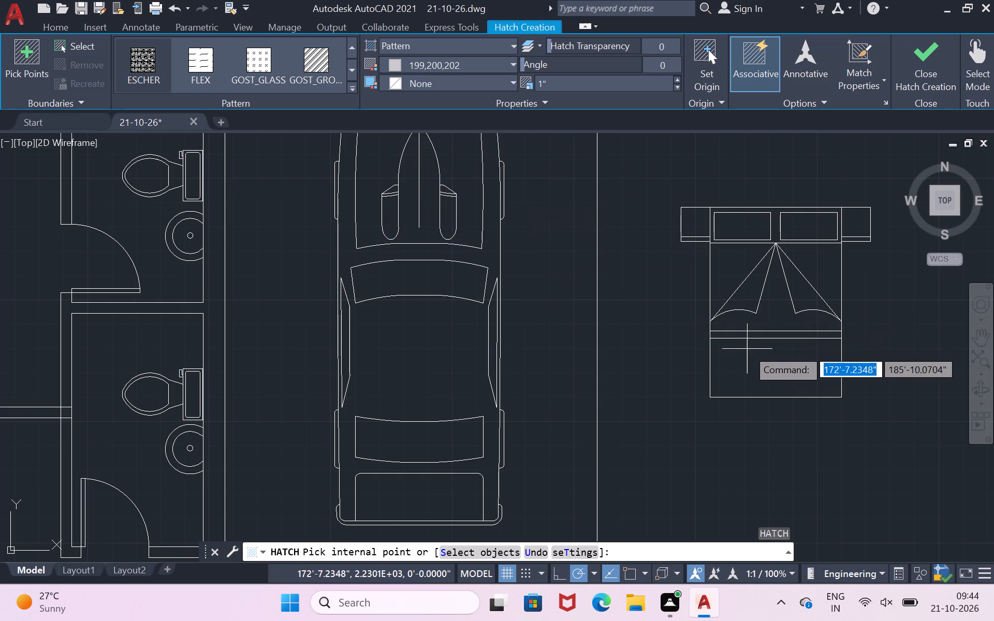
left_click(745, 323)
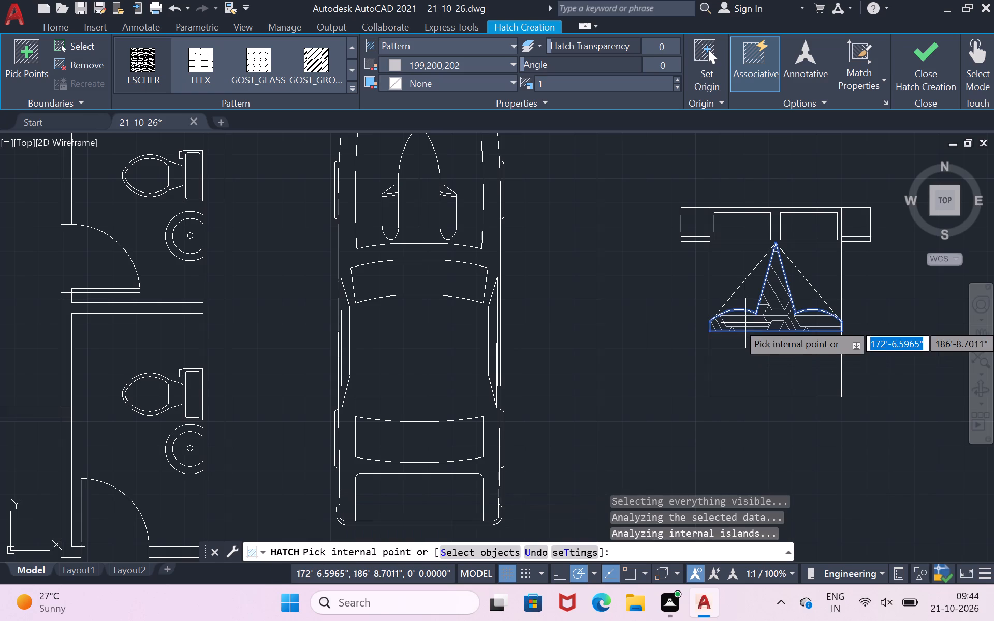
left_click(749, 332)
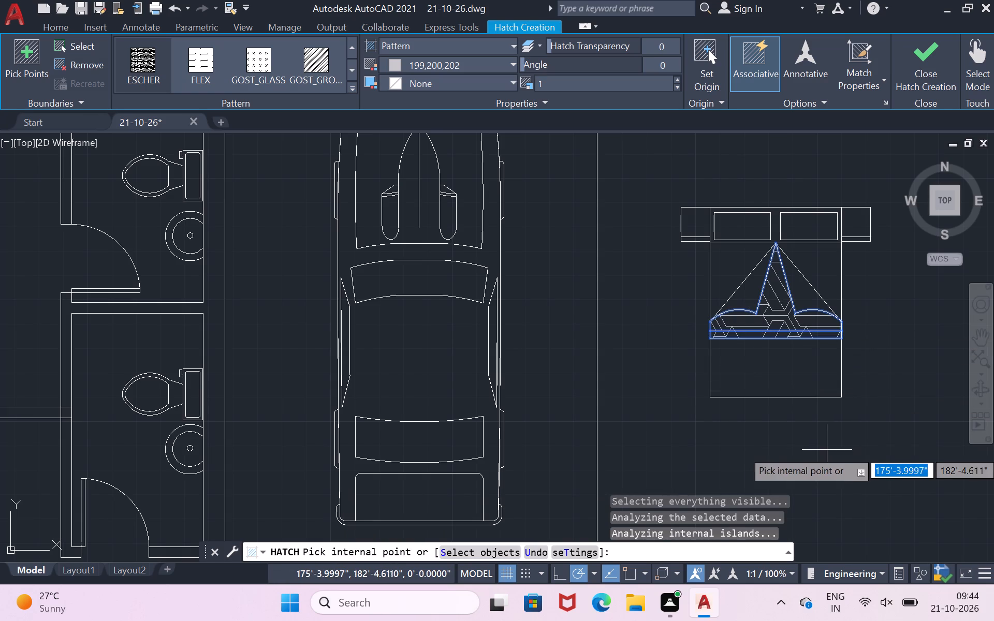
key("Return")
Copy the complete bed with its bedside tables into the north middle bedroom, headboard against the north wall.
scroll(833, 407, "down", 1)
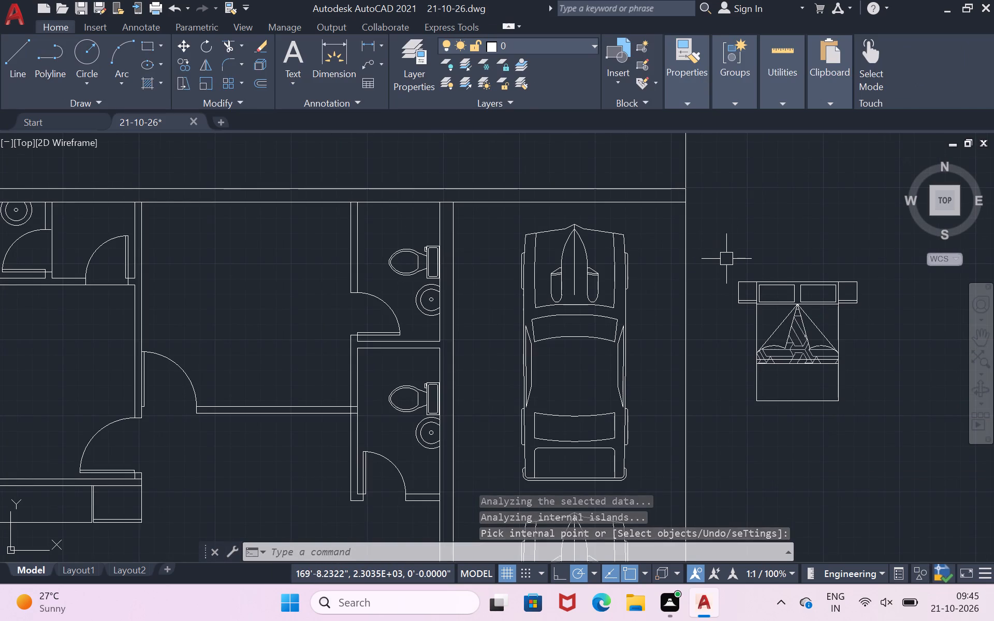
left_click_drag(726, 259, 800, 459)
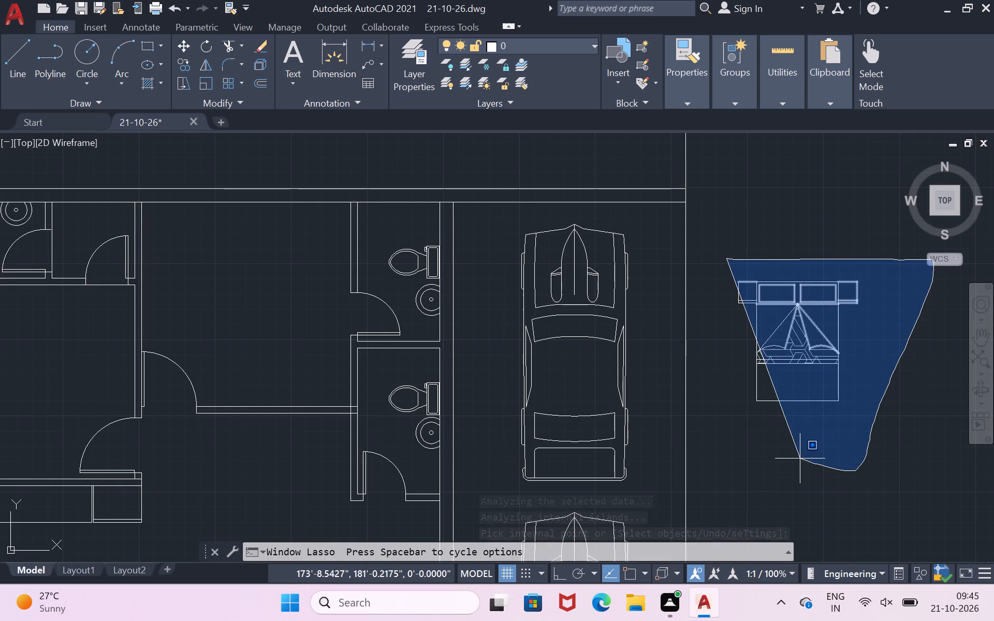
left_click_drag(800, 459, 744, 433)
left_click(744, 433)
scroll(744, 431, "down", 1)
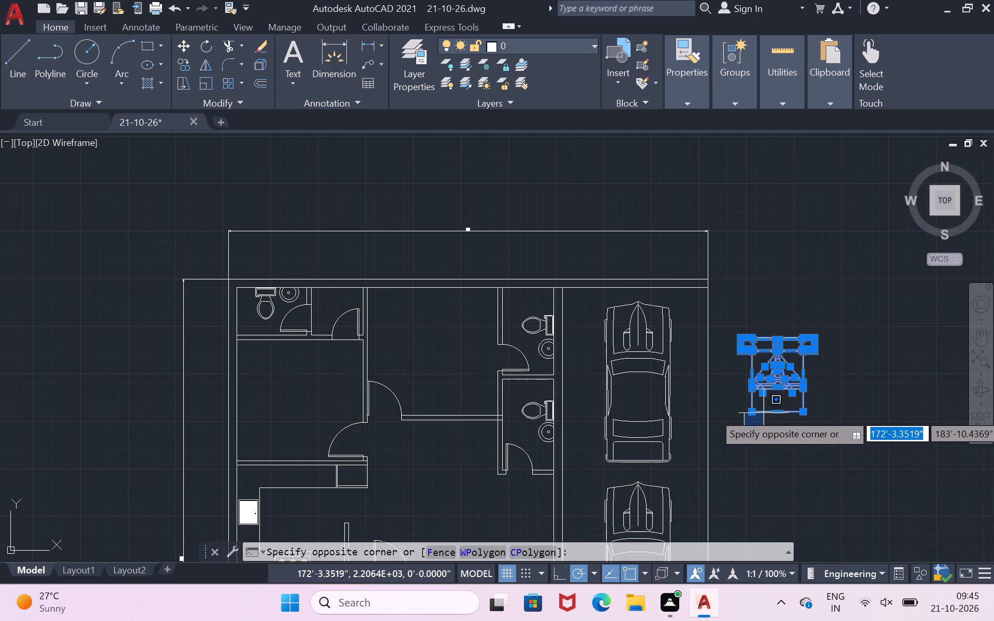
type("co")
key("Return")
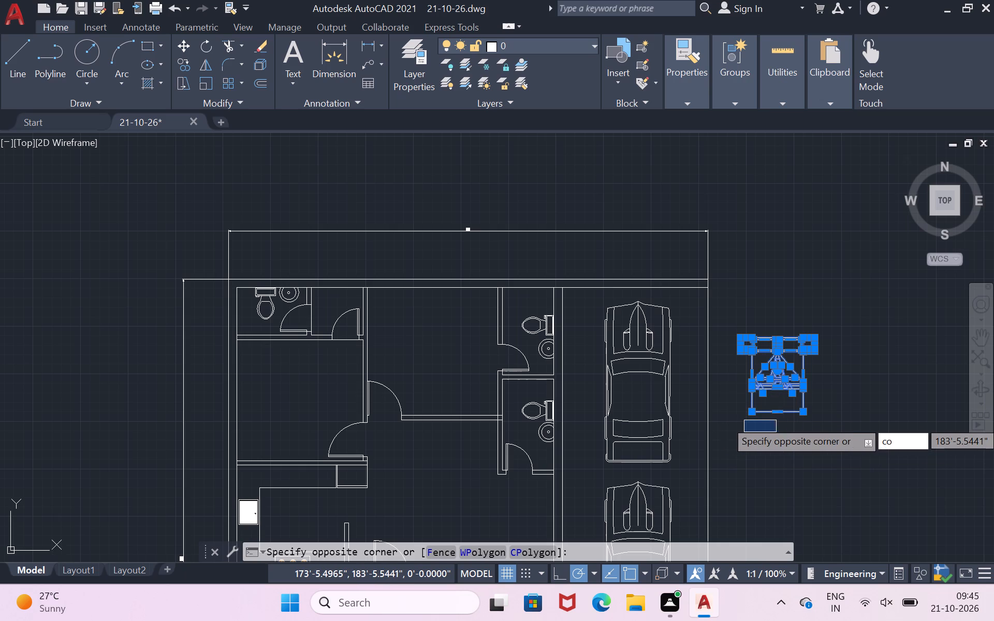
left_click(776, 420)
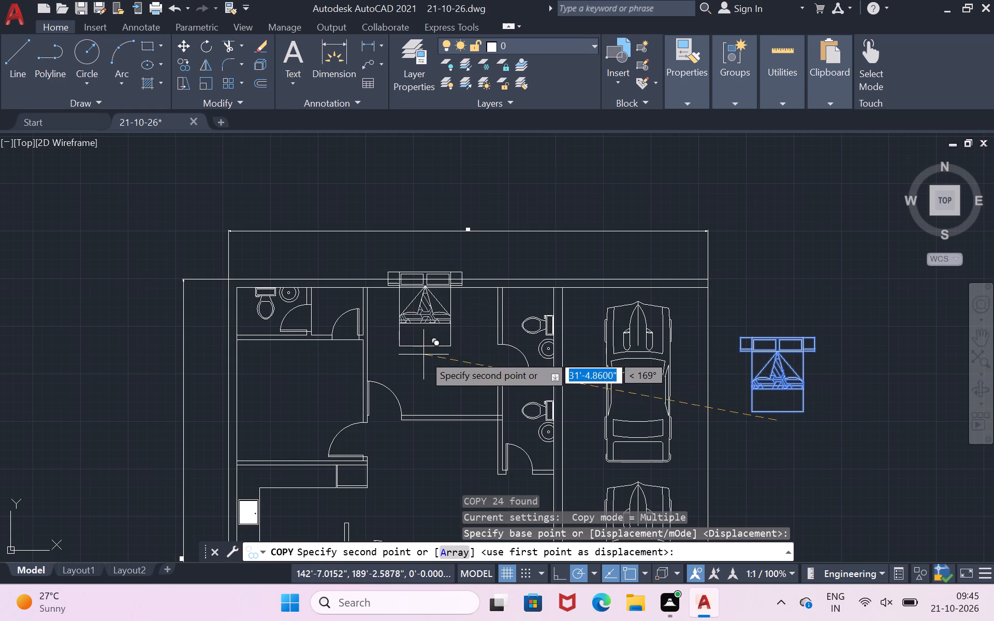
scroll(436, 389, "up", 2)
scroll(436, 388, "down", 1)
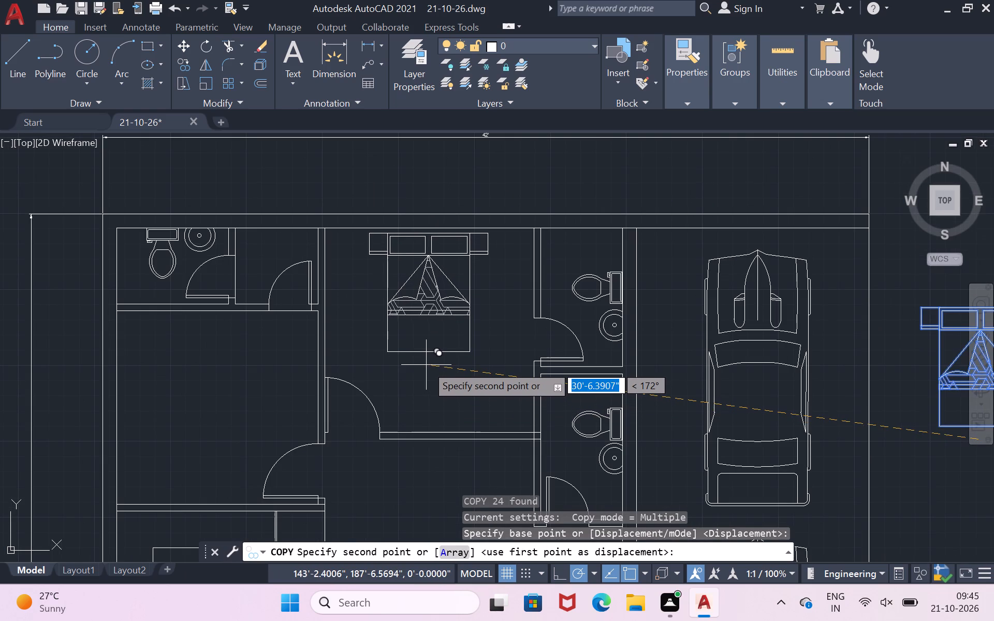
left_click(426, 365)
scroll(426, 365, "down", 2)
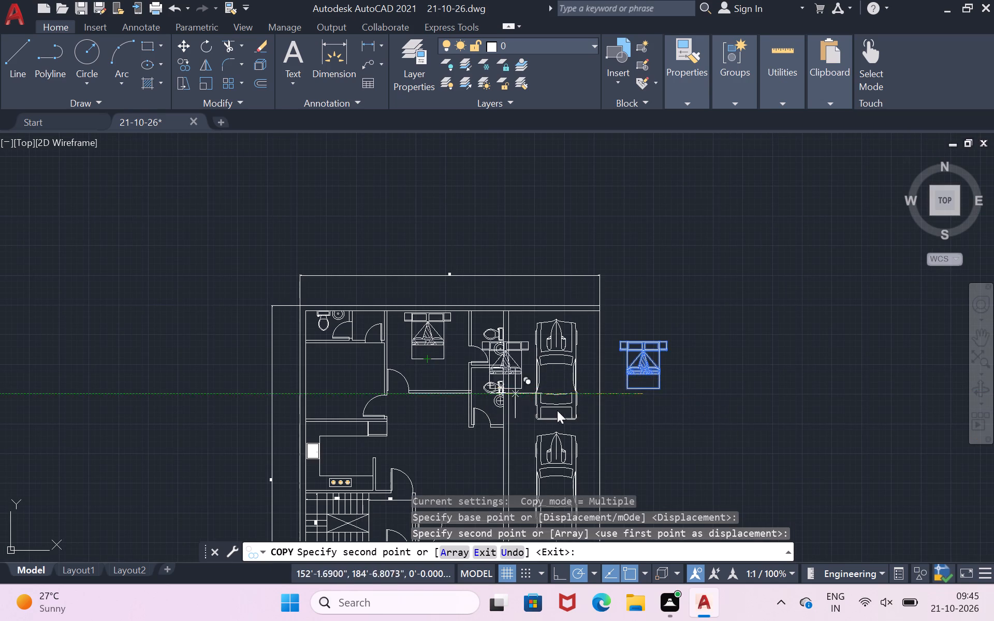
key("Return")
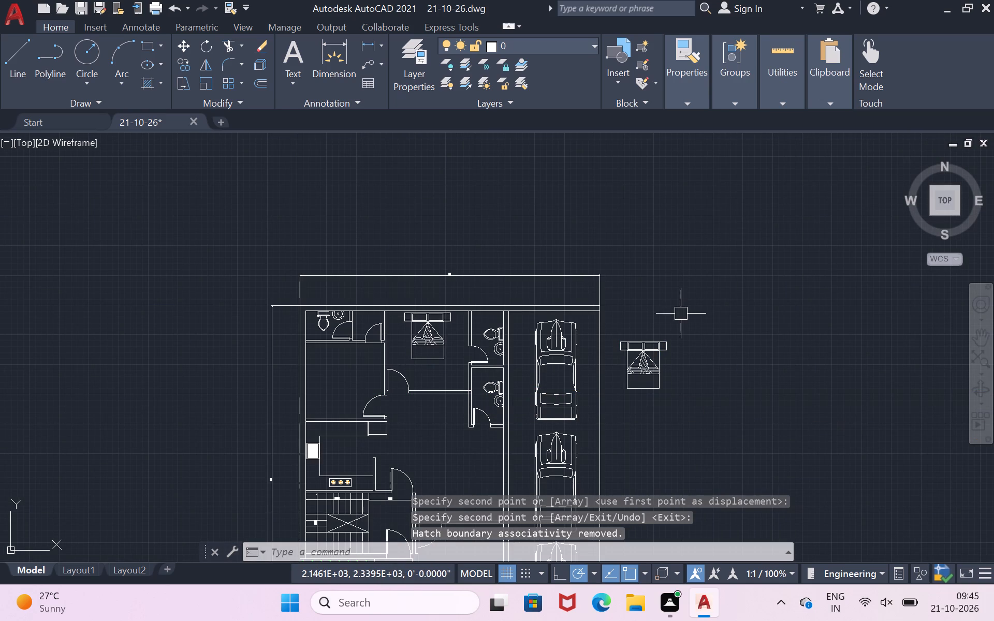
Rotate the original bed outside the plan by 270° so its headboard faces east.
left_click(681, 321)
left_click(616, 417)
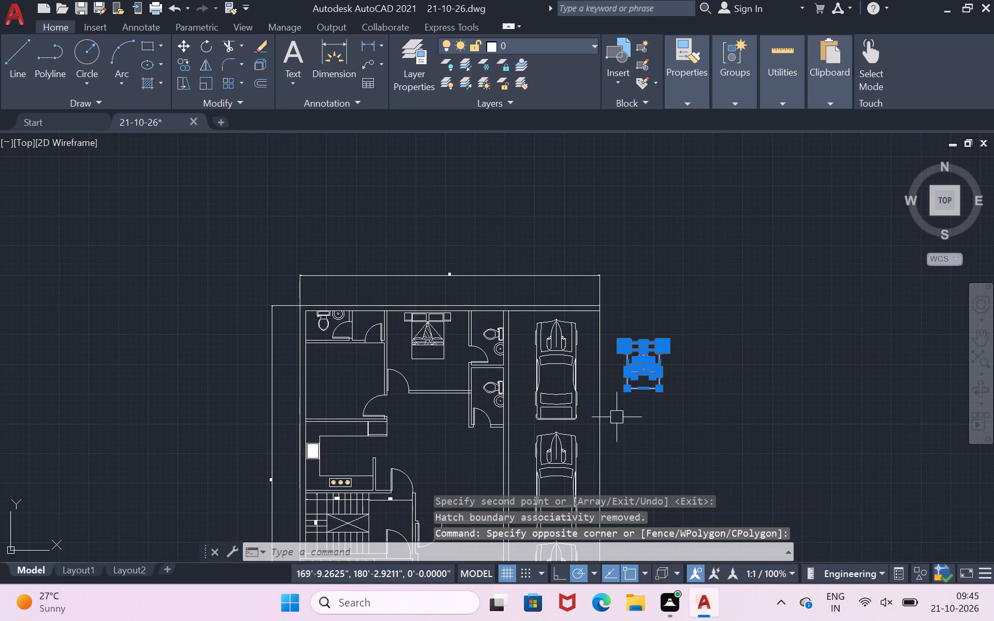
type("ro")
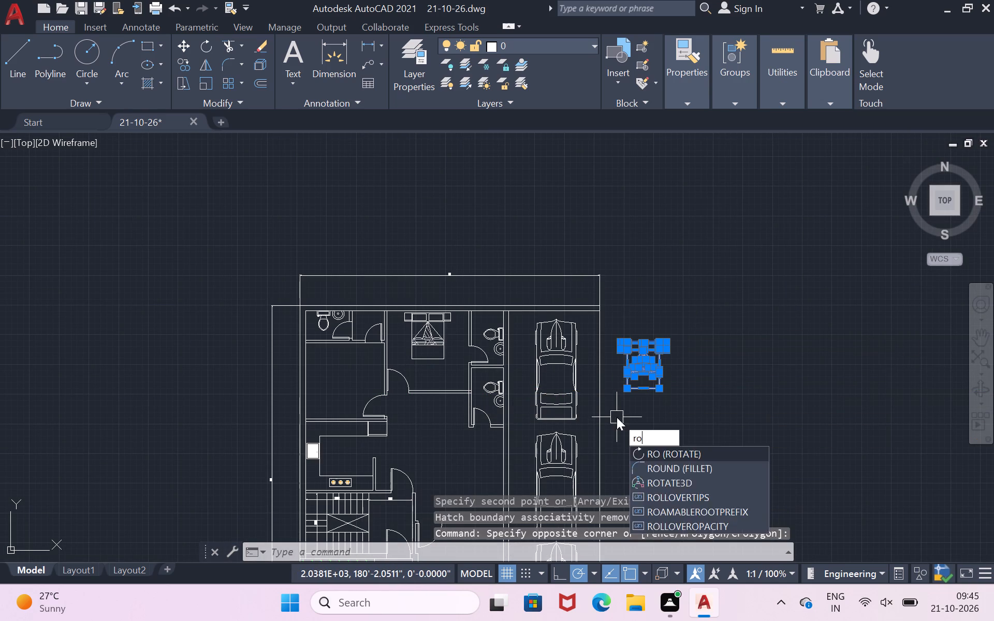
key("Return")
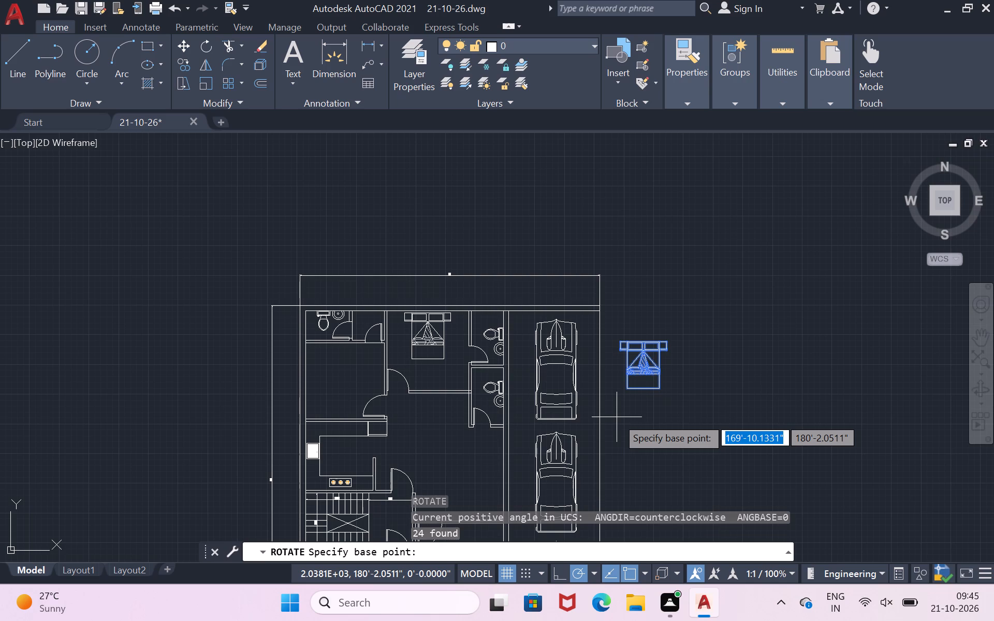
left_click(617, 417)
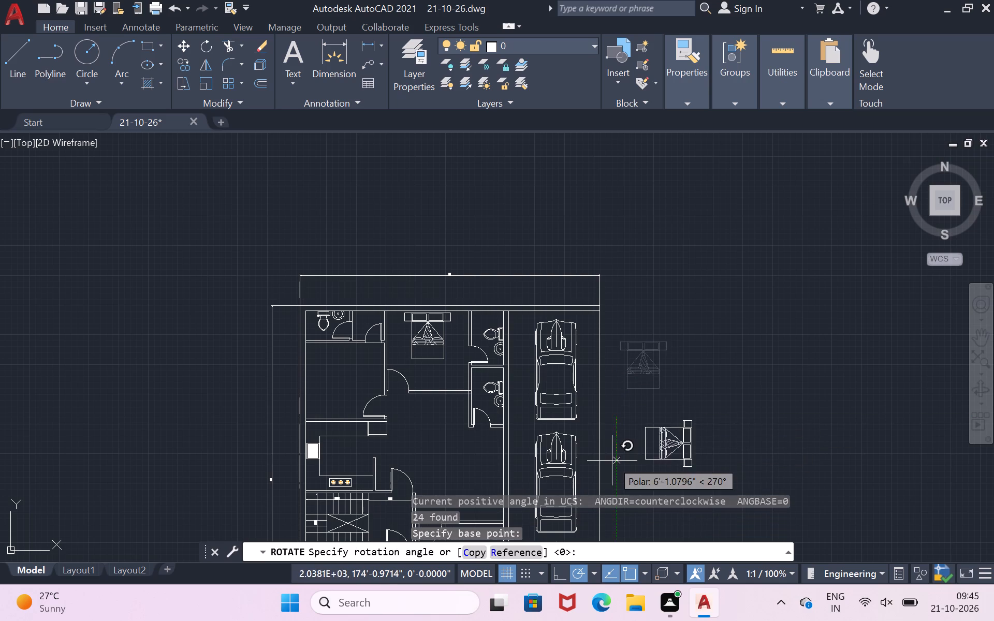
left_click(612, 459)
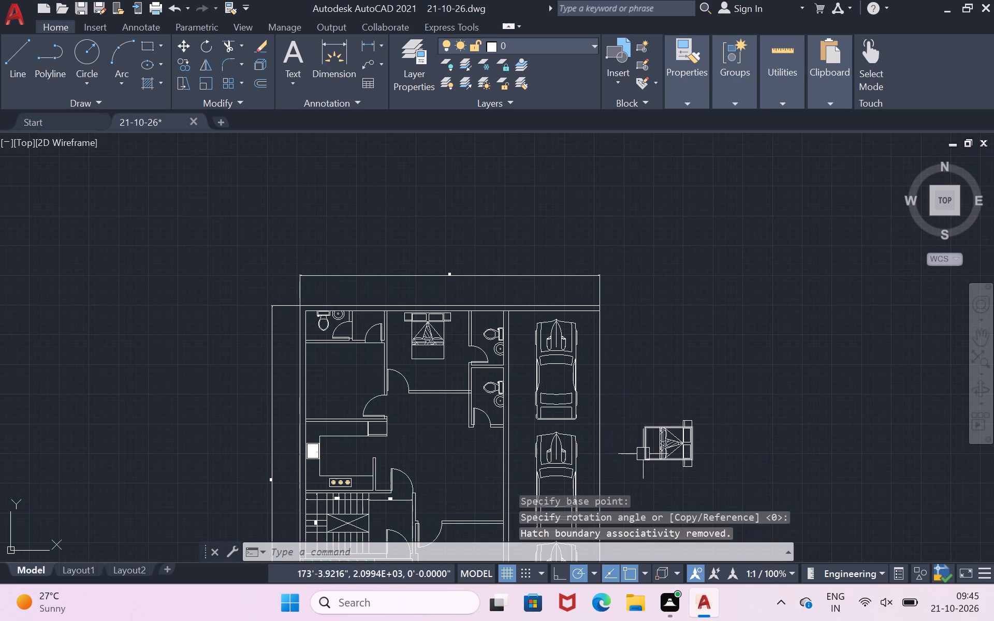
Copy the rotated bed into the south bedroom, headboard against the room's east wall.
scroll(644, 452, "down", 4)
scroll(655, 479, "up", 2)
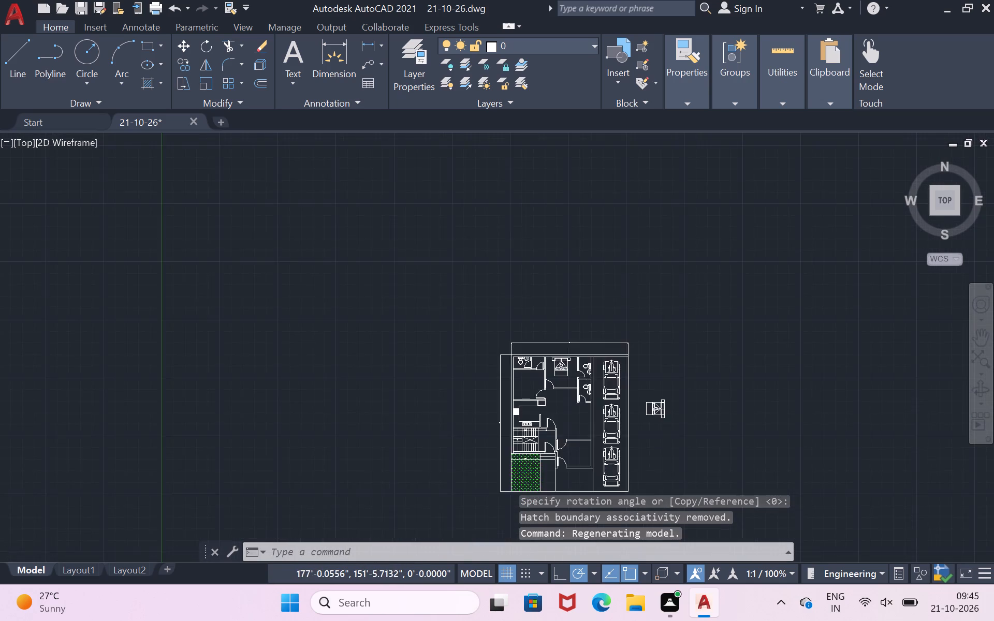
scroll(655, 479, "up", 3)
scroll(655, 478, "down", 1)
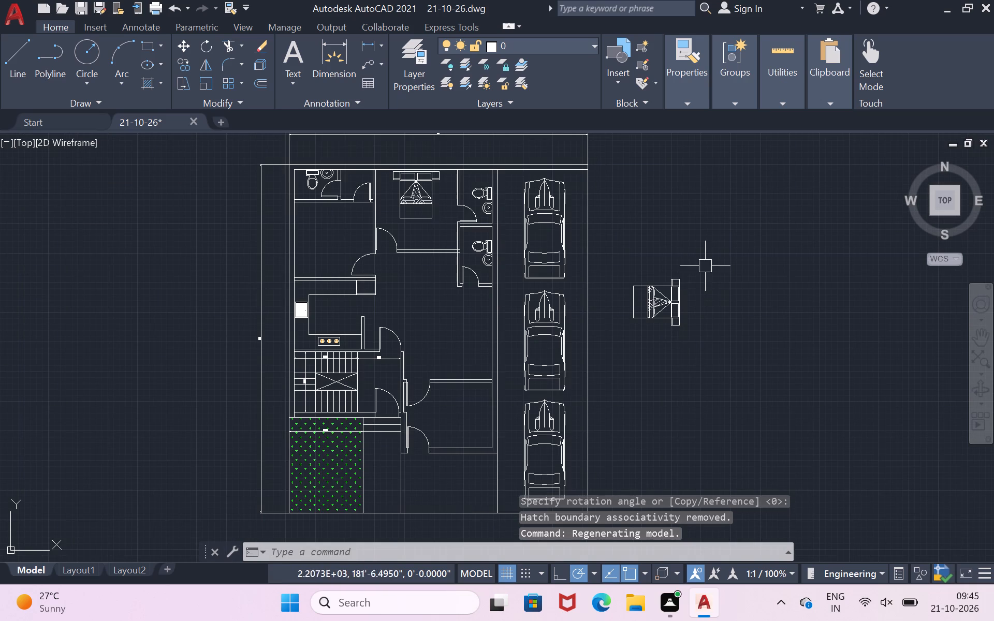
left_click(698, 258)
left_click(607, 352)
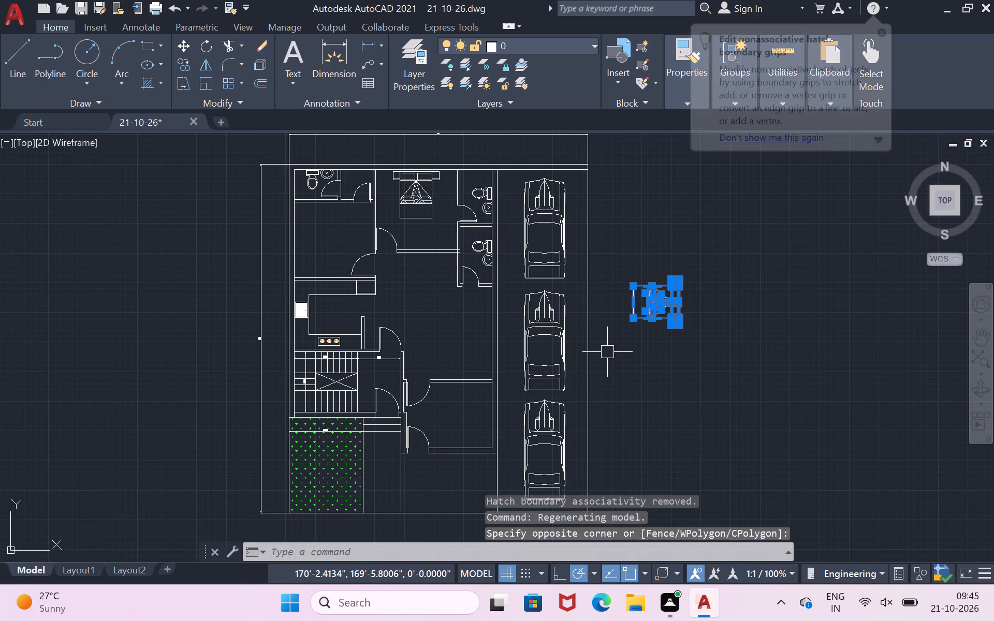
type("co")
key("Return")
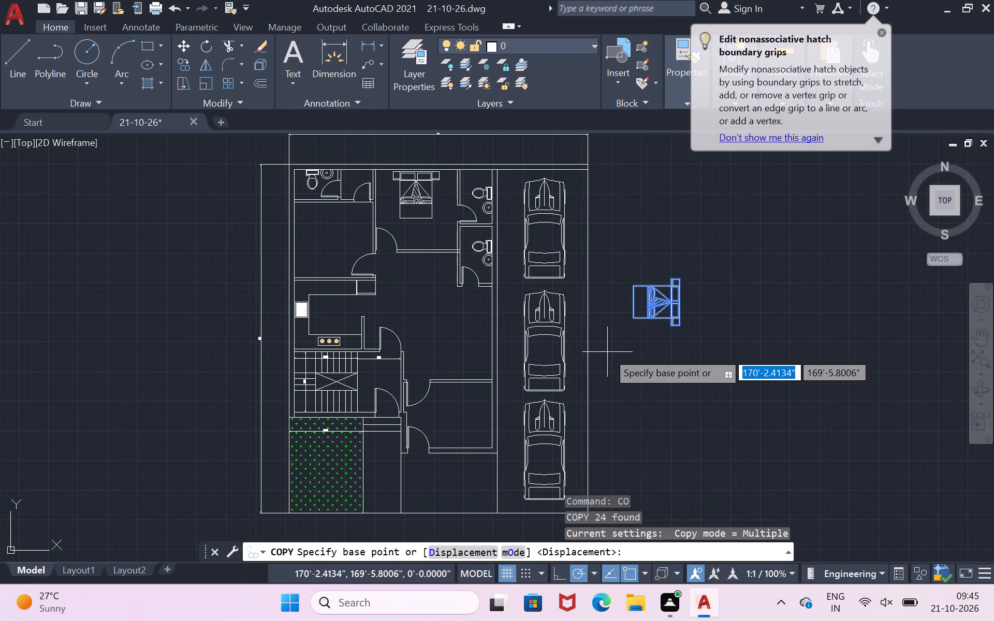
left_click(607, 352)
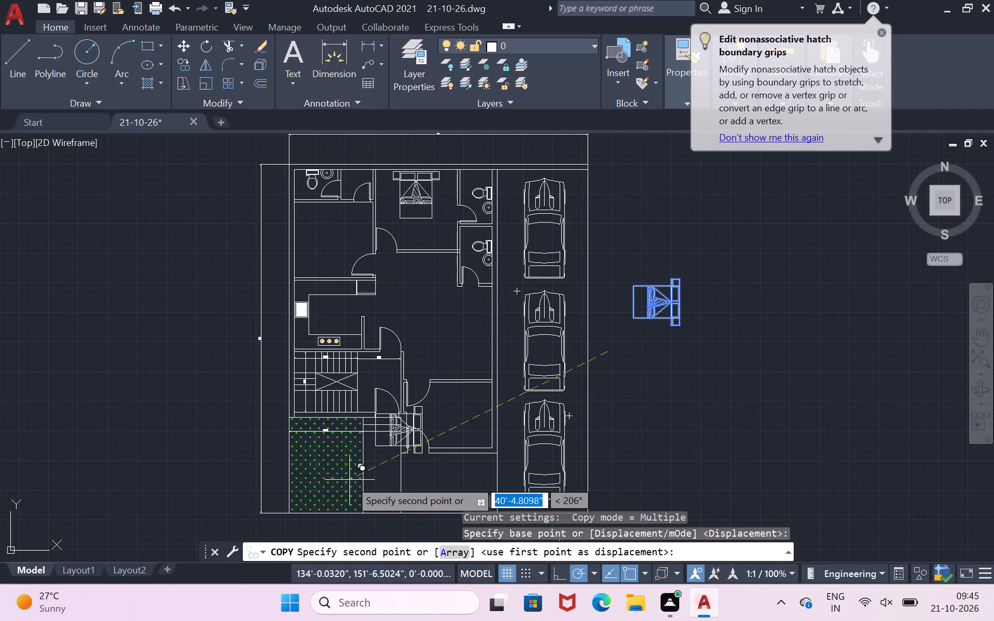
scroll(412, 463, "up", 3)
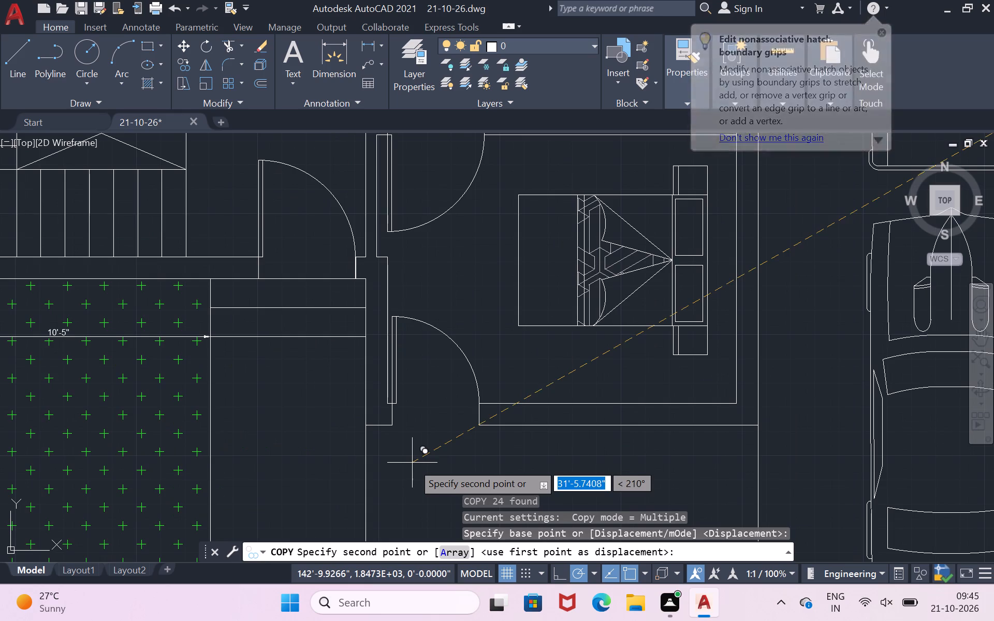
left_click(439, 453)
scroll(439, 453, "down", 2)
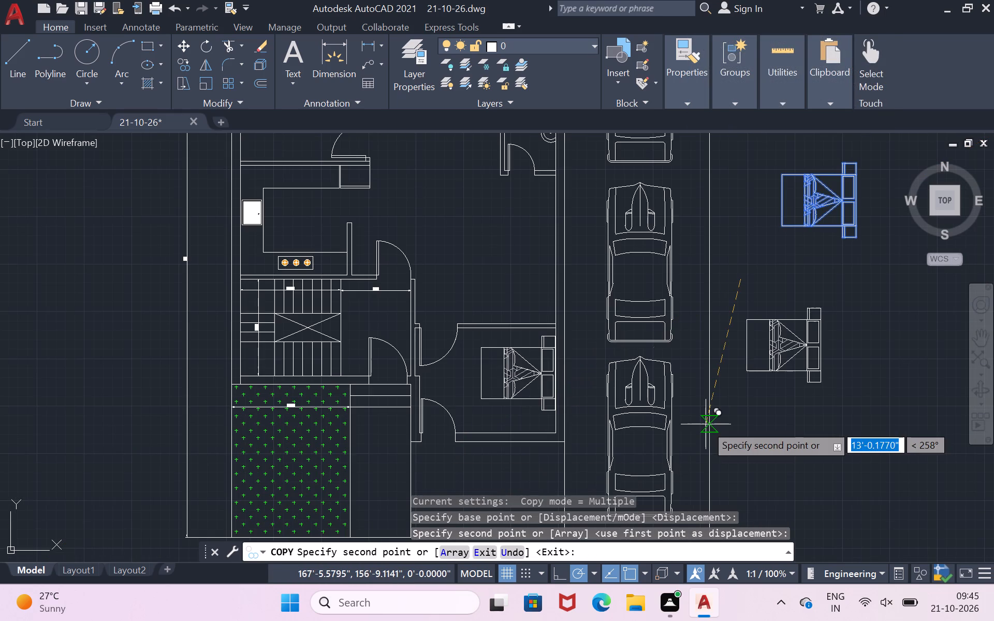
key("Return")
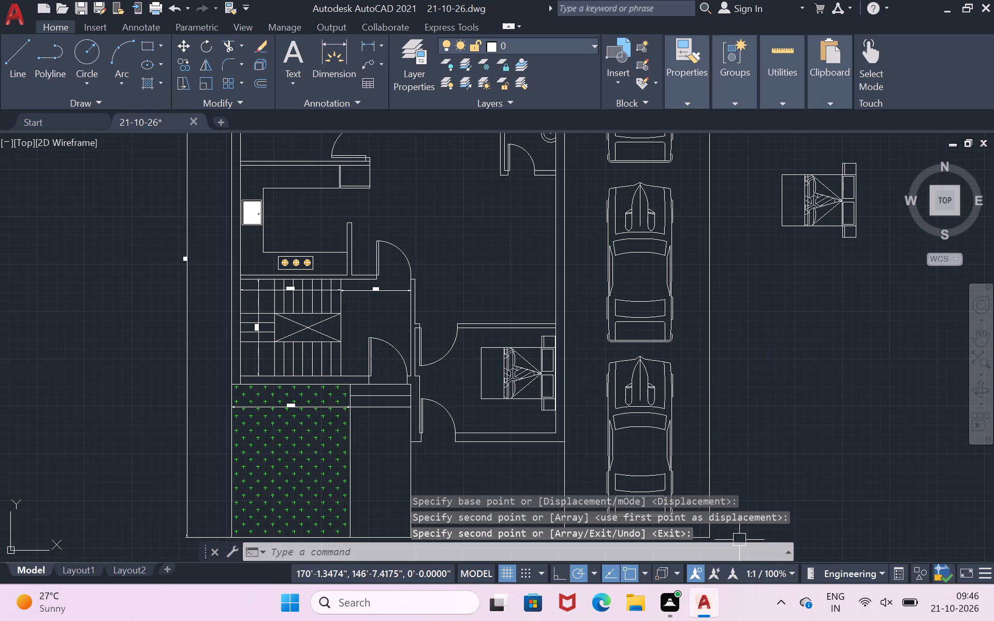
Rotate the spare bed outside the plan by another 270° so its headboard faces south.
scroll(774, 522, "down", 2)
scroll(877, 343, "down", 1)
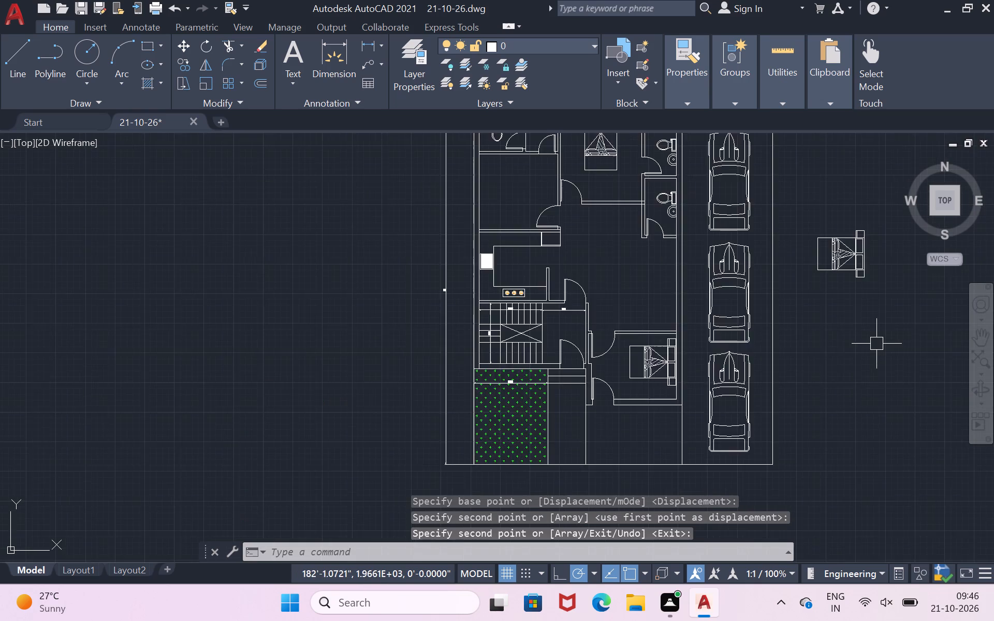
scroll(876, 344, "down", 1)
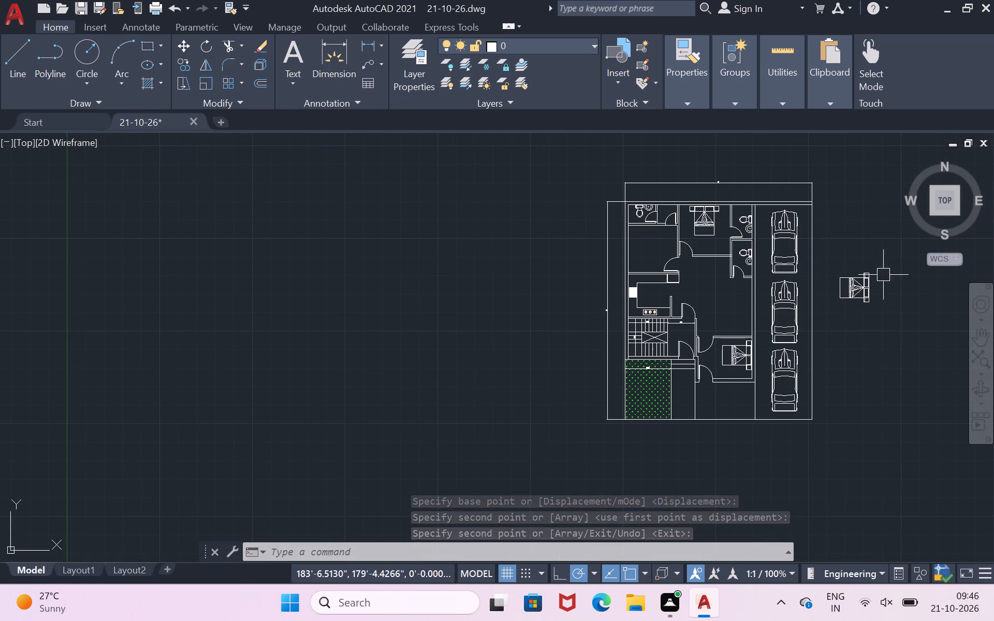
left_click(878, 261)
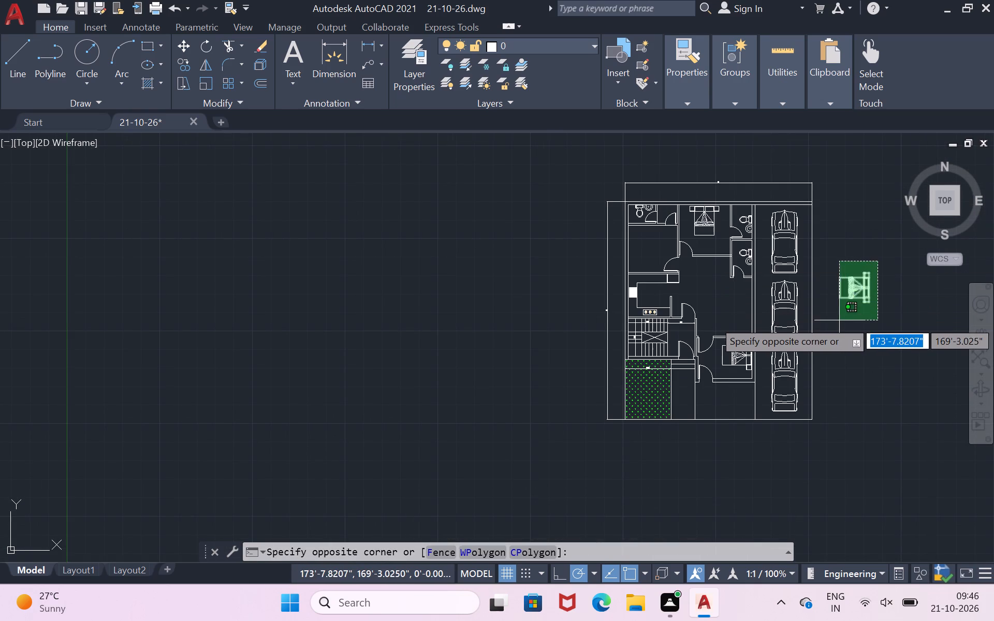
left_click(830, 320)
type("ro")
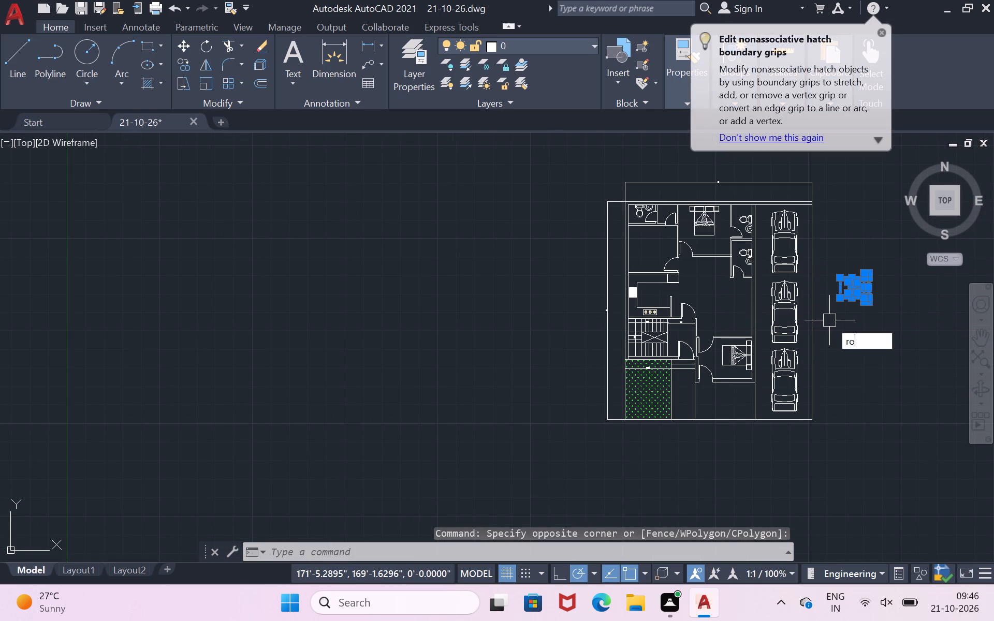
key("Return")
left_click(829, 320)
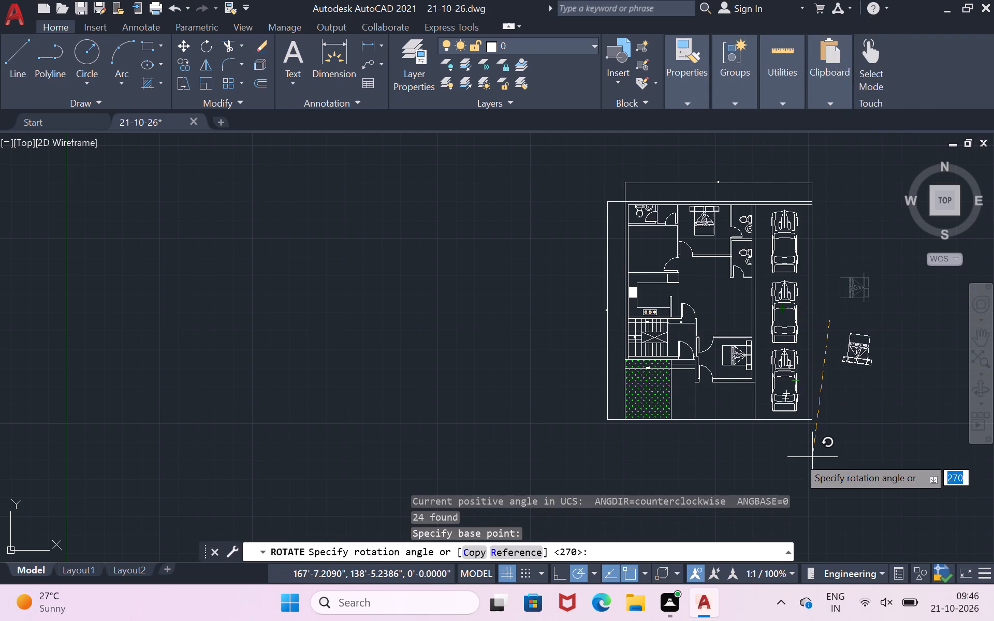
left_click(828, 485)
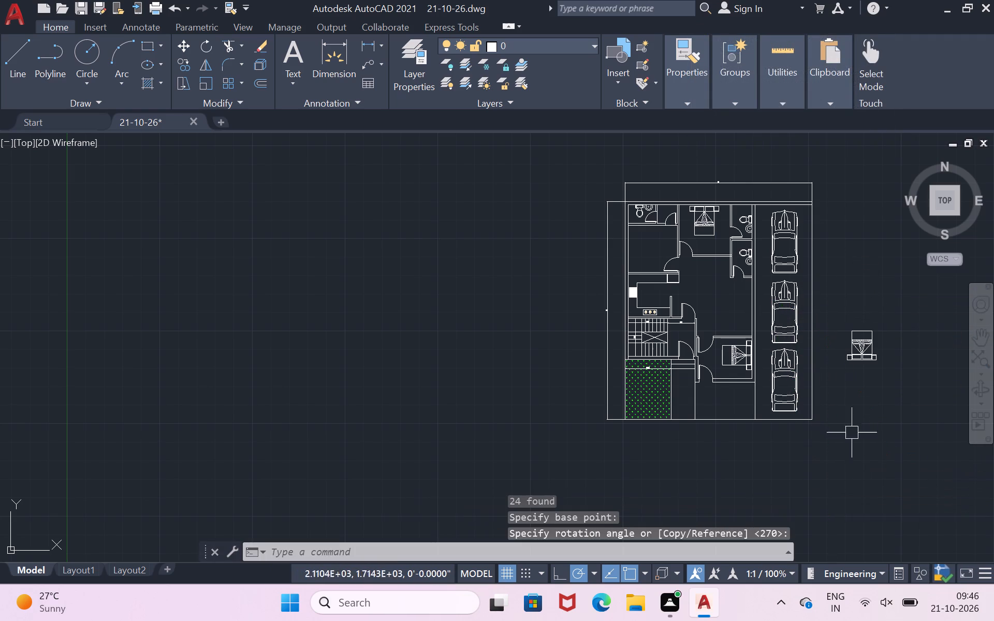
Move the spare bed with its bedside tables slightly farther east in the empty area outside the plan.
scroll(856, 415, "down", 1)
scroll(857, 410, "up", 2)
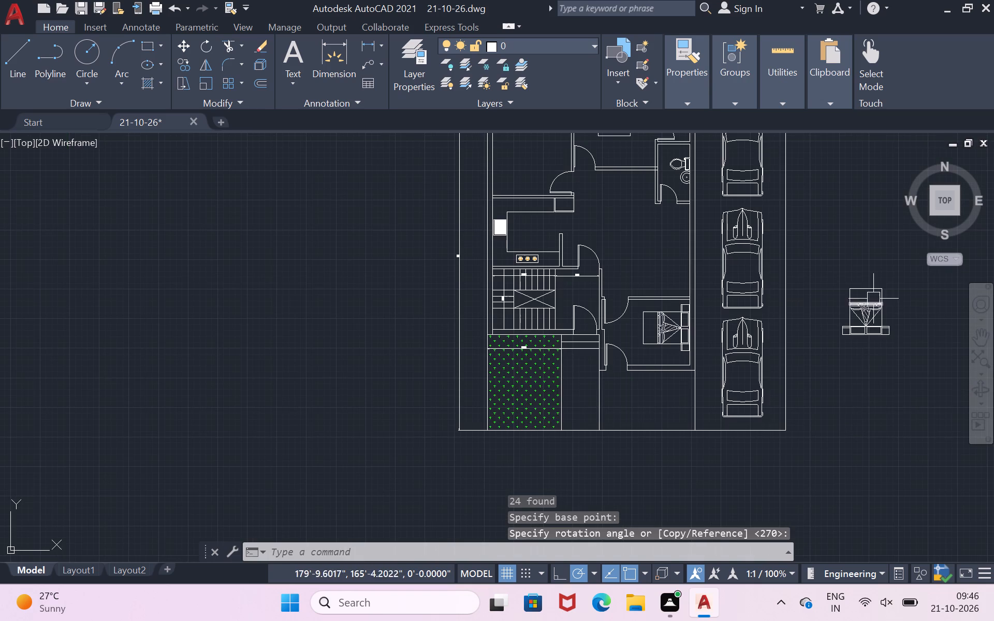
scroll(874, 288, "up", 2)
left_click(904, 274)
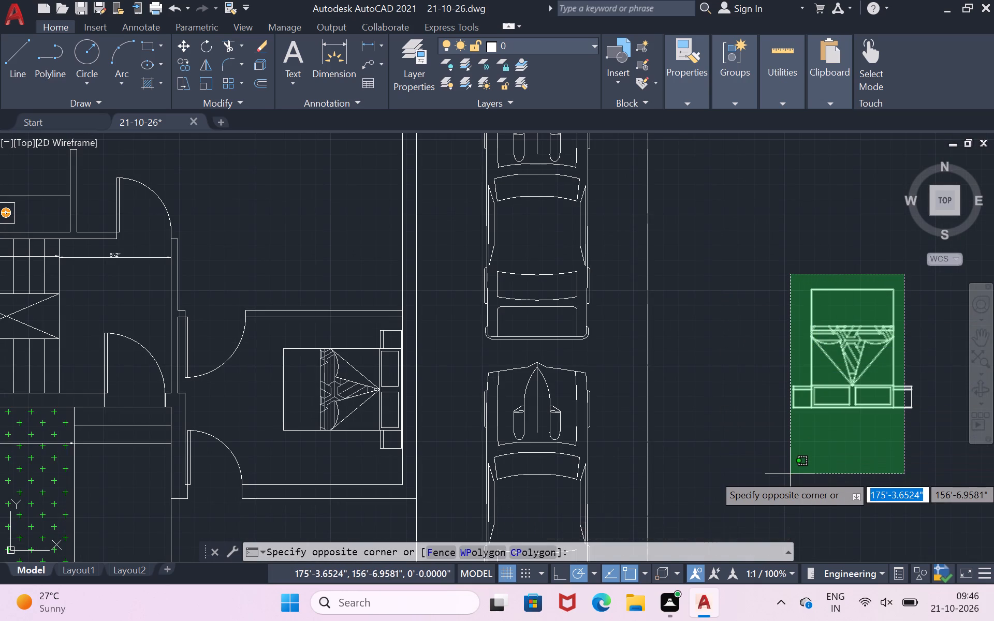
key("Escape")
left_click(773, 241)
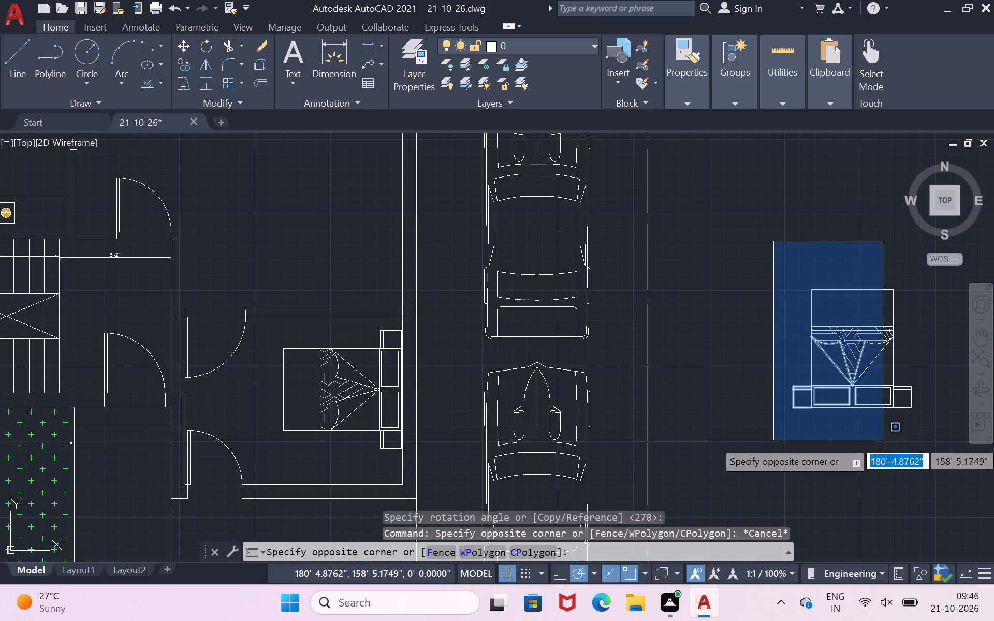
left_click(923, 442)
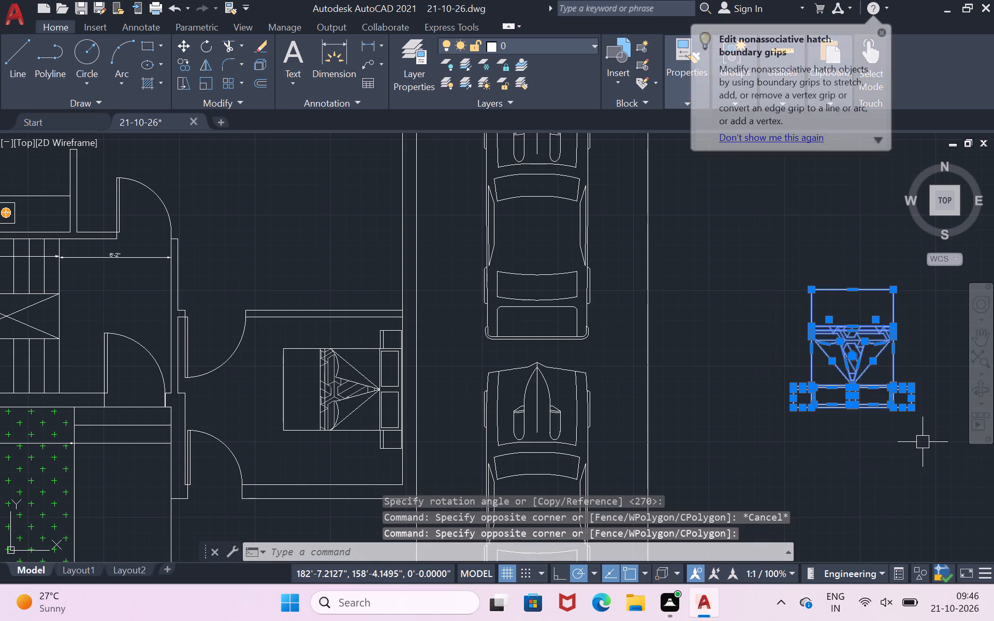
scroll(923, 442, "down", 1)
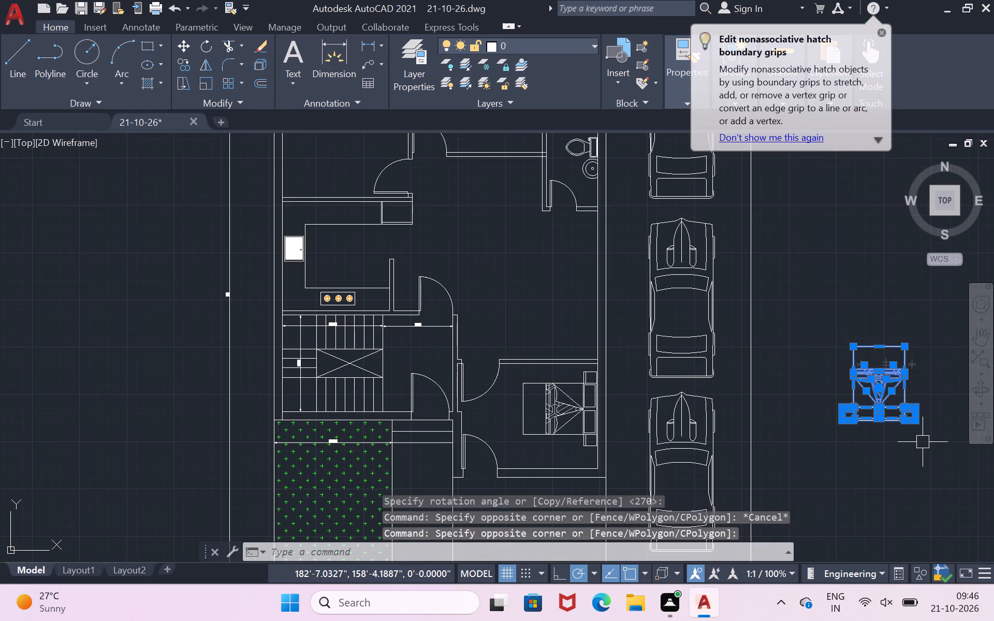
key("m")
key("Return")
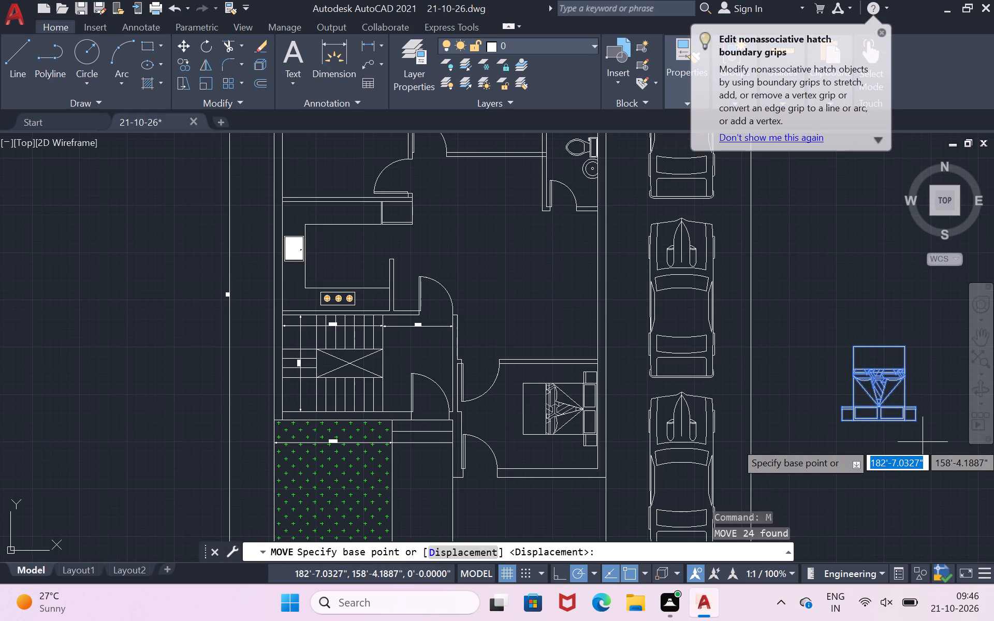
left_click(923, 442)
scroll(923, 442, "down", 3)
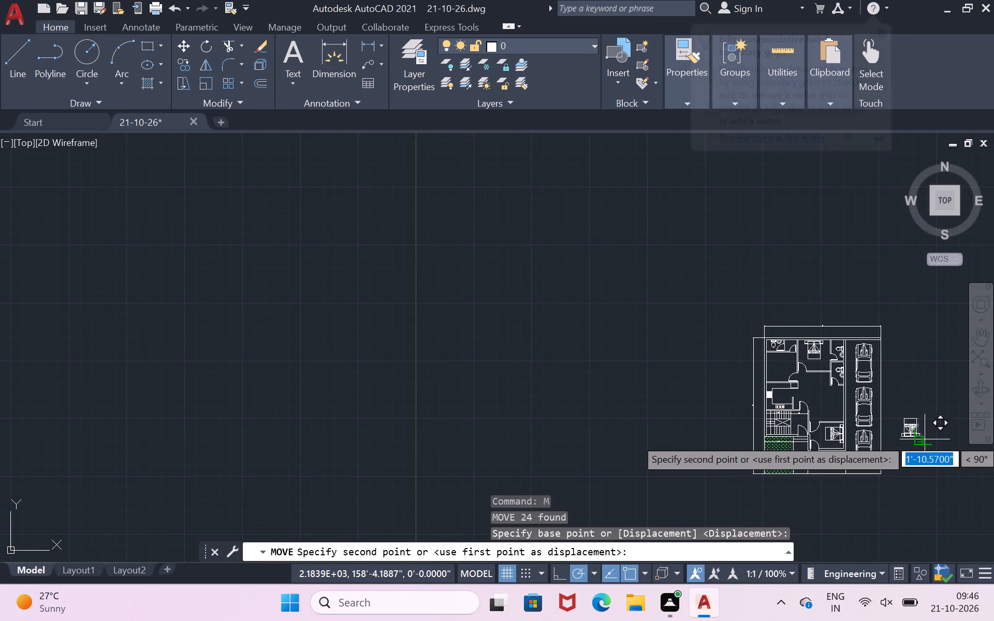
scroll(925, 438, "up", 4)
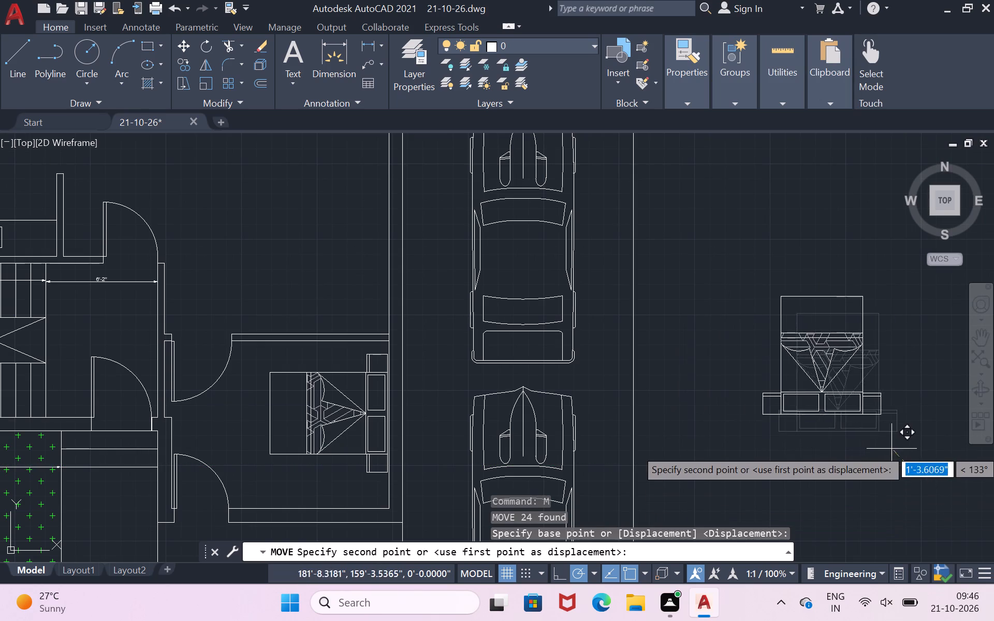
left_click(959, 470)
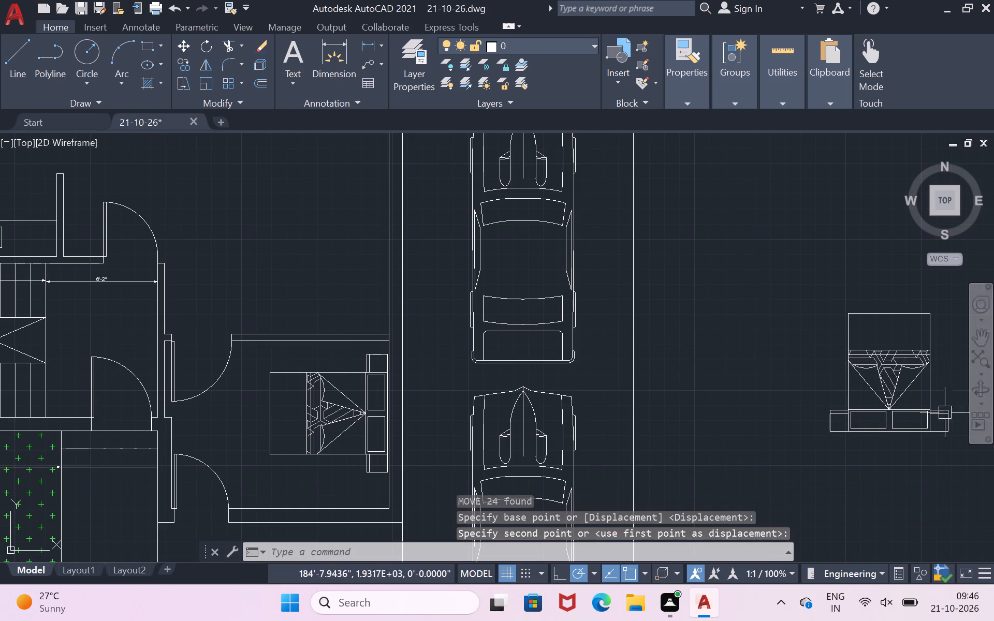
Rotate the spare bed outside the plan by 270° so its headboard faces west.
left_click(811, 293)
left_click(957, 469)
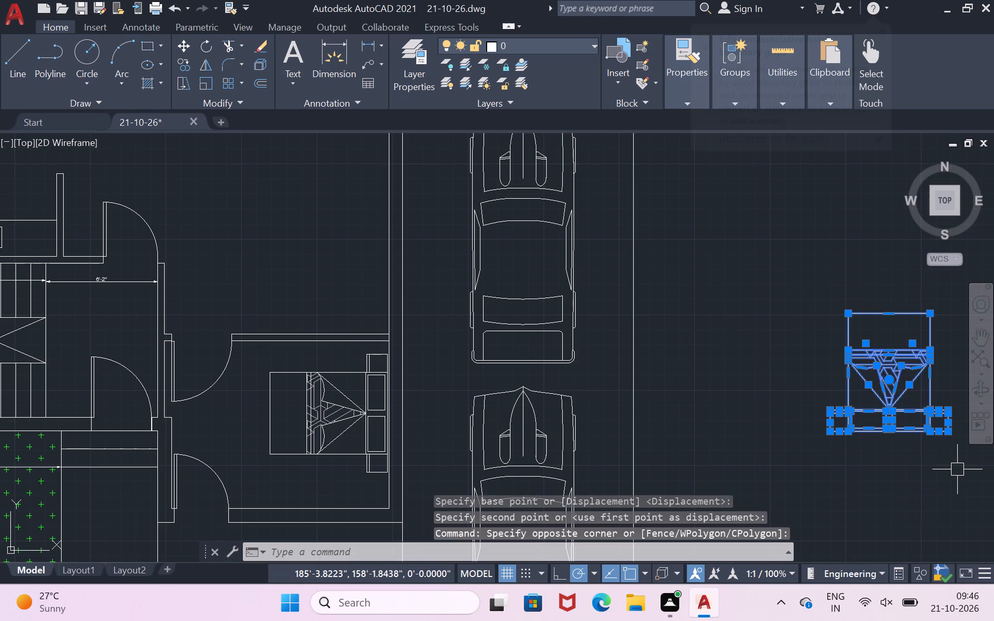
type("ro")
key("Return")
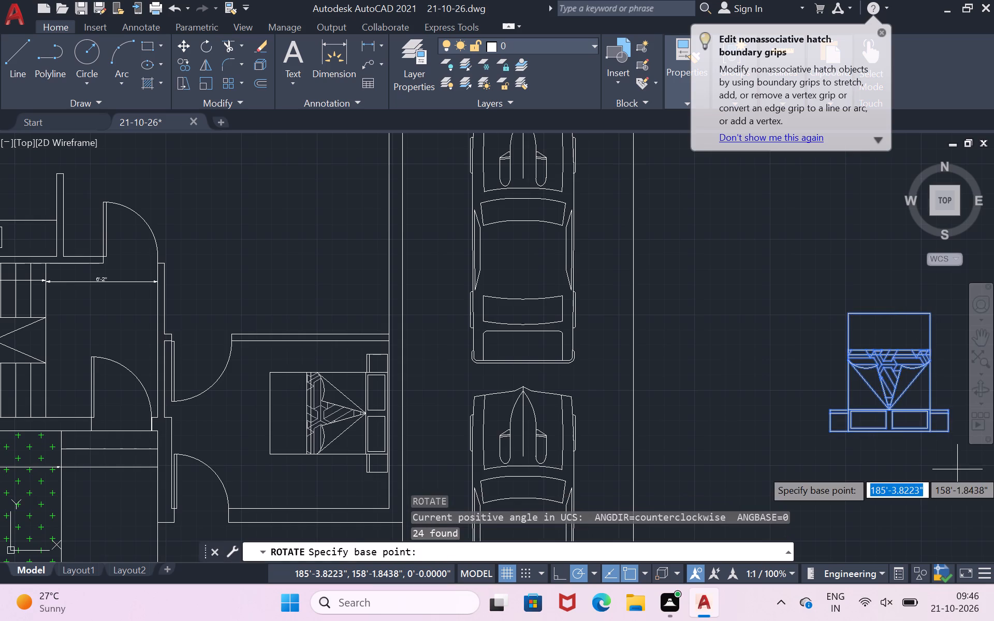
left_click(957, 469)
scroll(814, 493, "down", 1)
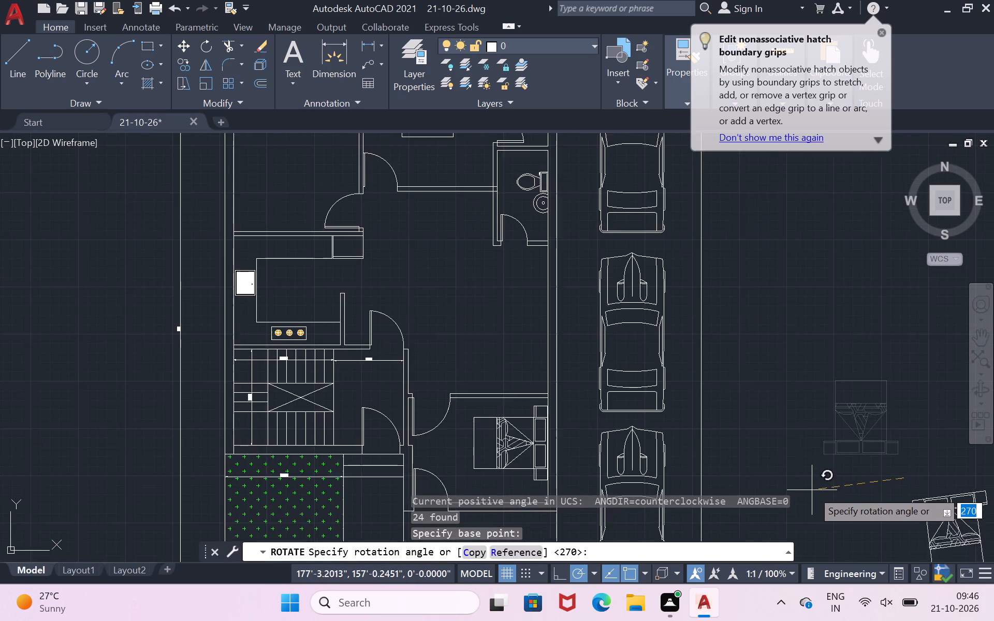
scroll(810, 484, "down", 1)
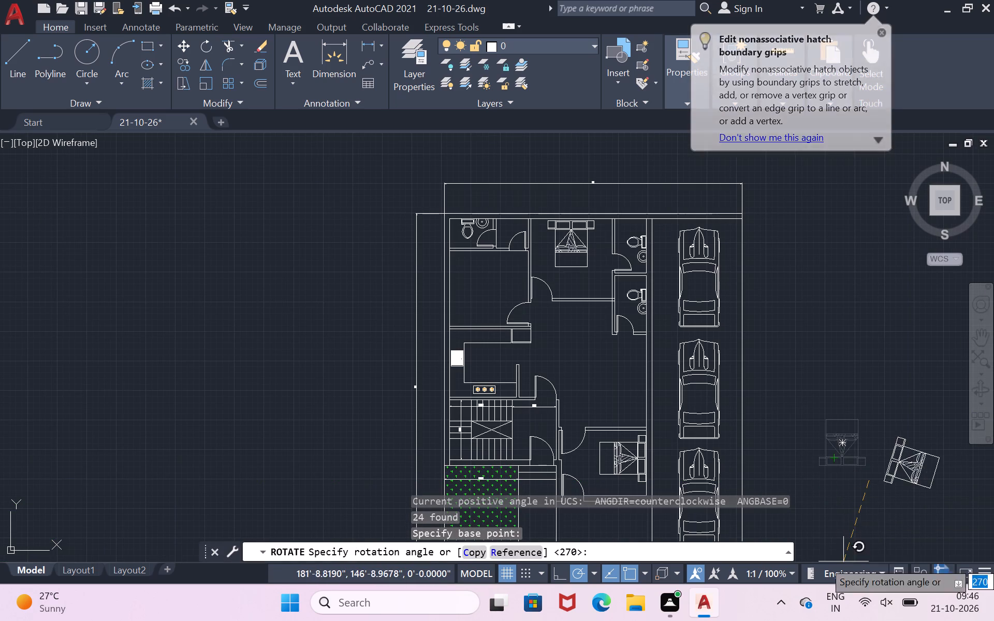
left_click(866, 563)
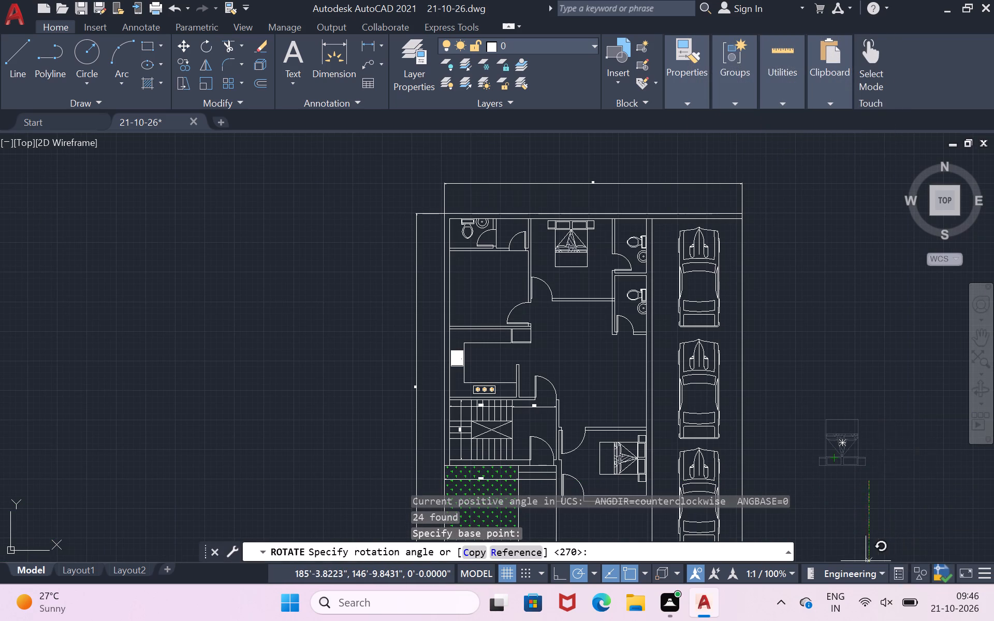
left_click(867, 533)
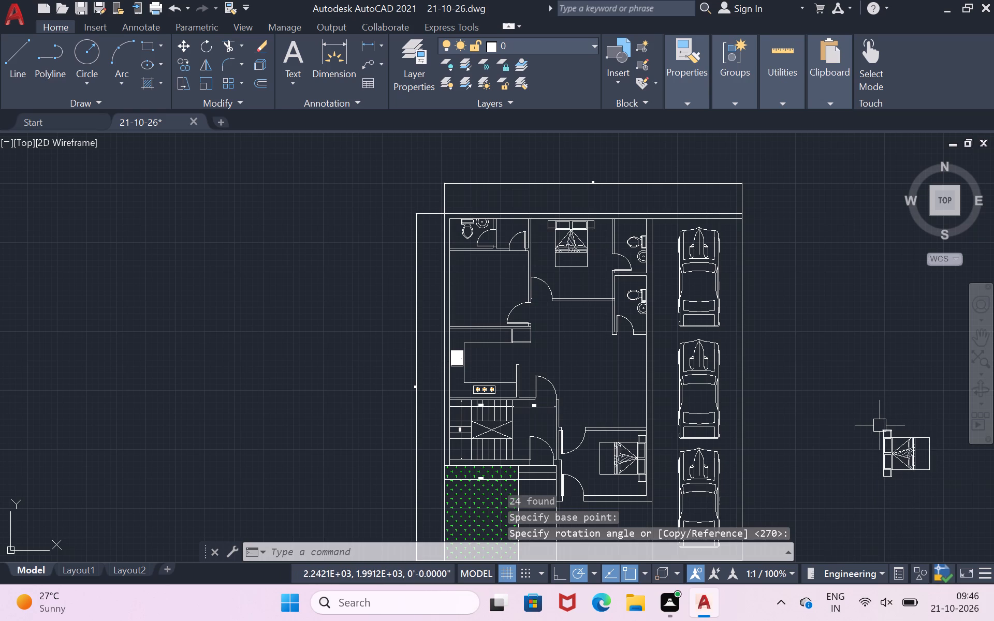
Move the rotated bed into the northwest bedroom, with its headboard against the room's west wall.
left_click(872, 415)
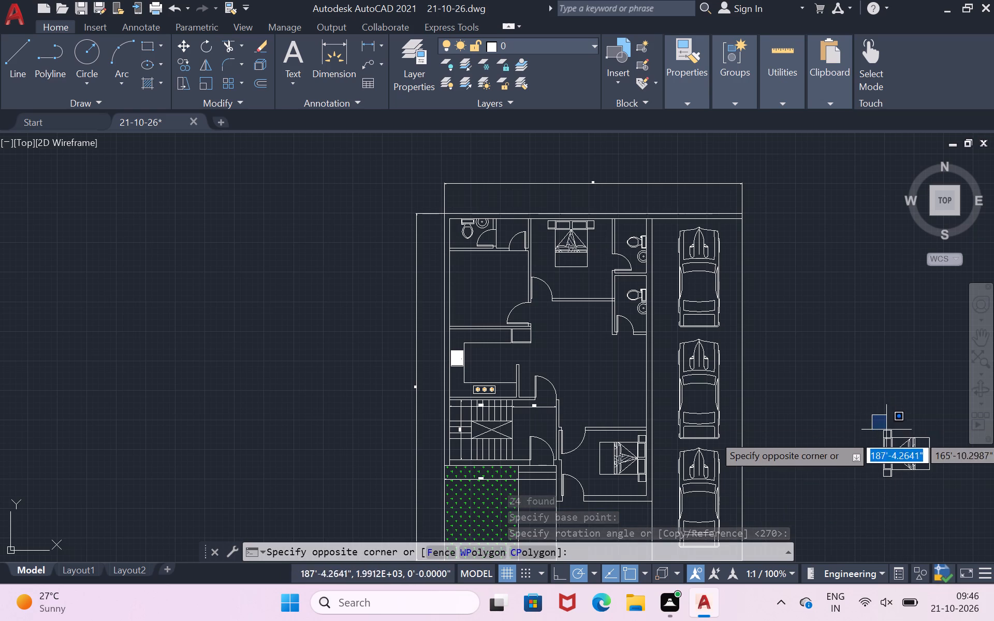
left_click(939, 494)
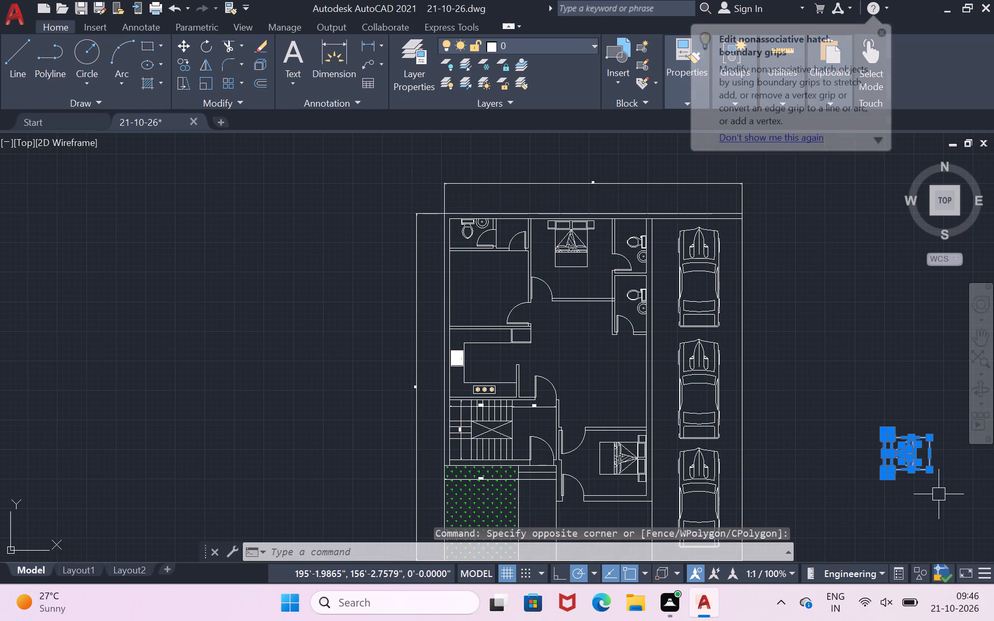
key("m")
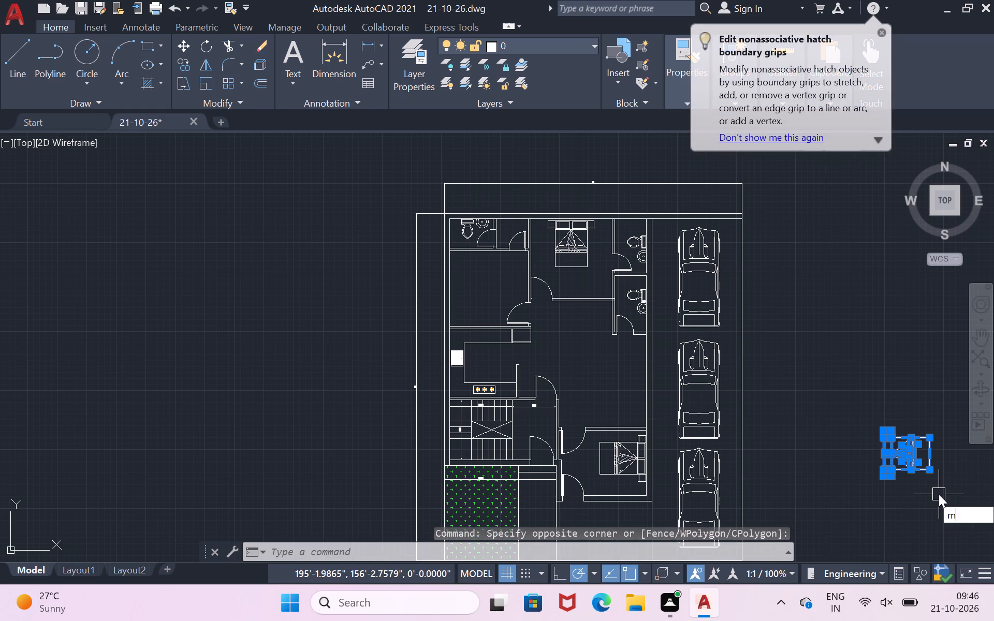
key("Return")
left_click(939, 494)
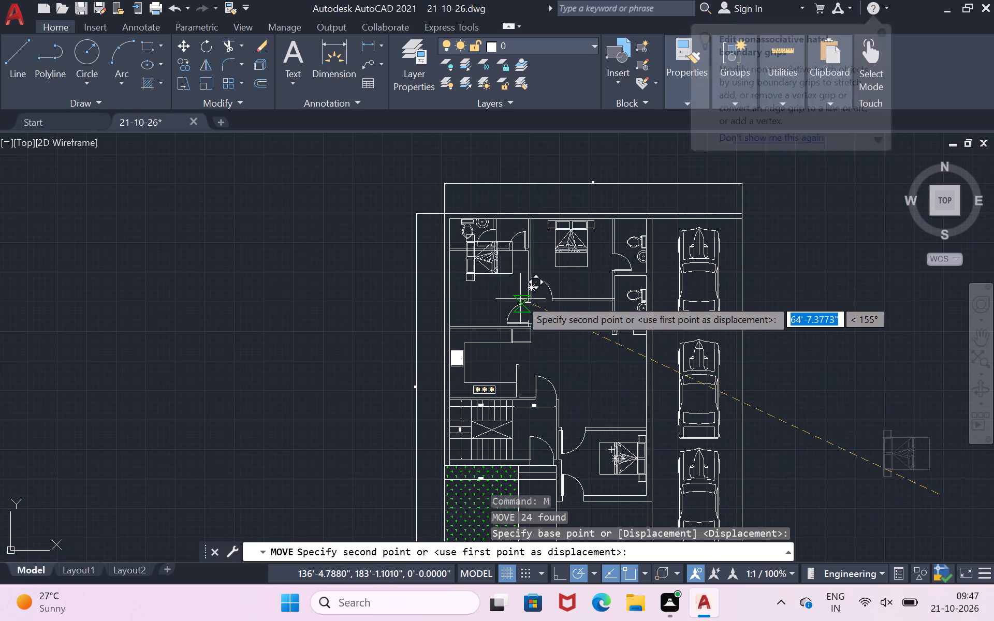
scroll(515, 301, "up", 2)
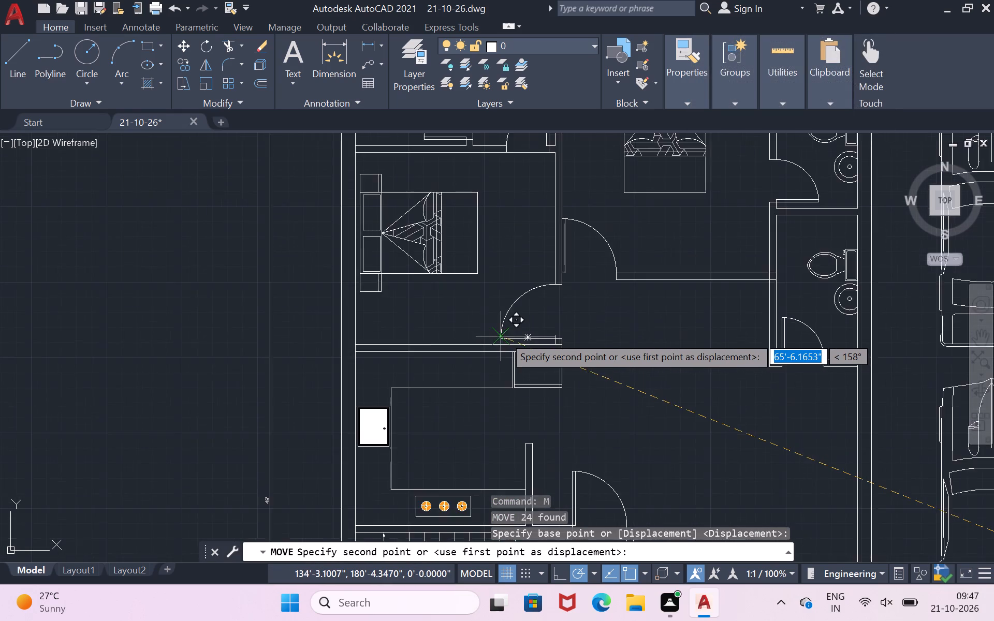
scroll(504, 336, "up", 1)
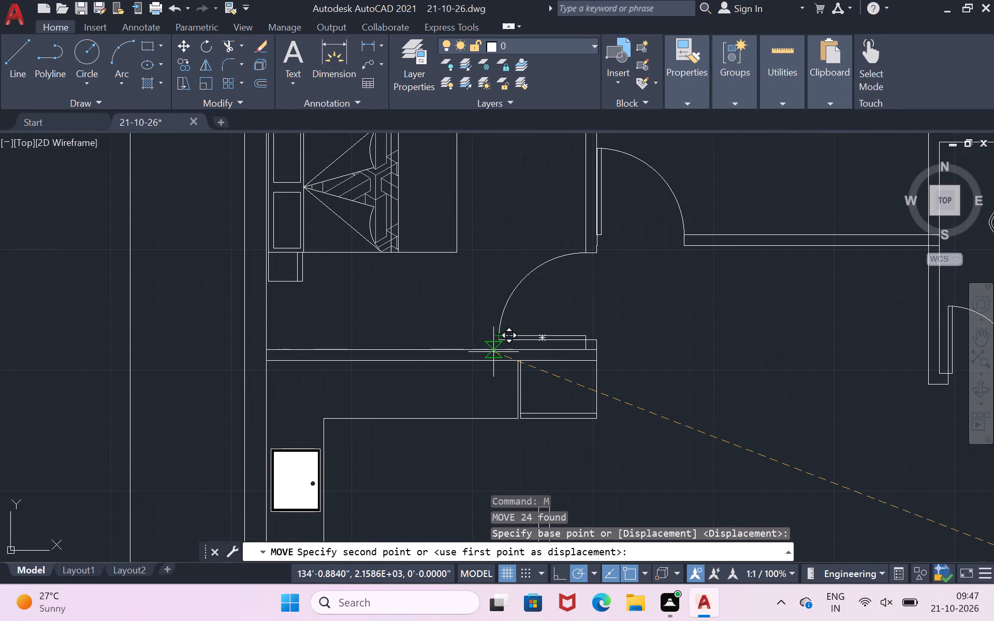
left_click(493, 352)
scroll(591, 313, "down", 3)
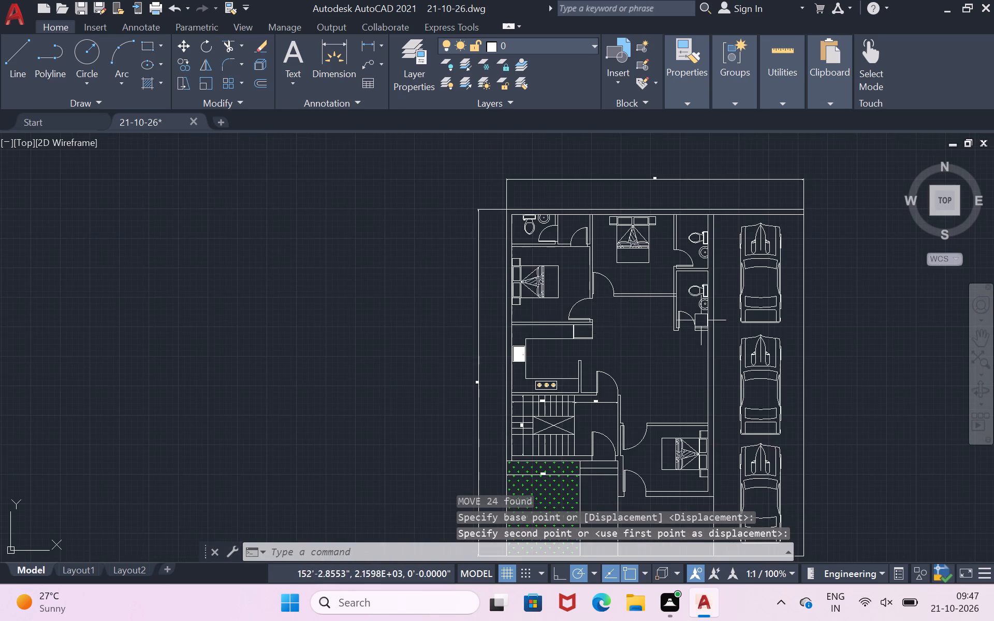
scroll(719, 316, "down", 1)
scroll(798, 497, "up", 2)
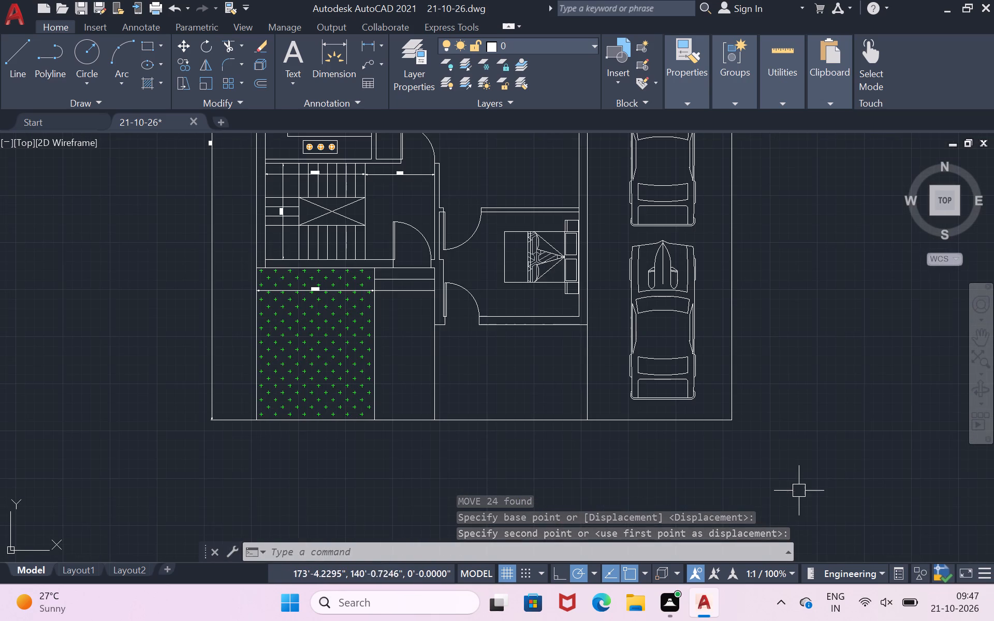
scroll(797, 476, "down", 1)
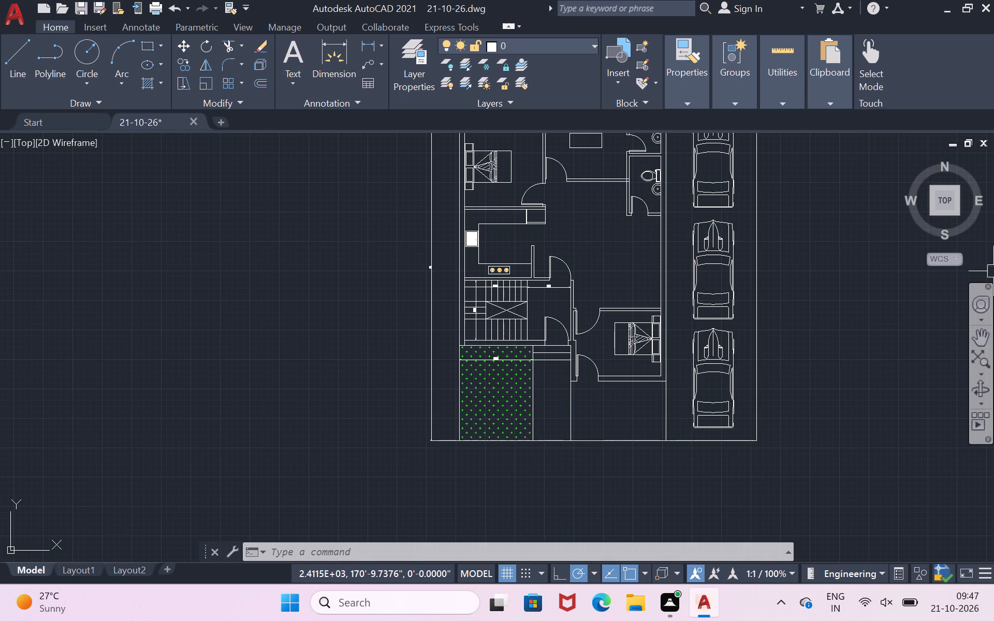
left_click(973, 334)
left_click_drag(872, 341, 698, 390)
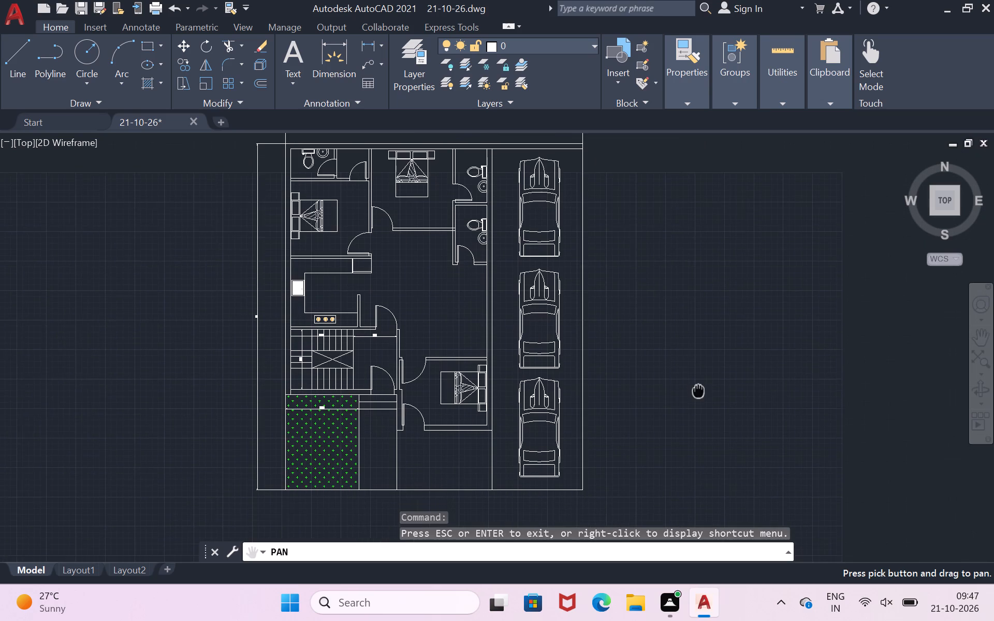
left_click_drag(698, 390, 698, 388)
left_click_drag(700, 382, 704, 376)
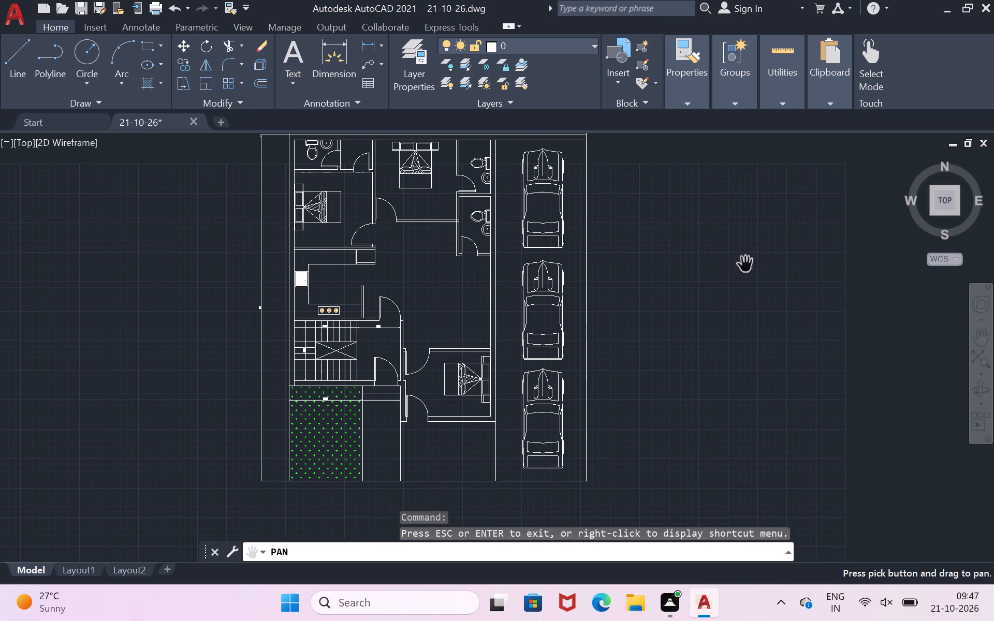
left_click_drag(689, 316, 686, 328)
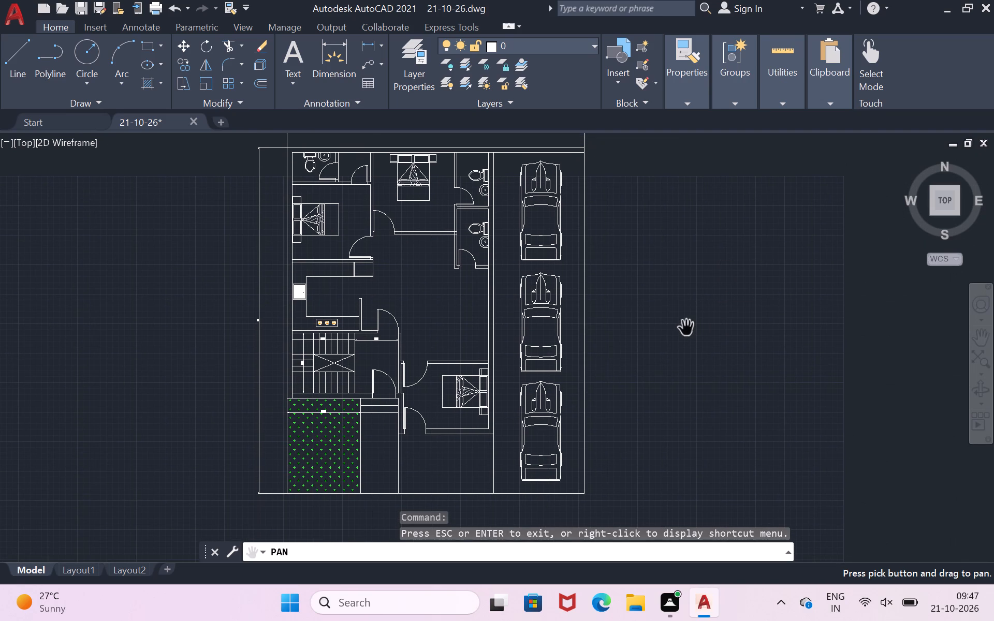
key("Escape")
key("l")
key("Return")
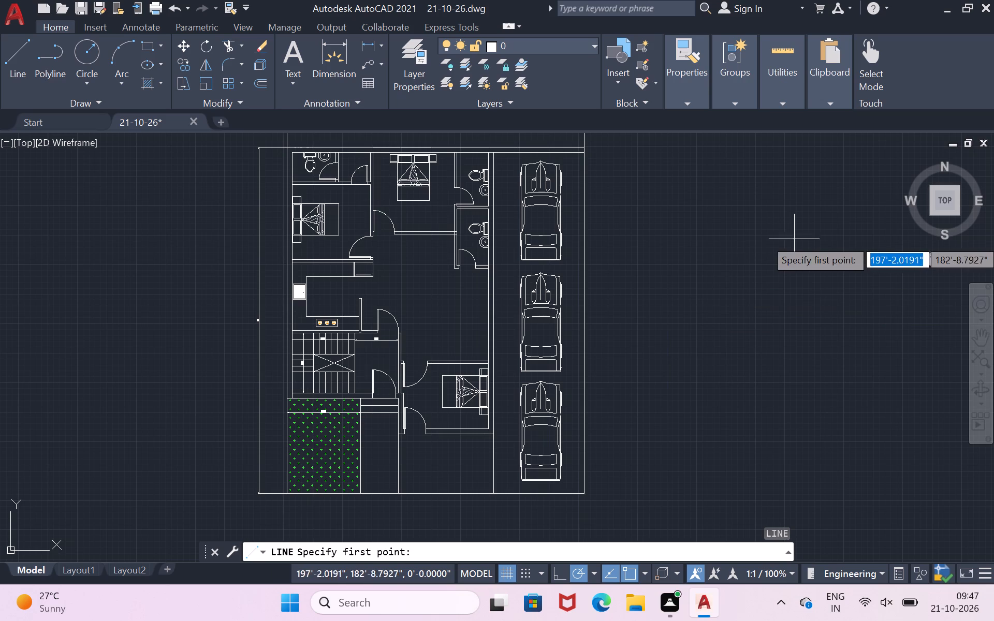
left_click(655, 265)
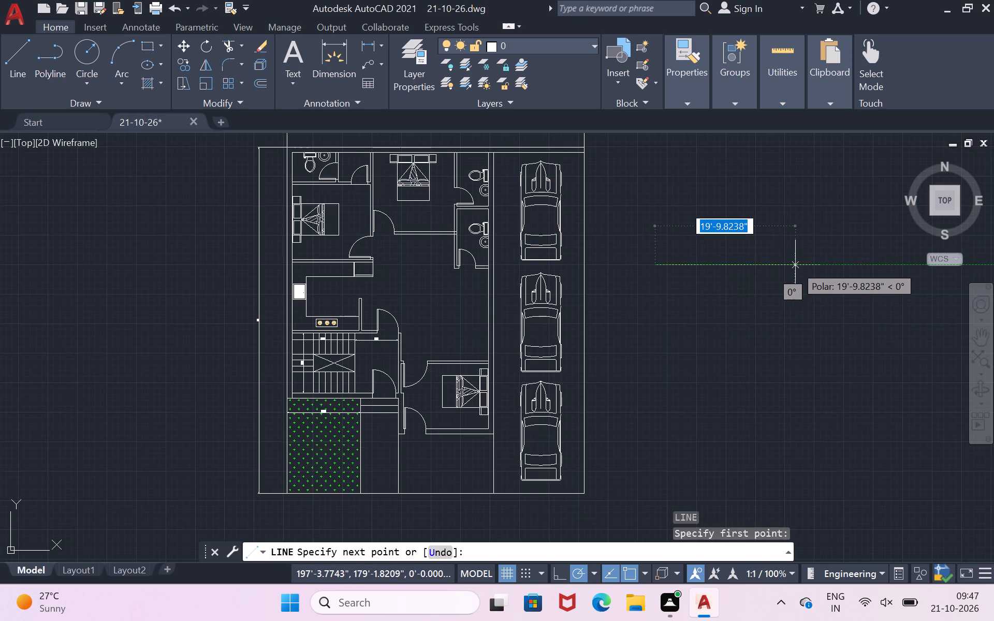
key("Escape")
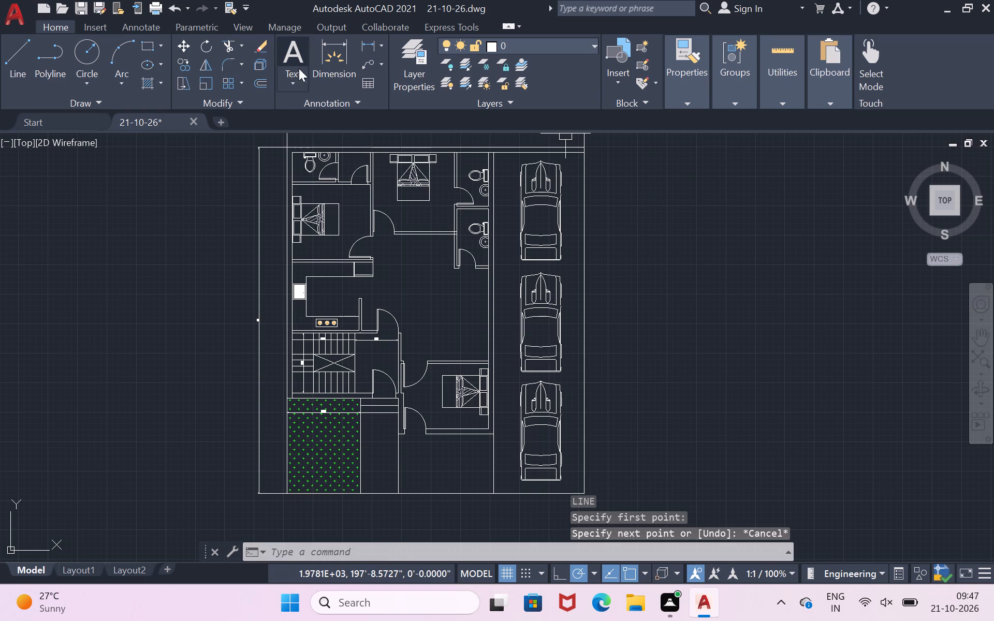
Draw a rectangle about 16'-2" wide by 5'-9" high in the empty area east of the plan.
left_click(144, 42)
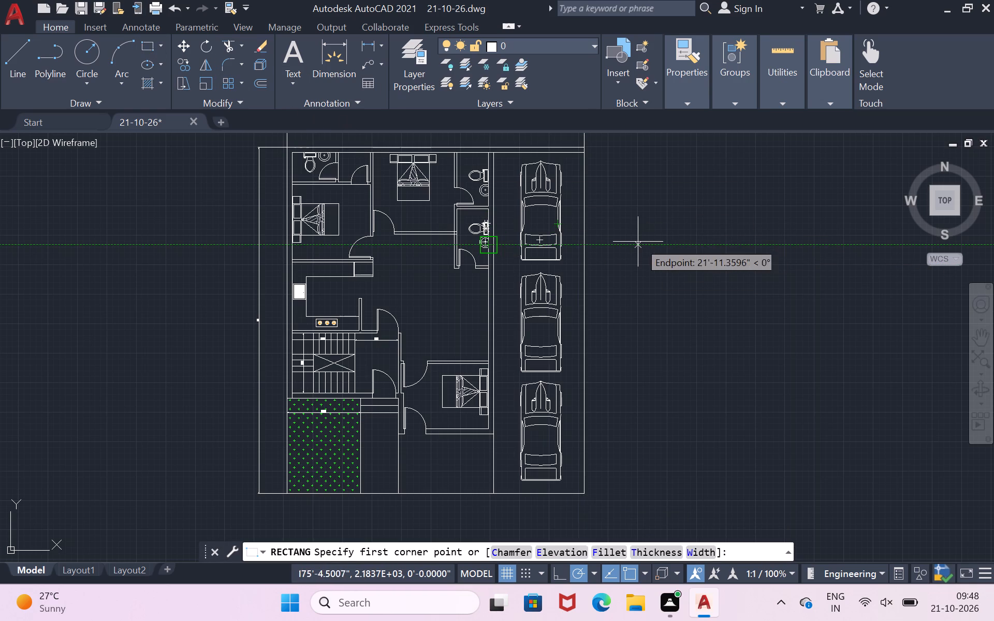
left_click(638, 242)
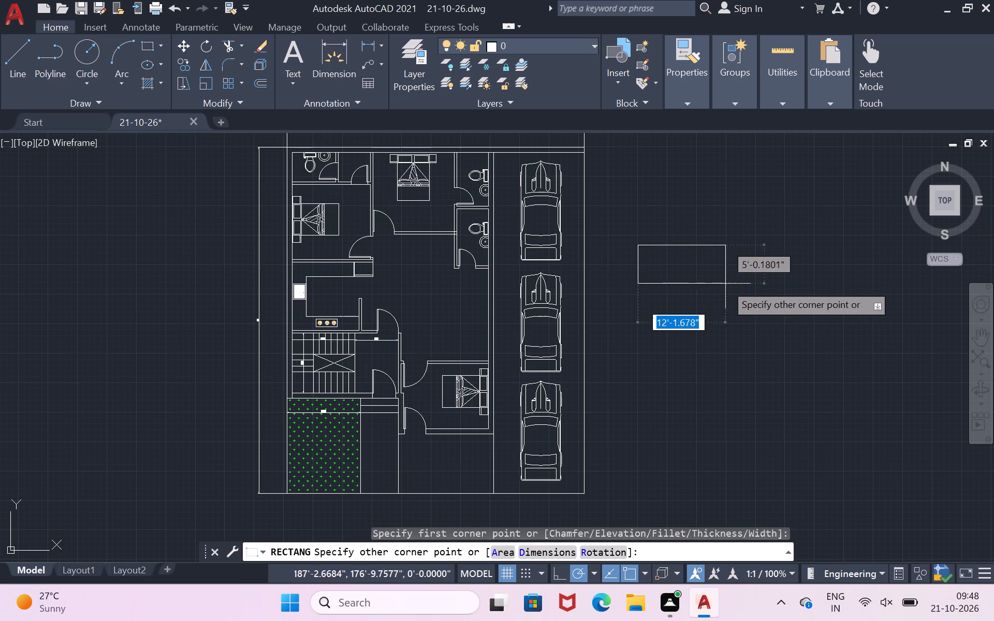
left_click(752, 286)
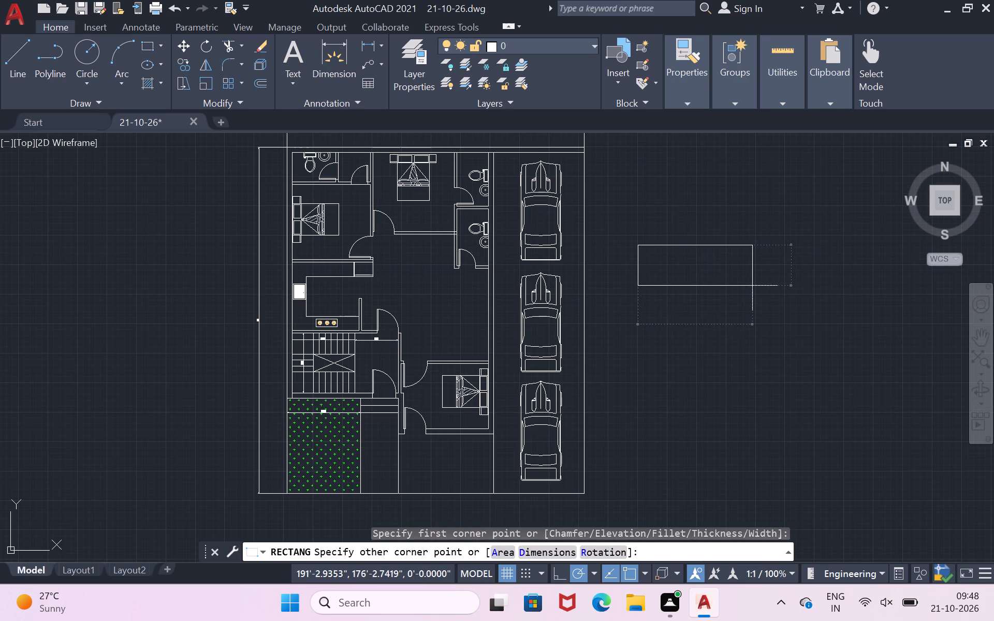
Draw three vertical lines across the full height of the rectangle east of the plan, dividing it into four sofa seats.
scroll(735, 282, "up", 2)
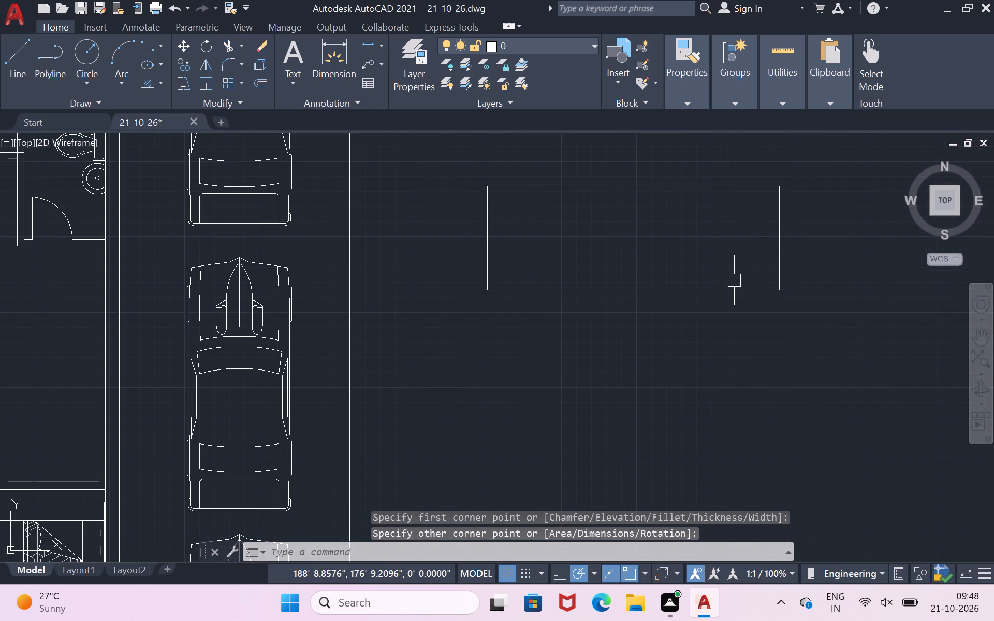
key("l")
key("Return")
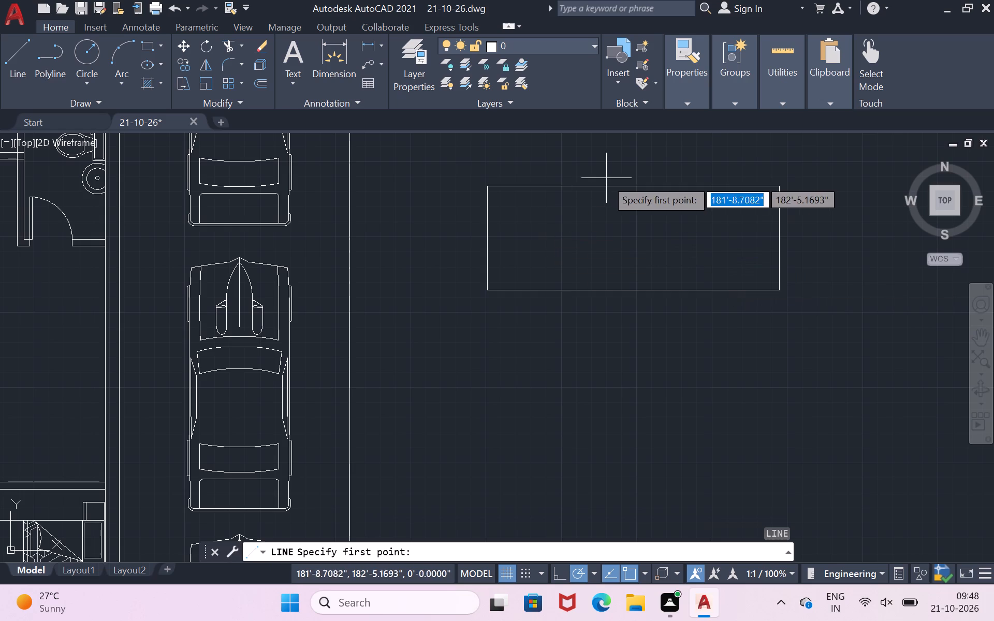
left_click(562, 188)
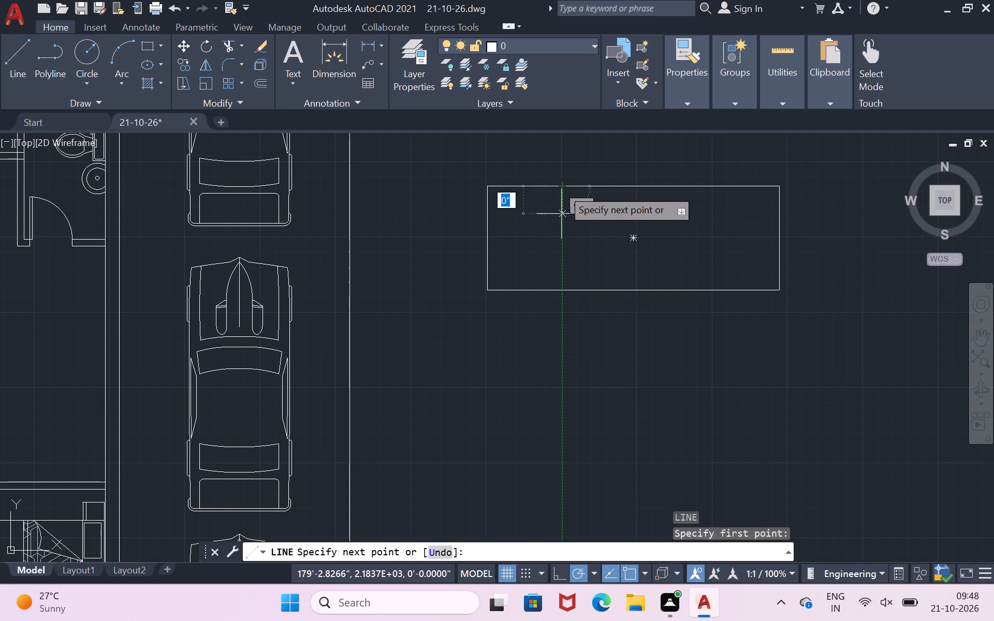
left_click(563, 288)
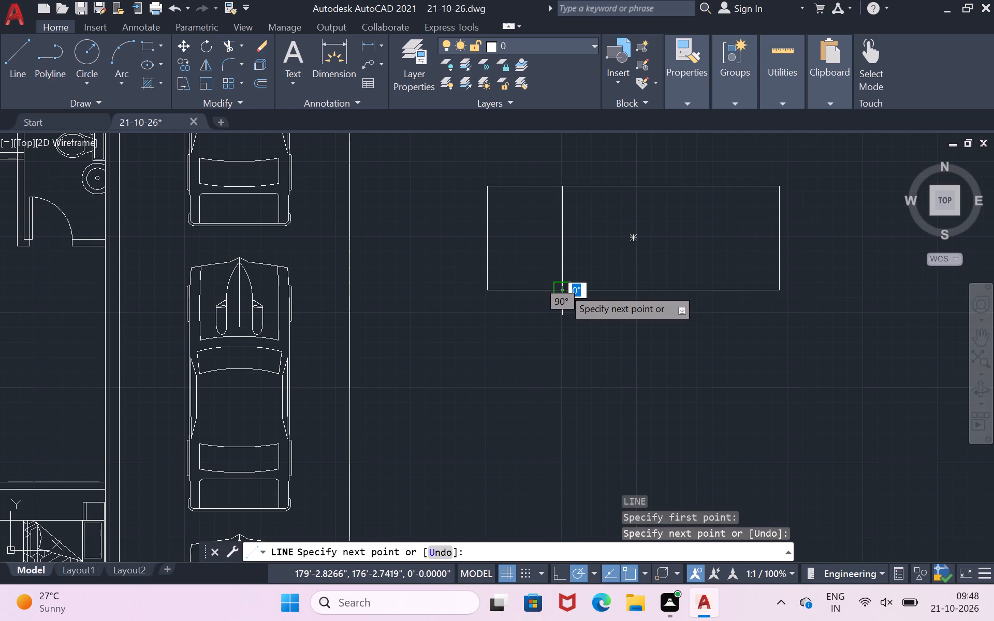
key("Return")
key("Return")
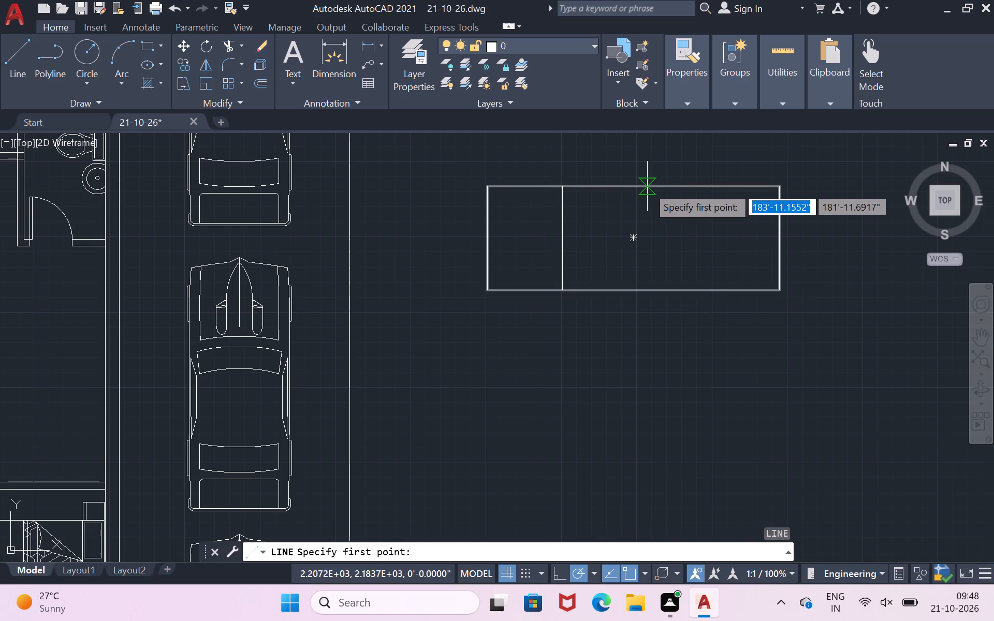
left_click(635, 186)
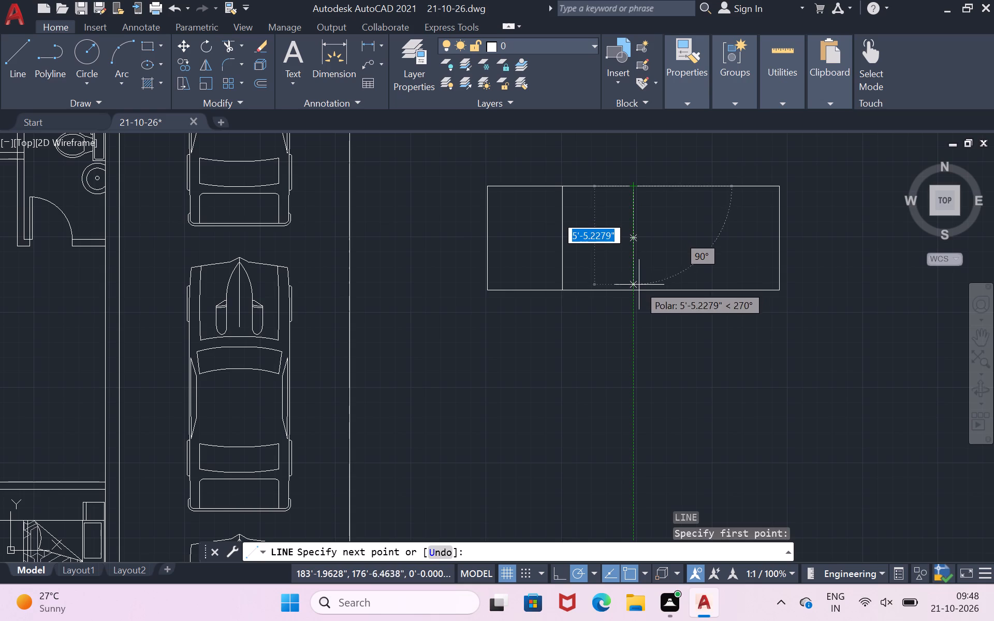
left_click(634, 289)
key("Return")
key("Return")
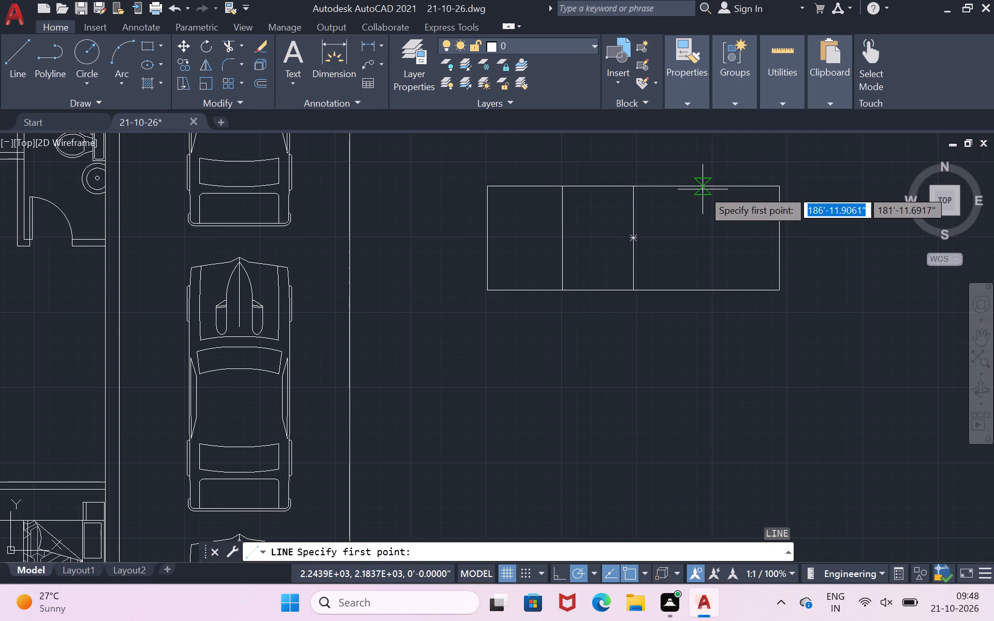
left_click(701, 185)
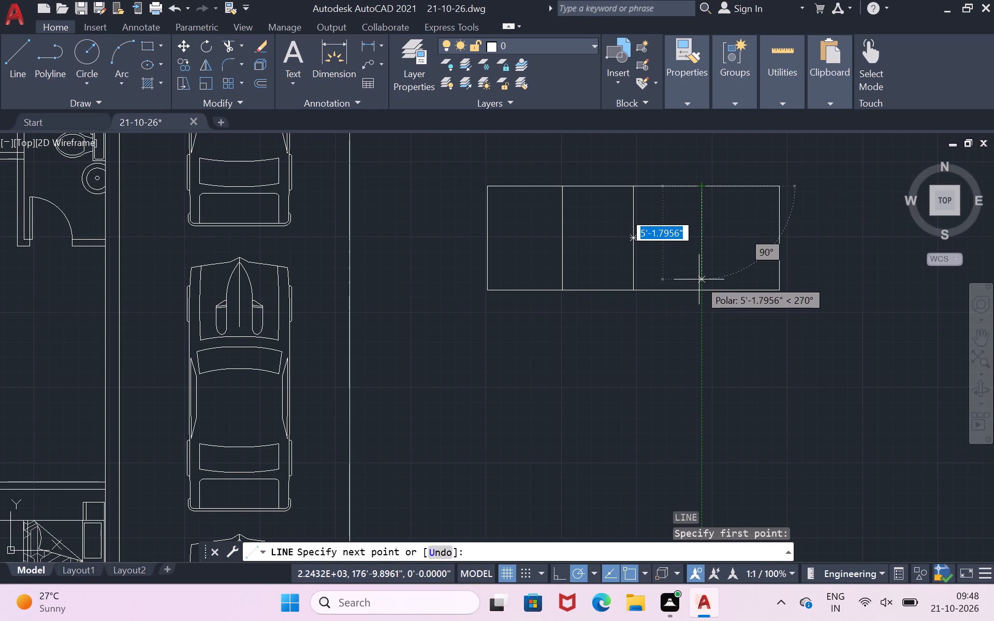
left_click(699, 287)
key("Return")
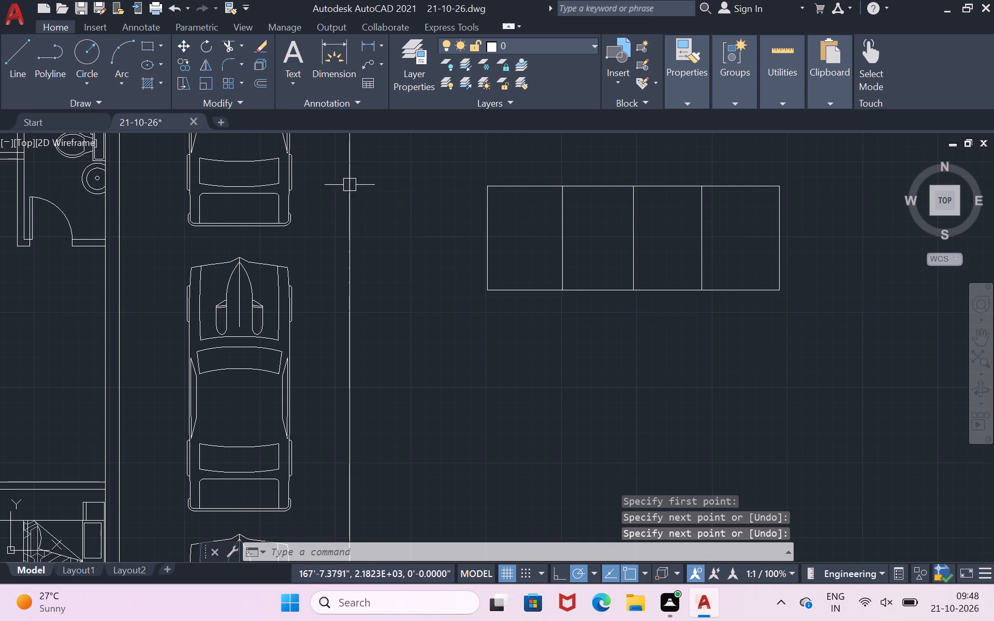
Draw the sofa's backrest as a rectangle about 16'-2" wide by 1'-4" high along the north edge of the seats.
left_click(147, 48)
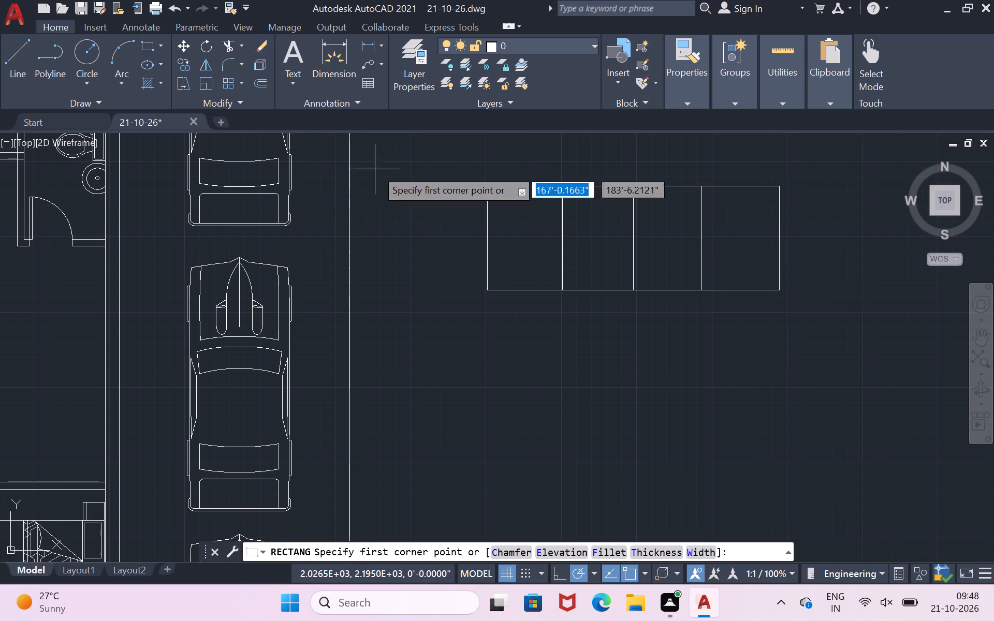
left_click(483, 183)
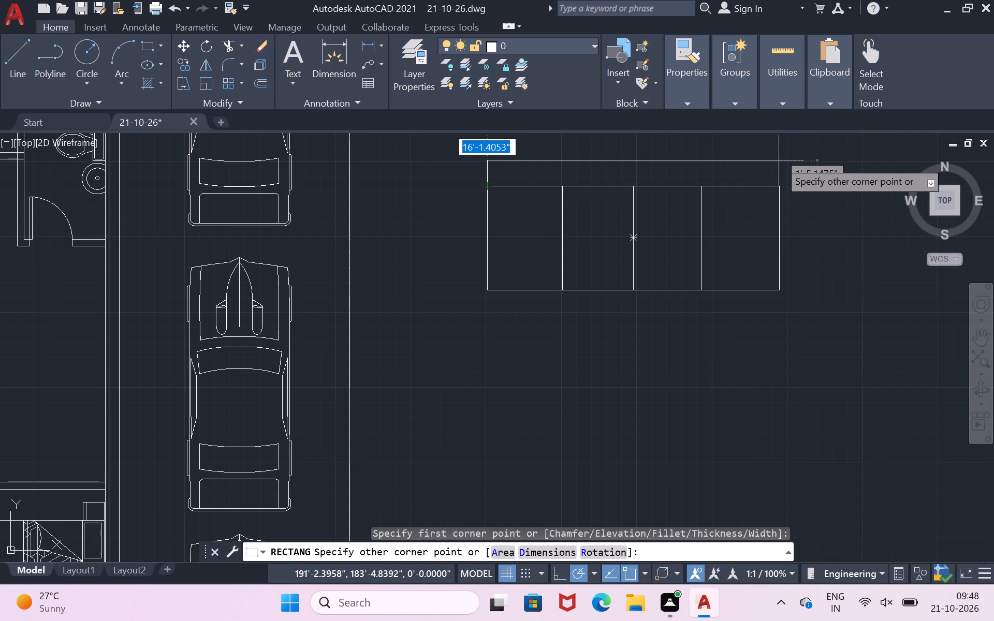
scroll(779, 160, "up", 3)
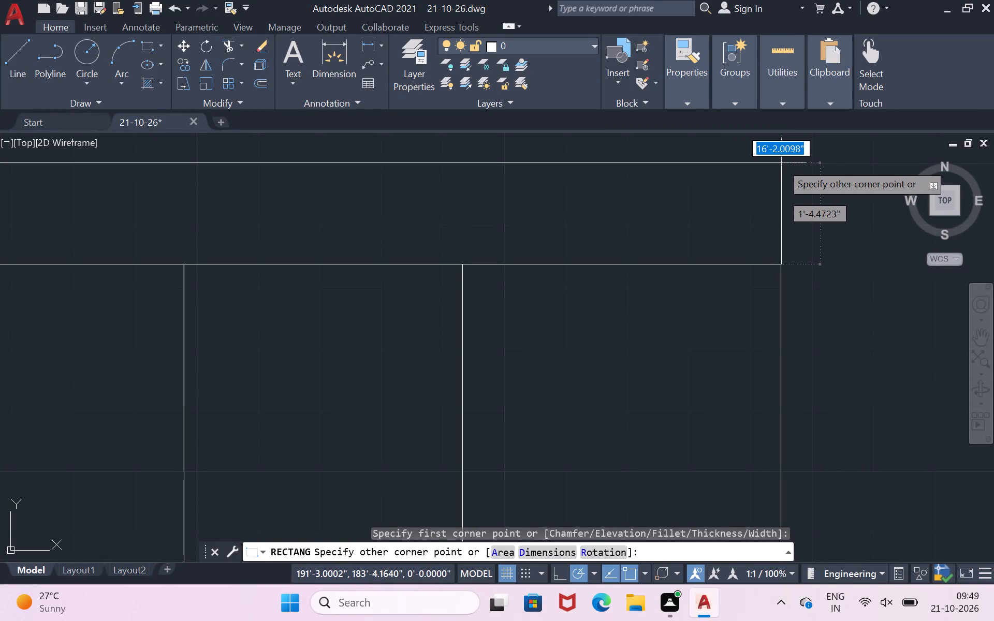
left_click(781, 163)
Draw an armrest rectangle about 10.6" wide by 4'-6.6" high on the sofa's west side, from the backrest's northwest corner.
scroll(785, 168, "down", 1)
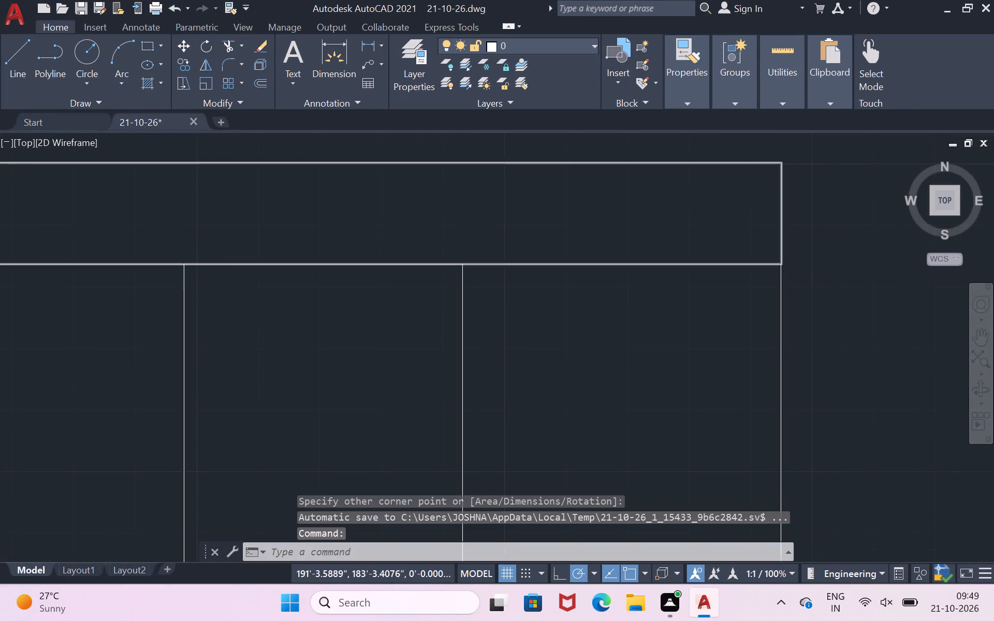
scroll(785, 168, "down", 2)
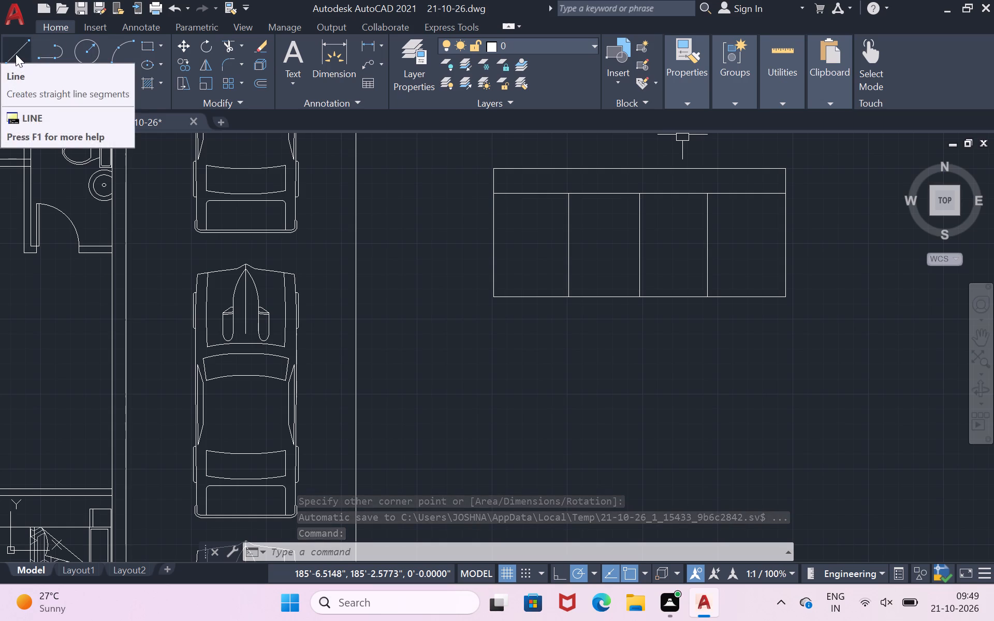
left_click(145, 46)
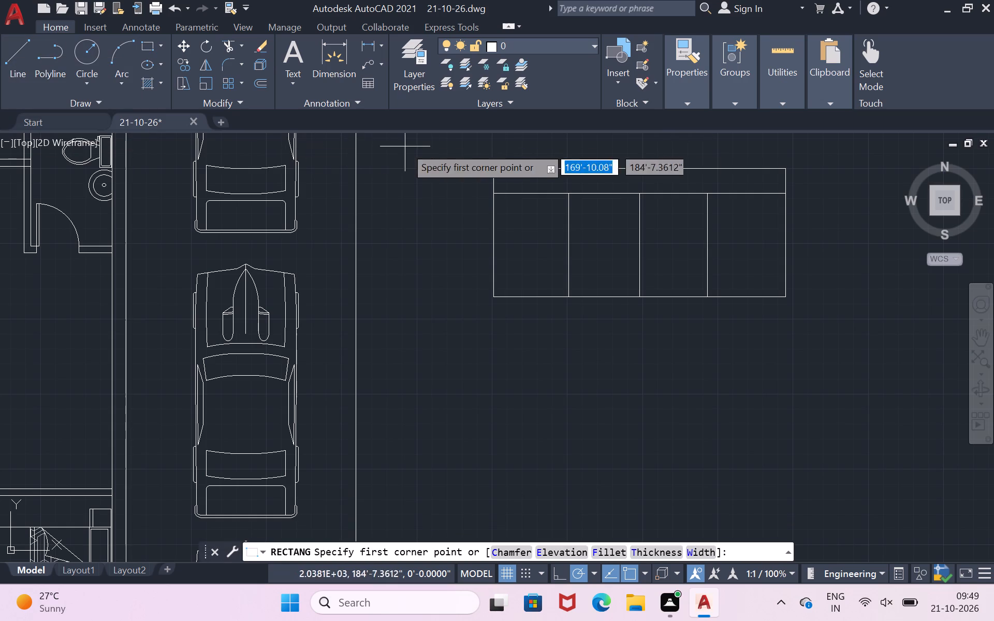
left_click(488, 166)
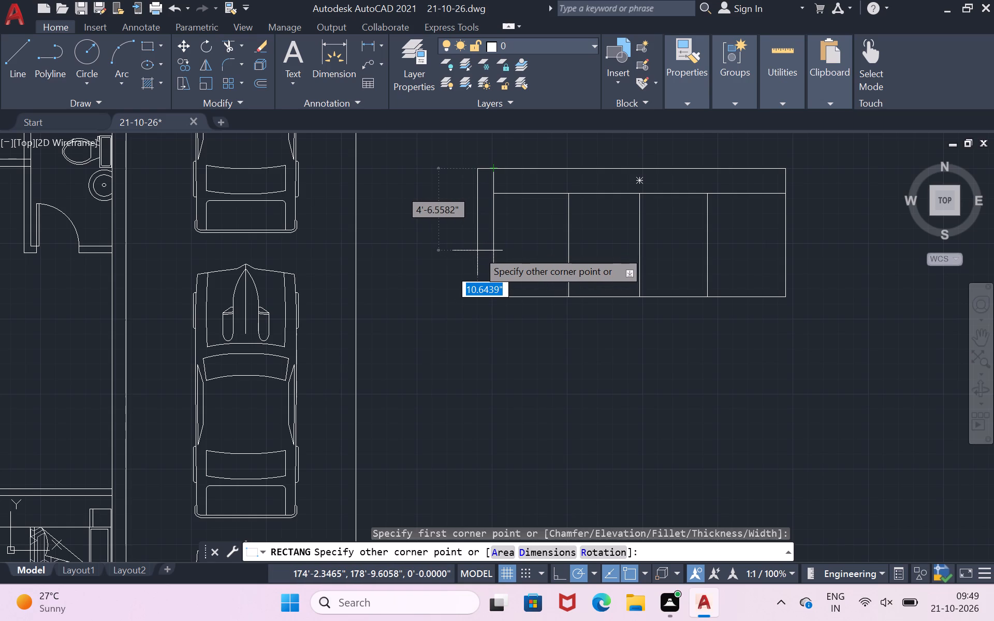
left_click(477, 250)
Copy the west armrest to the sofa's east side, flush against the end of the backrest.
left_click(476, 230)
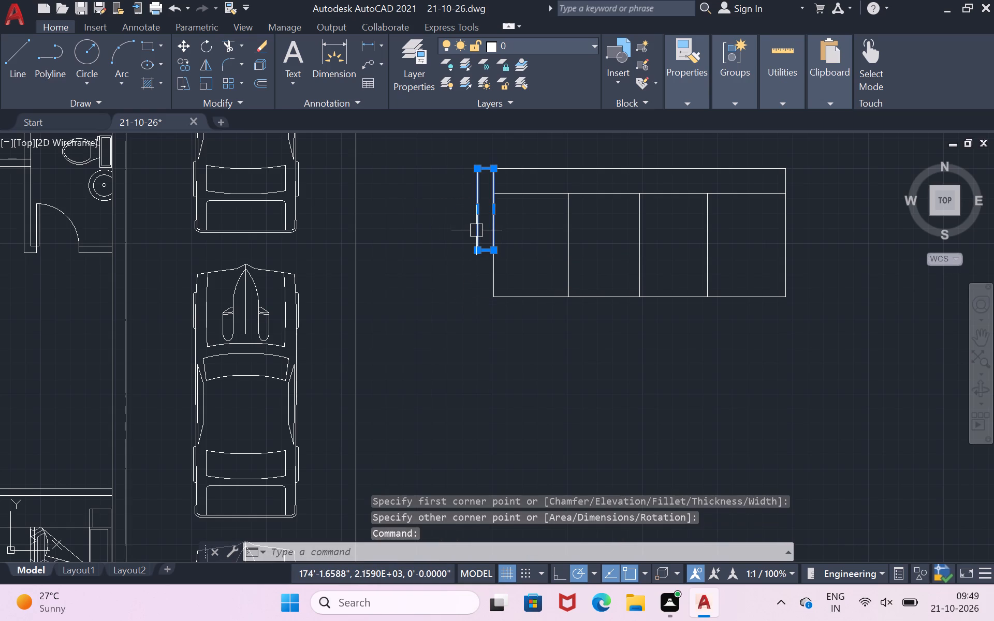
type("co")
key("Return")
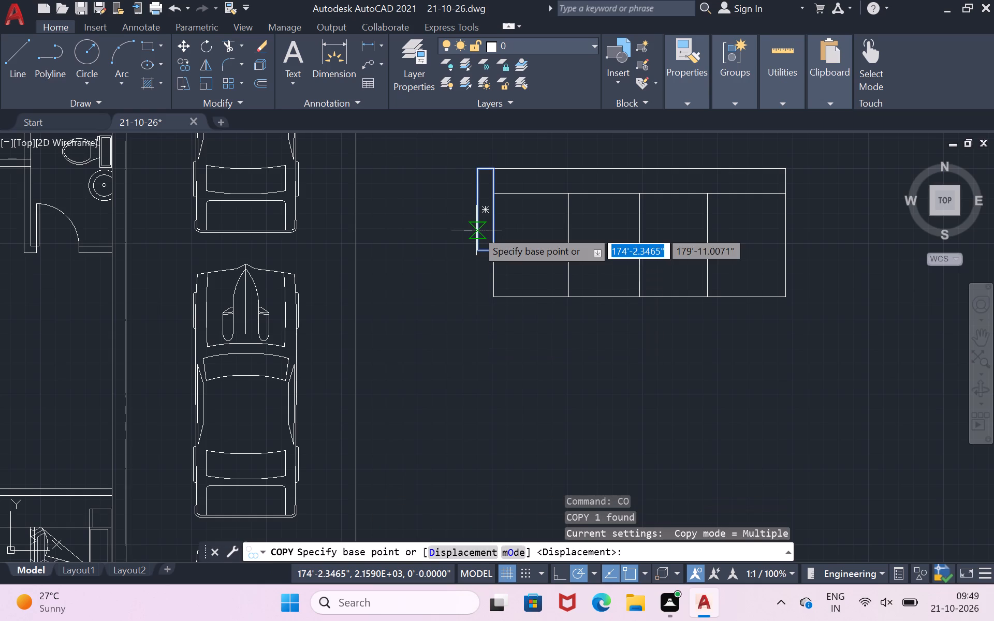
left_click(476, 230)
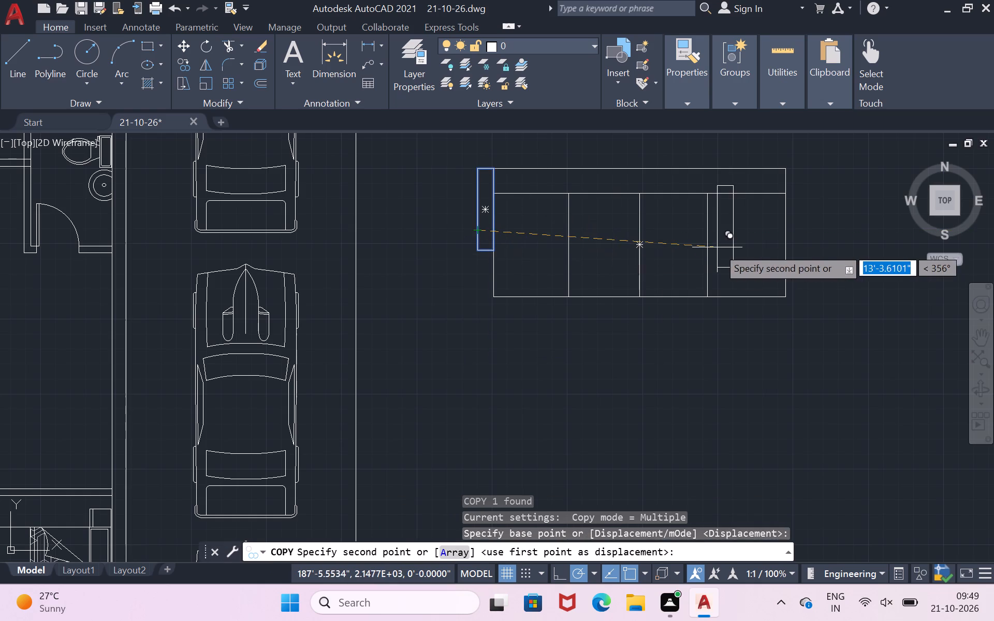
left_click(782, 231)
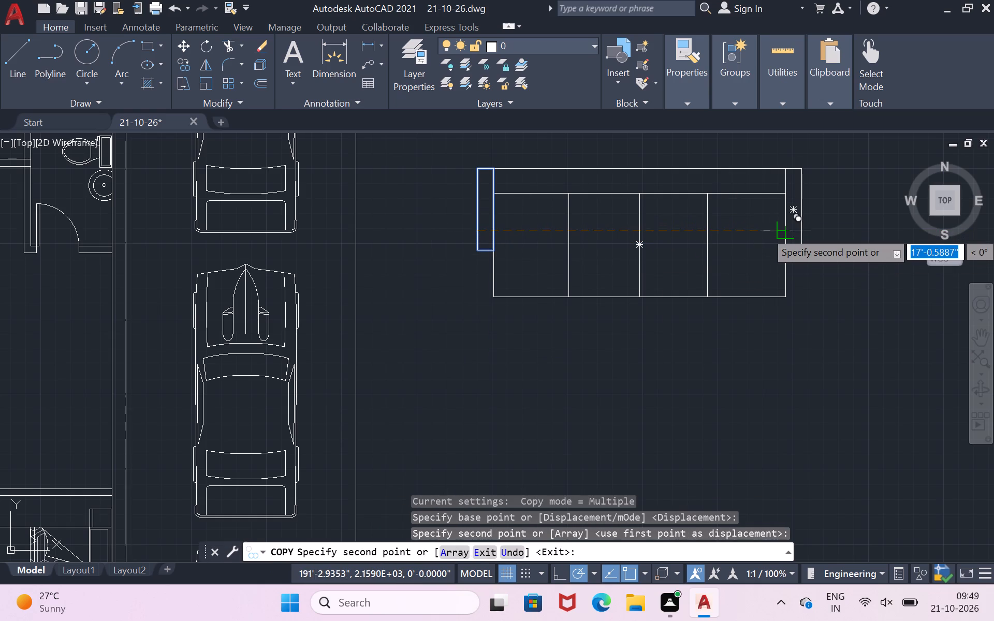
key("Return")
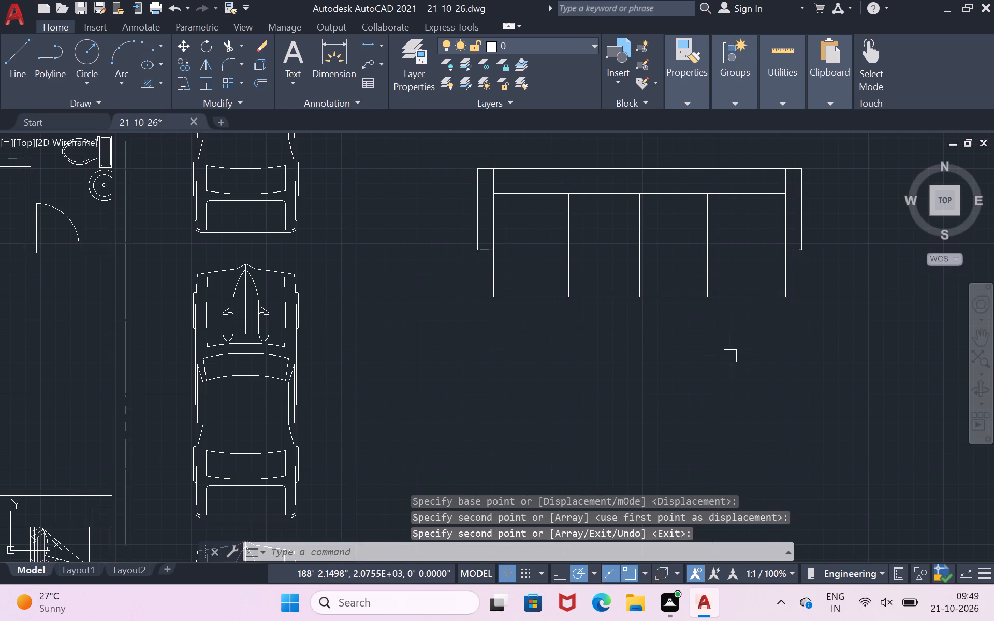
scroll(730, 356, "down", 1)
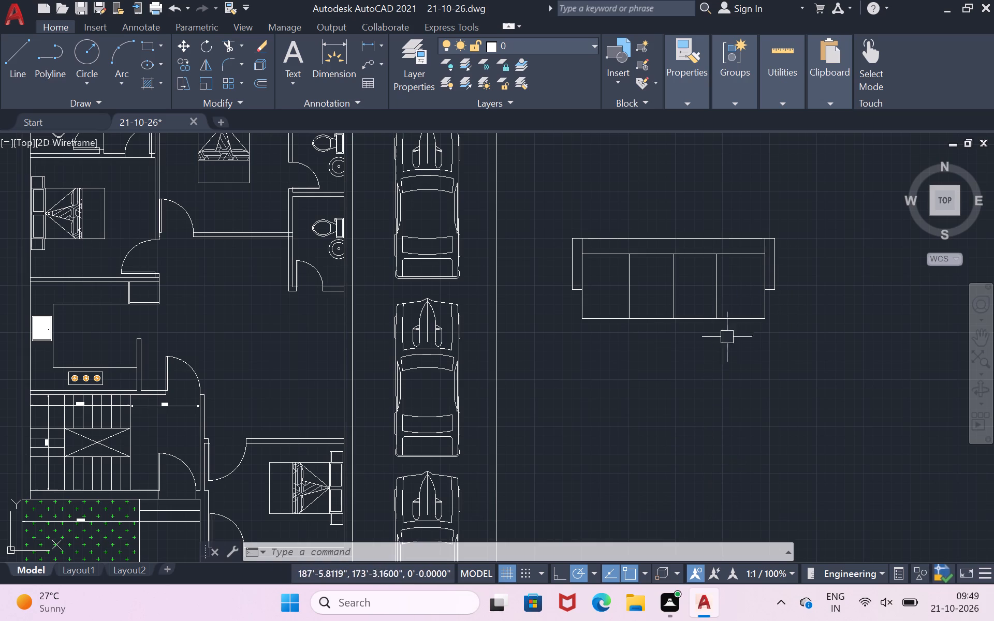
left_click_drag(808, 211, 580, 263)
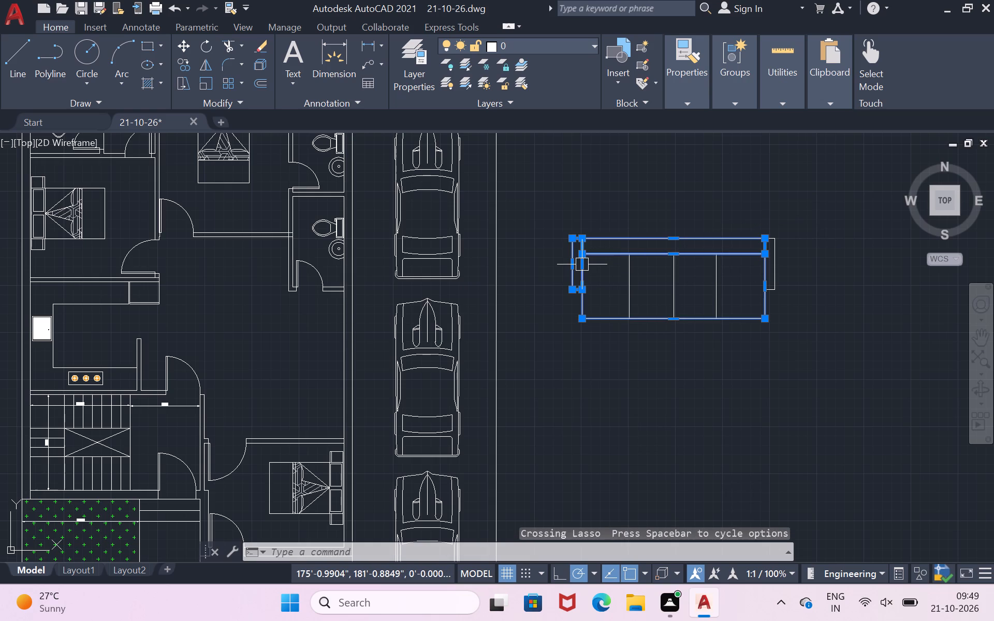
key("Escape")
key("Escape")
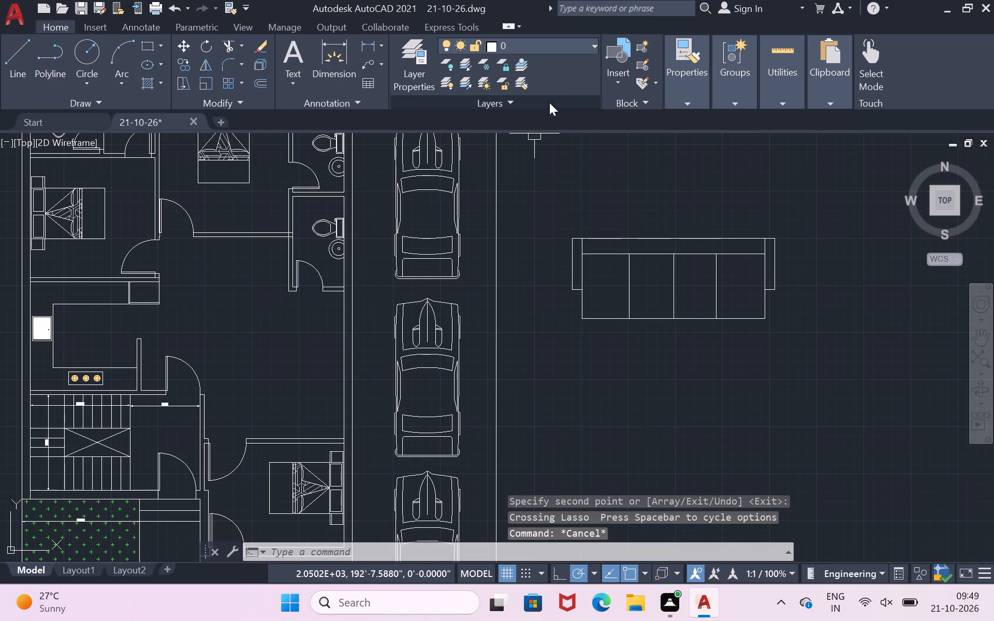
Copy the whole four-seat sofa to the empty area southeast of the original.
left_click(543, 216)
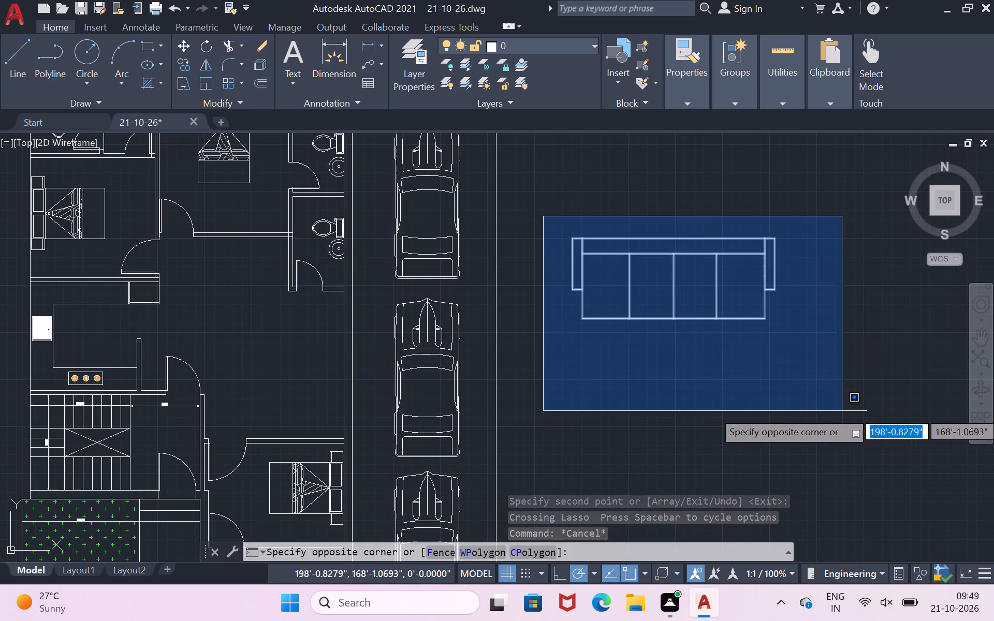
left_click(839, 407)
type("co")
key("Return")
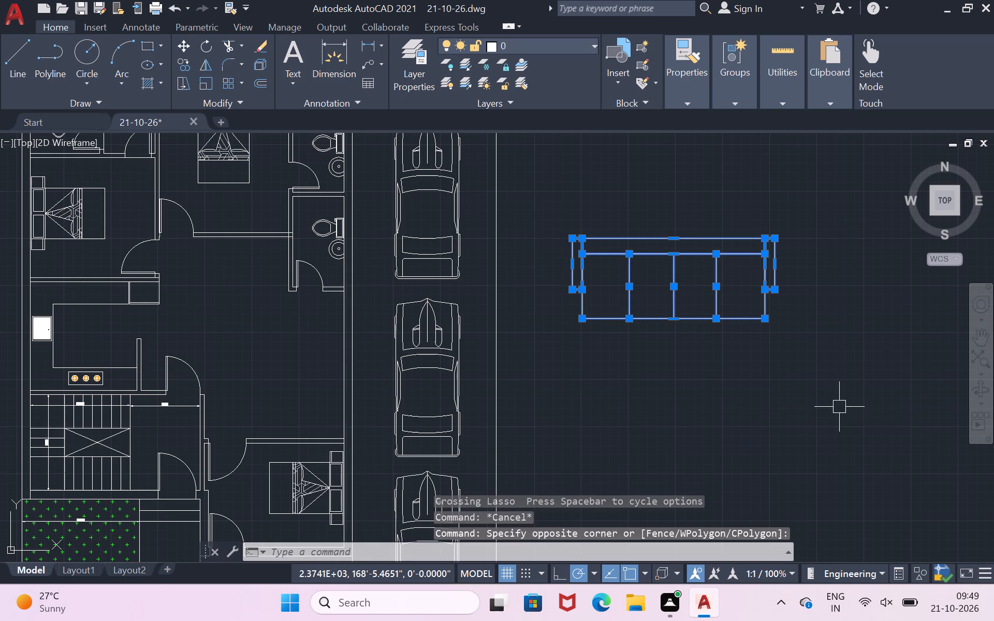
left_click(839, 407)
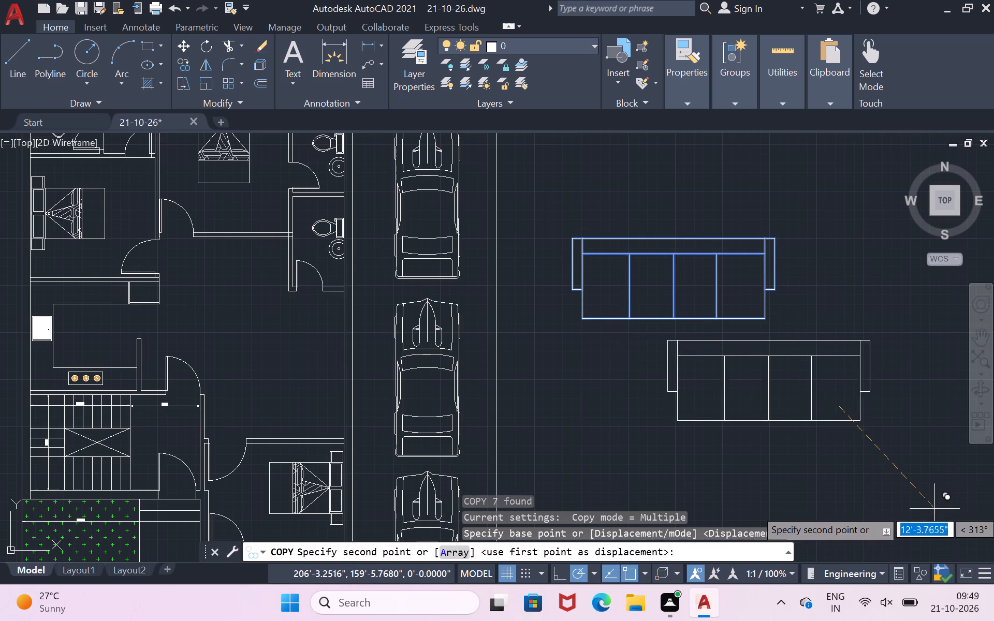
scroll(941, 513, "down", 4)
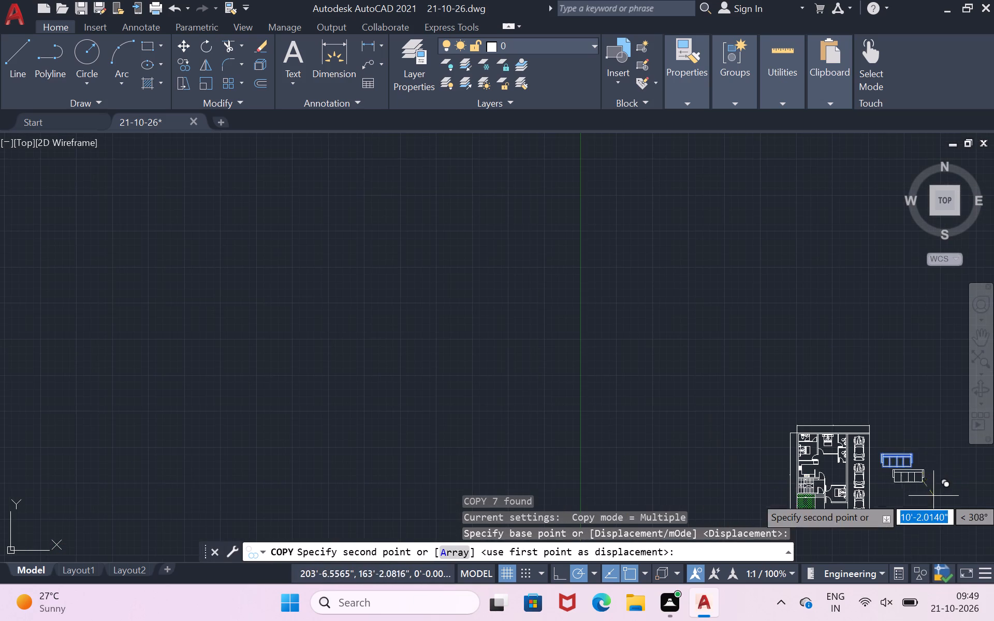
scroll(939, 522, "up", 4)
left_click(925, 472)
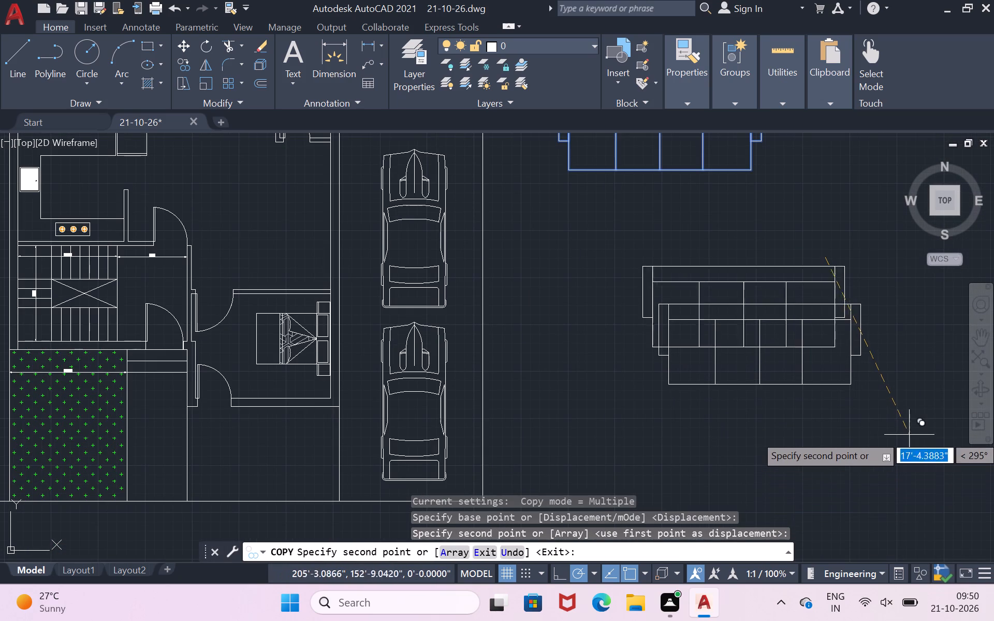
key("Return")
Rotate the copied sofa by 270° so its backrest faces east.
left_click(637, 296)
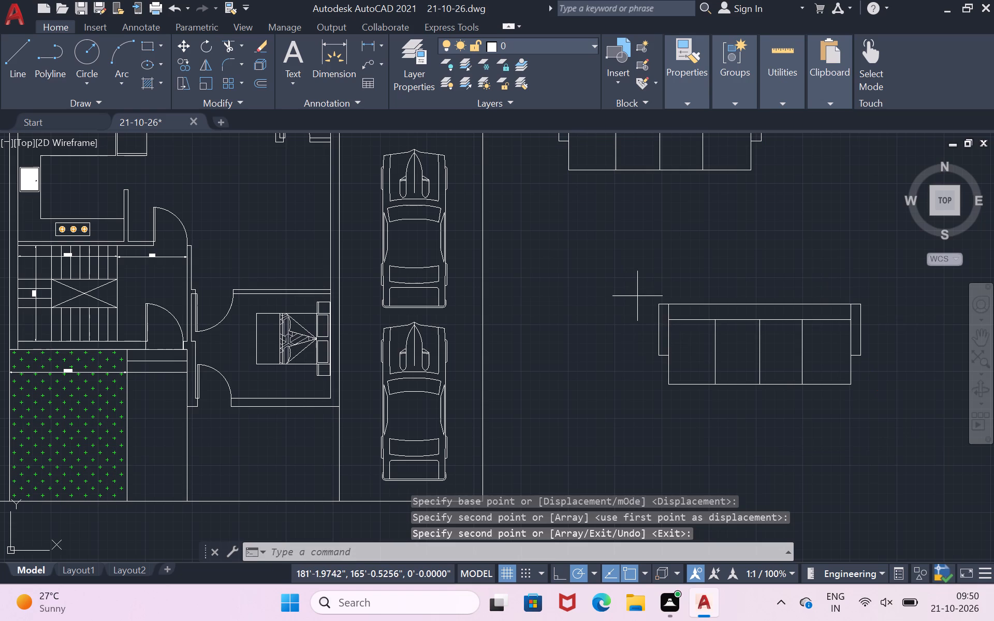
left_click(865, 422)
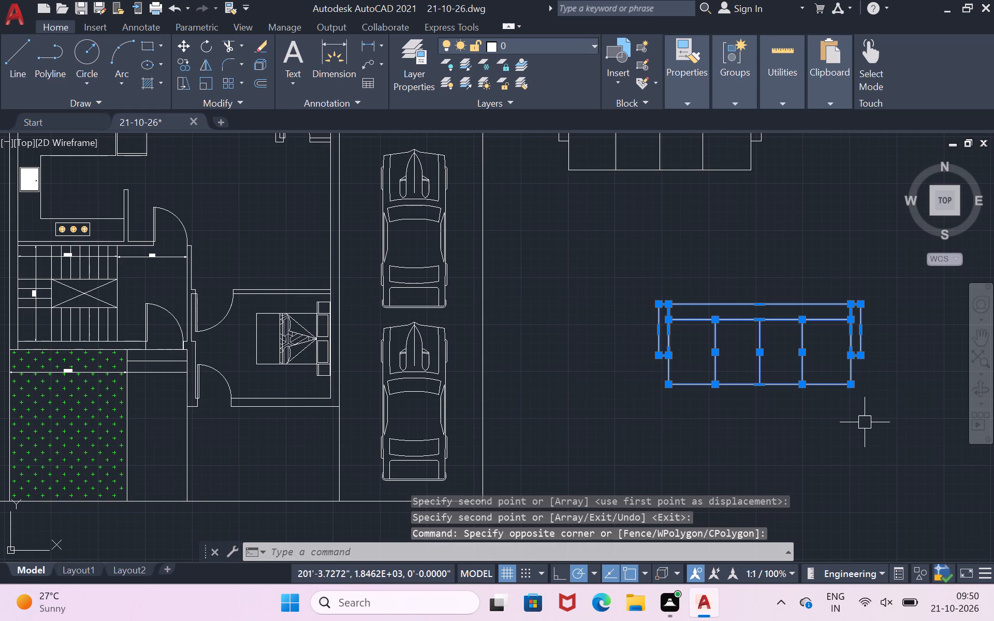
key("r")
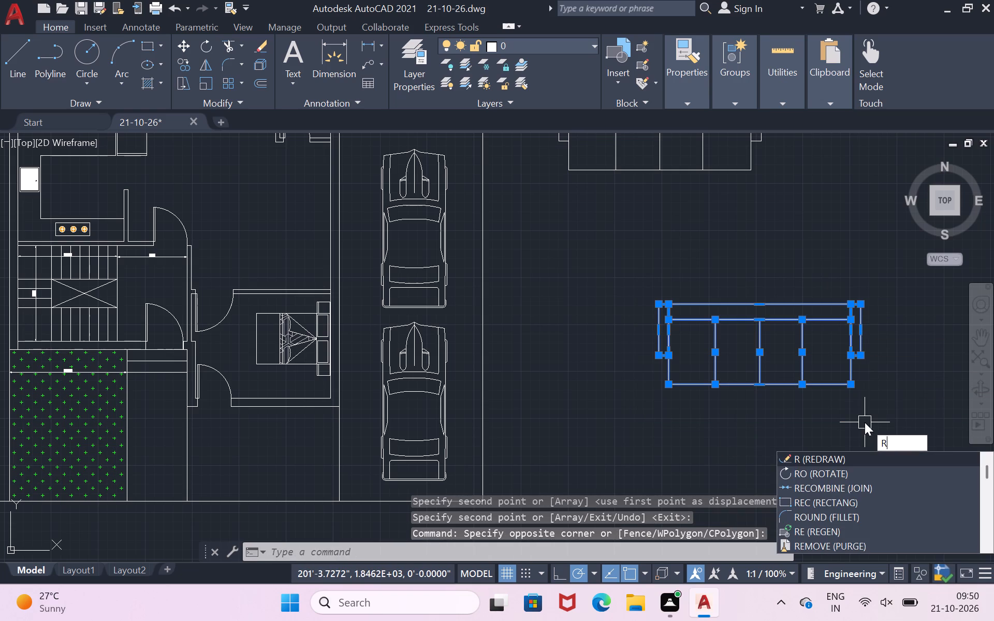
key("o")
key("Return")
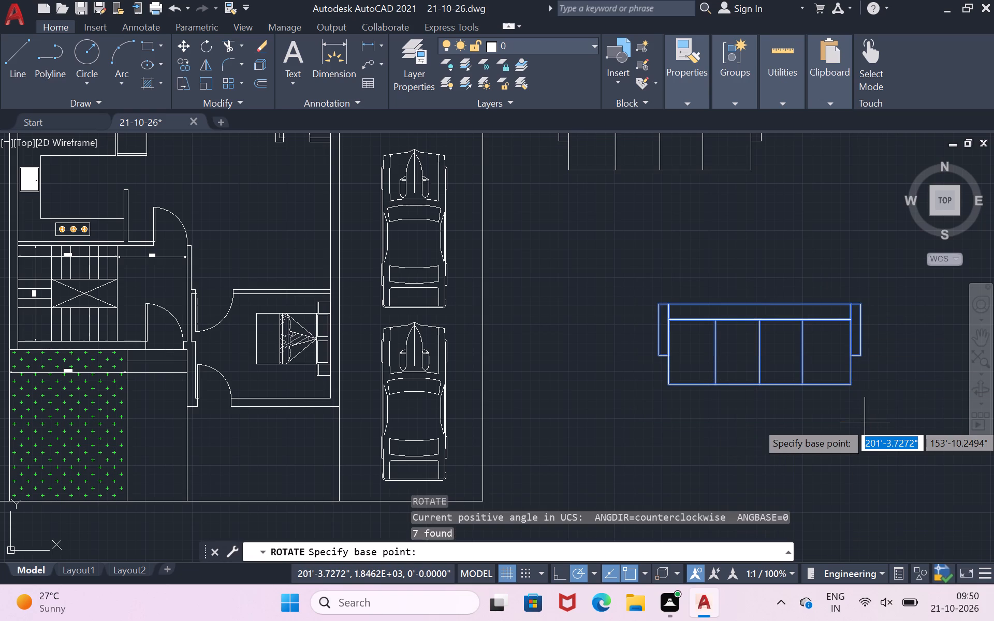
left_click(865, 422)
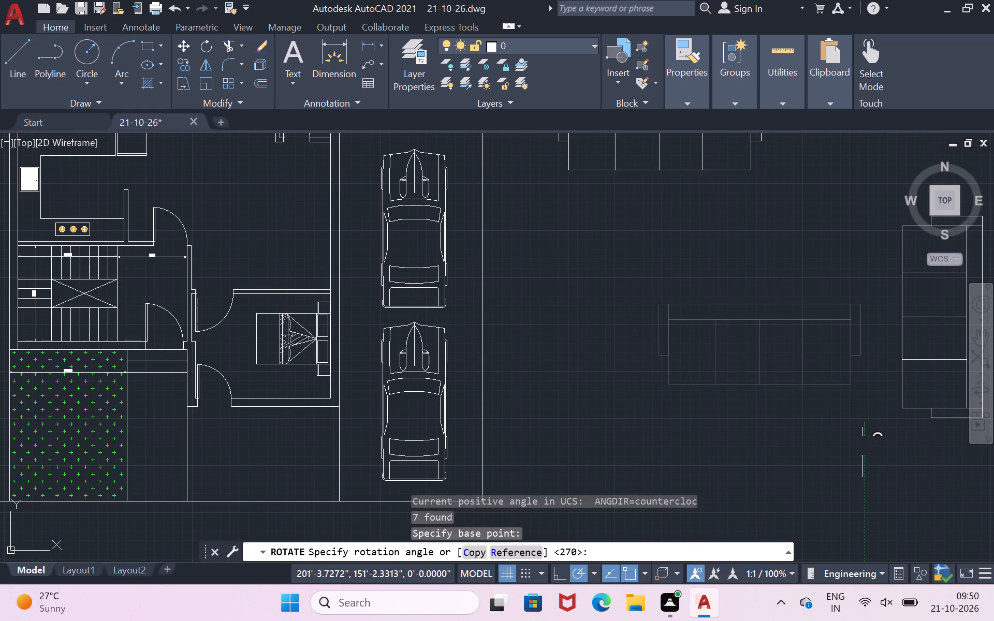
left_click(862, 452)
scroll(862, 452, "down", 2)
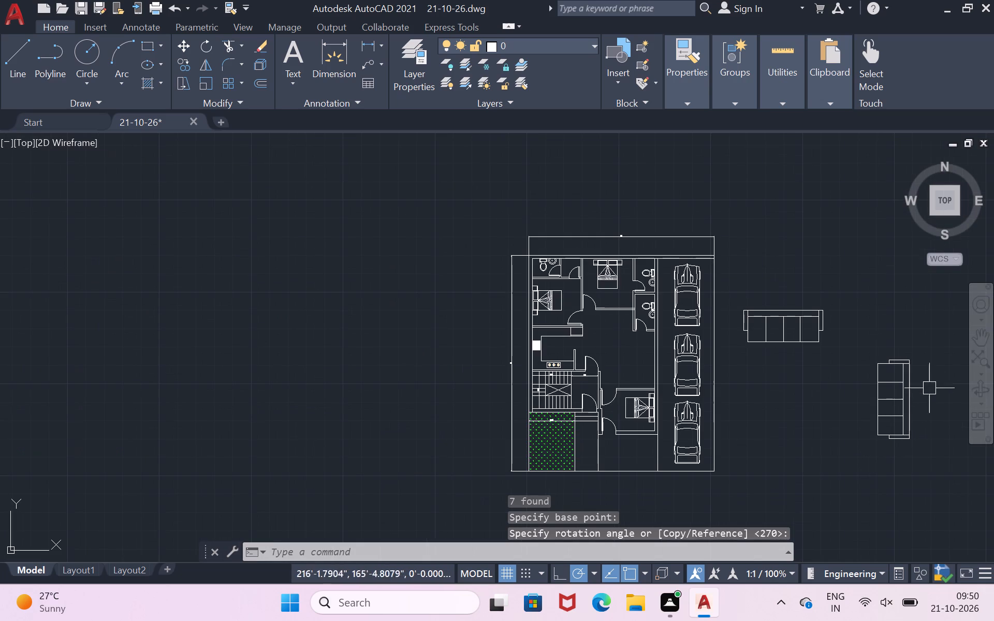
Move the rotated sofa about 12'-4" west and 2'-2" north, closer to the original sofa.
left_click(927, 350)
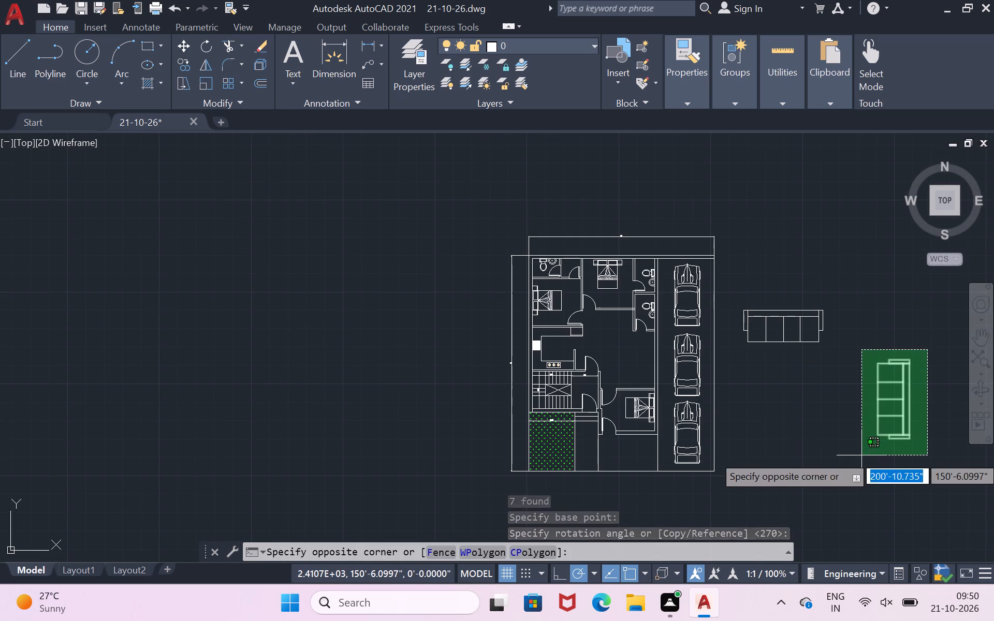
left_click(861, 455)
key("m")
key("Return")
left_click(861, 455)
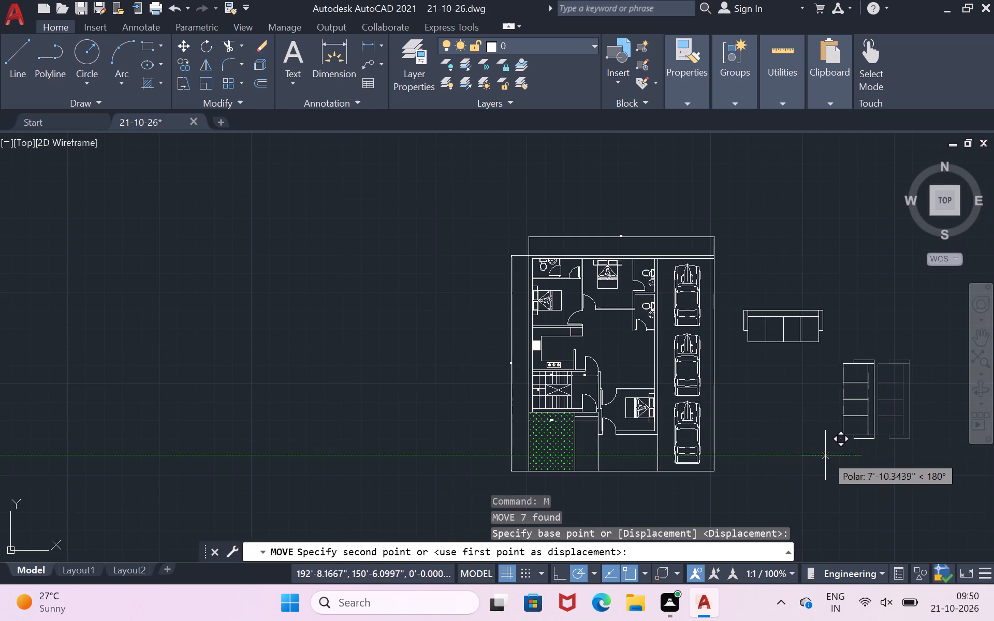
scroll(818, 453, "up", 2)
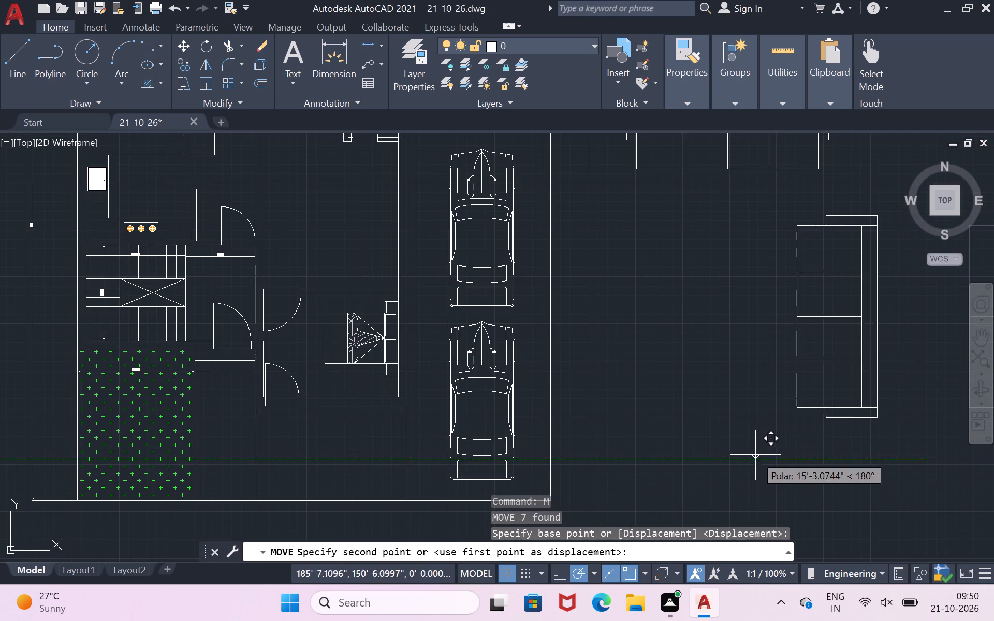
left_click(788, 435)
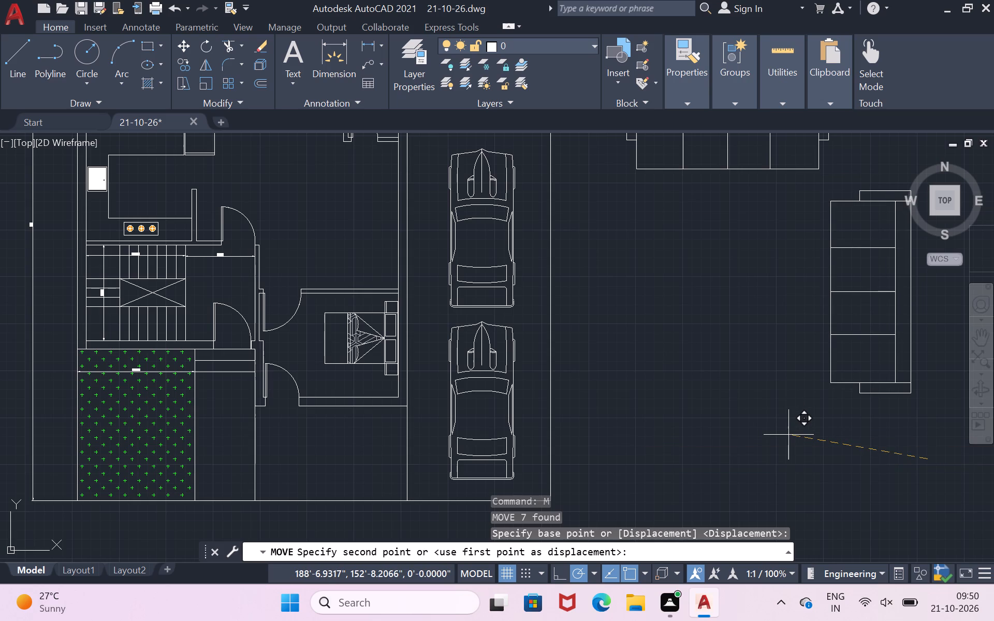
Trim away the rotated sofa's southernmost seat: its south edge, west edge and the adjoining inner backrest line.
scroll(788, 440, "down", 2)
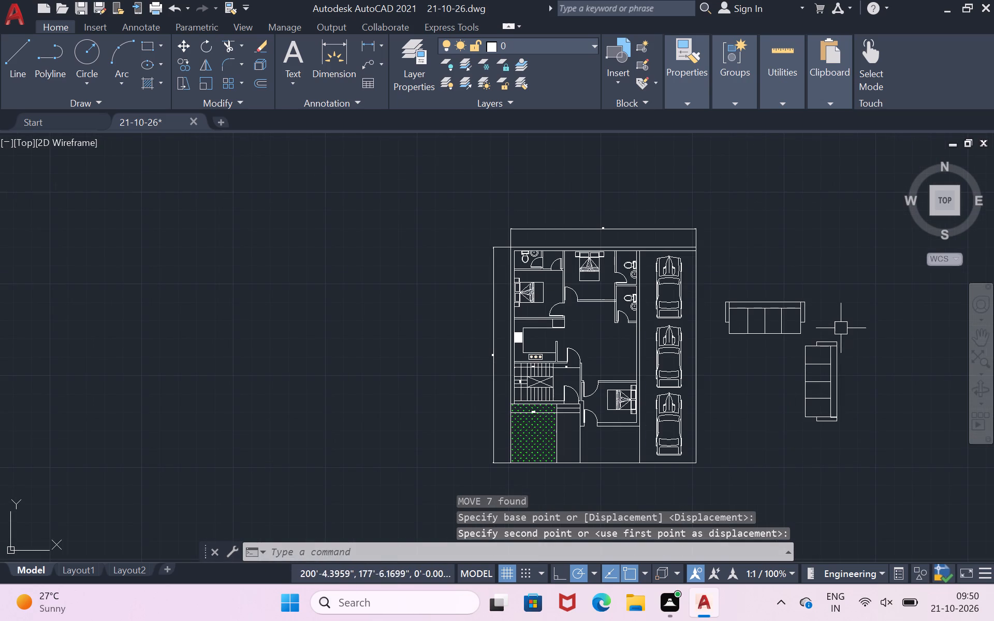
scroll(841, 323, "up", 2)
scroll(841, 323, "down", 1)
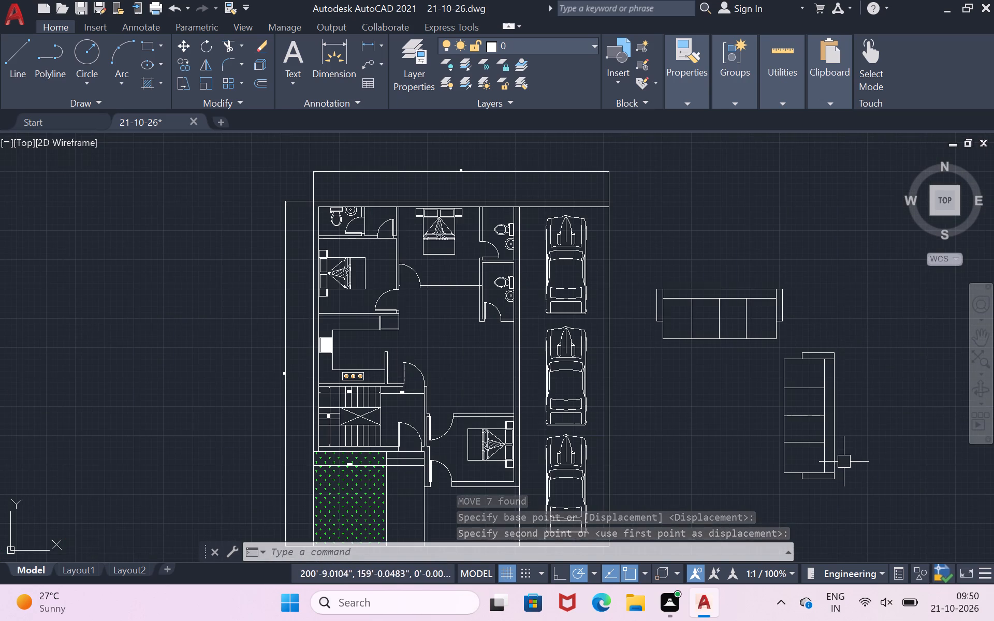
scroll(844, 462, "up", 2)
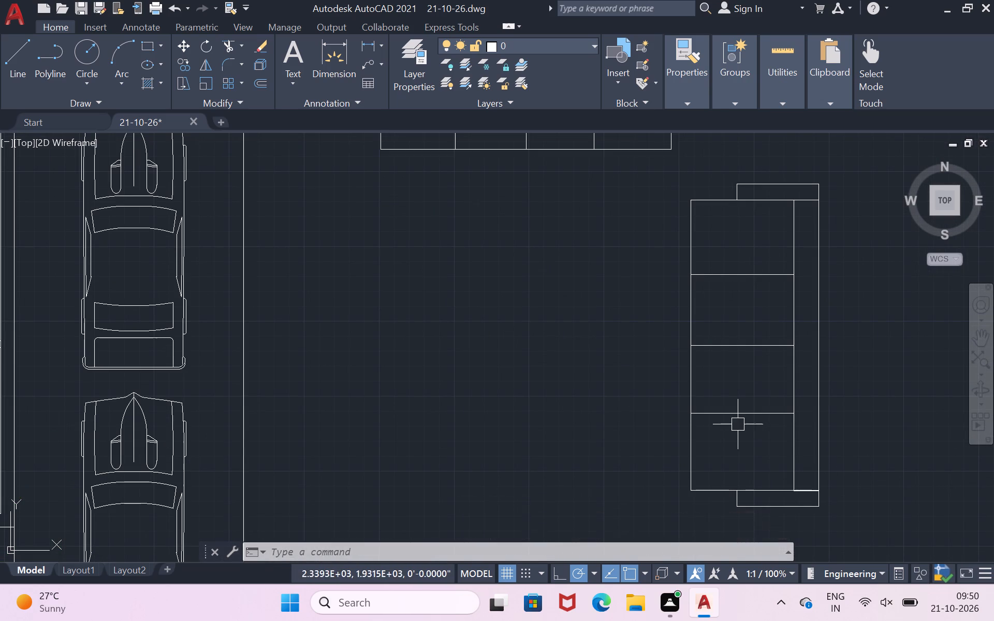
type("tr")
key("Return")
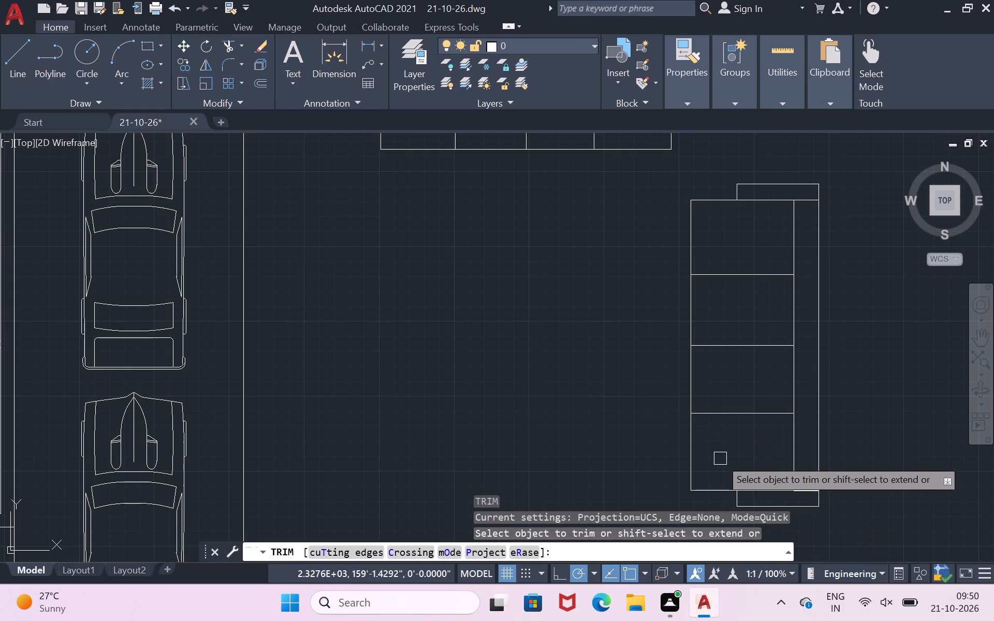
left_click(713, 493)
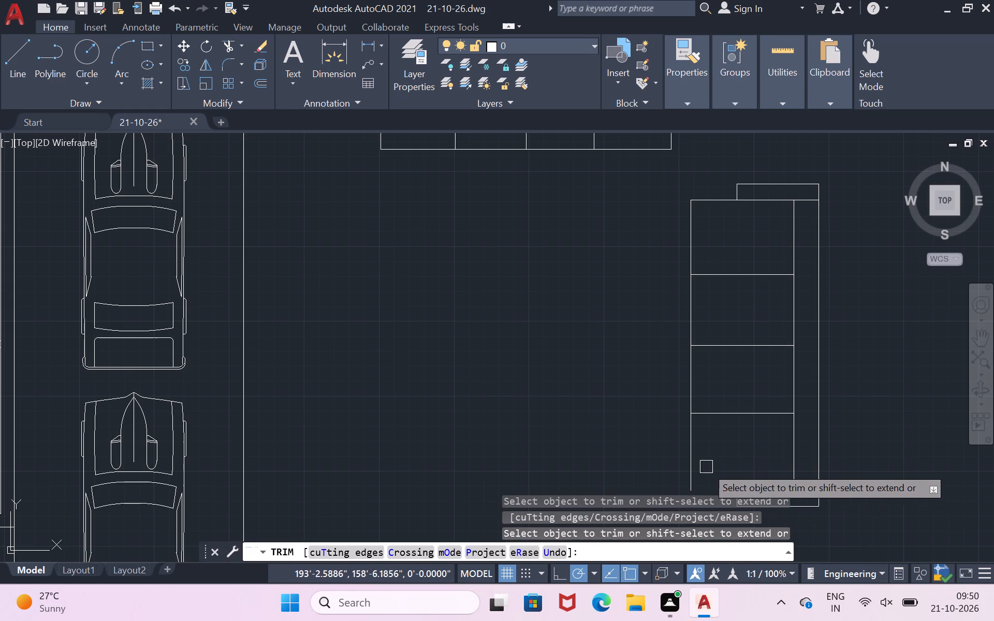
left_click(695, 450)
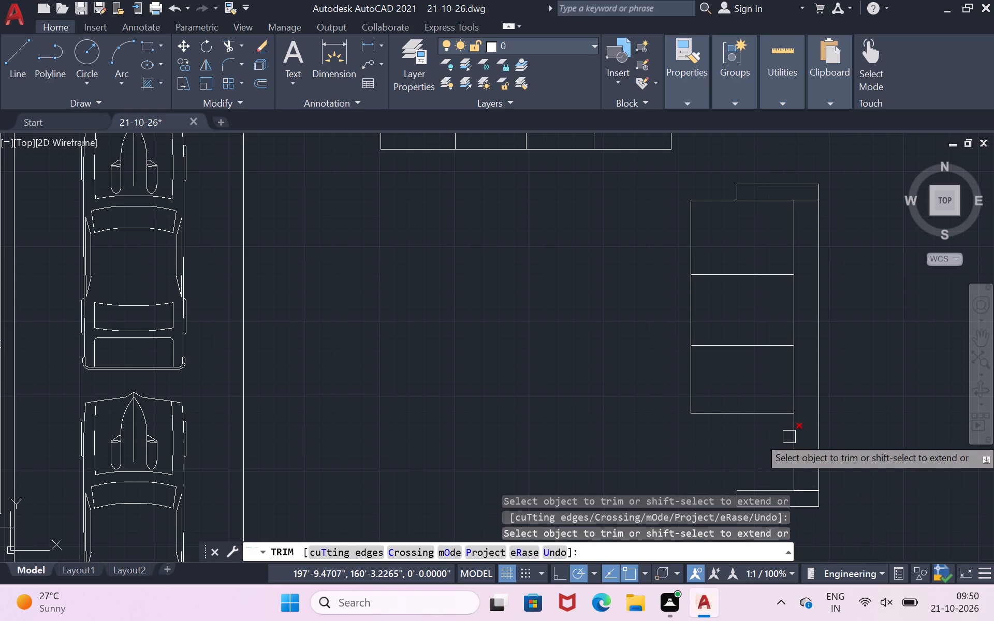
left_click(789, 437)
left_click(790, 437)
scroll(790, 437, "down", 1)
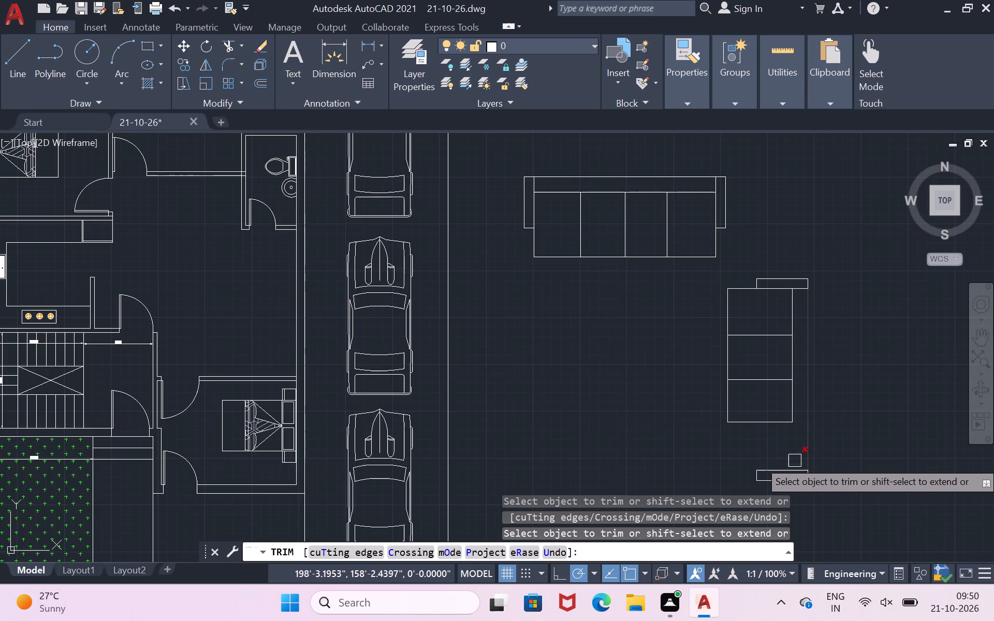
key("Return")
Draw a line across the rotated sofa's backrest, extending the third seat's south edge to the backrest's outer edge.
key("l")
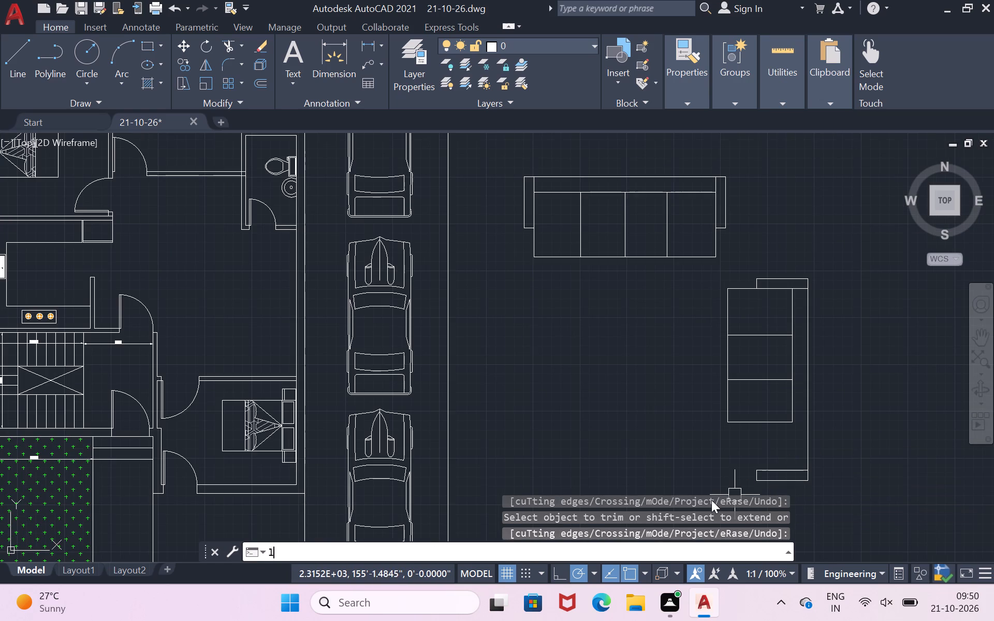
key("Return")
left_click(796, 420)
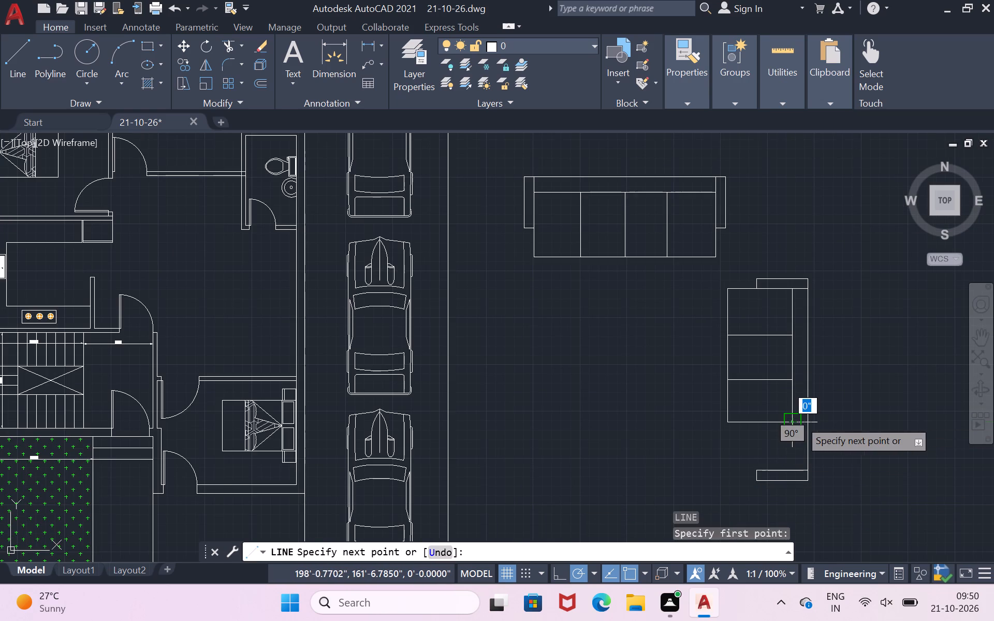
left_click(805, 420)
key("Return")
key("backslash")
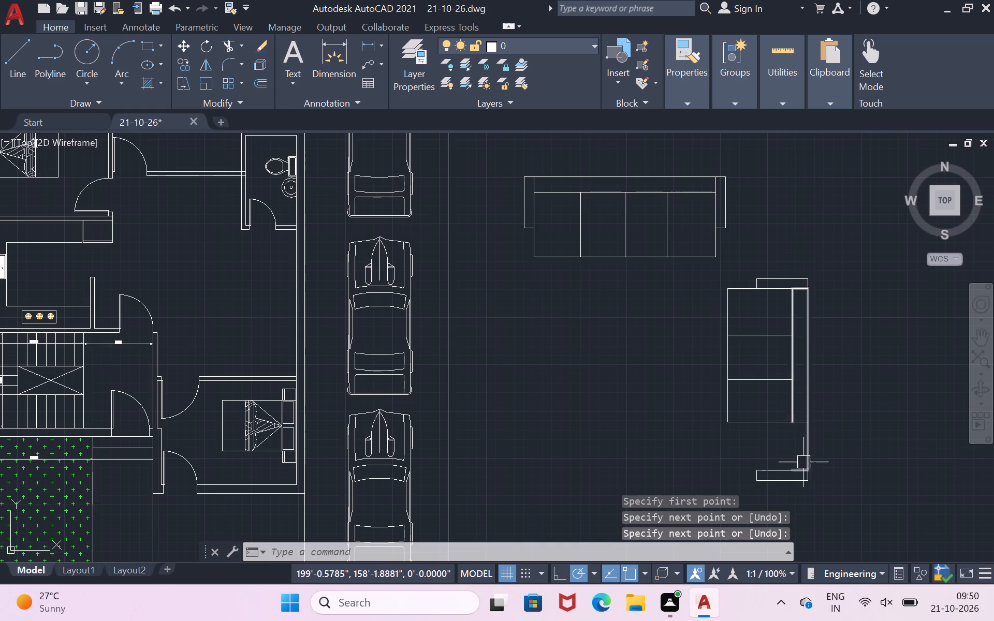
Trim the backrest's outer edge between the new closing line and the south armrest.
key("t")
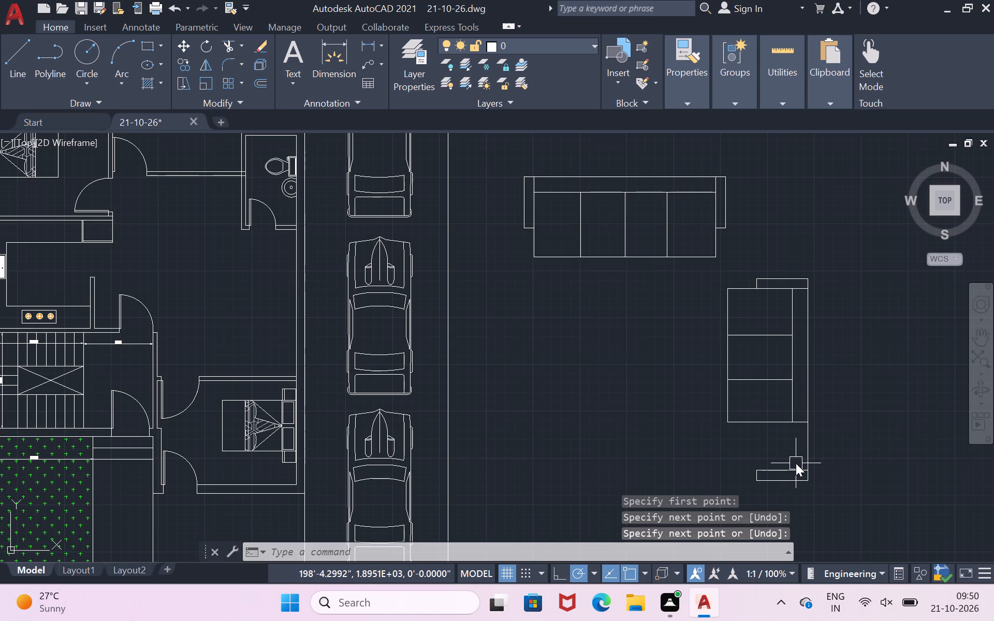
key("r")
key("space")
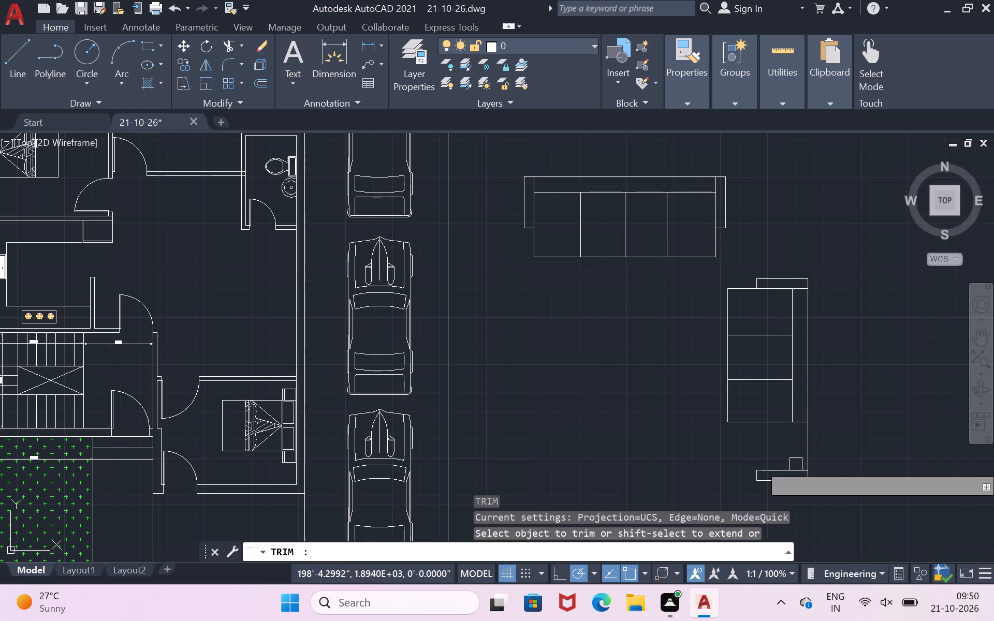
left_click(810, 442)
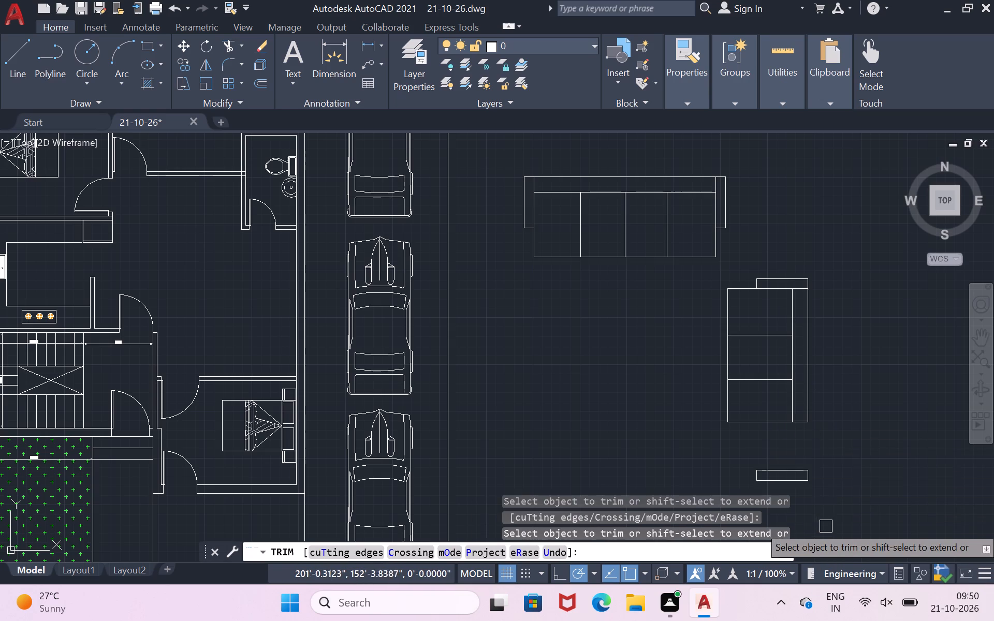
key("Return")
Move the detached south armrest about 4'-4" north, against the south end of the three-seat sofa.
left_click(806, 472)
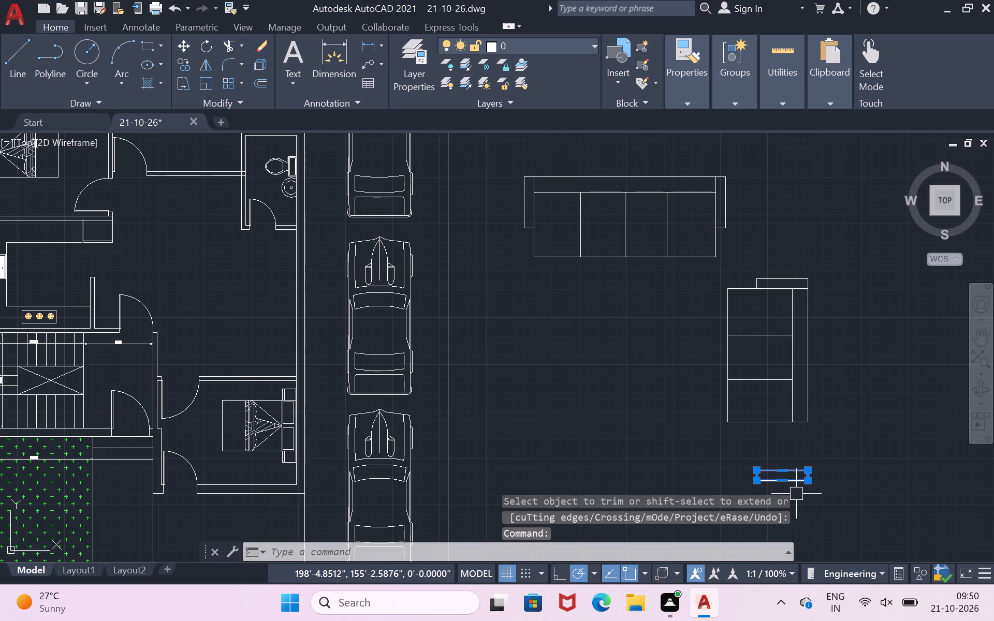
type("co")
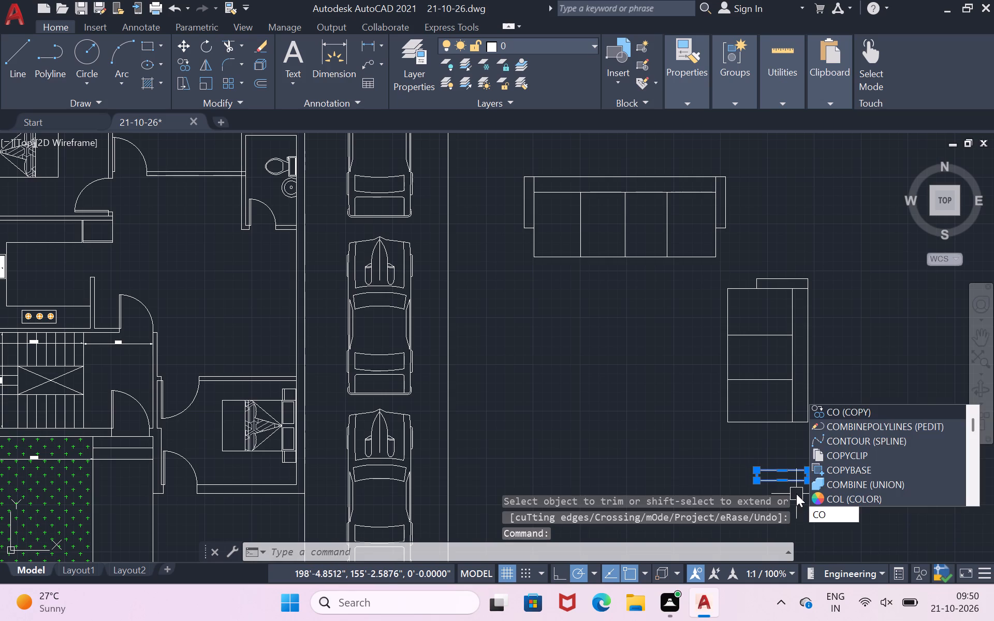
key("BackSpace")
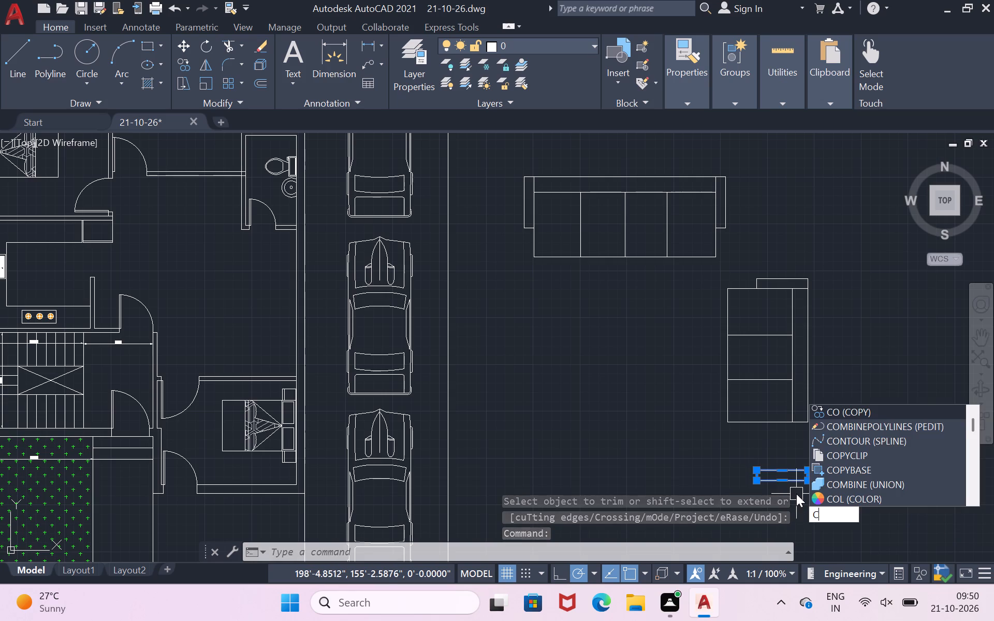
key("BackSpace")
key("m")
key("Return")
left_click(796, 494)
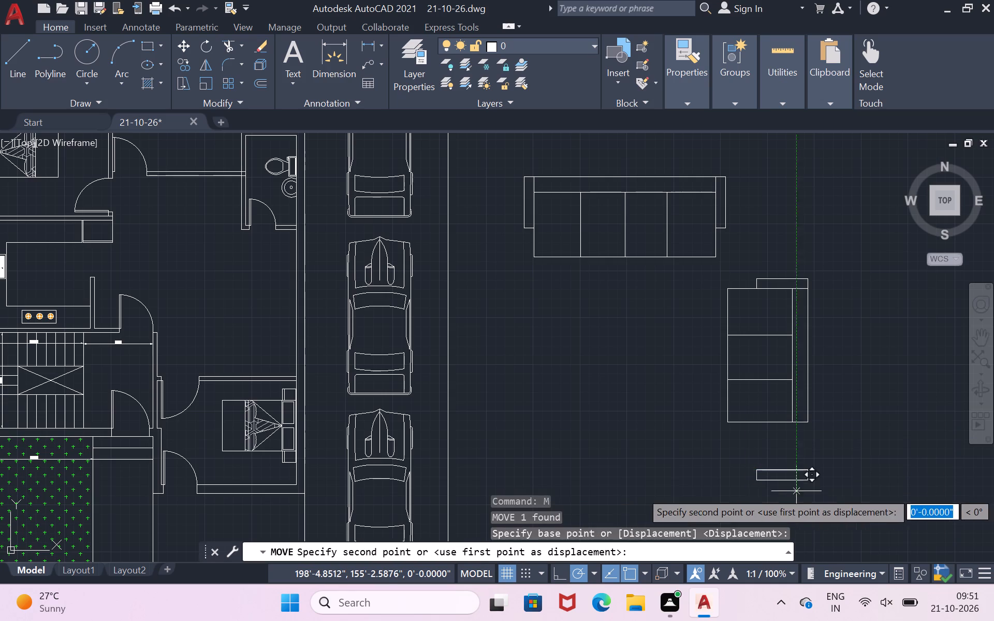
scroll(800, 446, "up", 2)
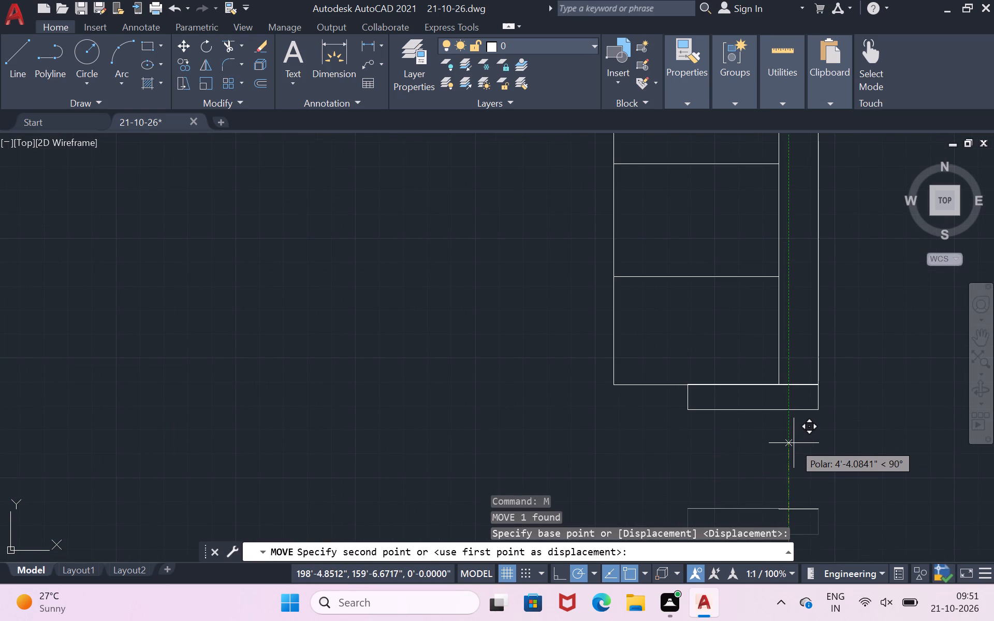
left_click(794, 443)
Delete the two leftover line segments south of the three-seat sofa.
scroll(794, 443, "down", 1)
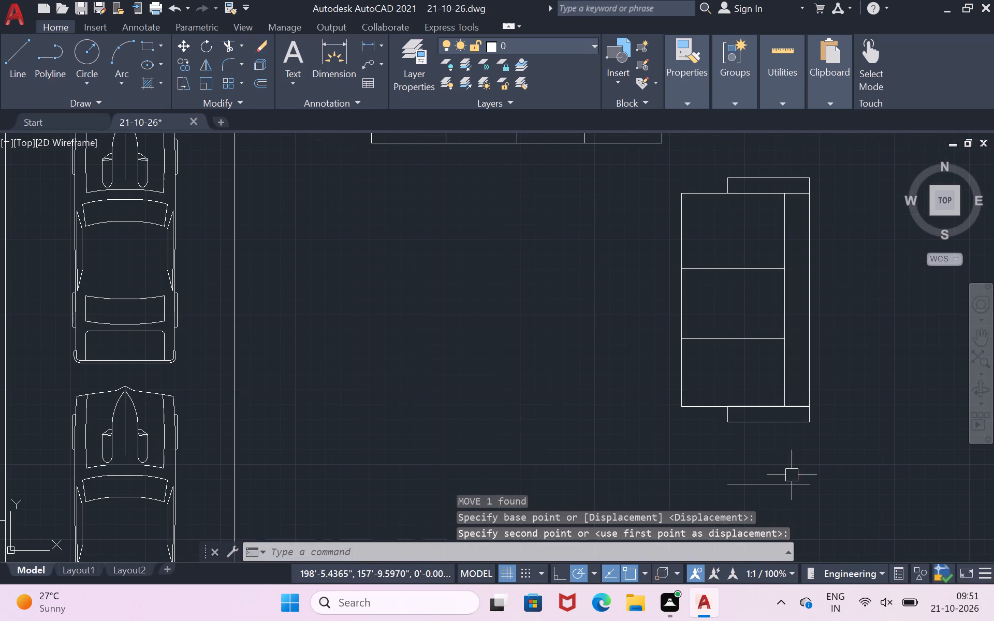
left_click(785, 487)
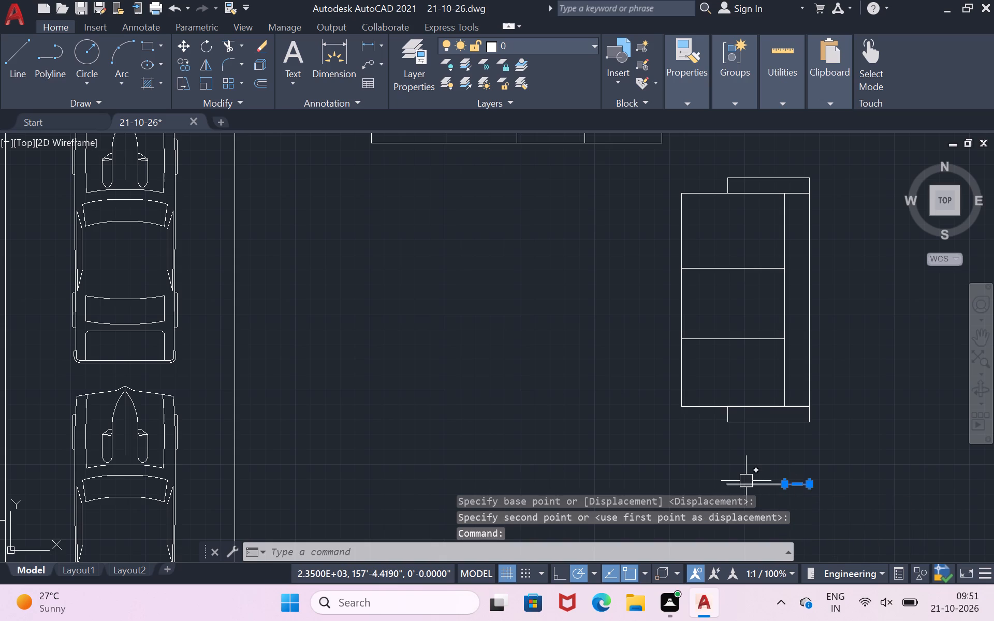
left_click(746, 483)
key("Delete")
Draw a rectangle about 6'-3.7" wide by 7'-5.1" high in the corner between the two sofas.
scroll(746, 483, "down", 1)
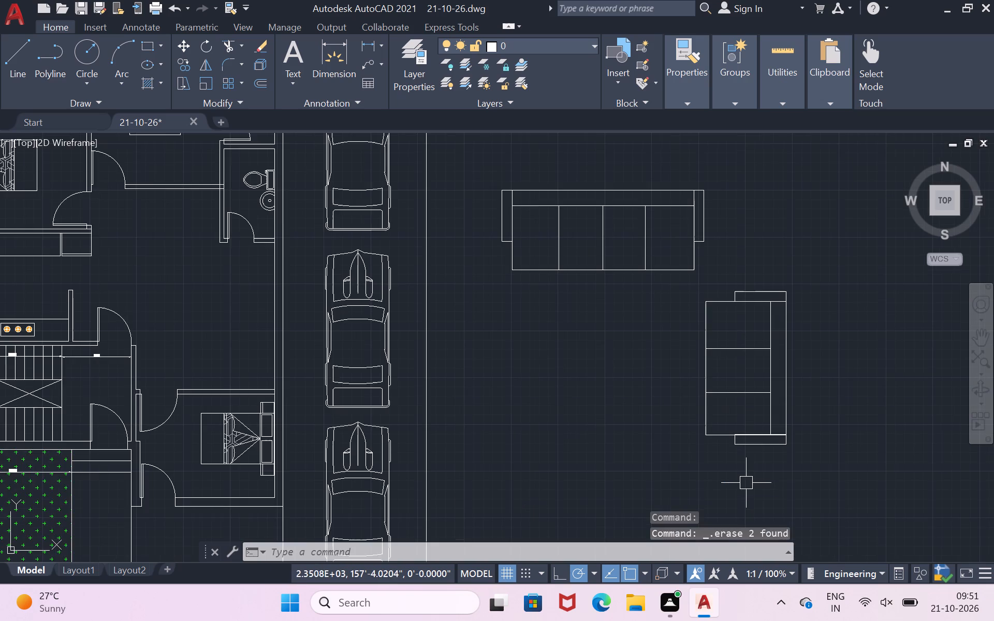
scroll(787, 464, "down", 1)
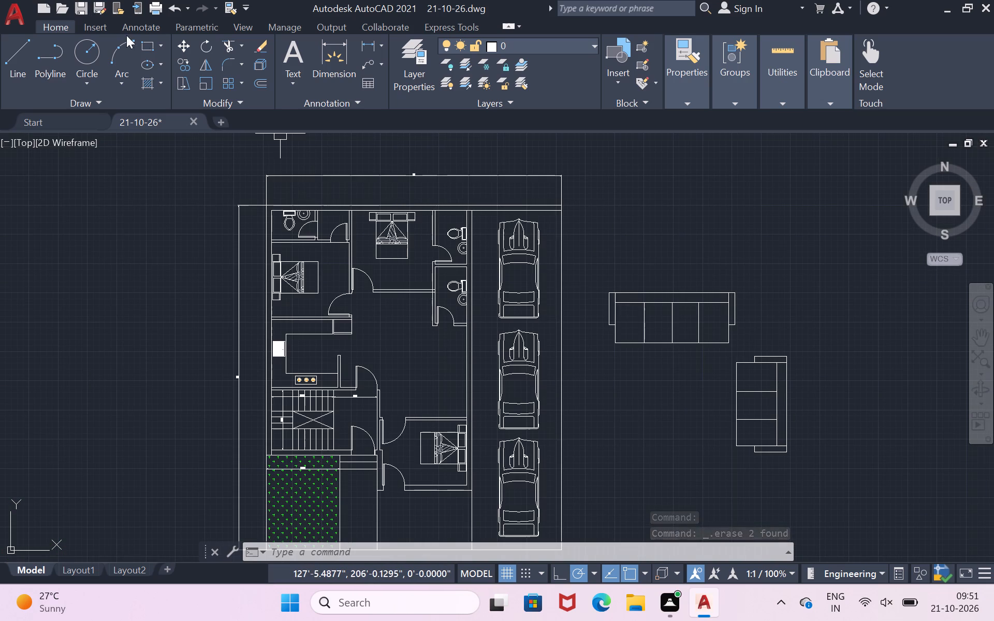
left_click(140, 39)
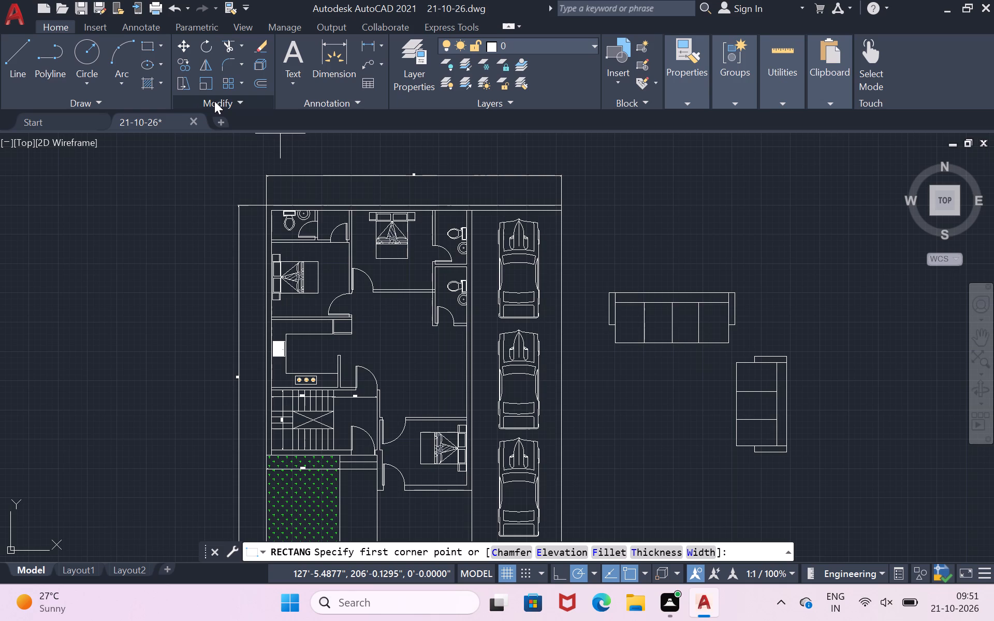
left_click(153, 41)
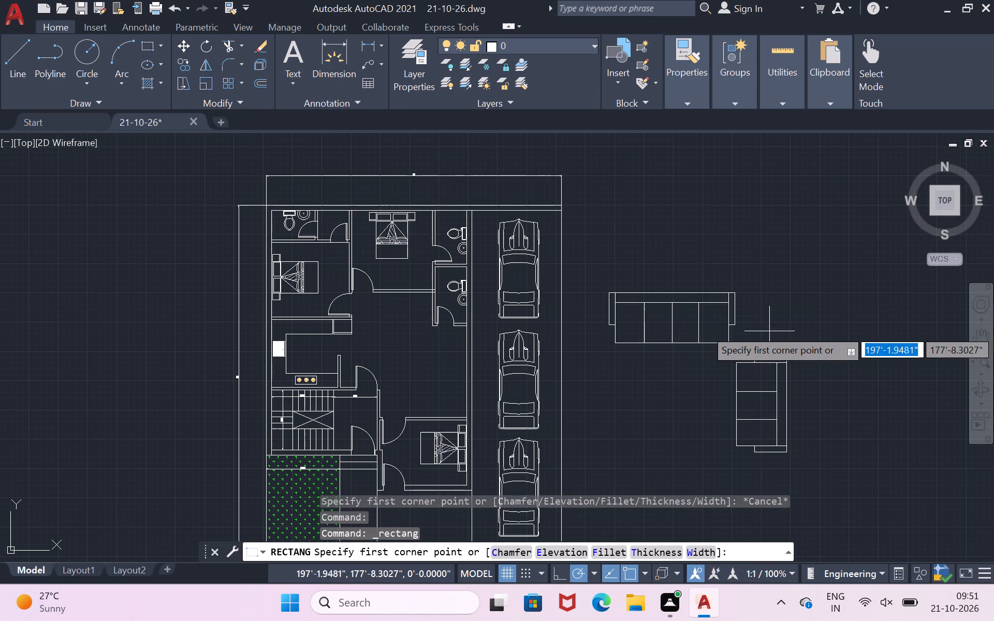
scroll(758, 306, "up", 2)
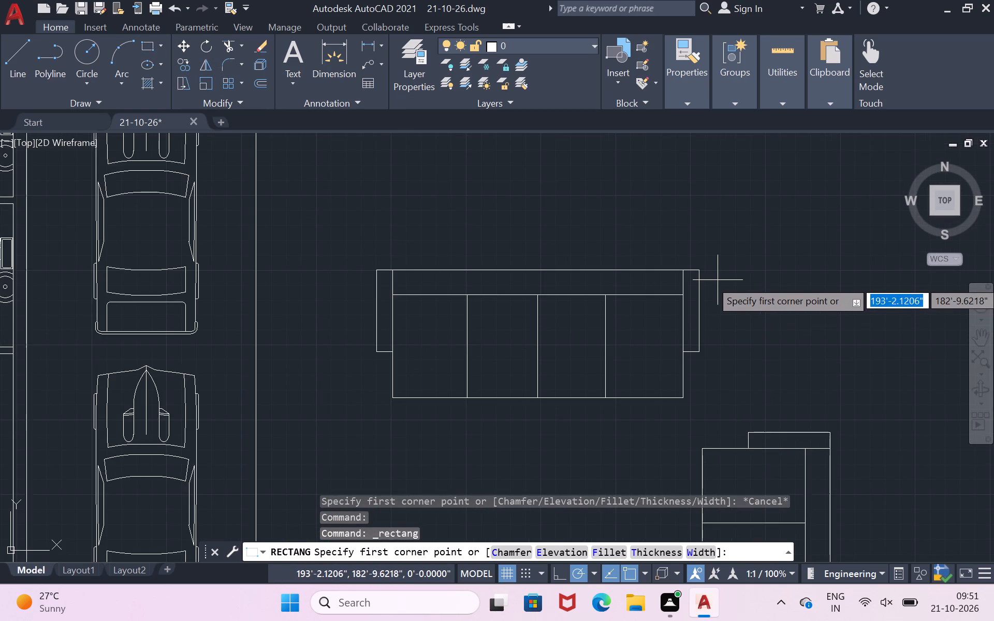
left_click(715, 286)
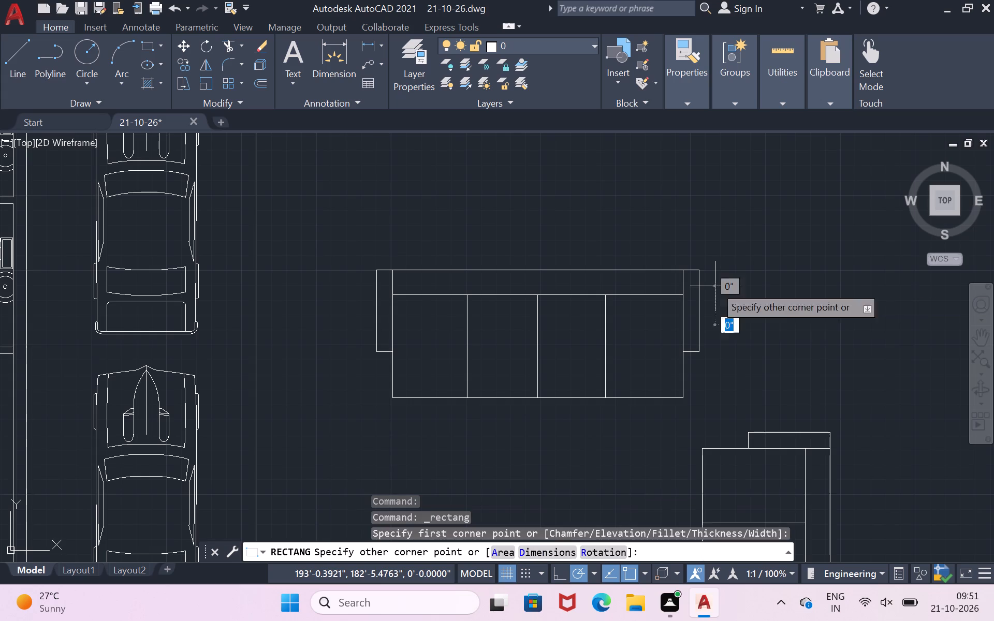
left_click(828, 420)
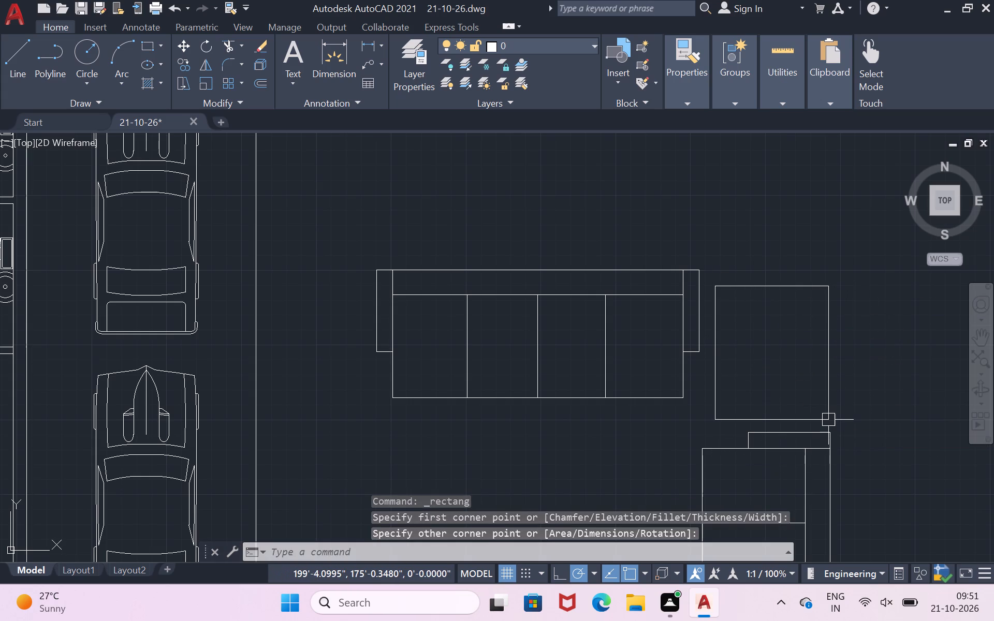
Move the corner rectangle about 6.2" west, closer to the four-seat sofa's east armrest.
left_click(790, 414)
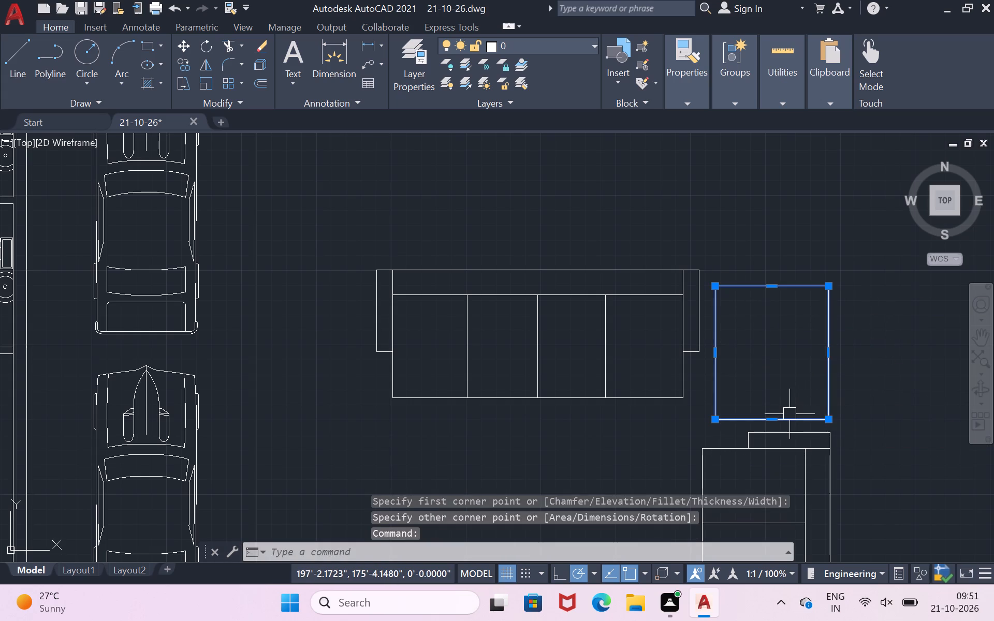
key("m")
key("Return")
left_click(790, 414)
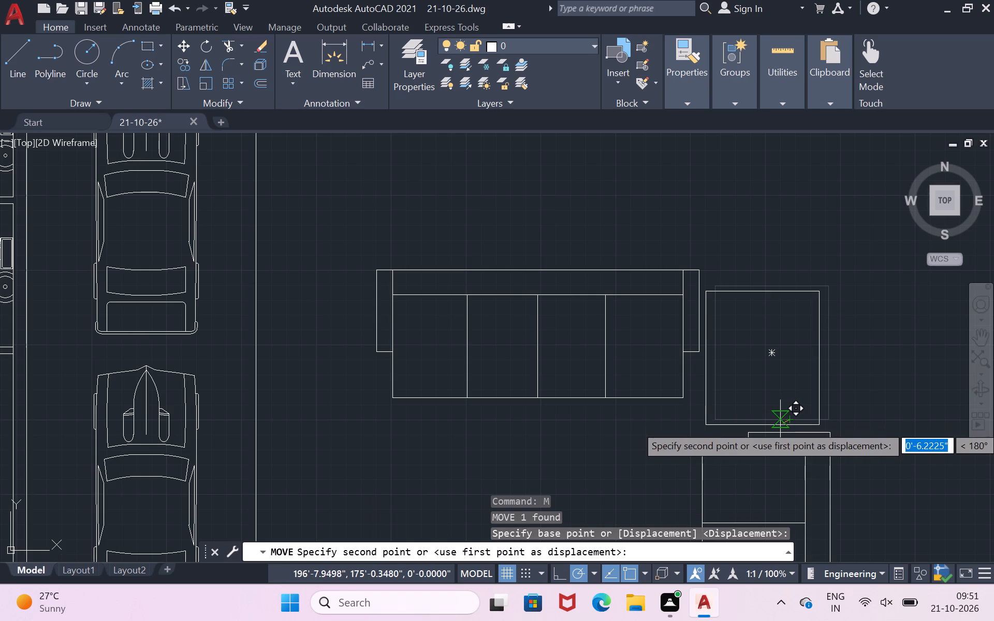
left_click(780, 425)
Move the corner rectangle about 4.4" south, closer to the three-seat sofa's north armrest.
scroll(795, 409, "down", 1)
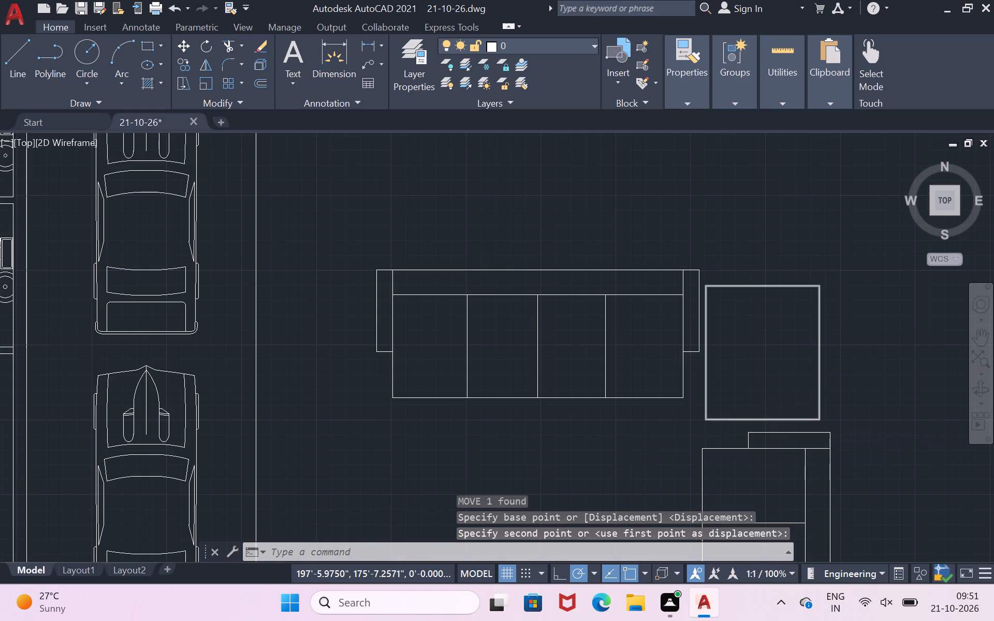
left_click(786, 411)
key("m")
key("Return")
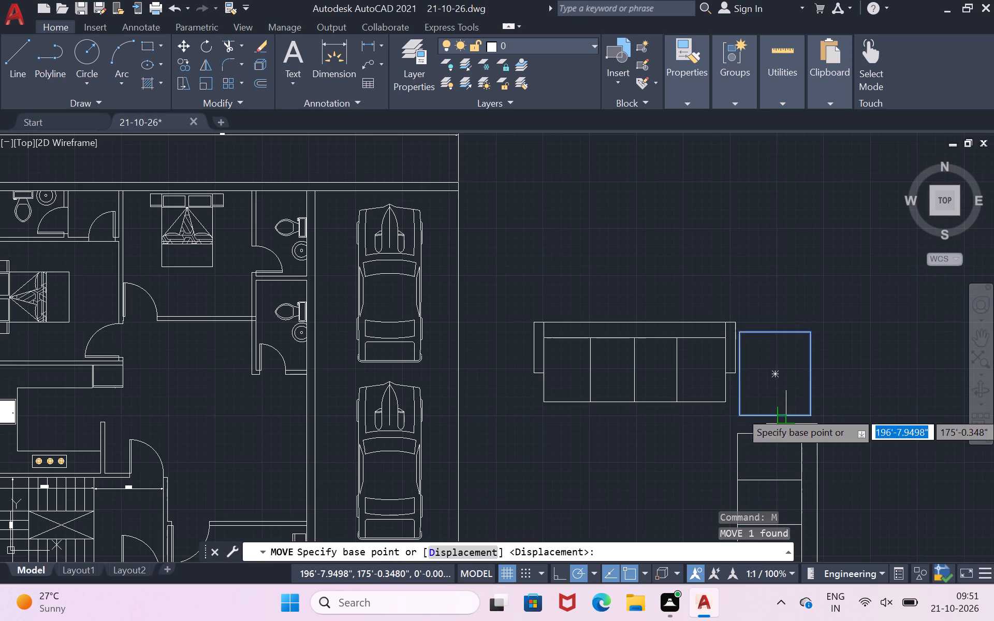
left_click(786, 411)
scroll(777, 428, "up", 2)
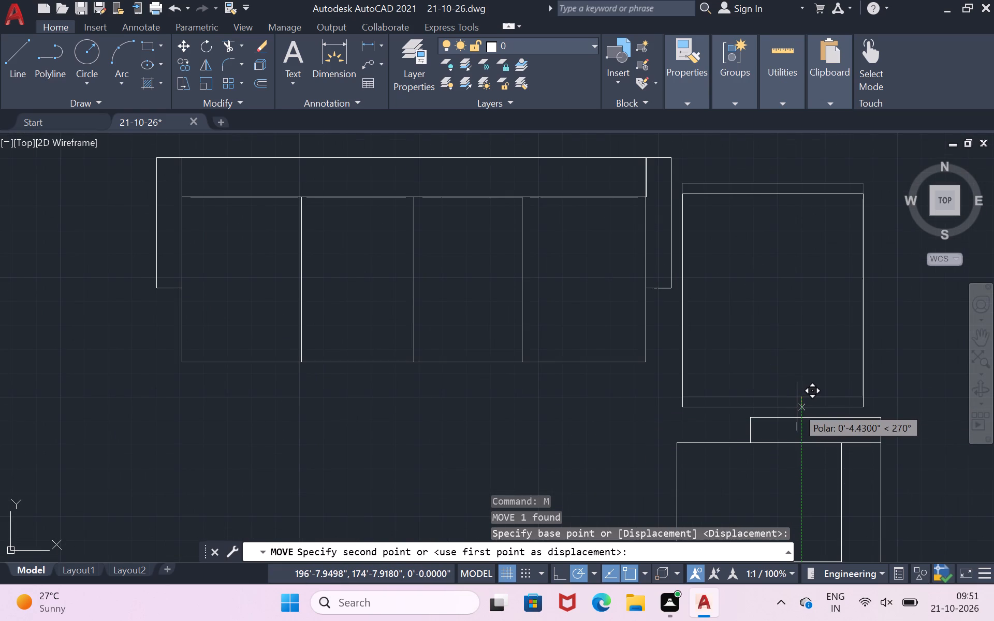
left_click(797, 407)
scroll(800, 396, "down", 3)
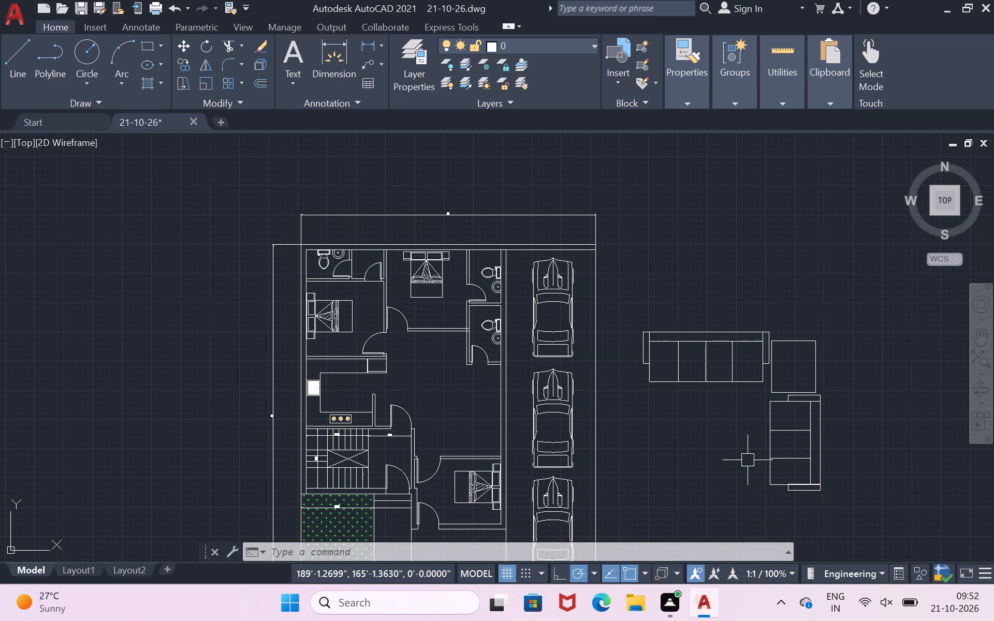
Offset the corner rectangle 5" inward.
scroll(812, 345, "up", 2)
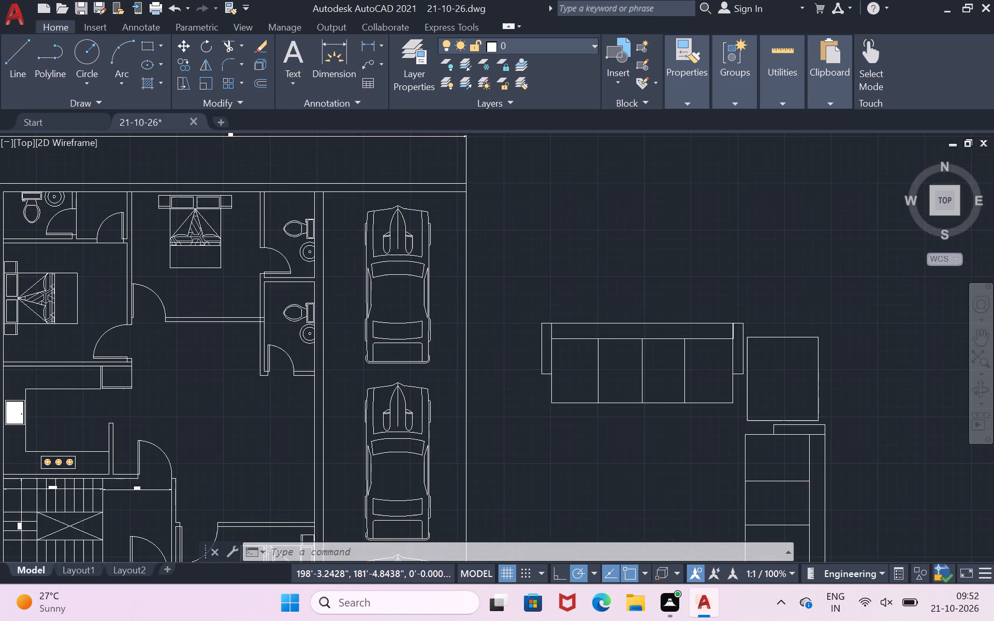
left_click(813, 333)
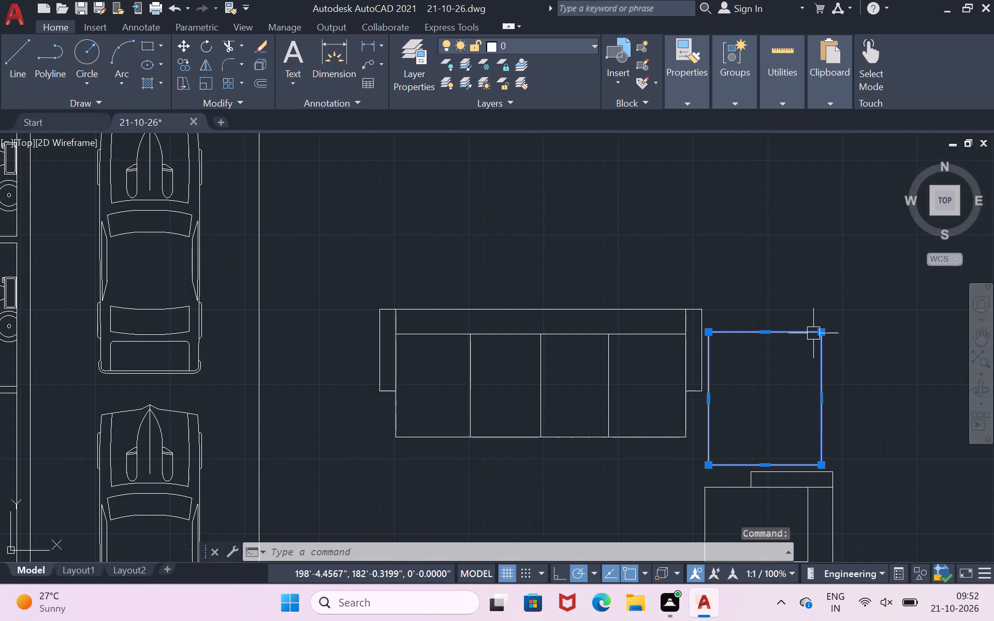
key("o")
key("Return")
left_click(813, 333)
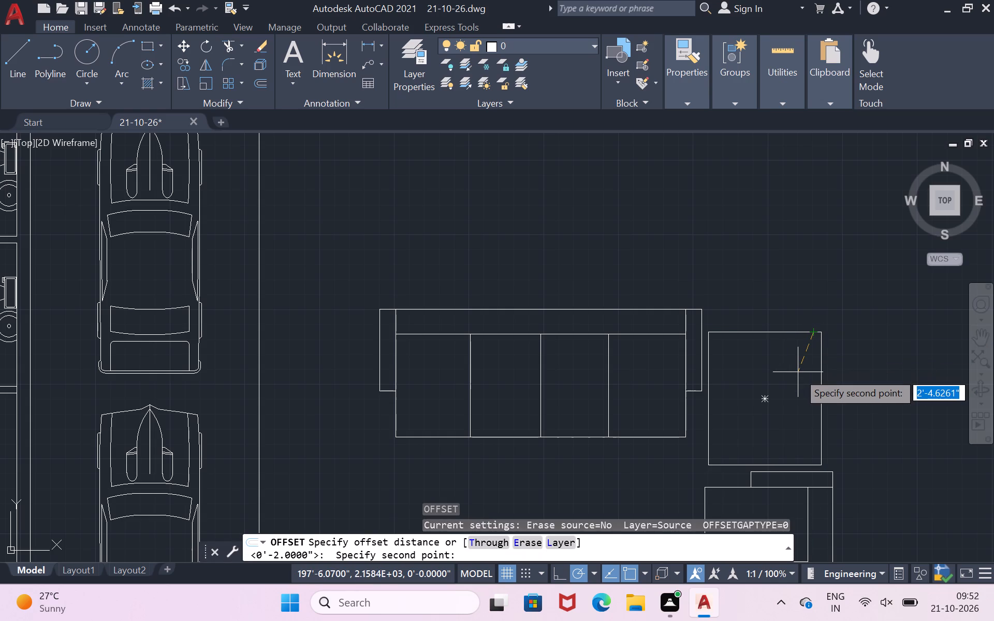
type("5\"")
key("Return")
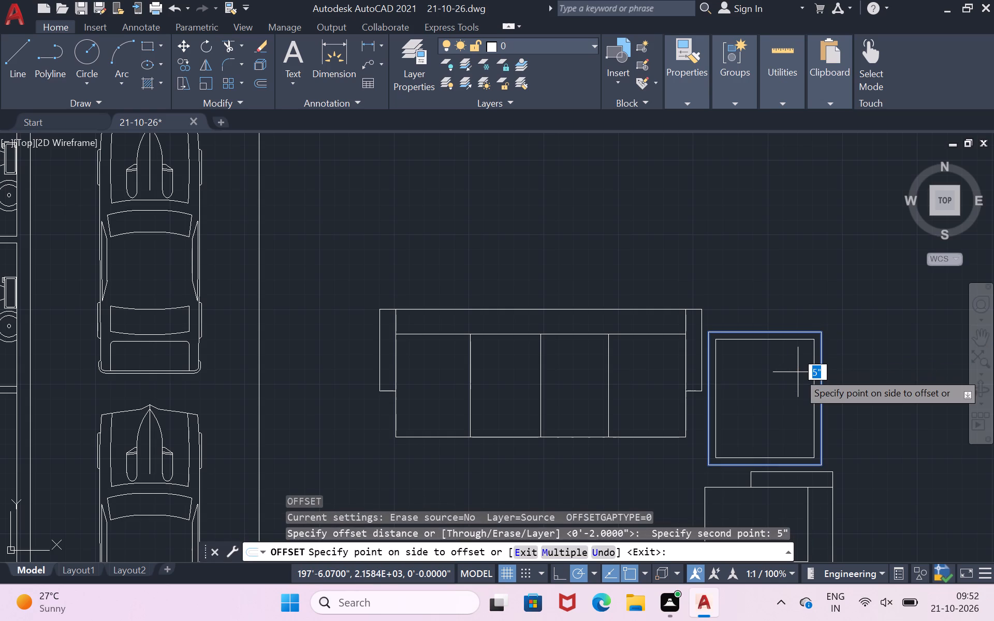
left_click(798, 372)
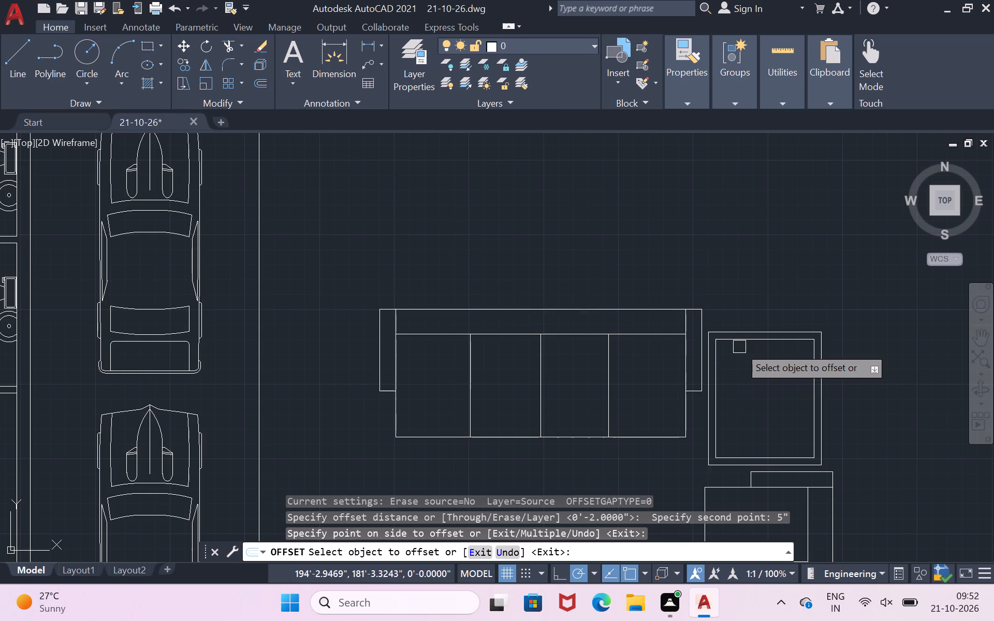
key("Return")
Hatch the inside of the corner table's inner rectangle with the GRAVEL pattern.
key("h")
key("Return")
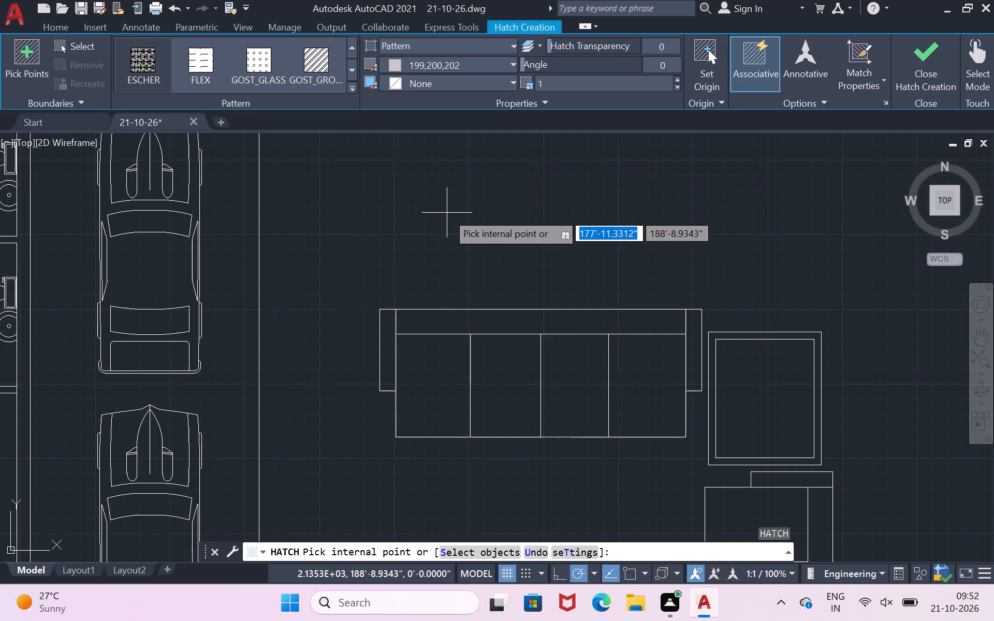
left_click(348, 85)
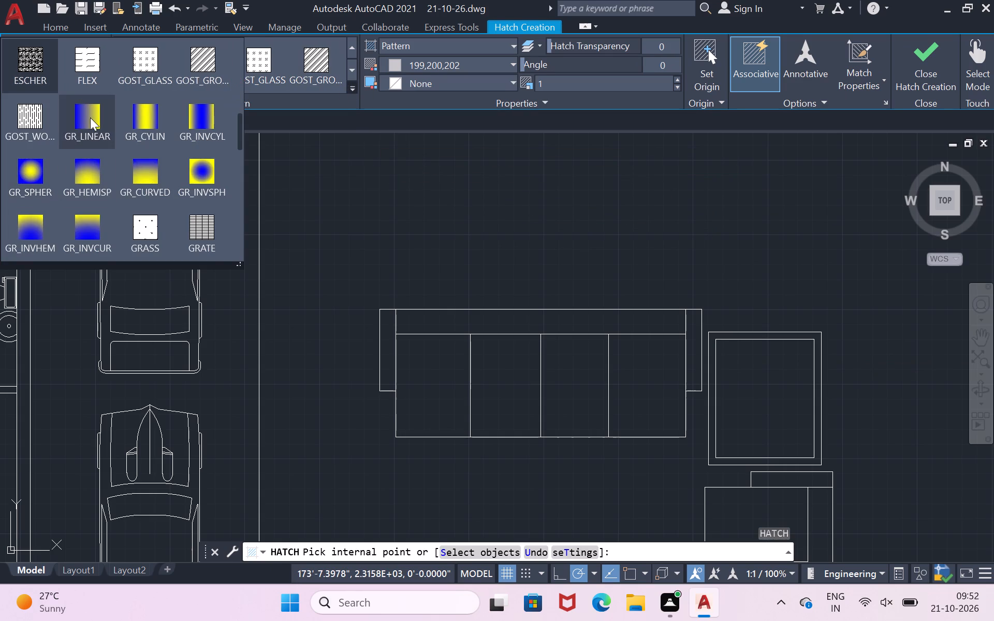
scroll(90, 117, "up", 2)
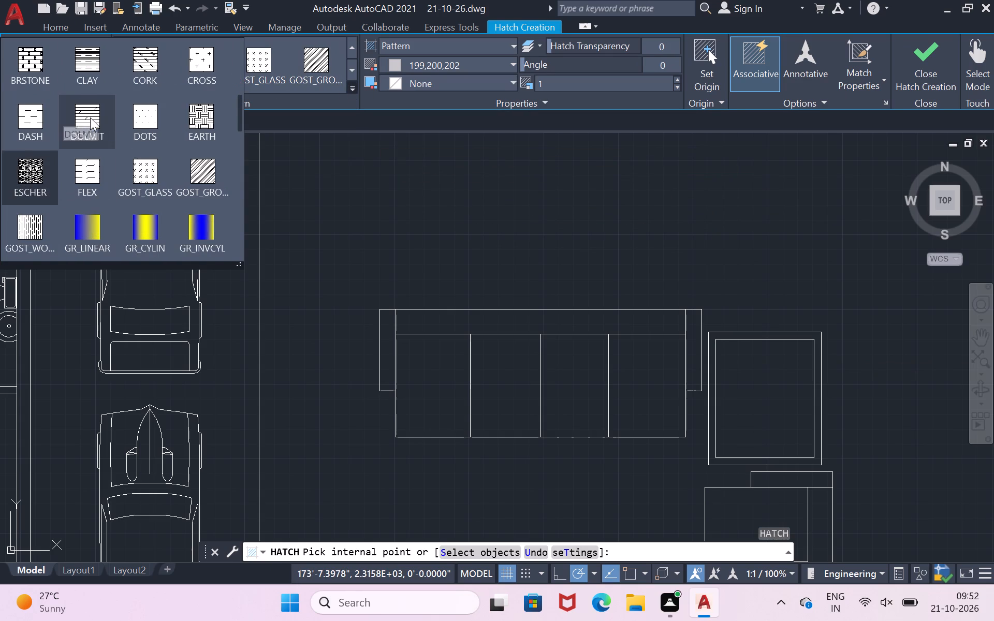
scroll(90, 117, "up", 5)
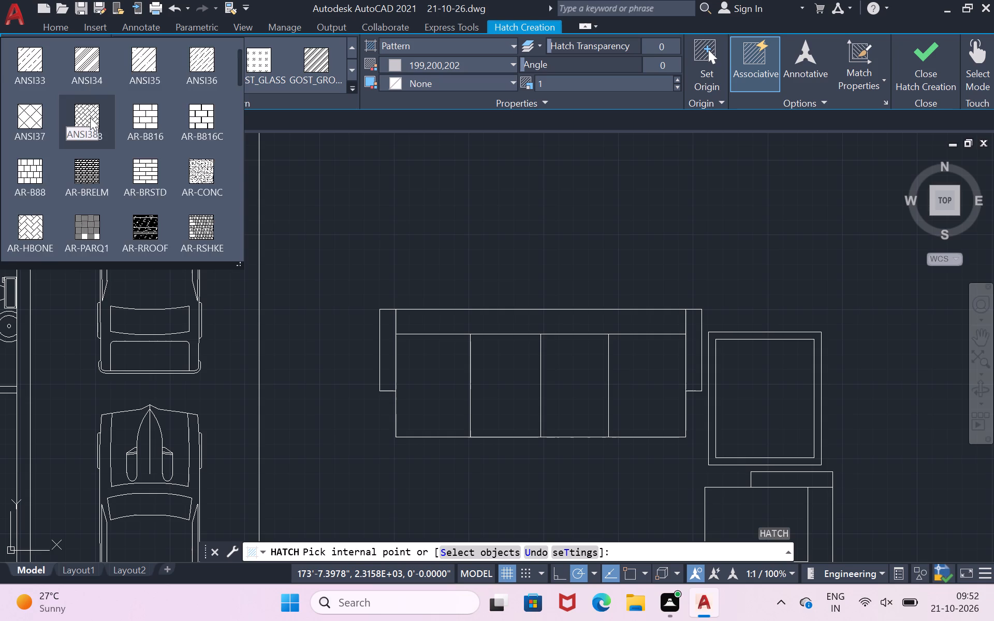
scroll(90, 117, "down", 8)
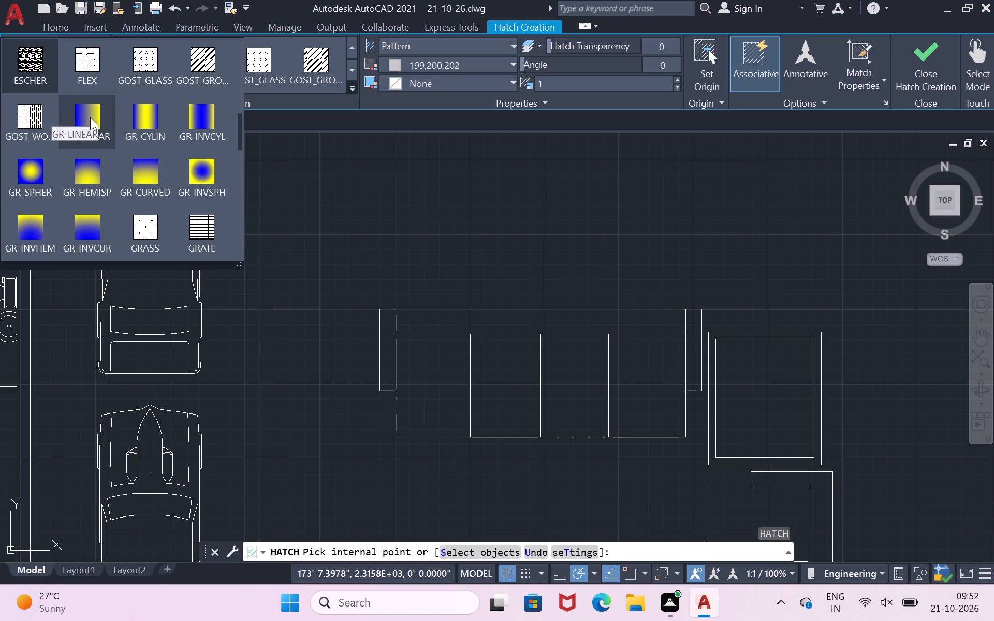
scroll(90, 117, "down", 2)
left_click(40, 119)
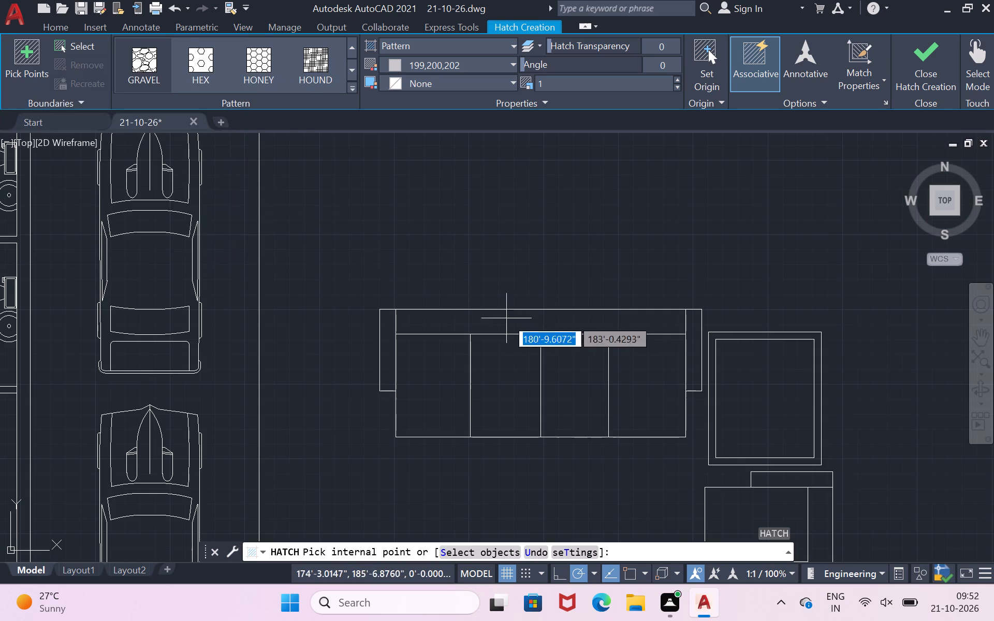
left_click(777, 392)
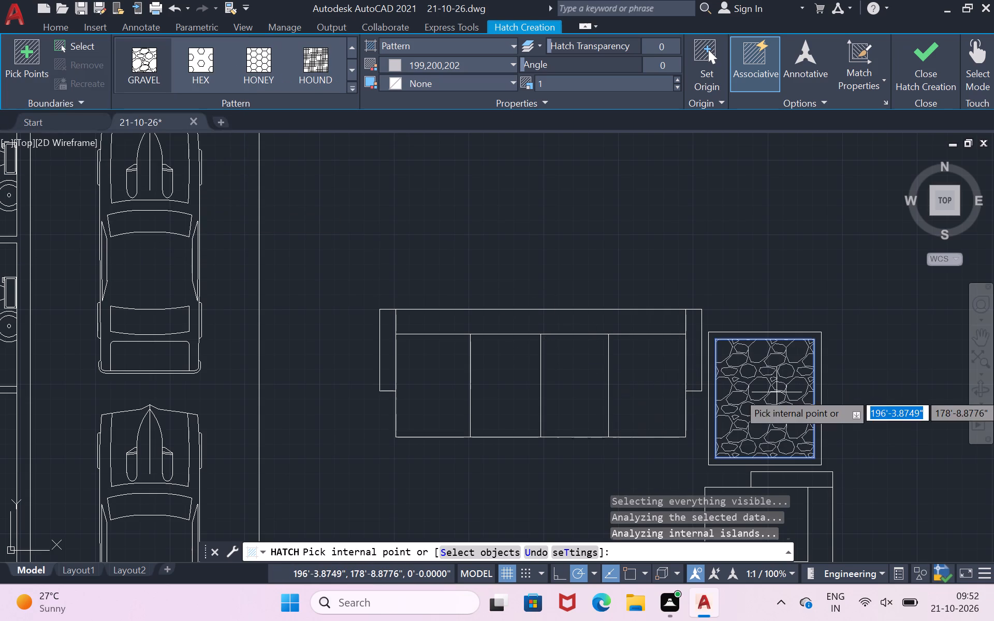
Set the scale of the corner table's gravel hatch to 3.2 and finish the hatch.
triple_click(678, 78)
triple_click(678, 78)
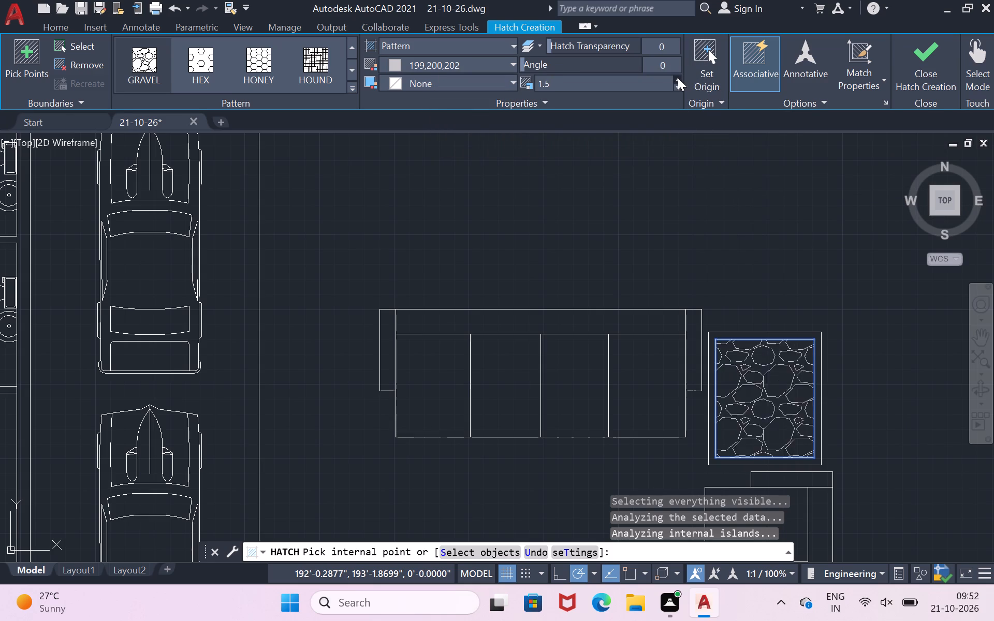
left_click(678, 78)
triple_click(678, 78)
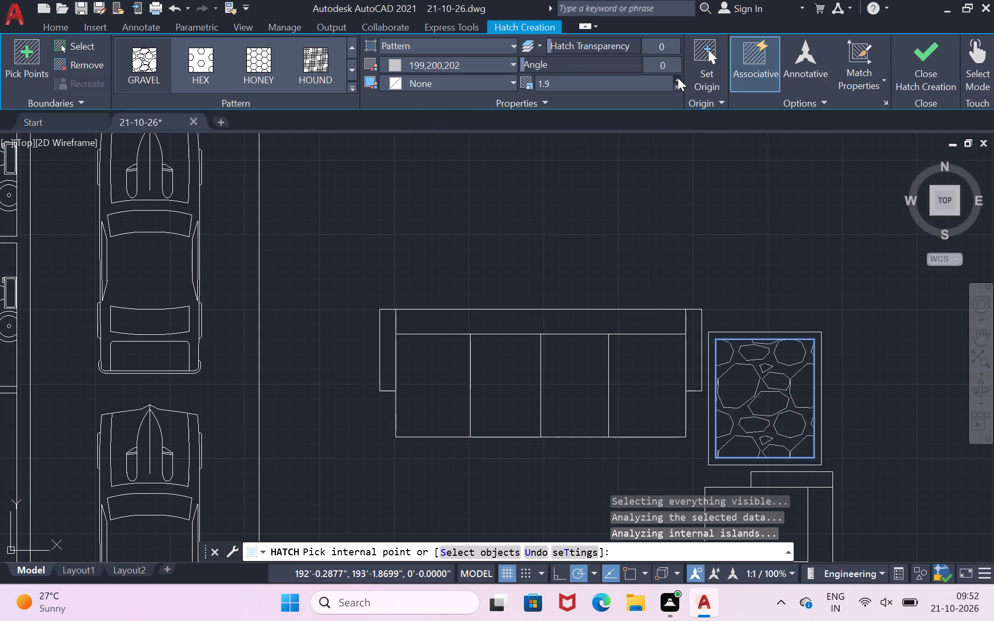
triple_click(678, 78)
triple_click(678, 78)
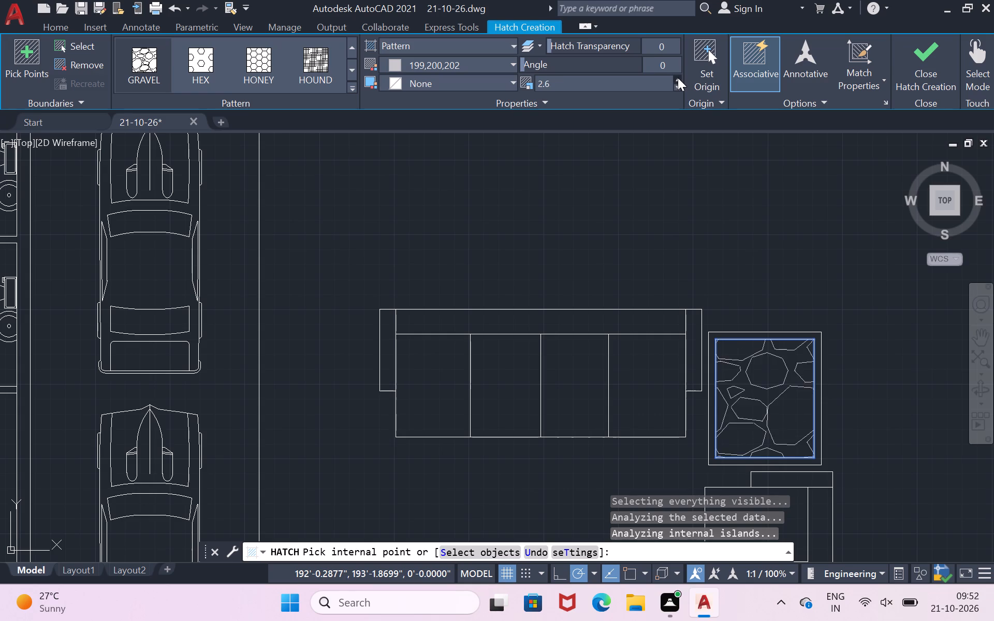
left_click(678, 78)
triple_click(678, 78)
left_click(678, 78)
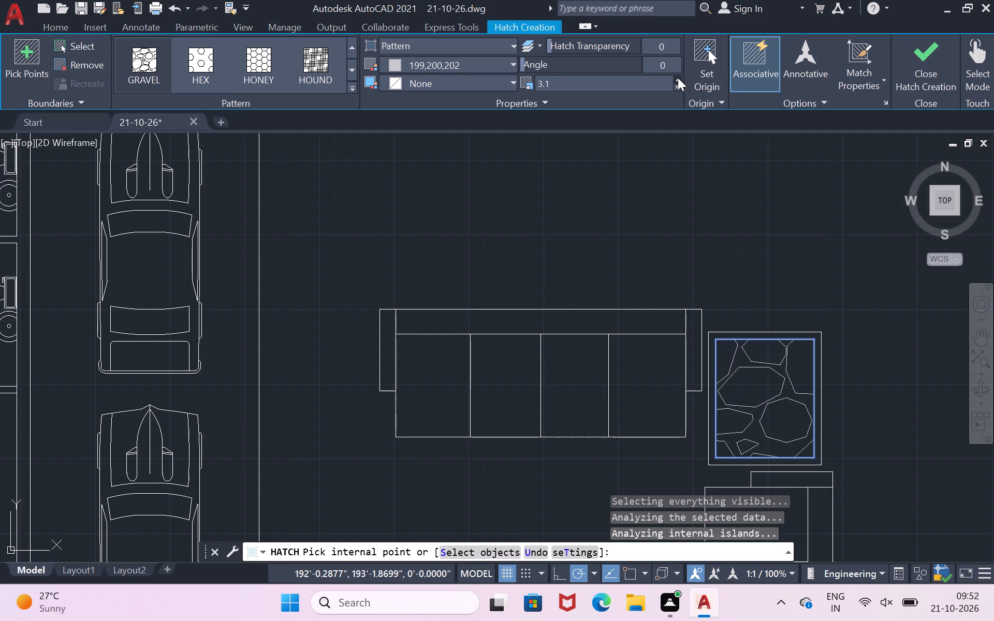
left_click(678, 78)
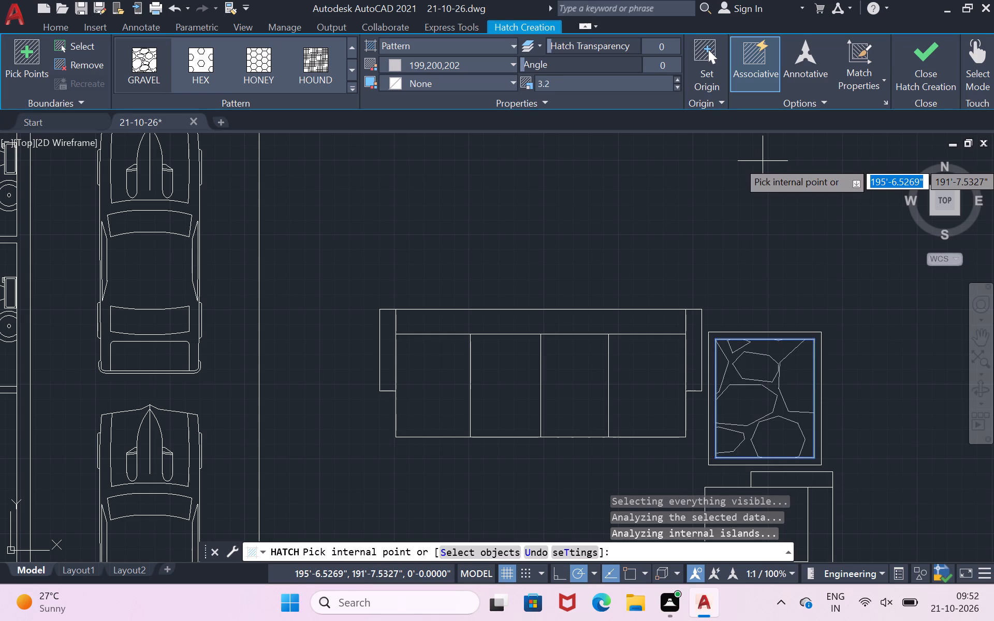
key("Return")
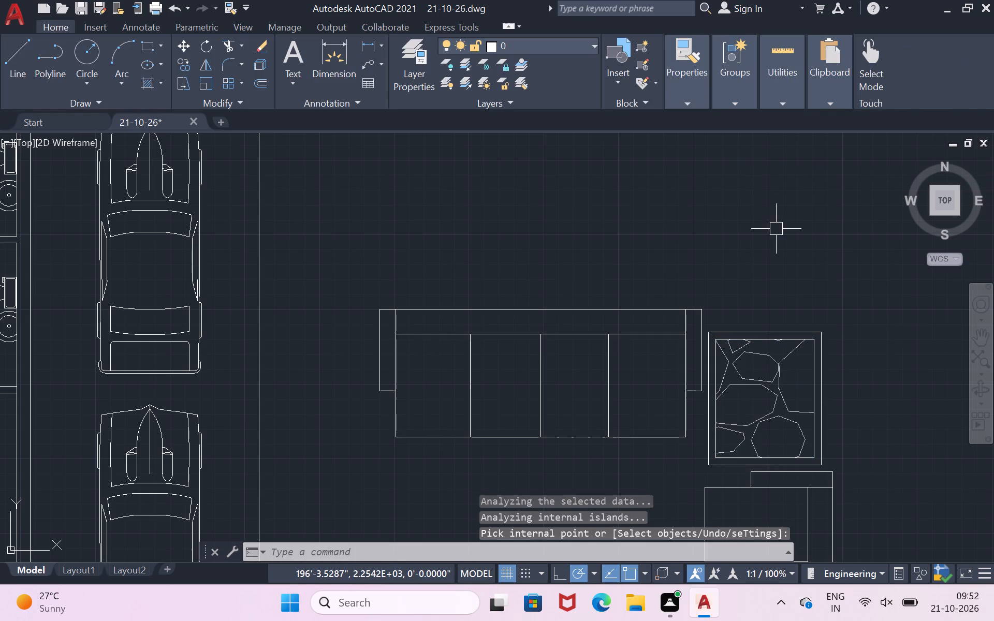
Draw a rectangle about 6'-4.2" wide by 6'-7.3" high, south of the four-seat sofa and west of the three-seat sofa.
scroll(776, 229, "down", 2)
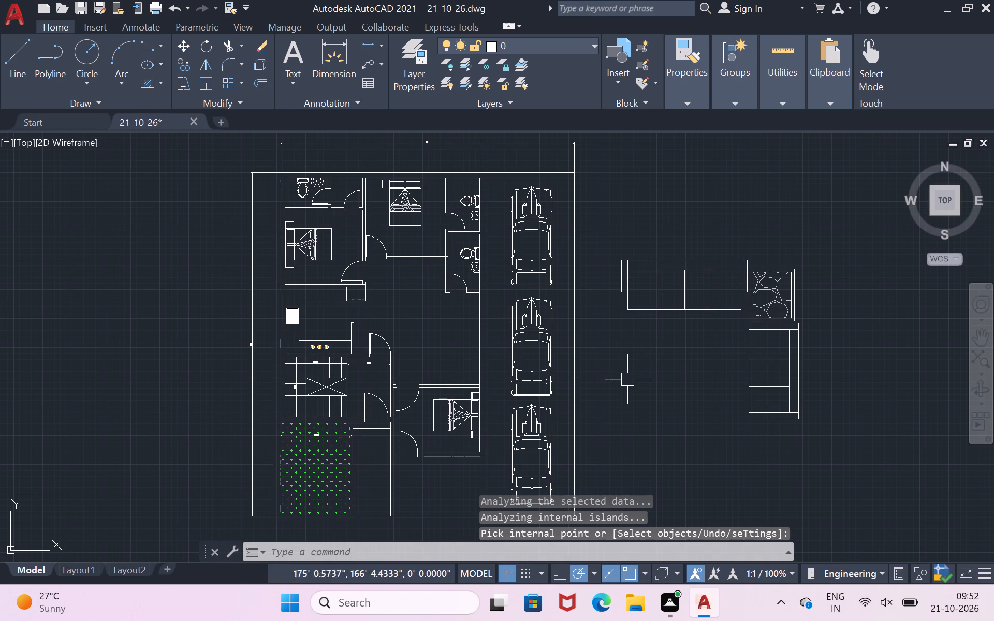
left_click(151, 50)
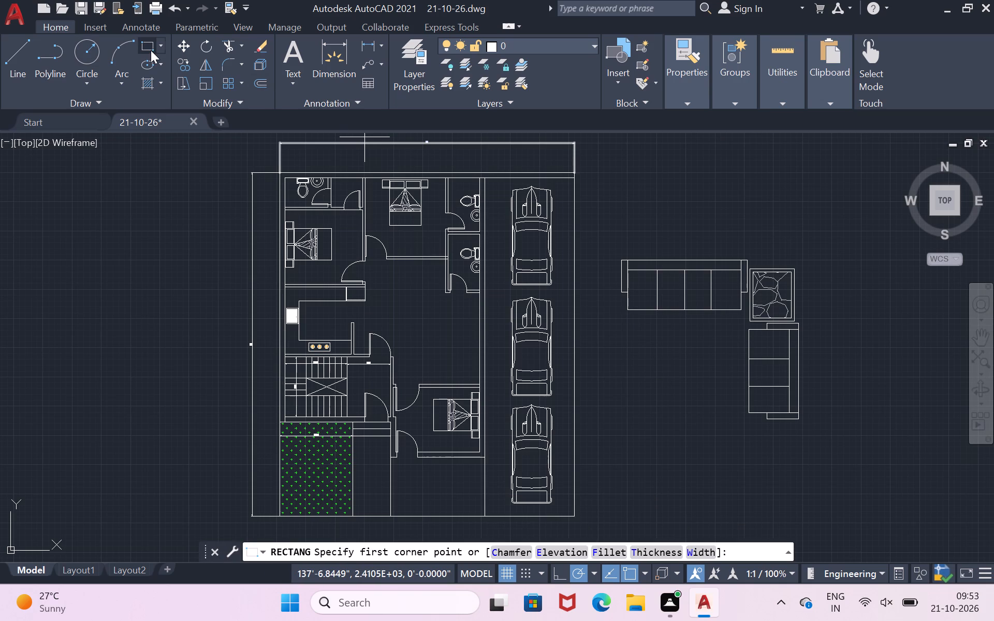
scroll(674, 352, "up", 1)
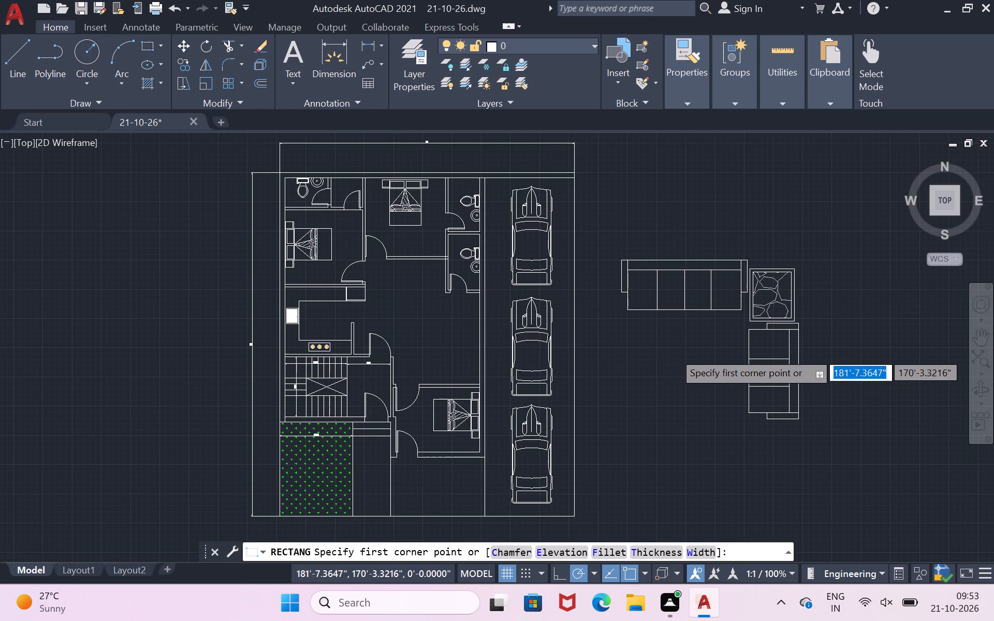
scroll(674, 352, "up", 1)
left_click(646, 328)
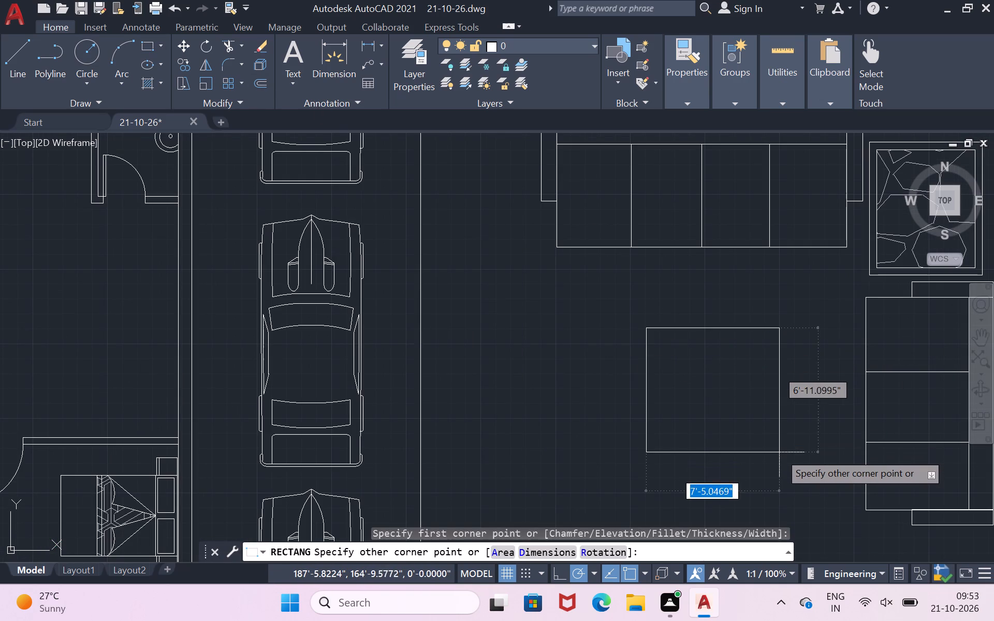
key("4")
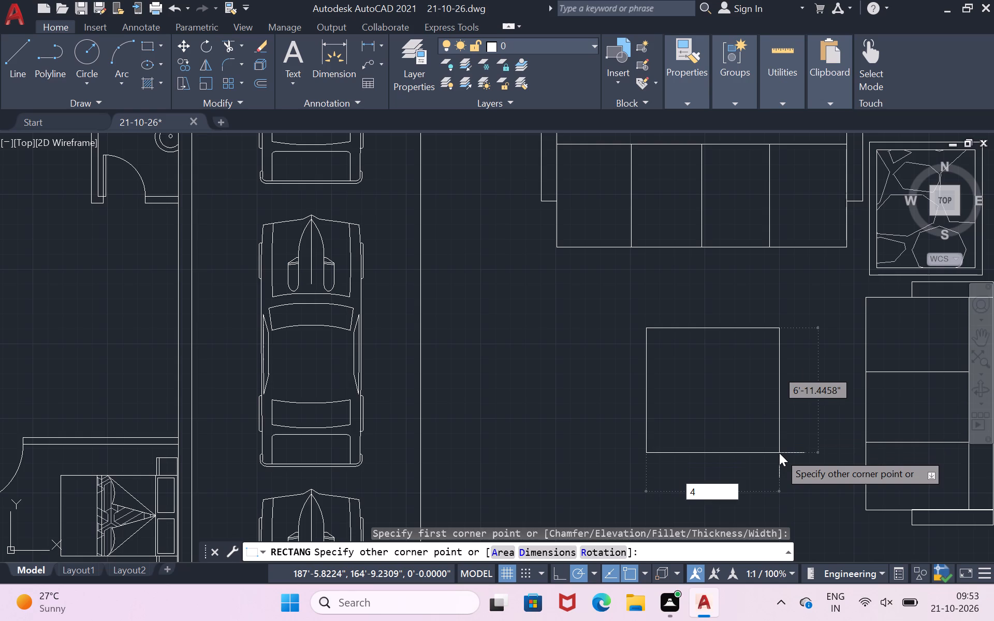
key("BackSpace")
key("Escape")
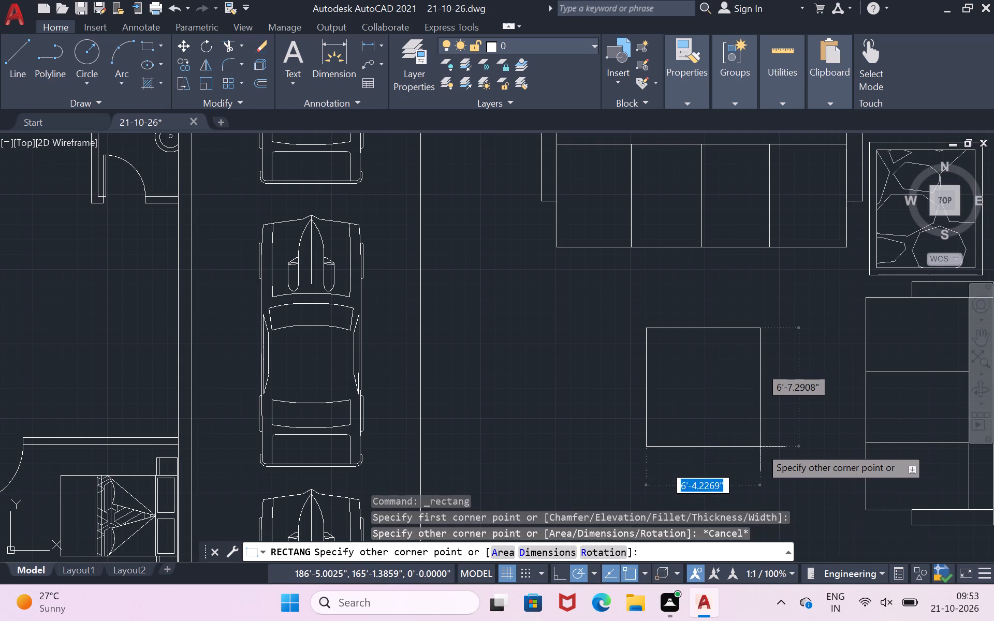
left_click(760, 447)
Draw a vertical line through the new rectangle from the midpoint of its north side to the midpoint of its south side.
scroll(796, 413, "down", 1)
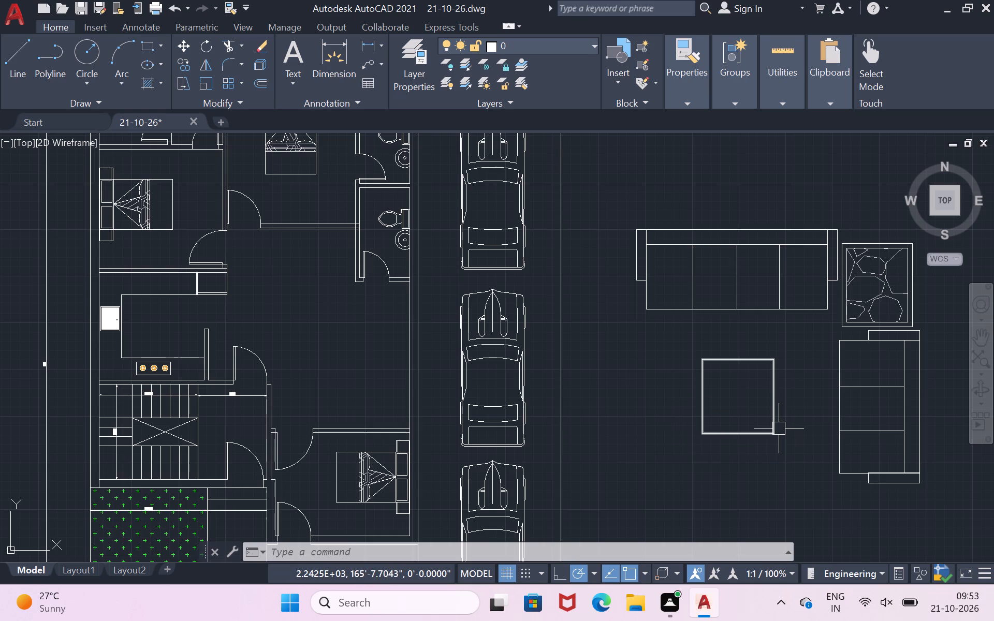
scroll(779, 428, "up", 2)
key("l")
key("Return")
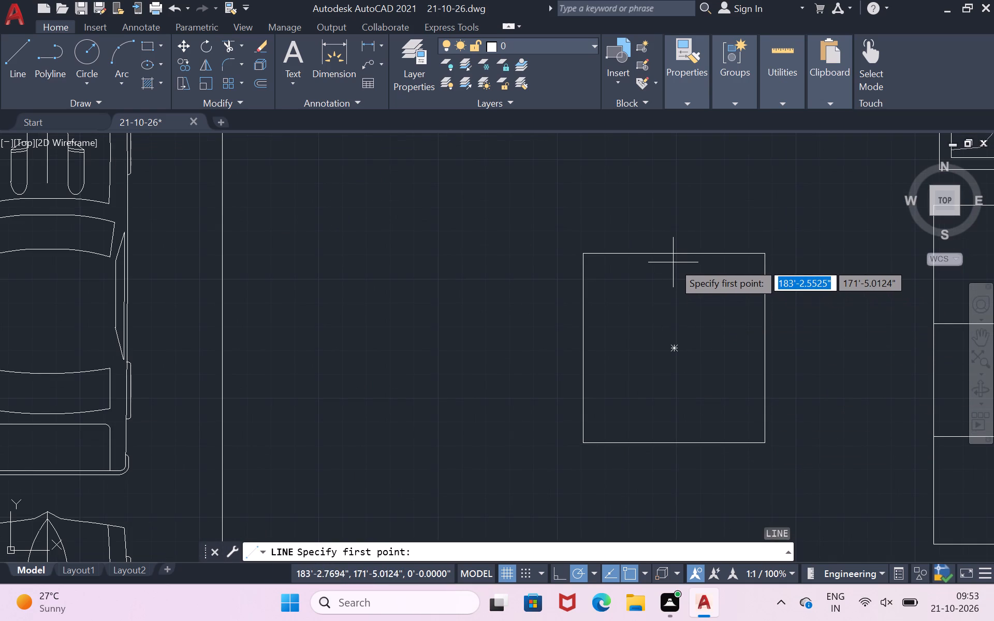
left_click(675, 248)
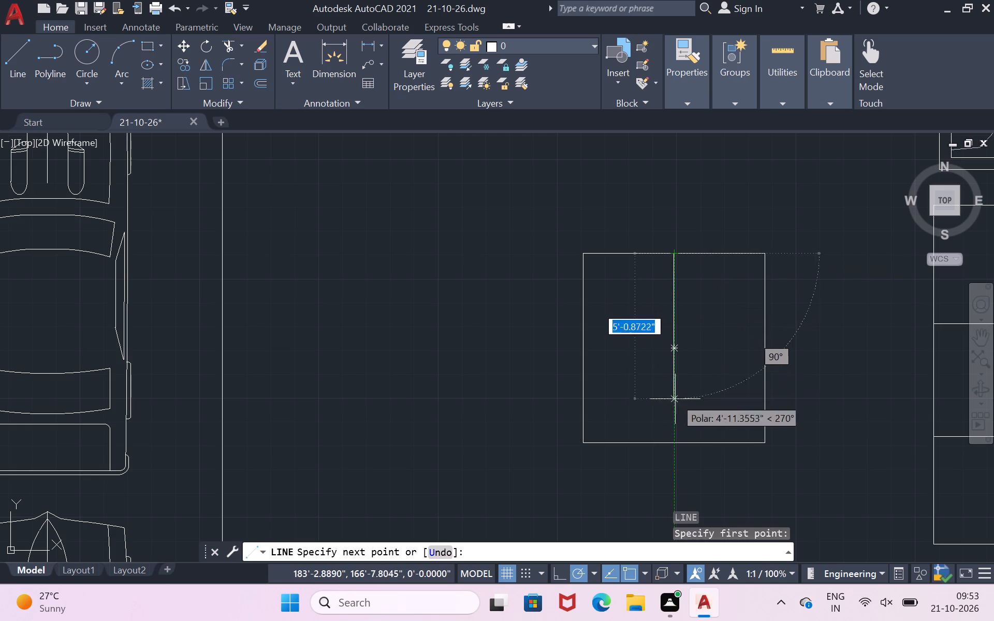
left_click(679, 440)
key("Return")
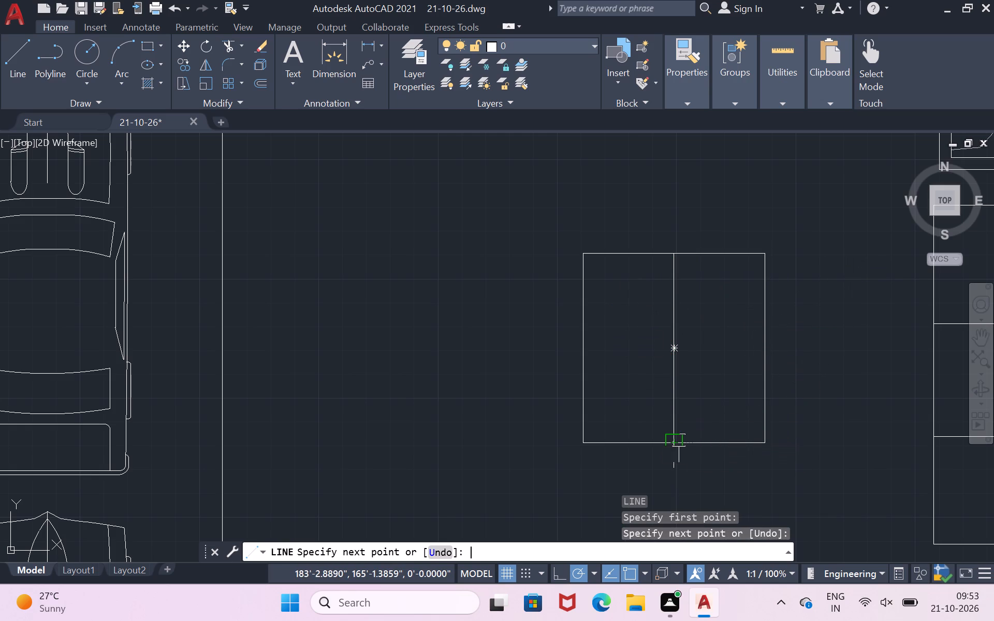
Draw a horizontal line through the new rectangle from the midpoint of its west side to the midpoint of its east side.
key("Return")
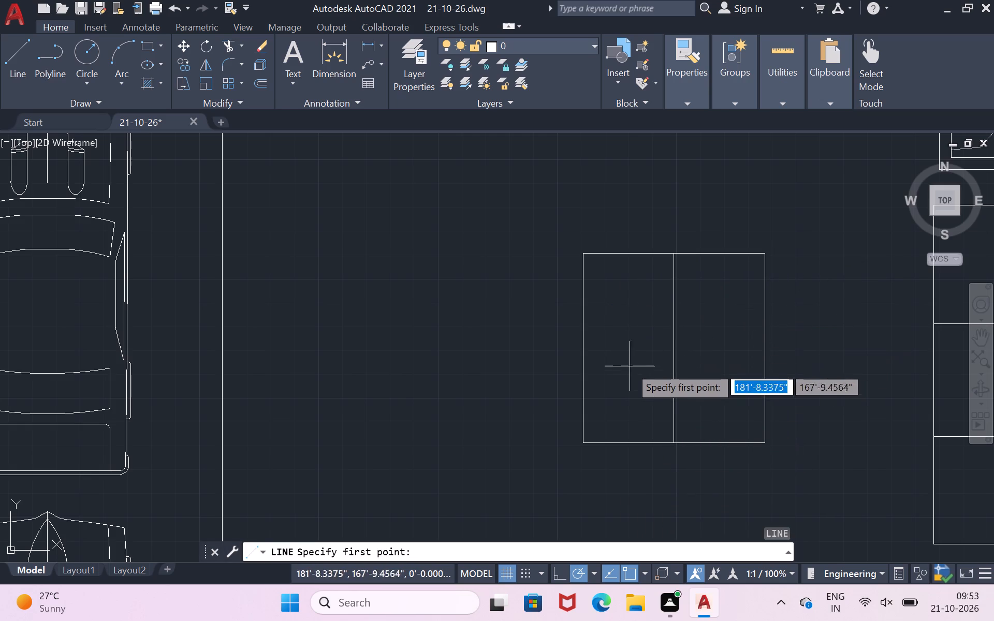
left_click(582, 348)
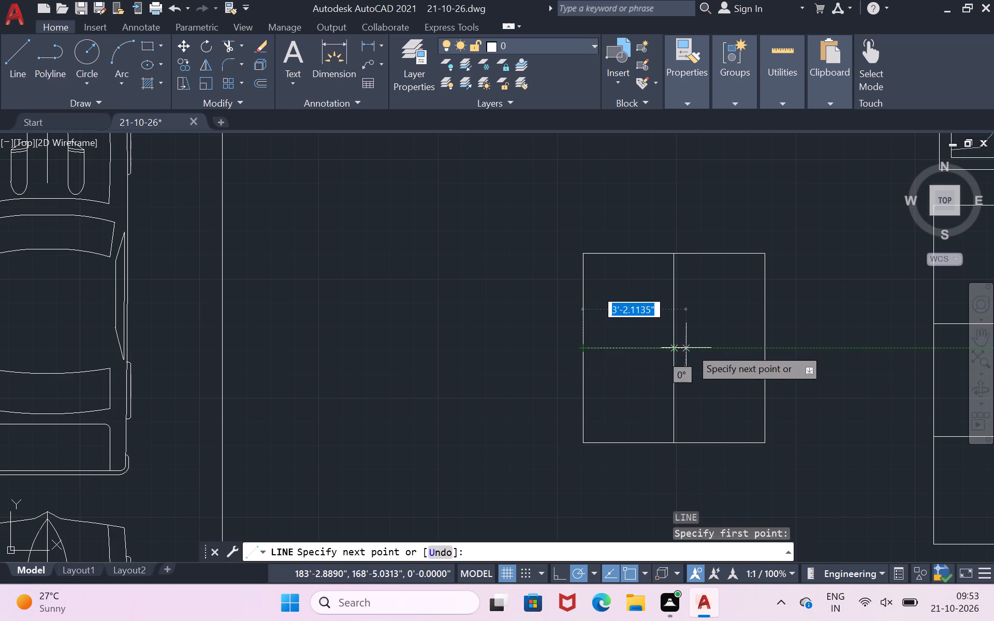
left_click(767, 350)
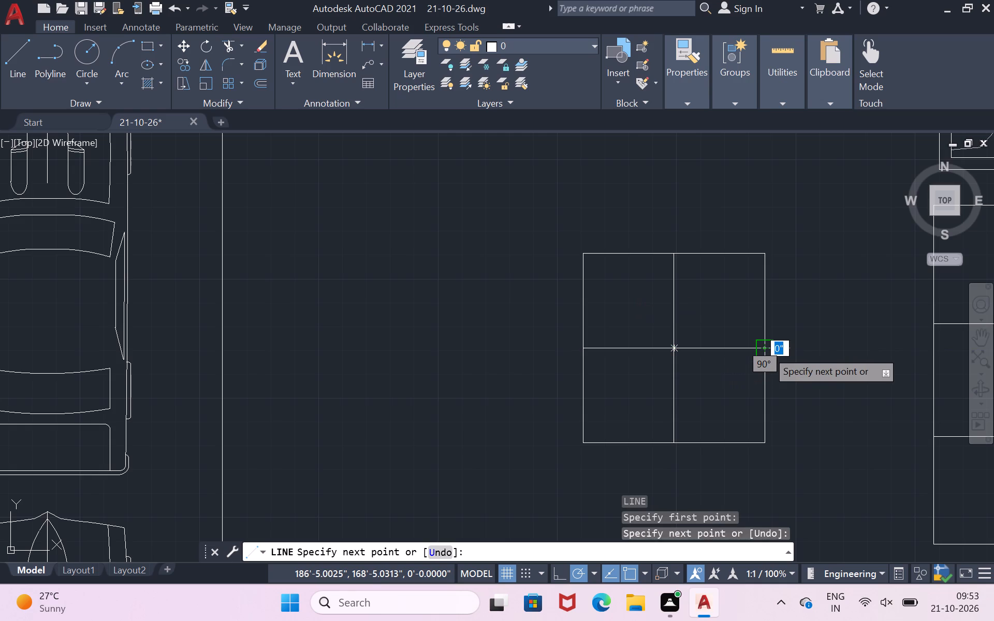
key("Return")
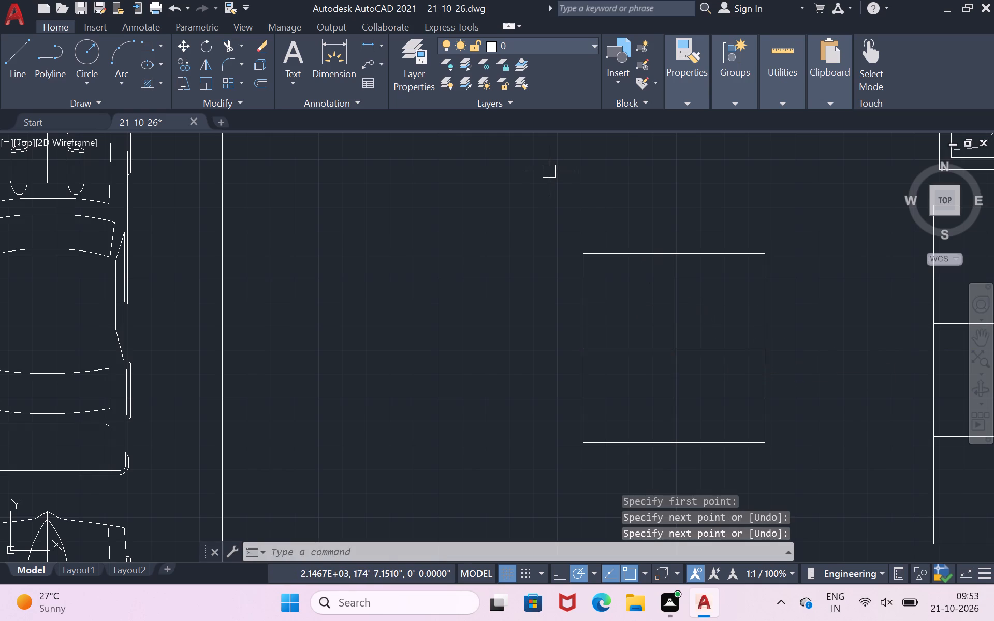
Hatch the northeast quarter of the divided rectangle with the ANSI31 pattern.
key("h")
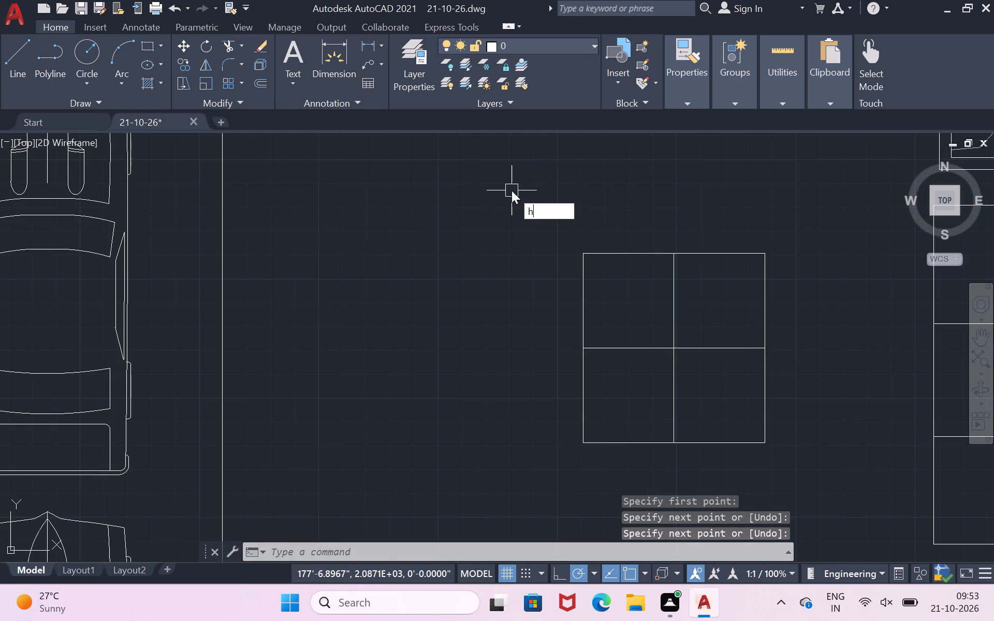
key("Return")
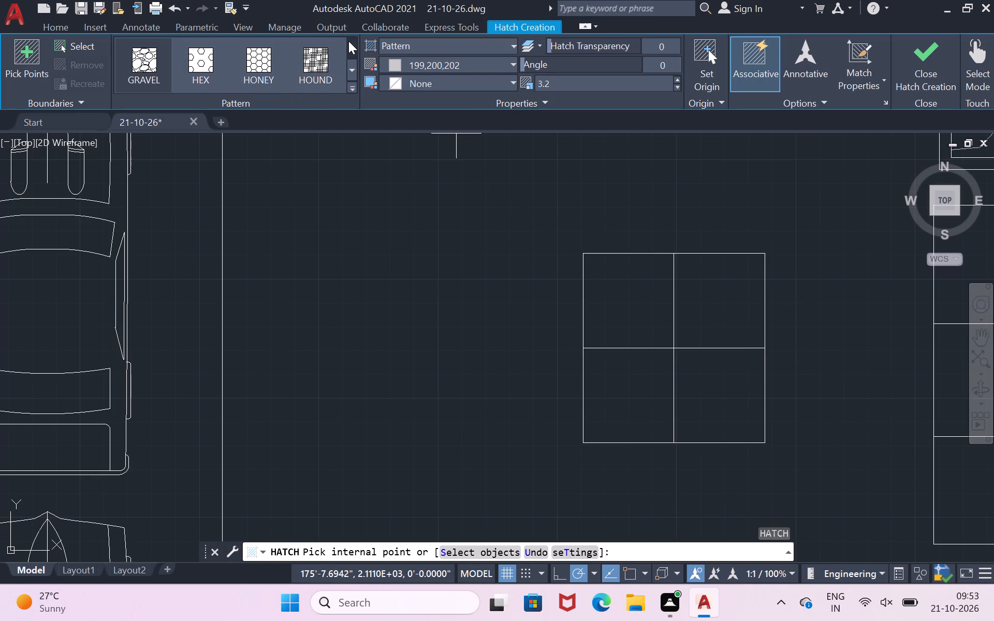
left_click(348, 41)
left_click(349, 84)
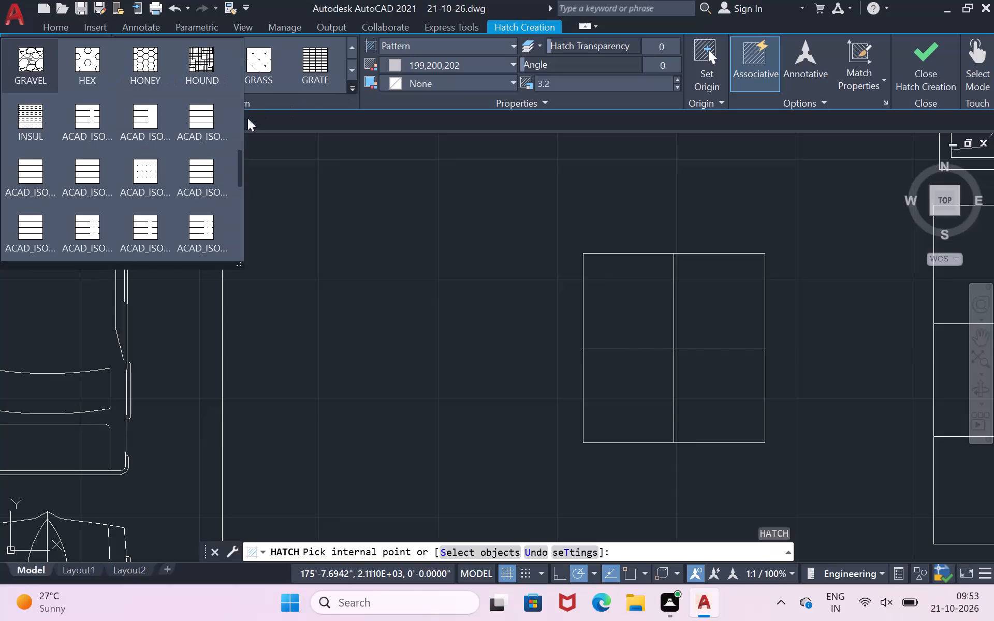
scroll(169, 168, "up", 4)
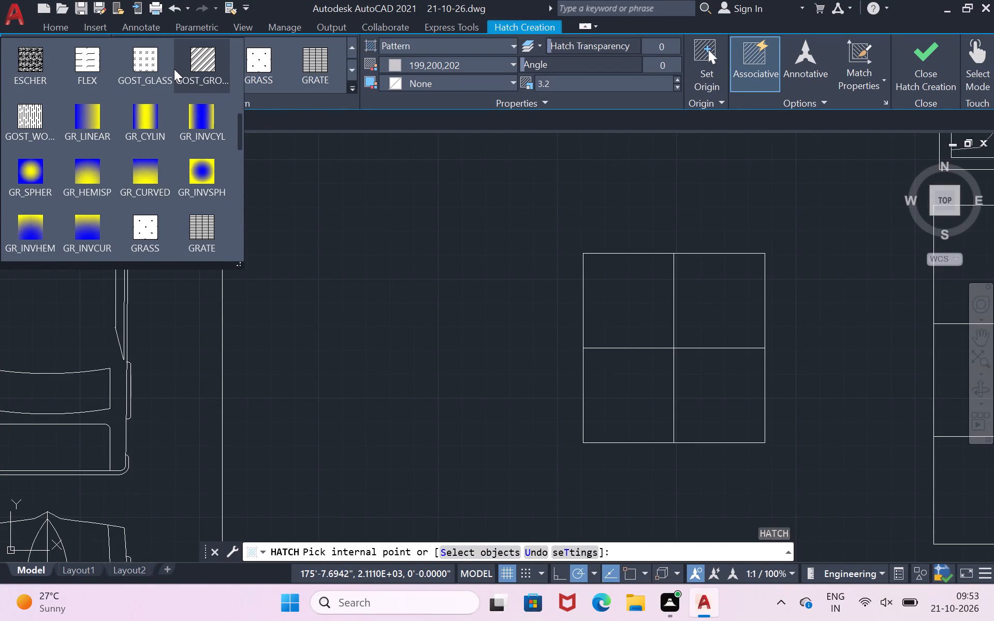
scroll(174, 69, "down", 4)
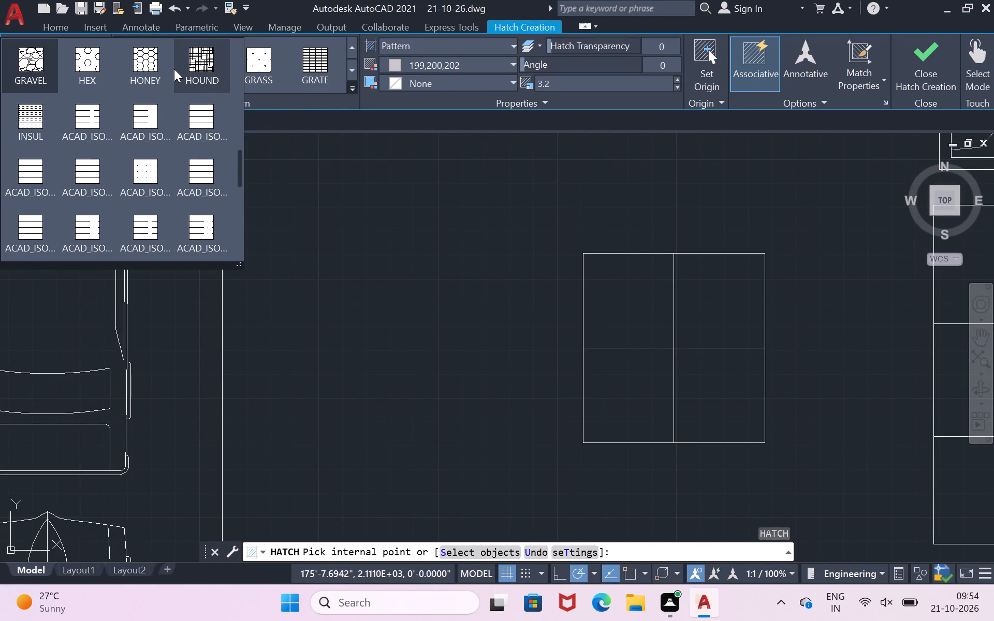
scroll(174, 69, "down", 5)
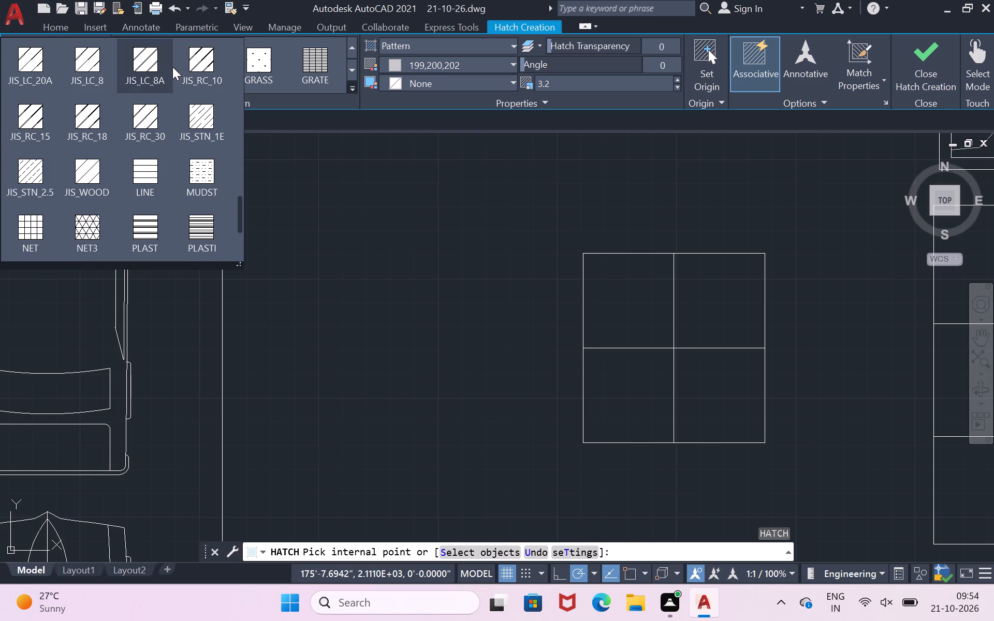
scroll(172, 67, "up", 2)
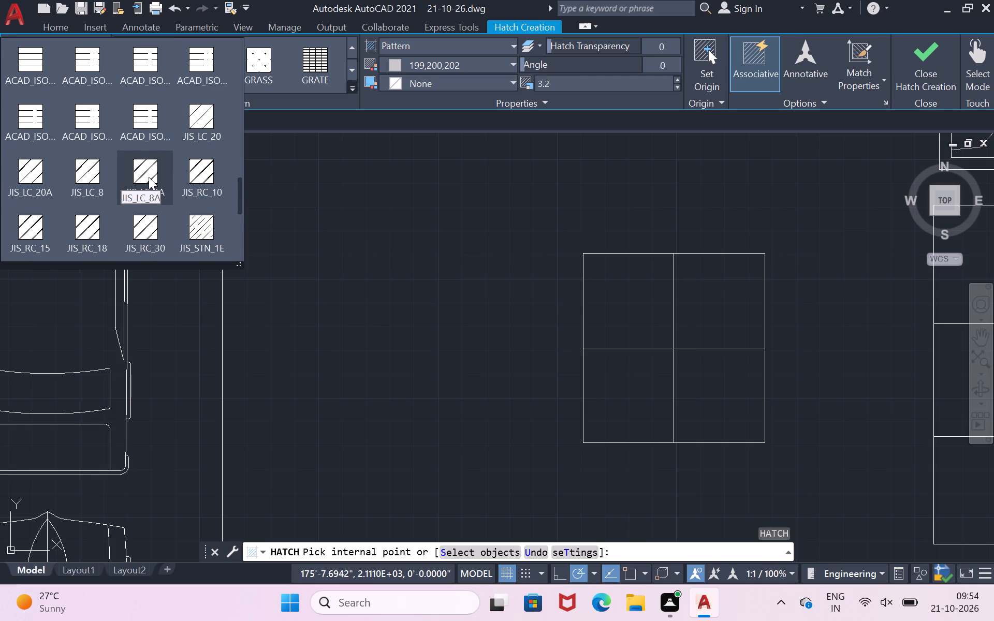
scroll(149, 177, "down", 1)
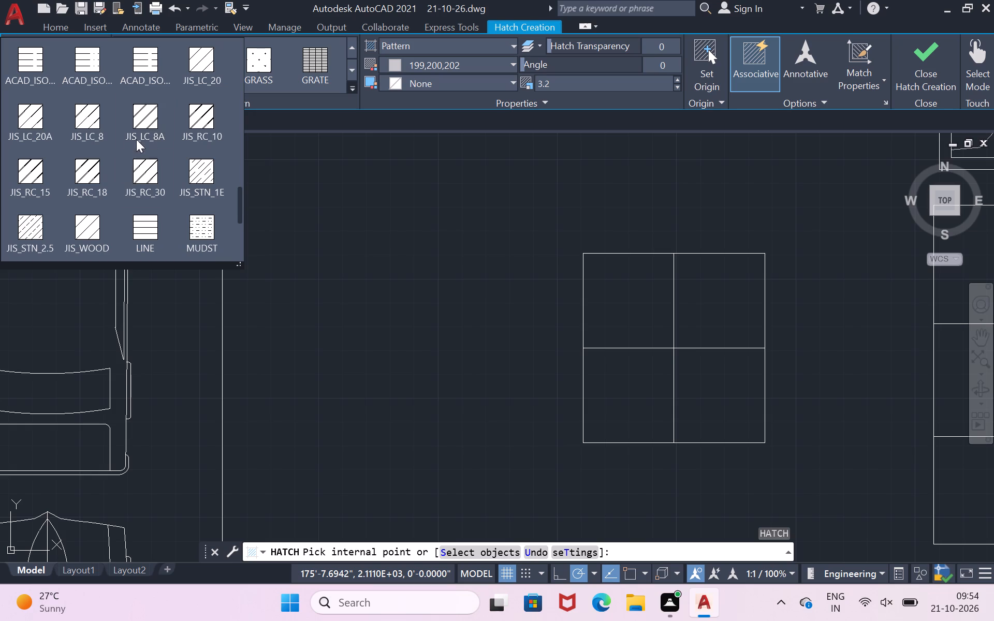
scroll(129, 133, "down", 1)
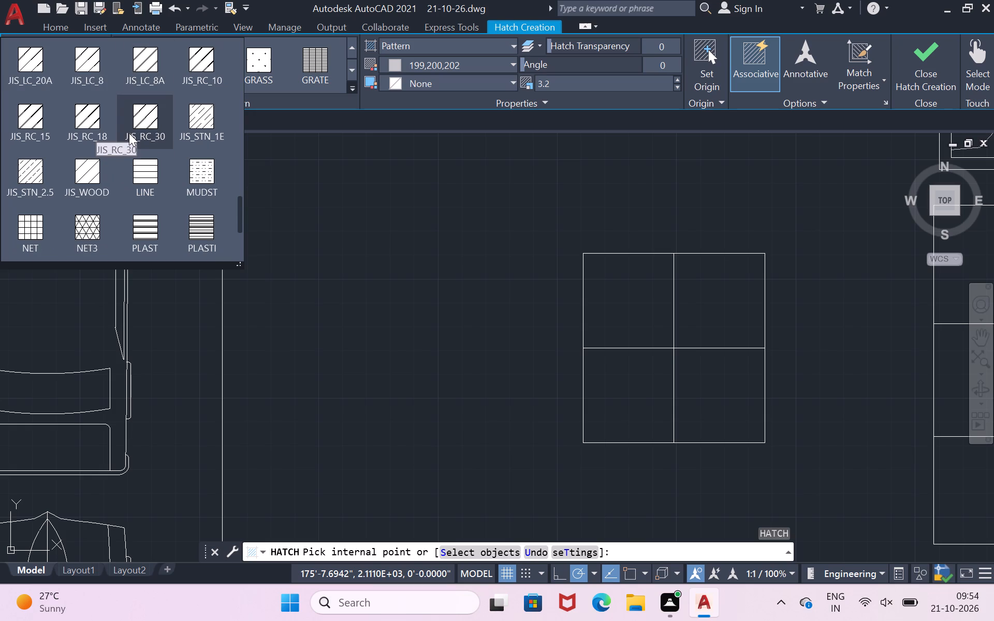
scroll(132, 127, "down", 2)
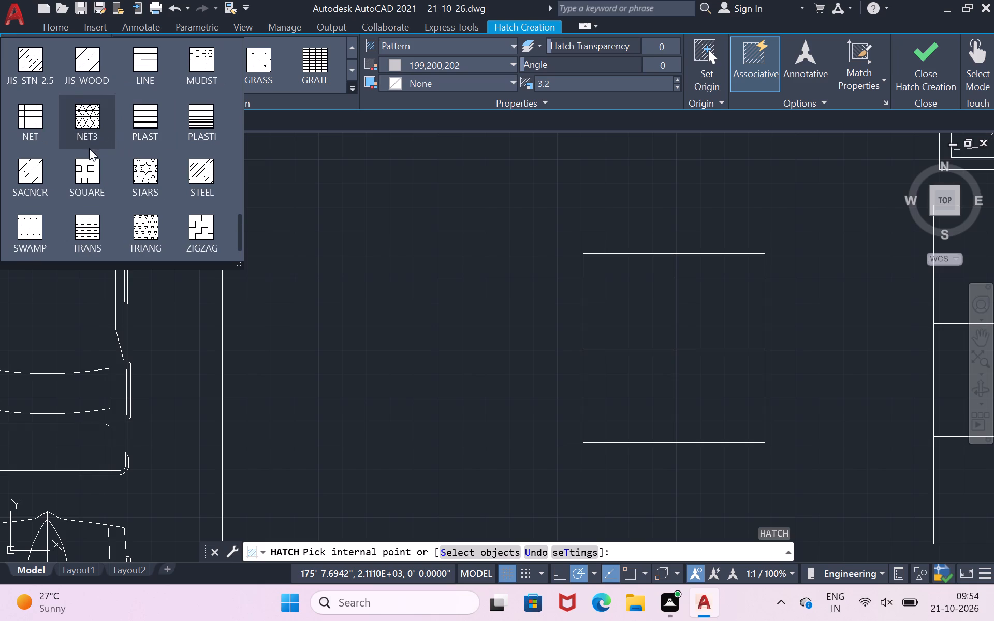
scroll(89, 147, "down", 3)
scroll(68, 122, "up", 4)
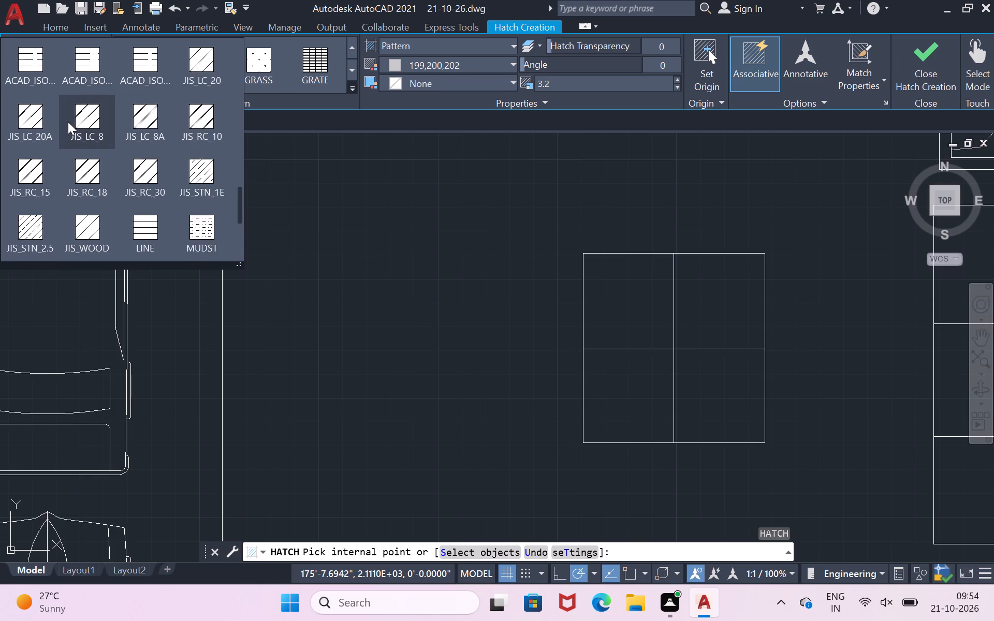
scroll(68, 122, "up", 6)
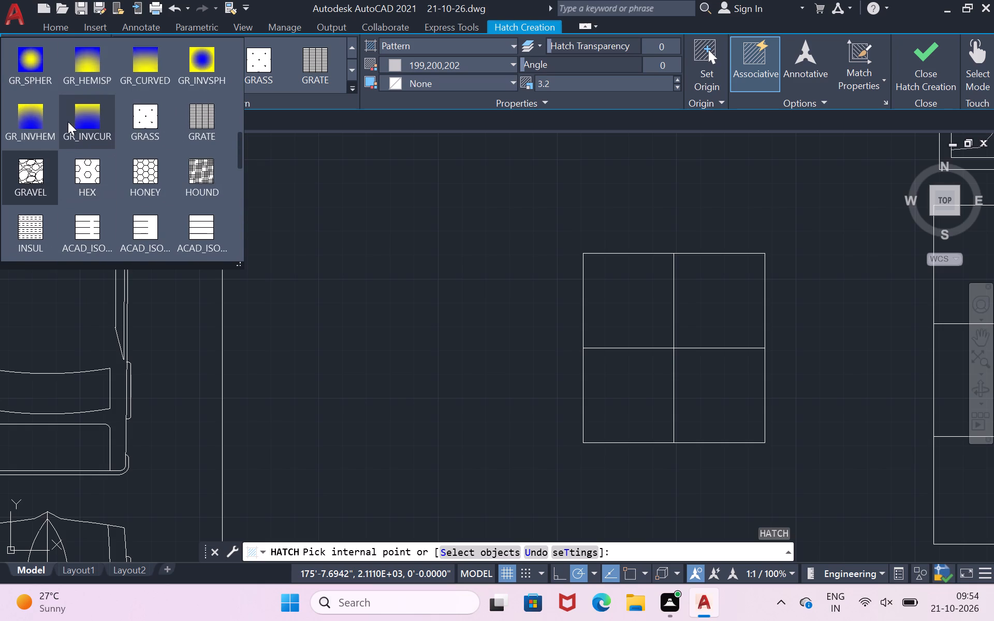
scroll(68, 122, "up", 2)
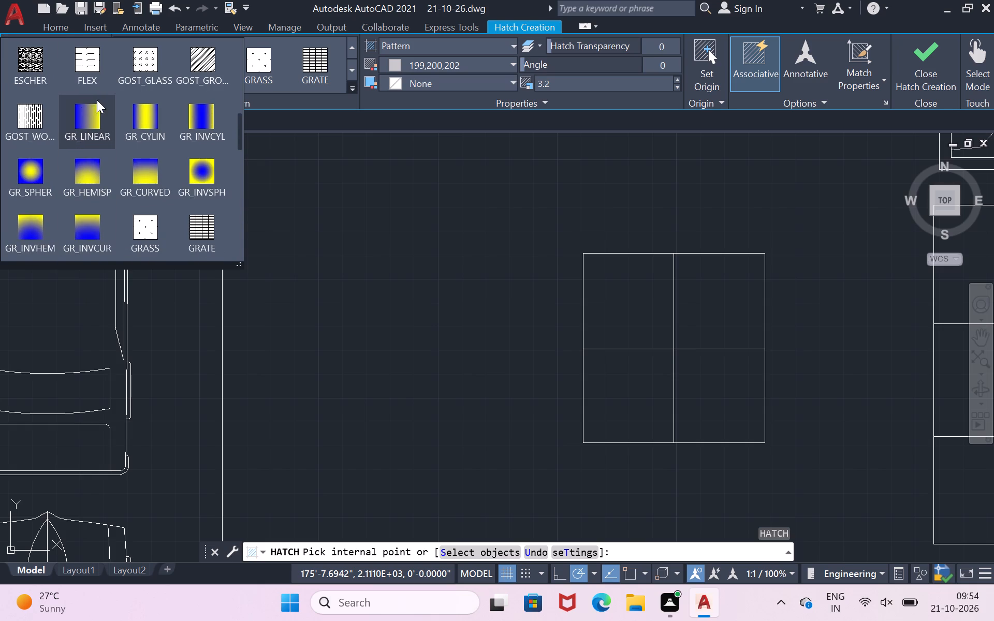
scroll(103, 99, "up", 4)
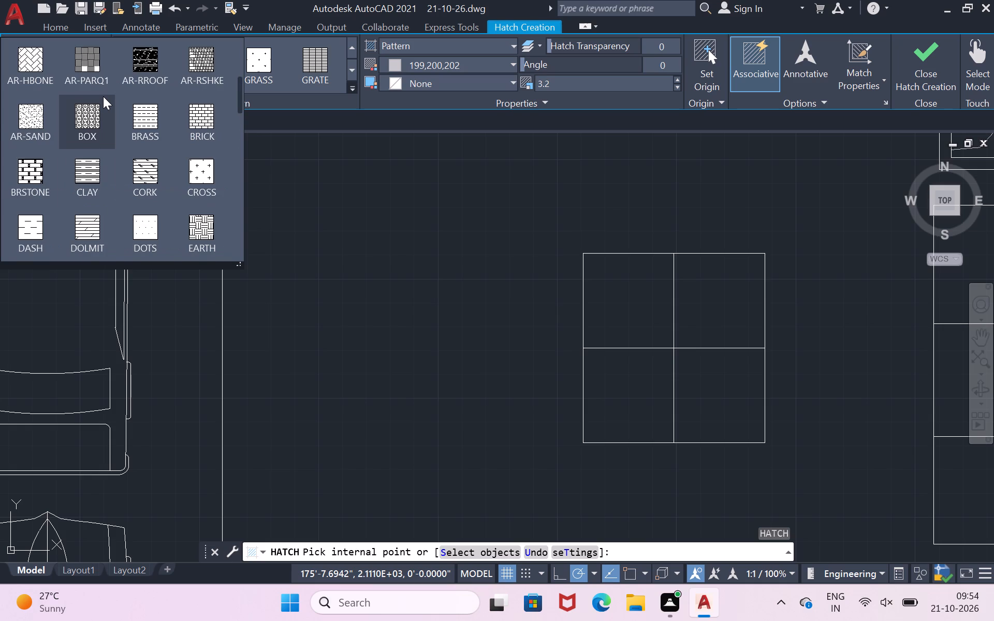
scroll(103, 96, "up", 4)
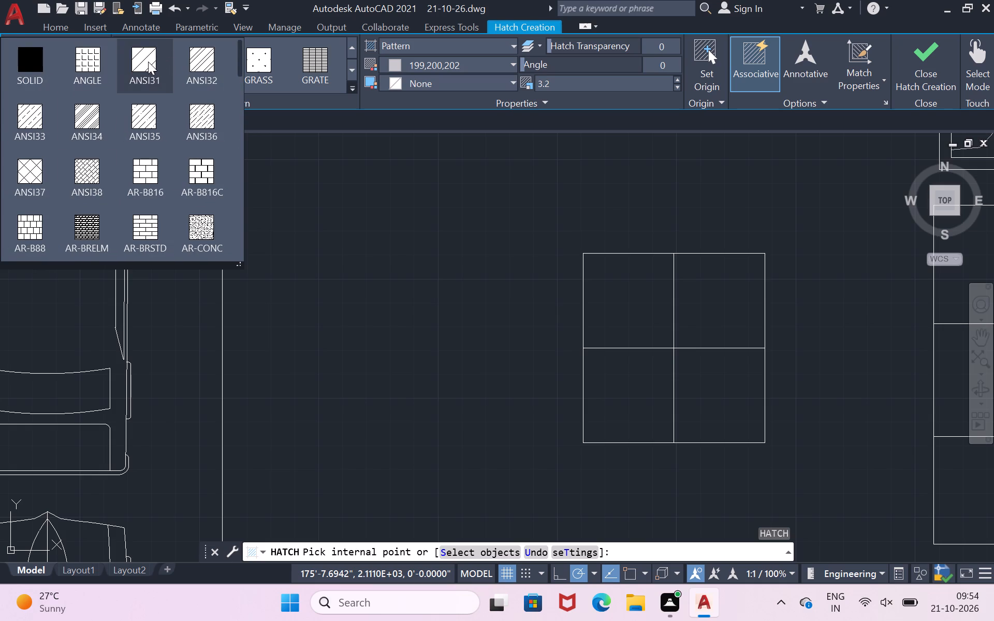
scroll(148, 62, "up", 3)
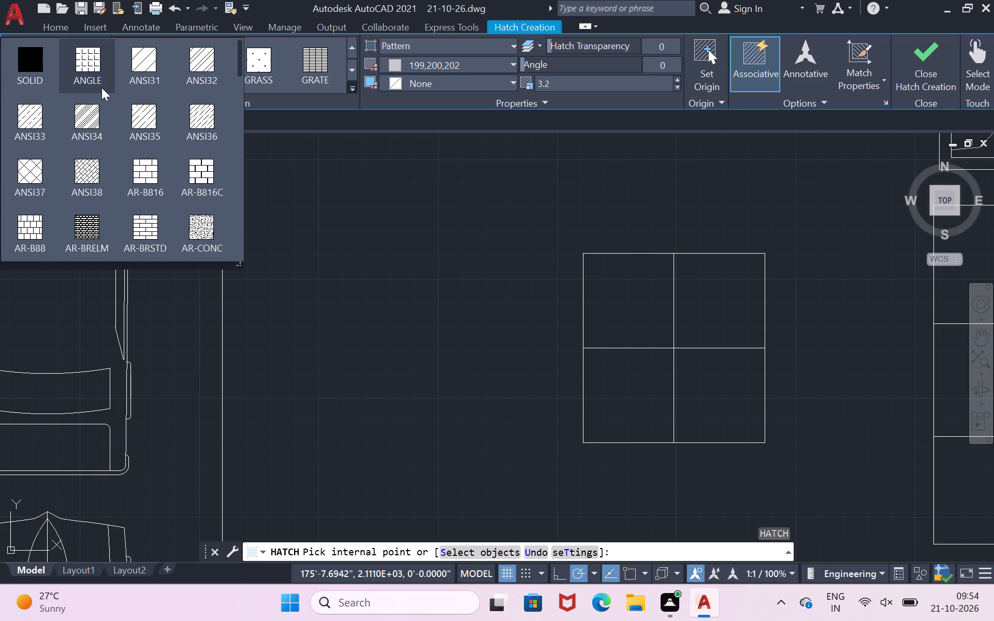
left_click(153, 51)
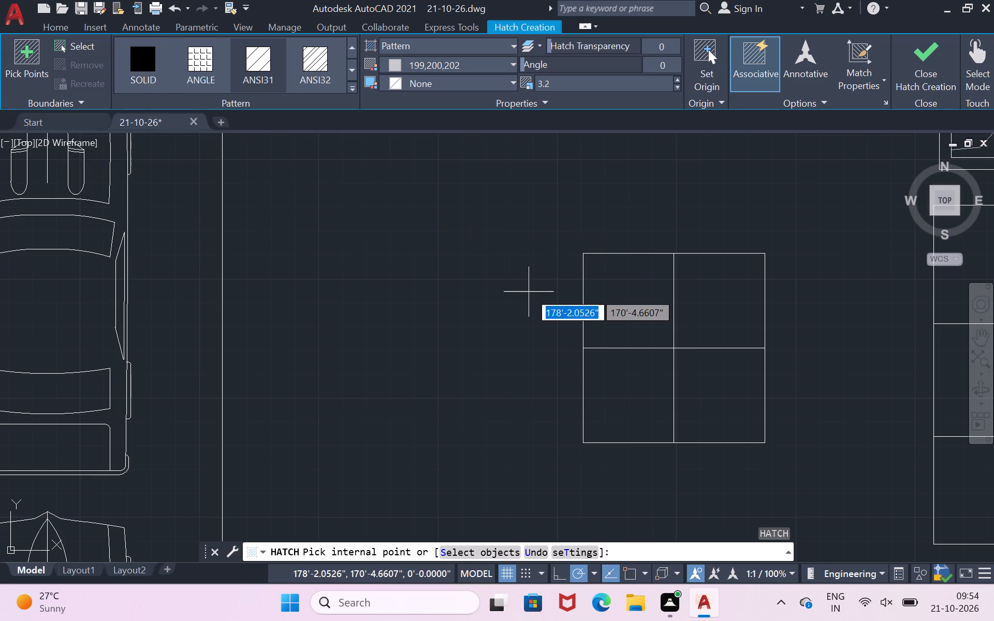
left_click(714, 326)
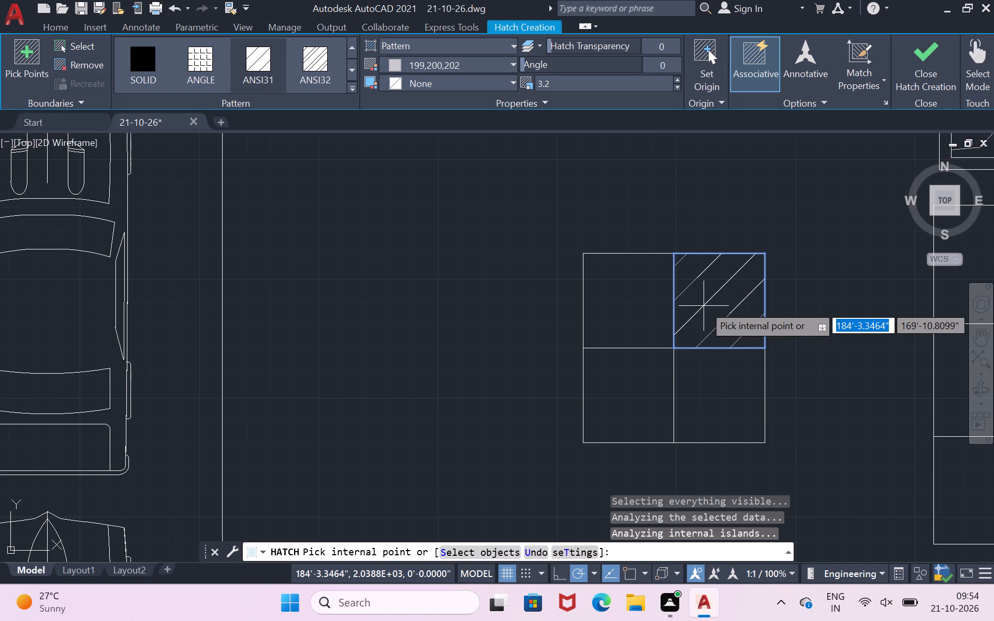
Set the scale of the northeast quarter's hatch to 0.84.
left_click(673, 87)
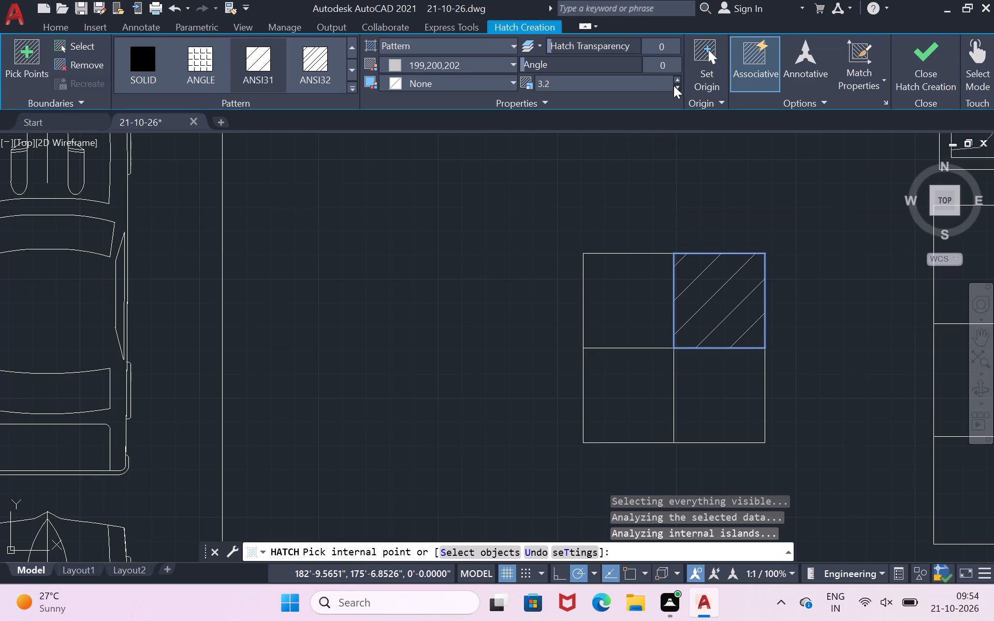
left_click(674, 85)
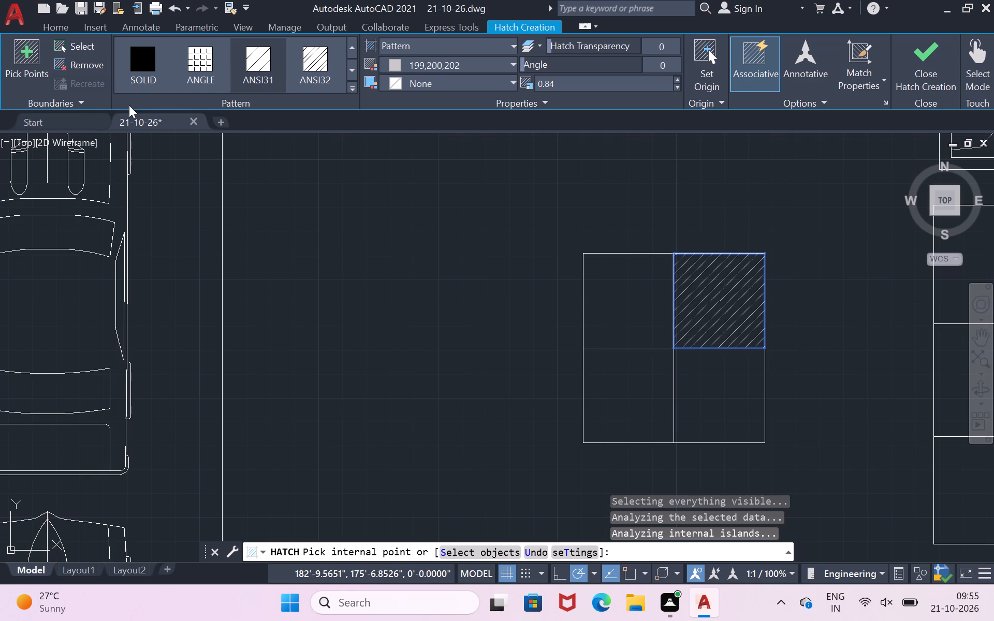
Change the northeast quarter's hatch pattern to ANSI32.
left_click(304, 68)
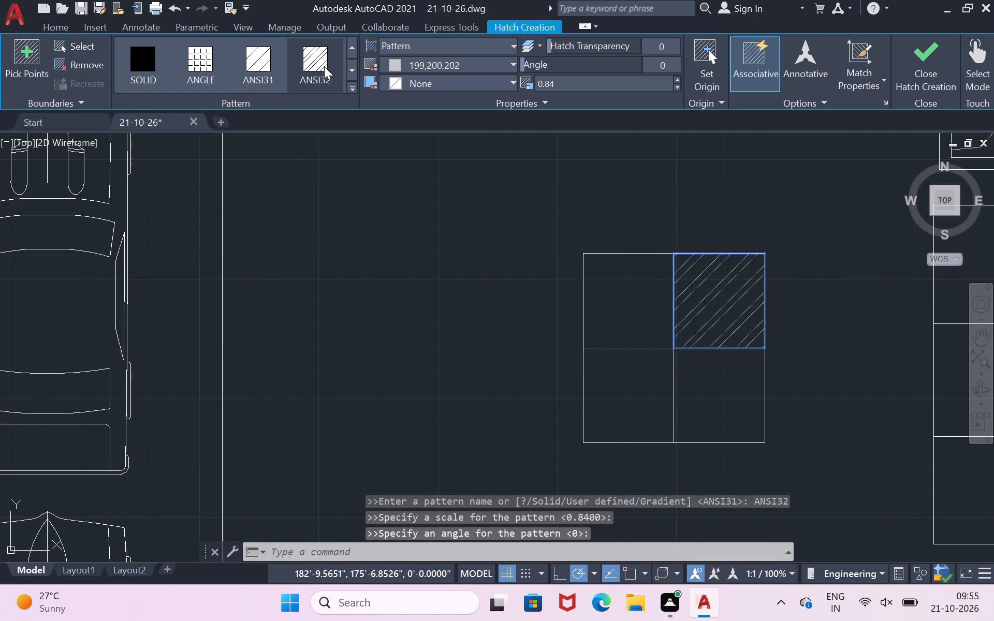
Change the northeast quarter's hatch pattern to AR-PARQ1.
left_click(350, 88)
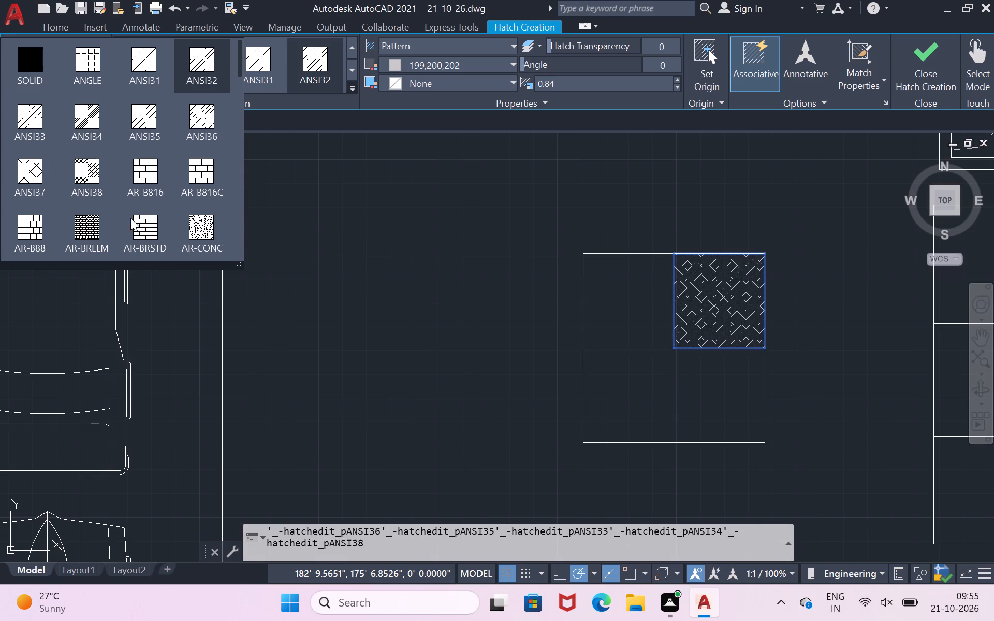
scroll(143, 244, "down", 1)
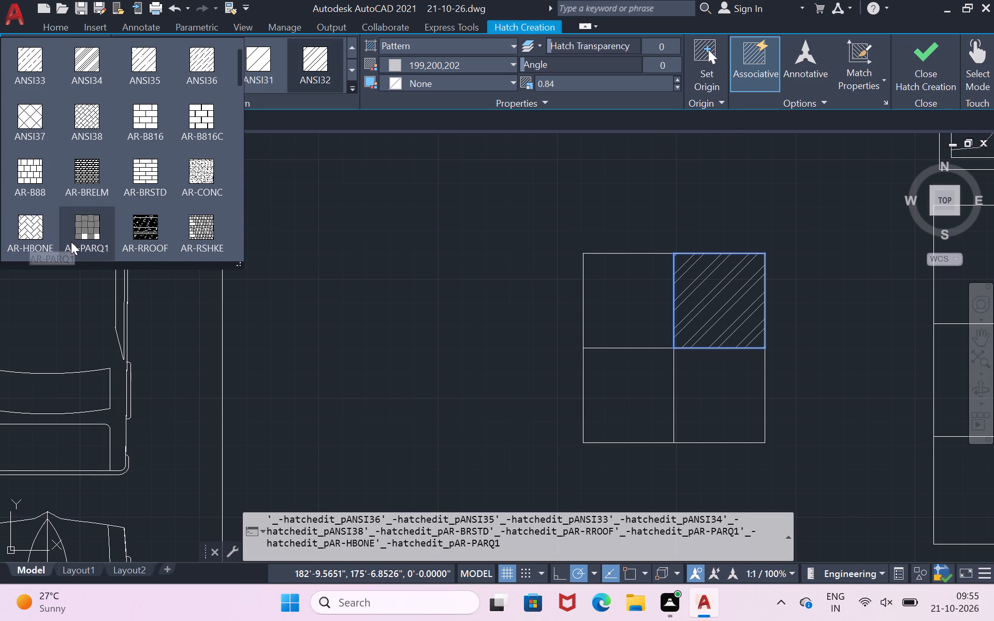
left_click(77, 233)
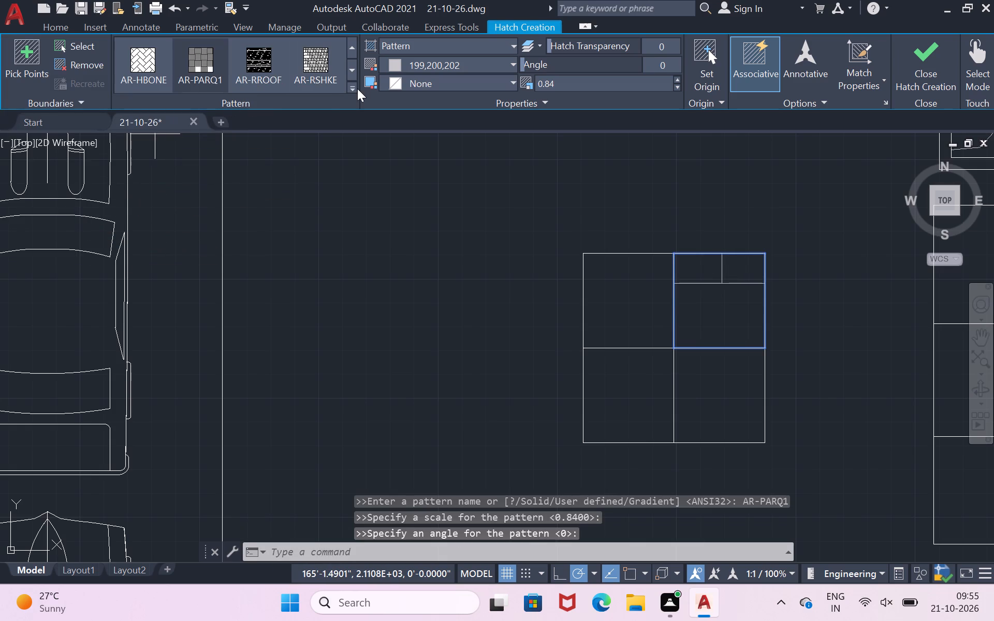
Change the northeast quarter's hatch pattern to JIS_RC_10.
left_click(353, 49)
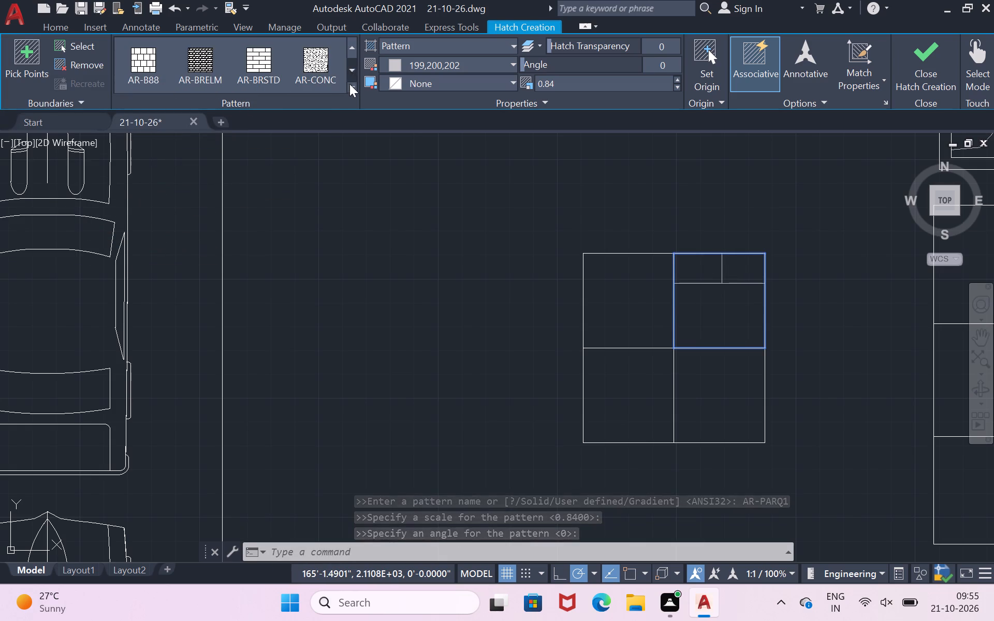
left_click(349, 87)
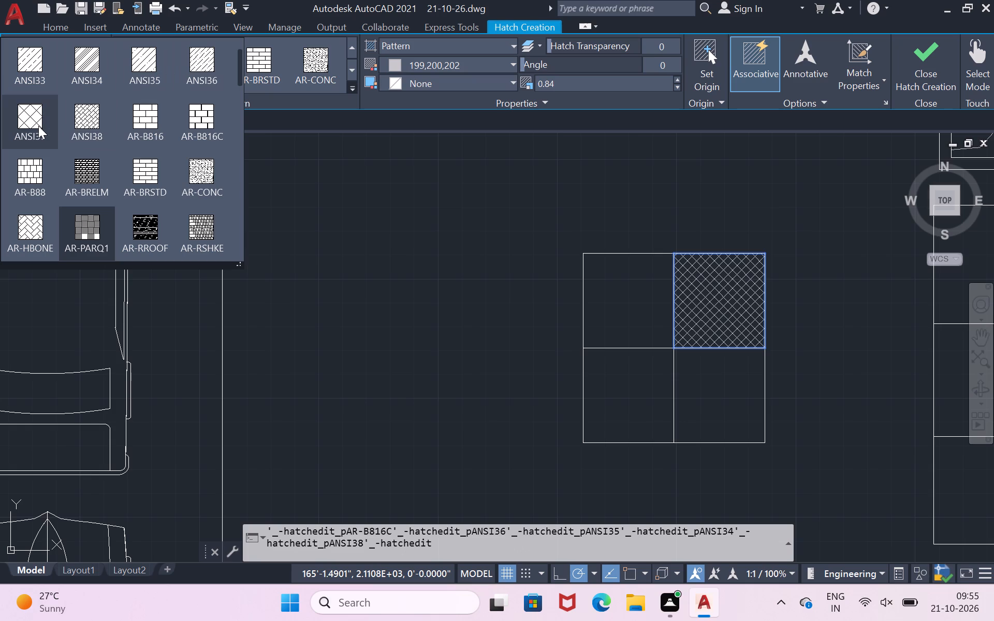
scroll(79, 121, "up", 1)
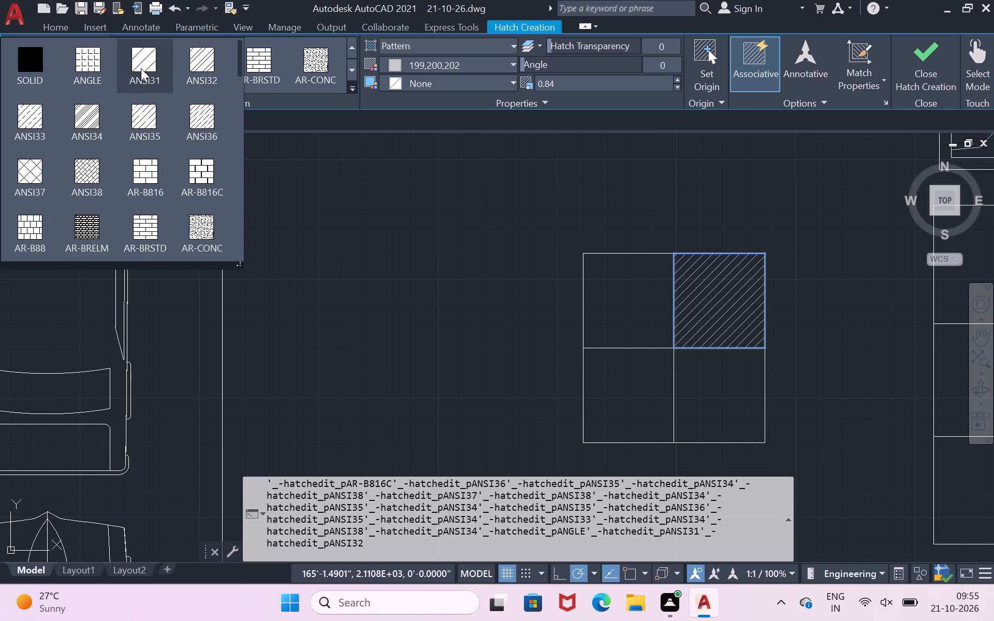
scroll(141, 68, "down", 1)
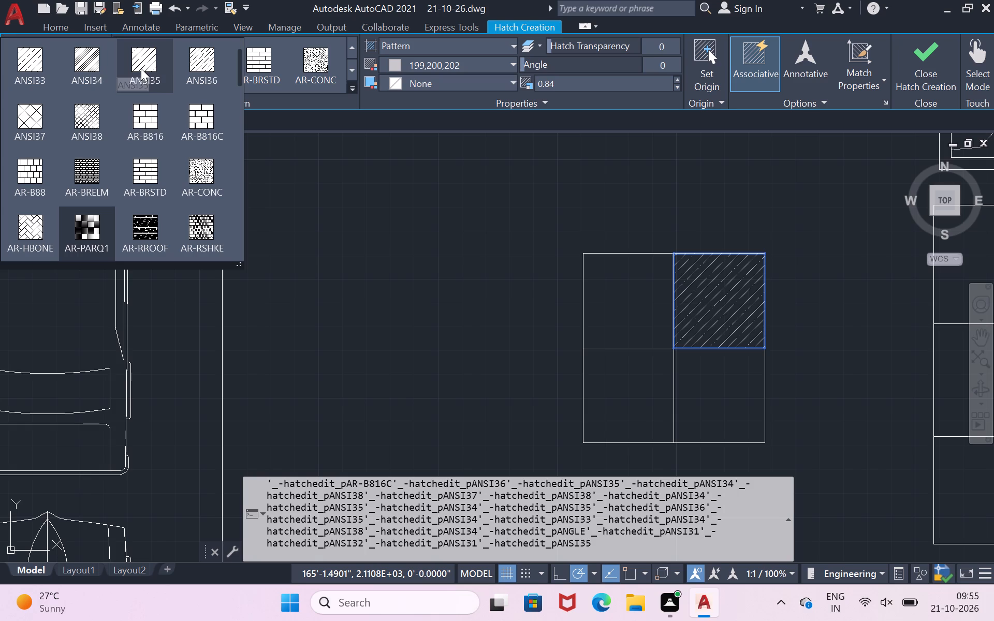
scroll(142, 82, "down", 2)
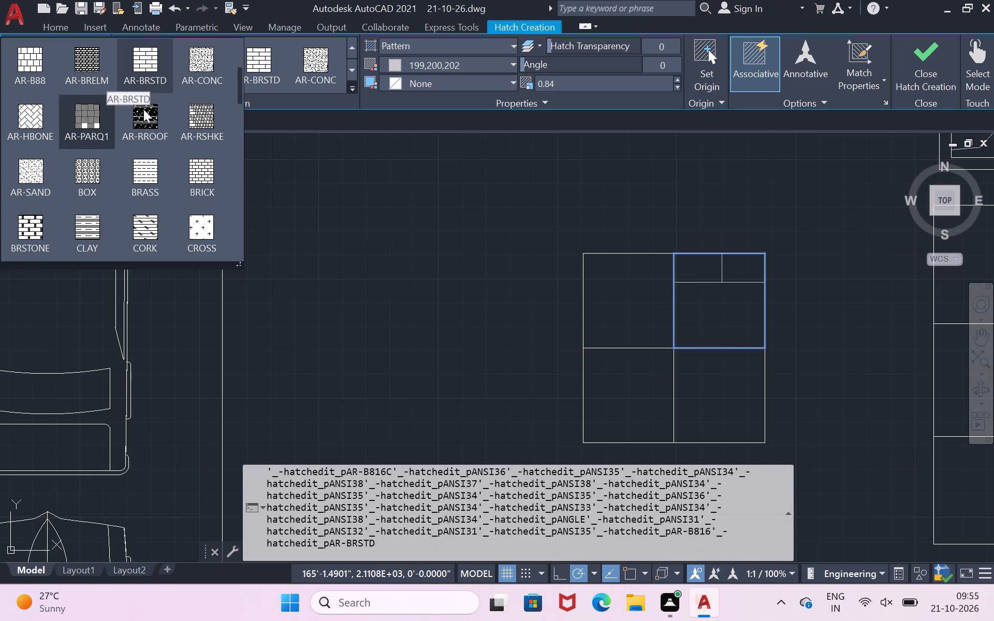
scroll(156, 204, "down", 2)
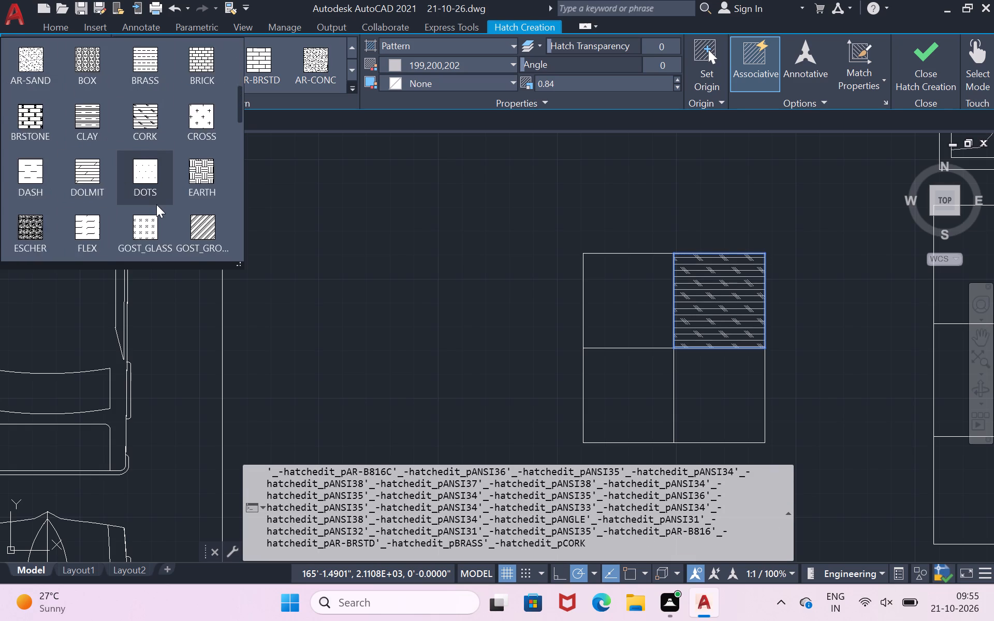
scroll(156, 204, "down", 4)
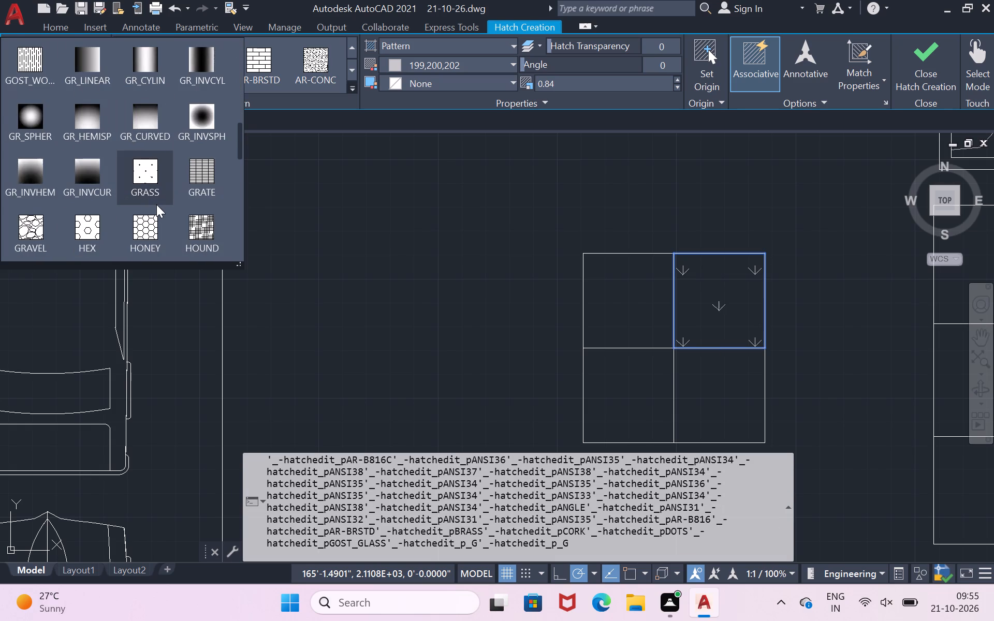
scroll(156, 204, "down", 2)
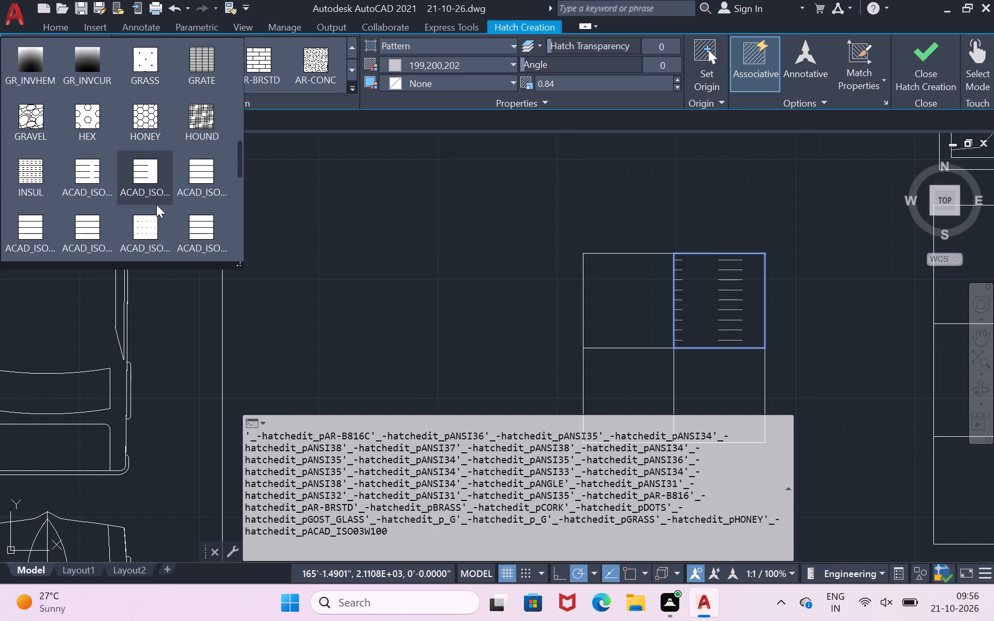
scroll(156, 204, "down", 3)
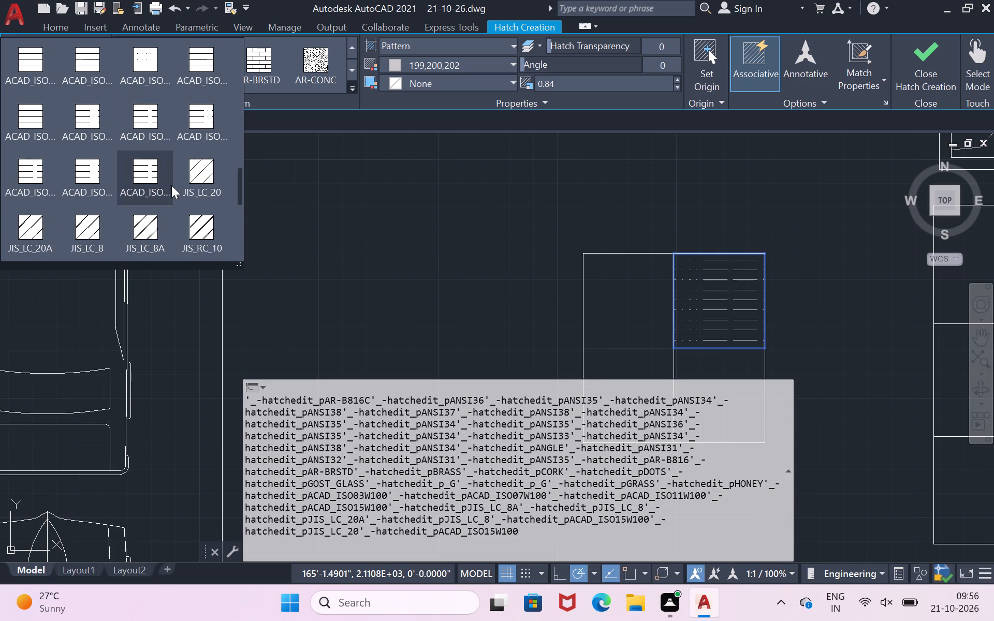
scroll(142, 212, "down", 2)
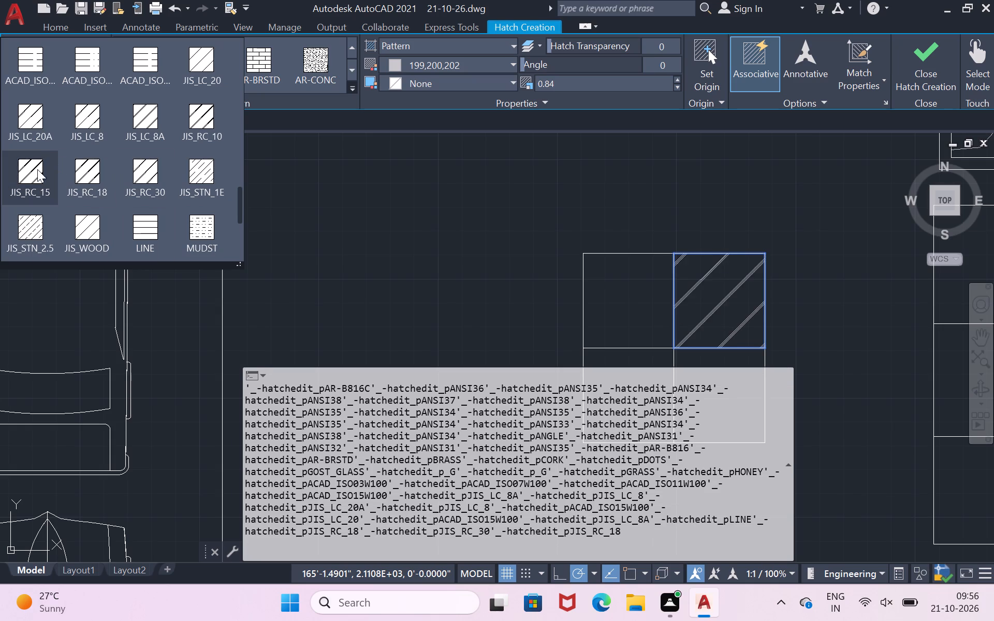
left_click(197, 125)
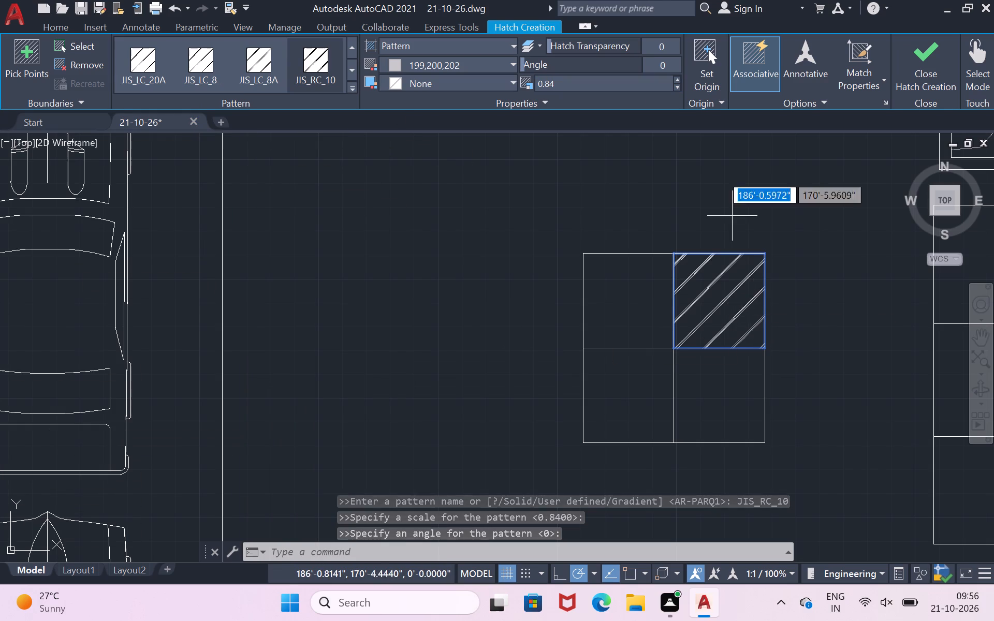
Set the hatch scale to 0.36 and fill the other three quarters of the divided rectangle with the same hatch.
left_click(674, 87)
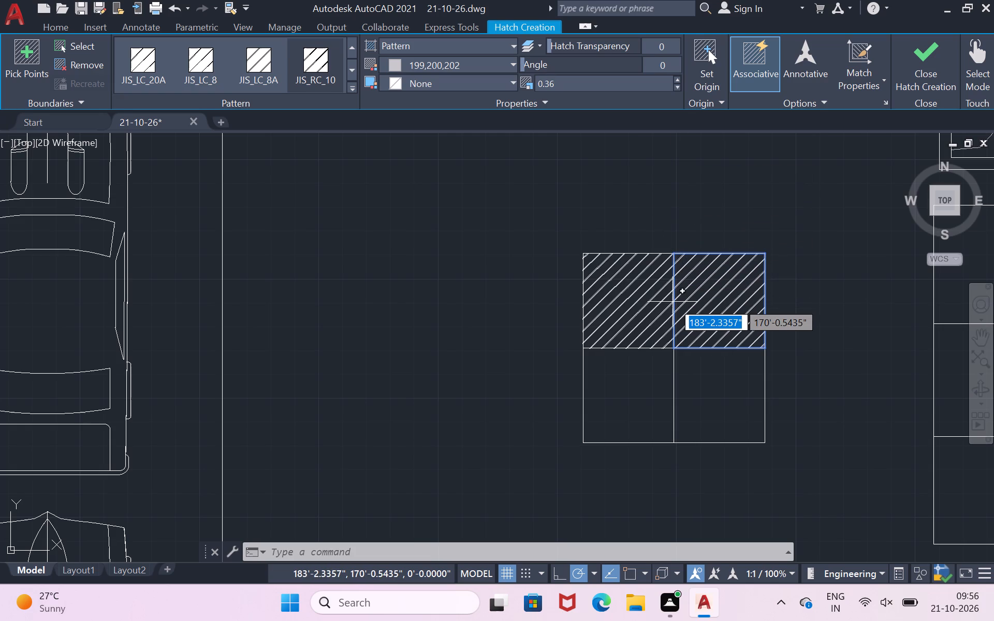
left_click(635, 394)
left_click(734, 422)
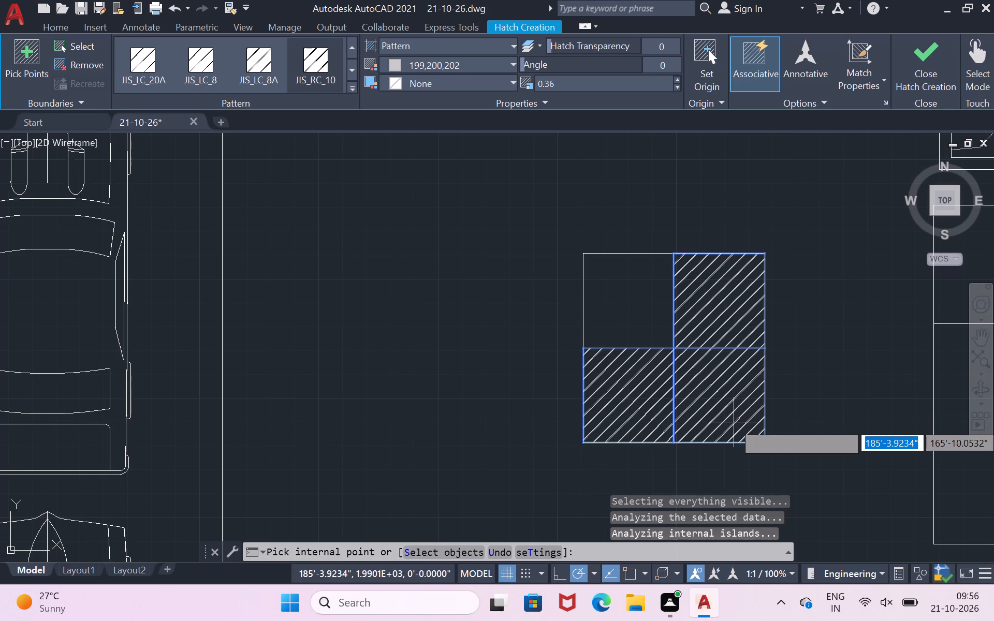
left_click(661, 337)
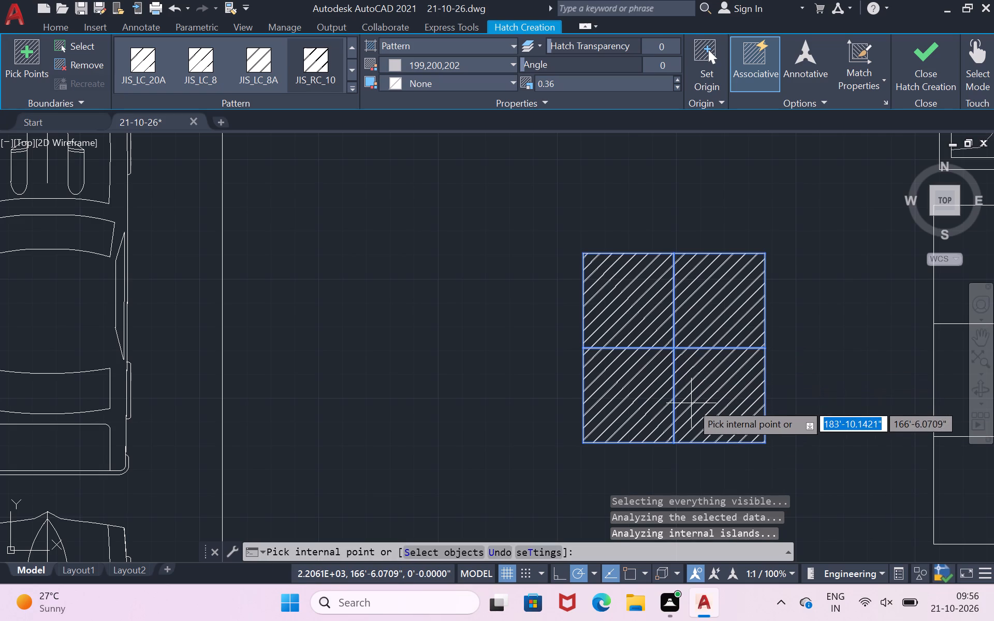
key("Return")
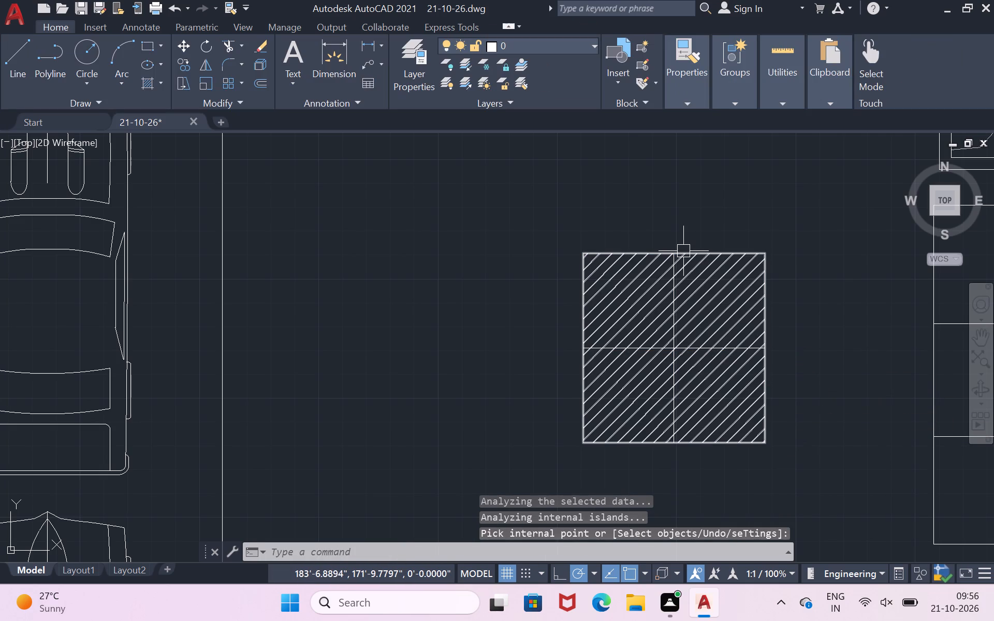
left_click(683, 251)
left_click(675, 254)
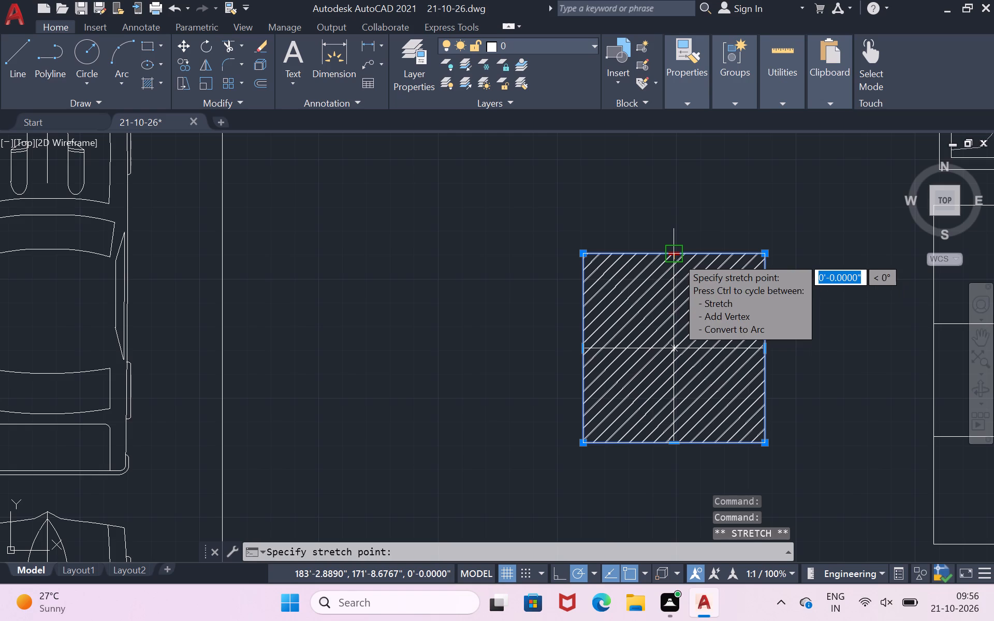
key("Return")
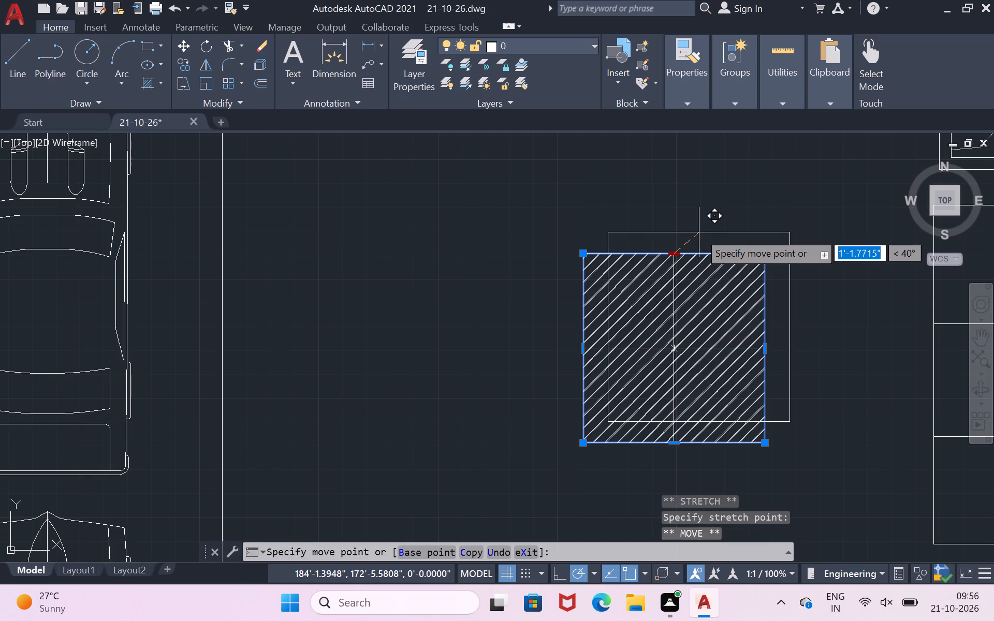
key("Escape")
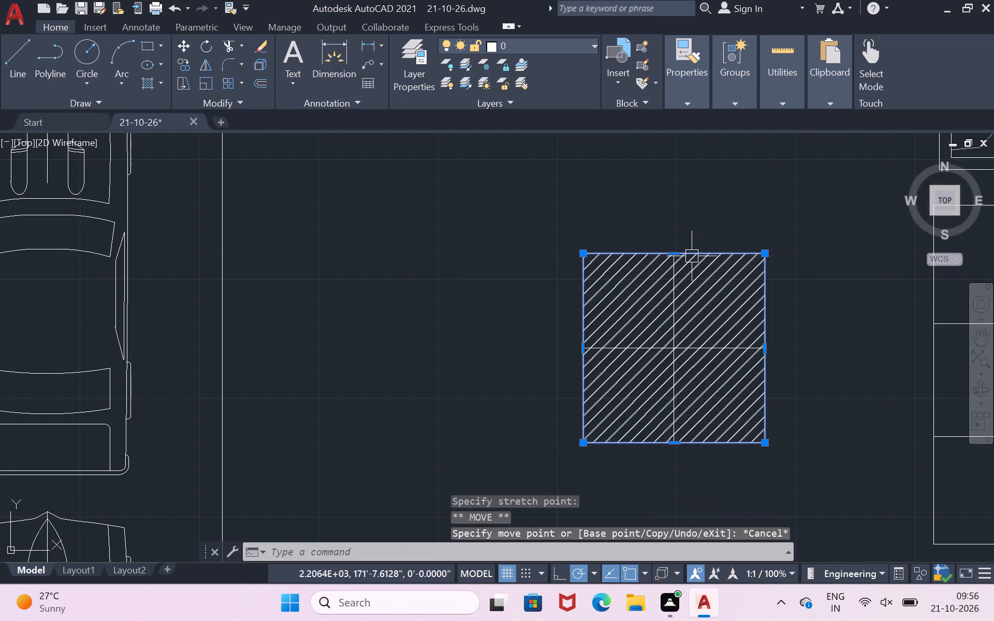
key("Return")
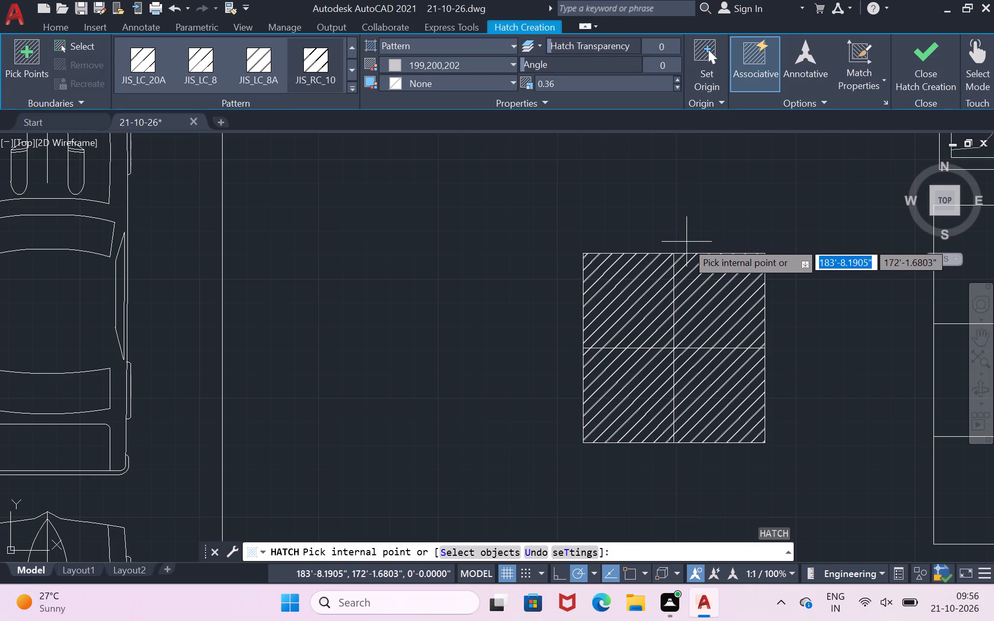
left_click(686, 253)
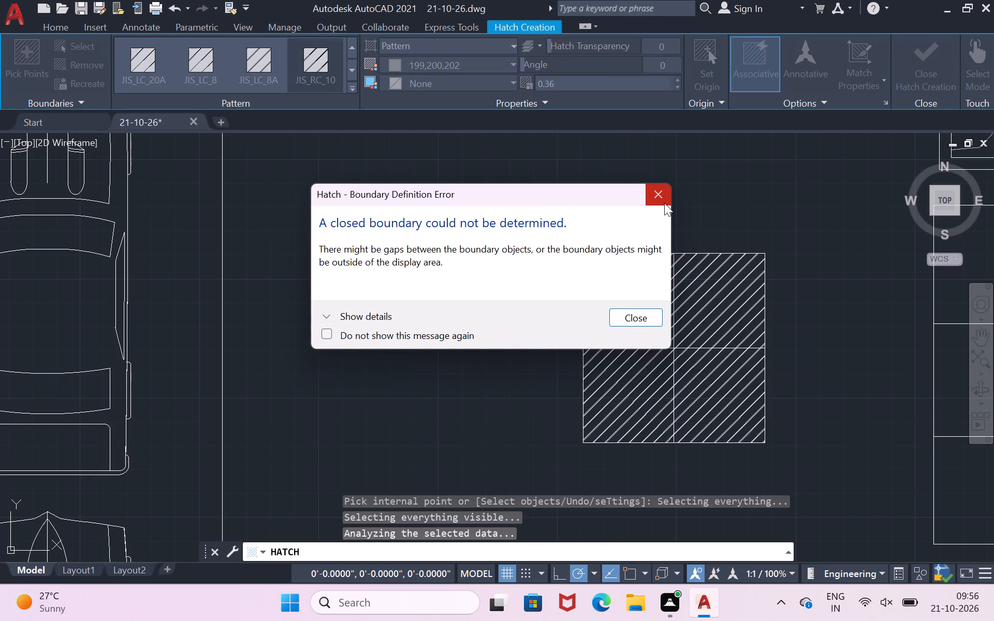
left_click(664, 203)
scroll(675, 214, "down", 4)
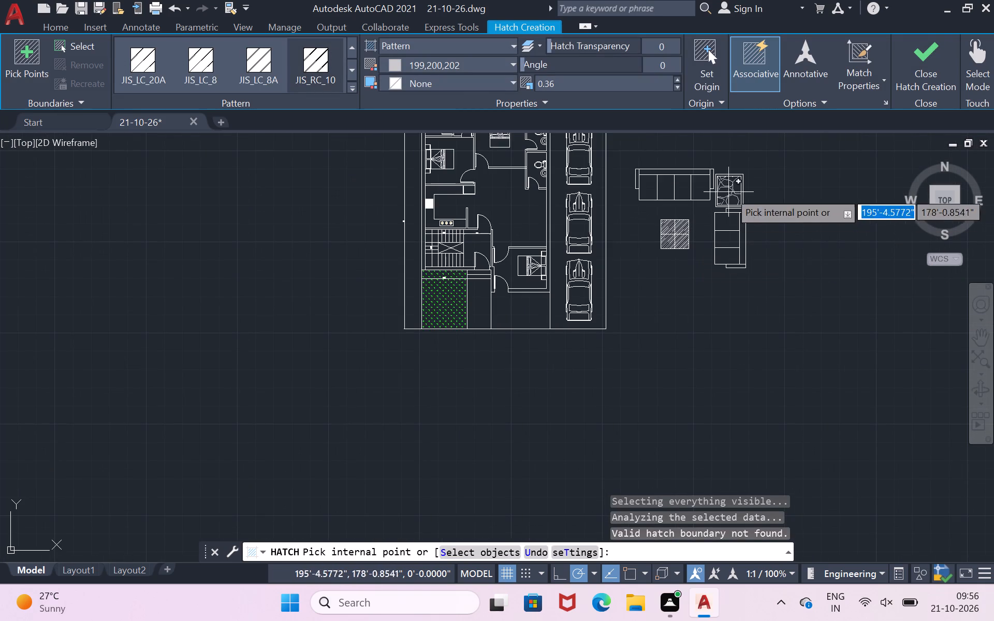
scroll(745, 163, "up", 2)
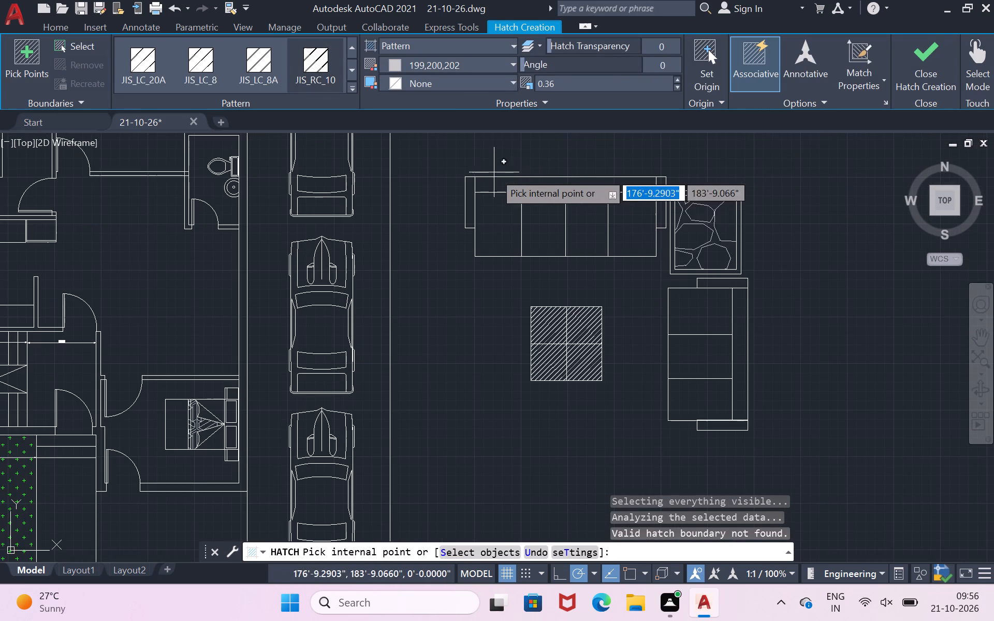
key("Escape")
Scale the whole living-room set by about 0.49 from a base point southeast of the sofas.
left_click(427, 161)
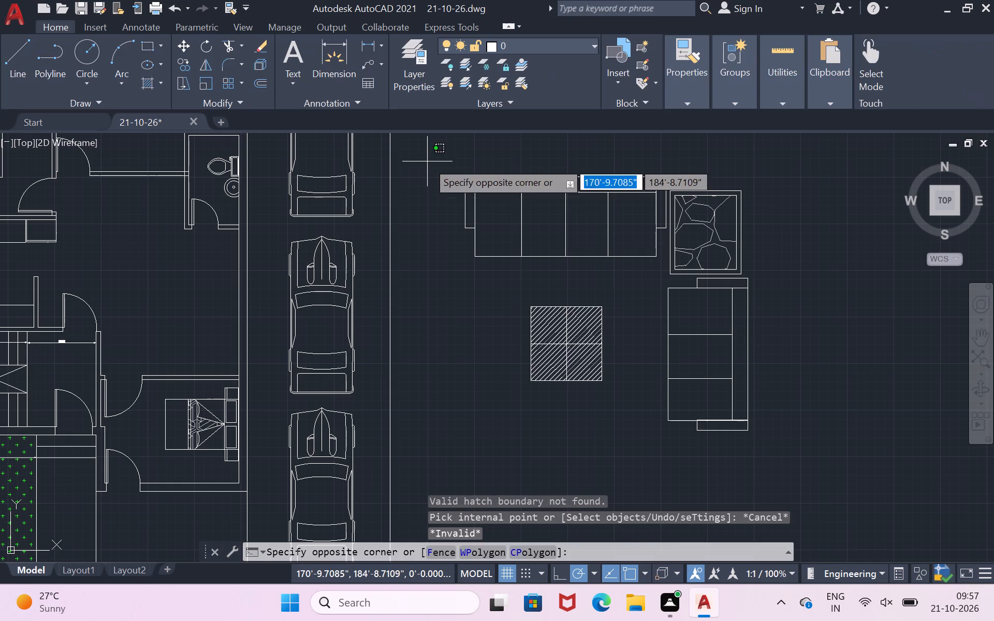
left_click(815, 468)
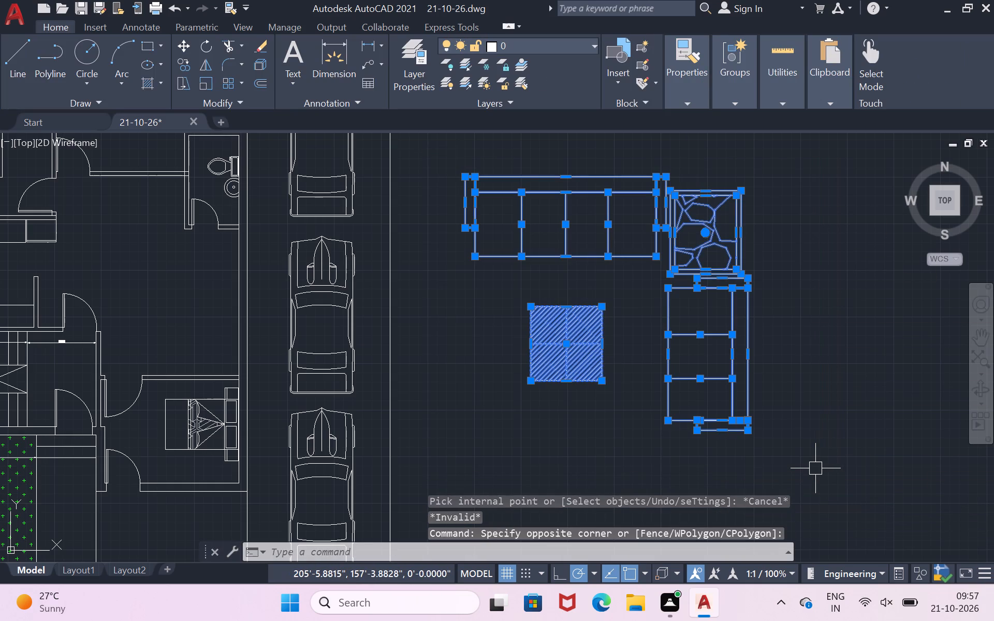
type("sc")
key("Return")
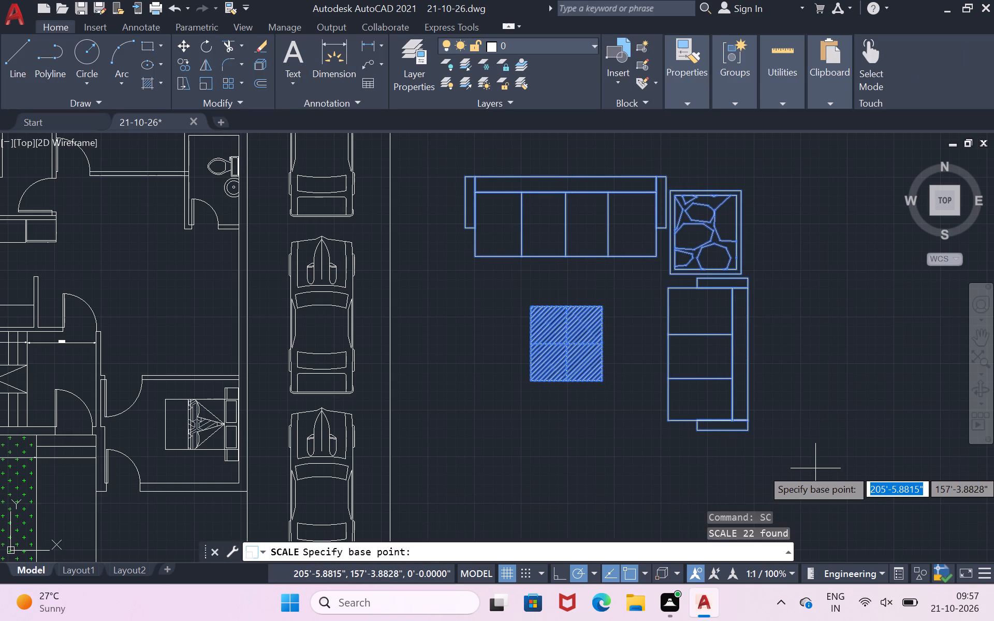
left_click(815, 468)
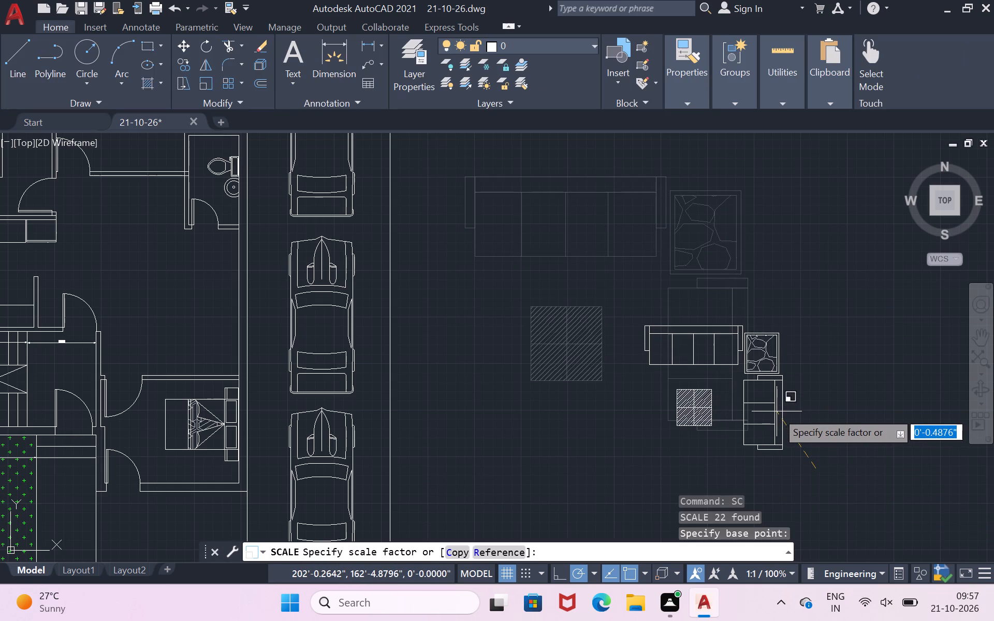
left_click(777, 411)
Move the whole living-room set closer to the house plan, into the empty space east of the parked cars.
scroll(777, 411, "down", 1)
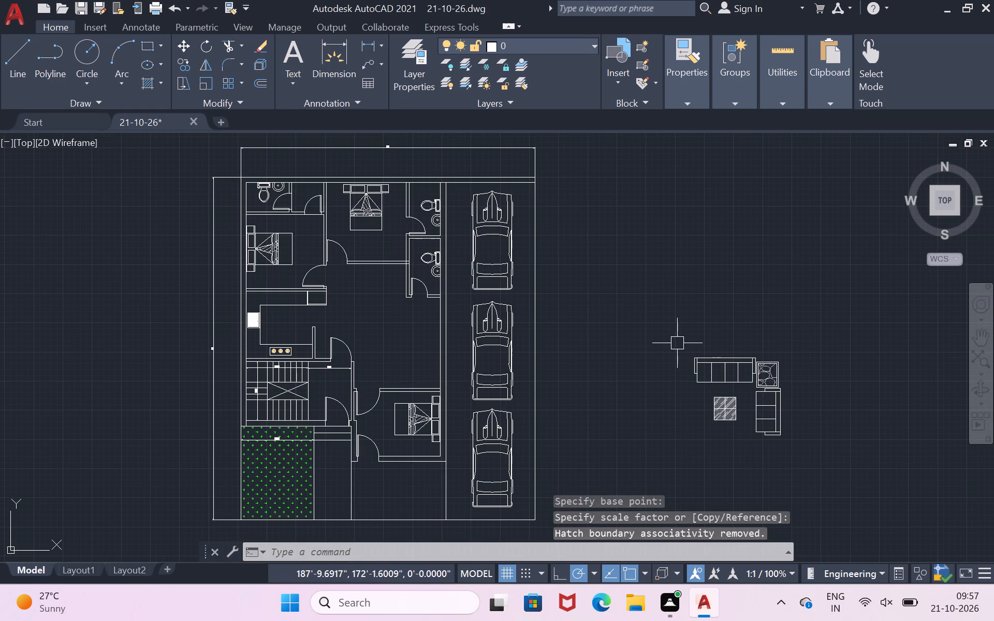
left_click(677, 343)
left_click(834, 481)
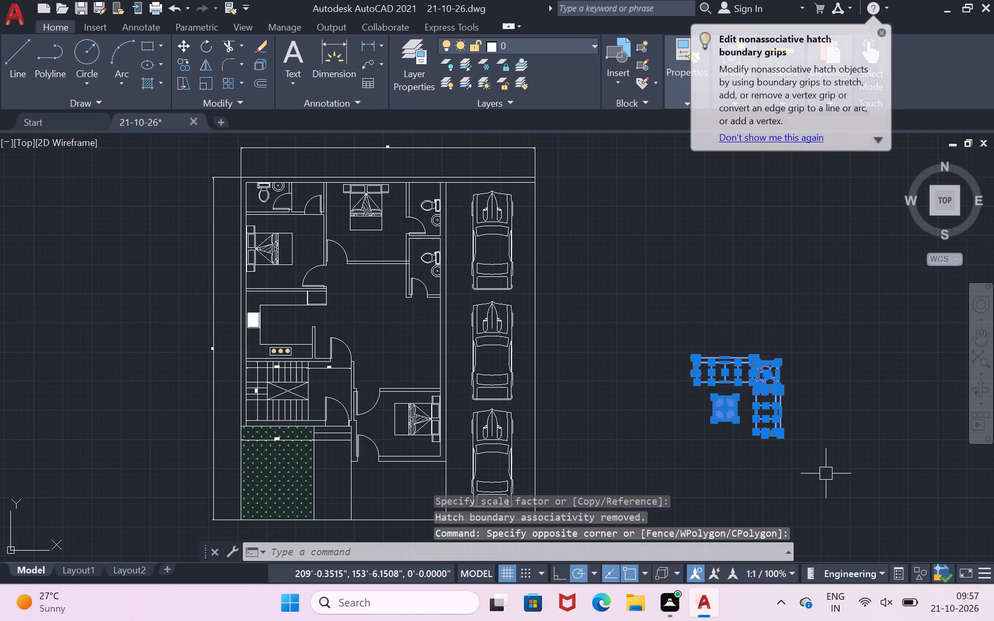
key("m")
key("Return")
left_click(826, 474)
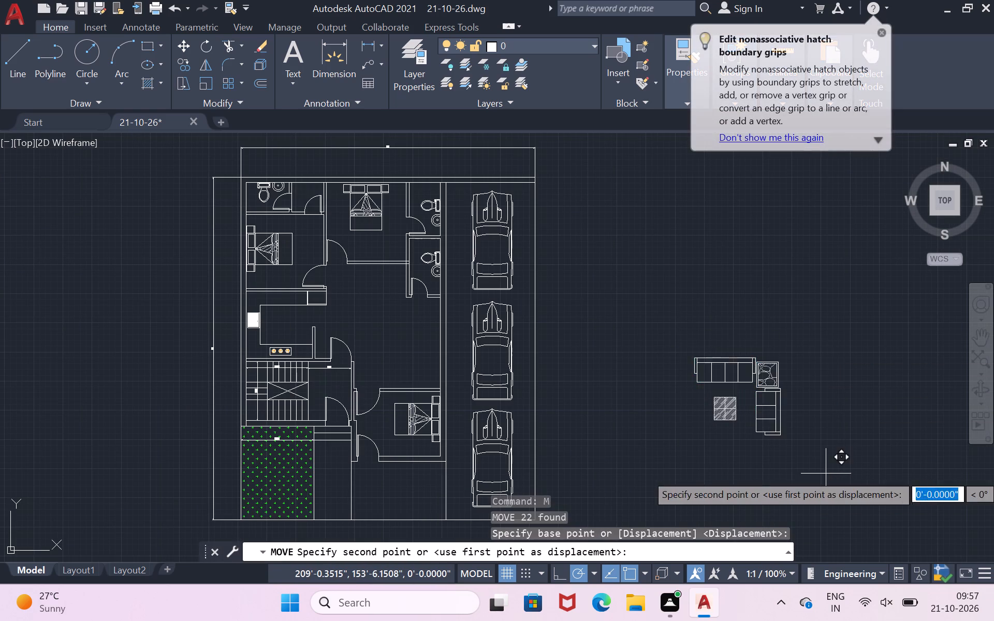
scroll(476, 419, "up", 2)
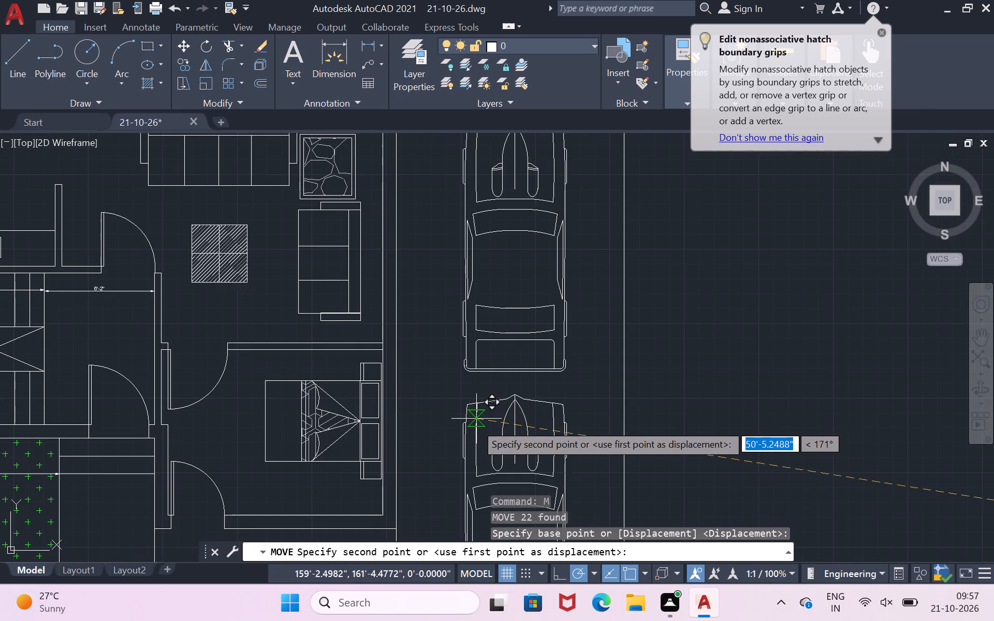
scroll(473, 430, "down", 1)
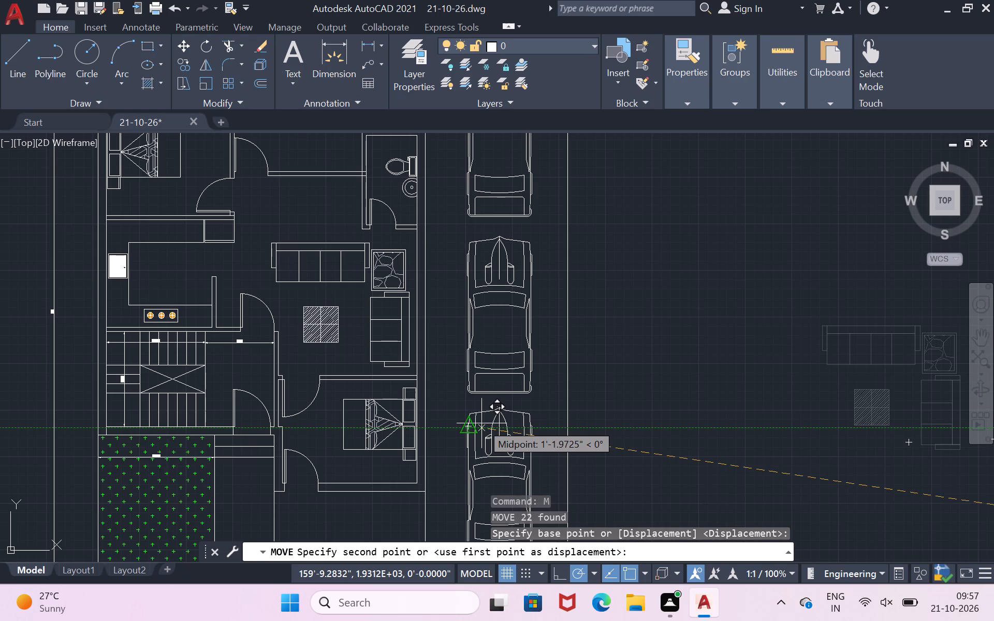
left_click(899, 474)
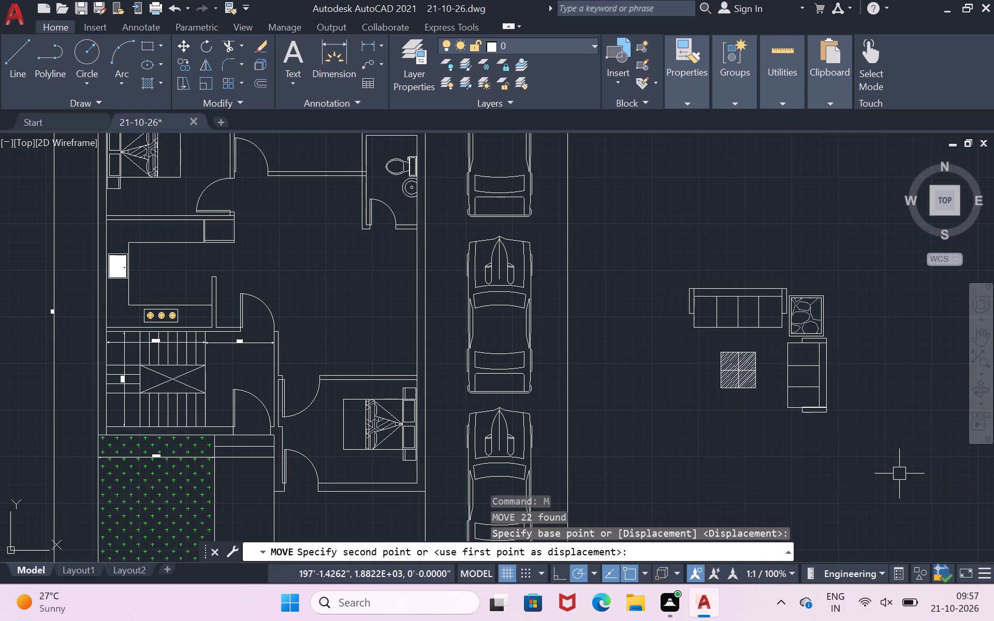
Scale the whole living-room set by about 0.93 from a base point southeast of the sofas.
left_click(666, 280)
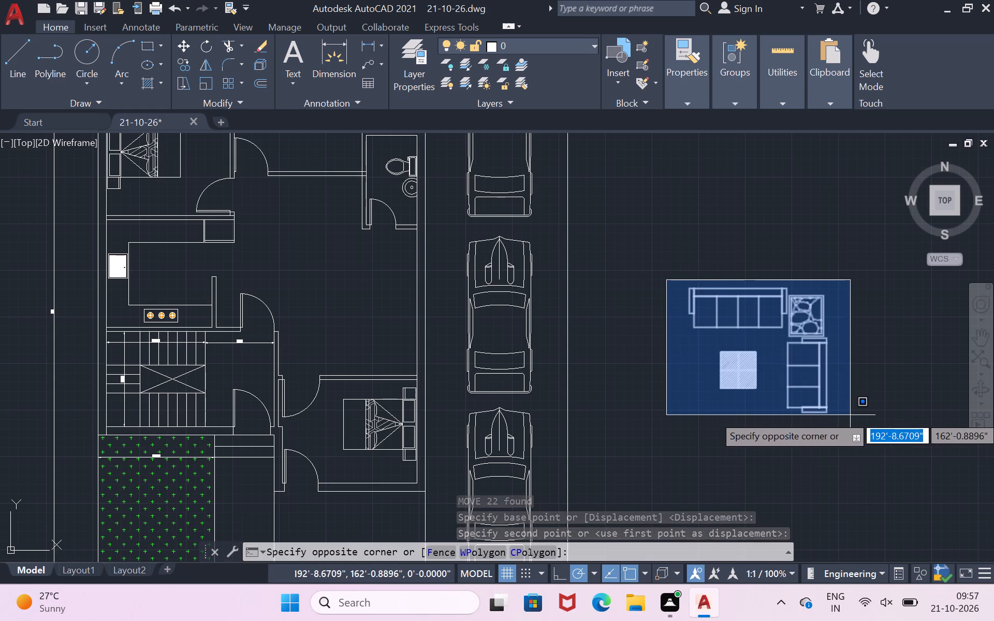
left_click(854, 449)
type("sc")
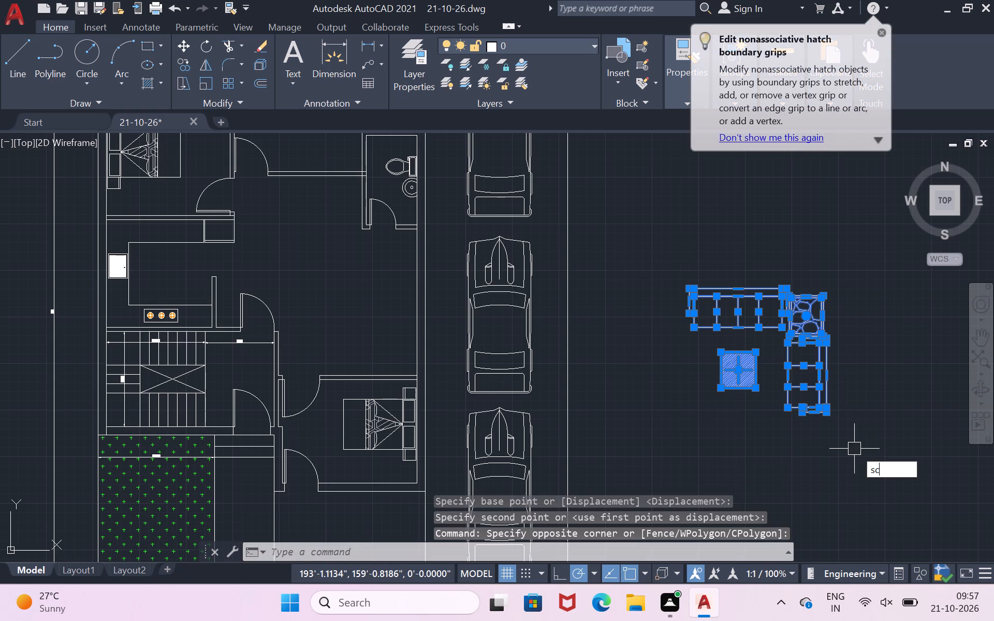
key("Return")
left_click(854, 449)
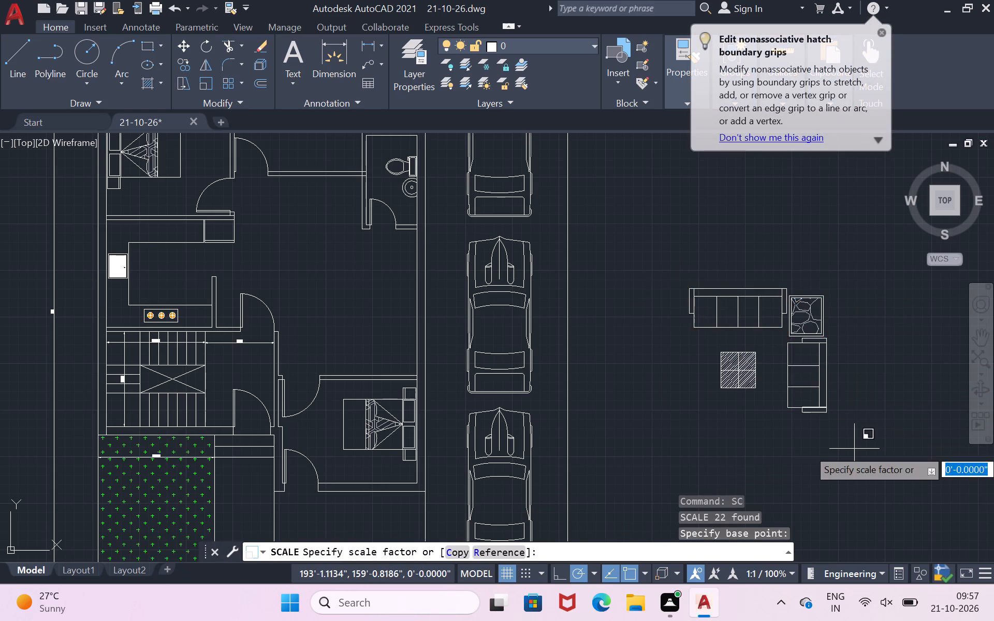
left_click(818, 395)
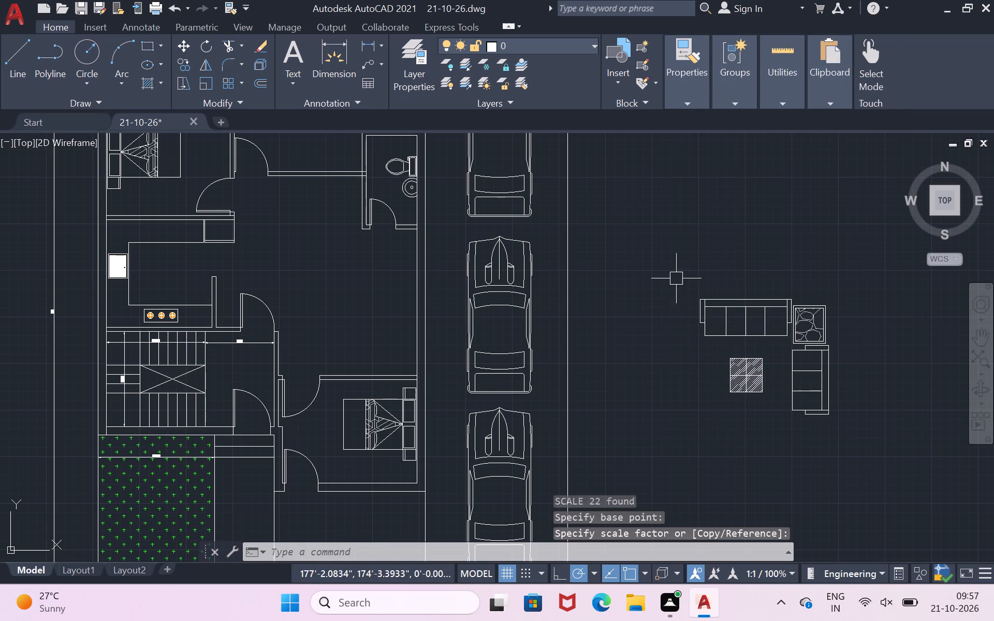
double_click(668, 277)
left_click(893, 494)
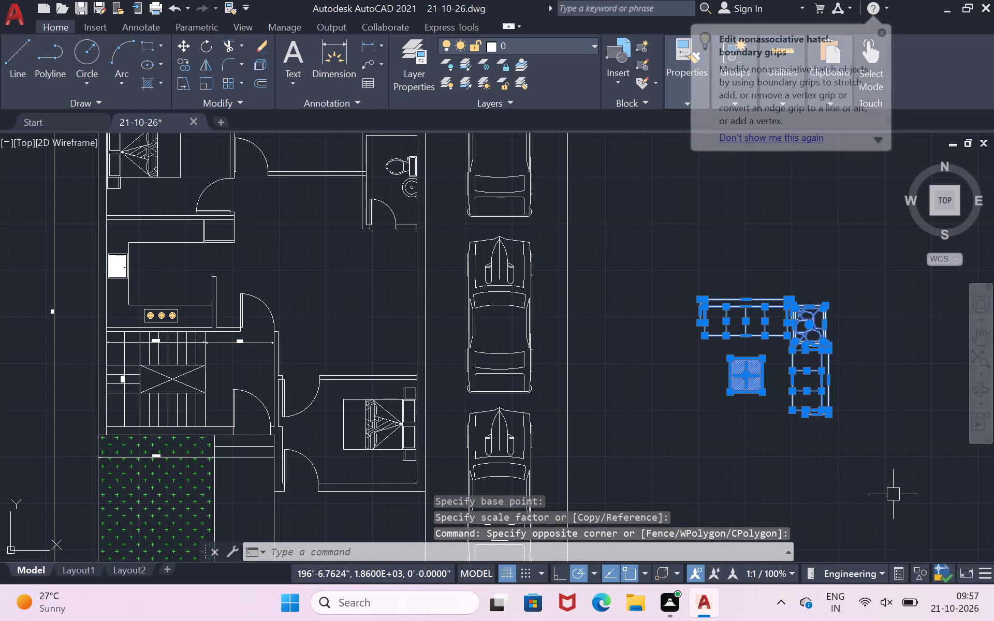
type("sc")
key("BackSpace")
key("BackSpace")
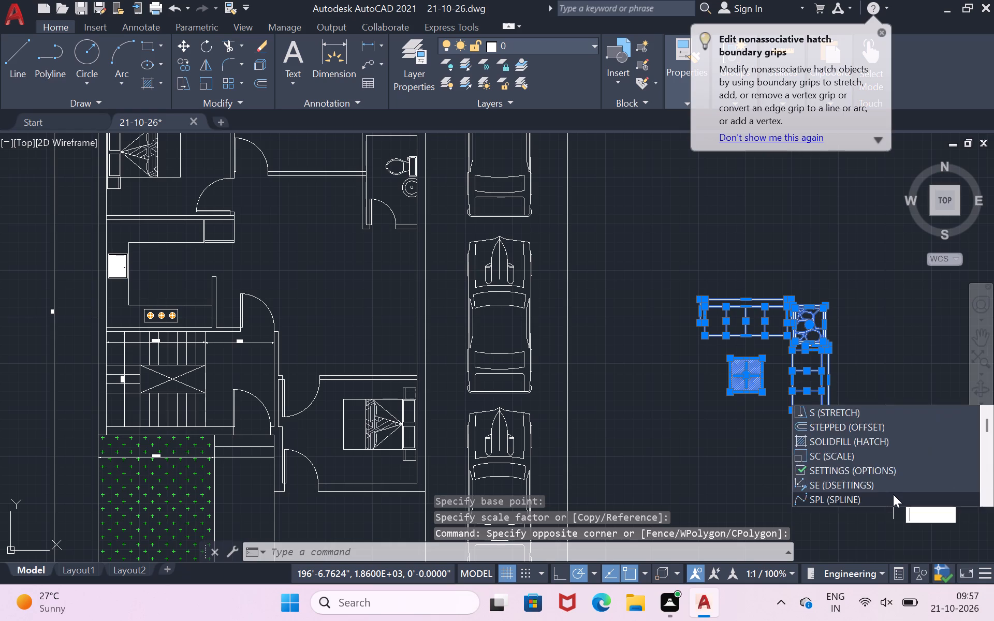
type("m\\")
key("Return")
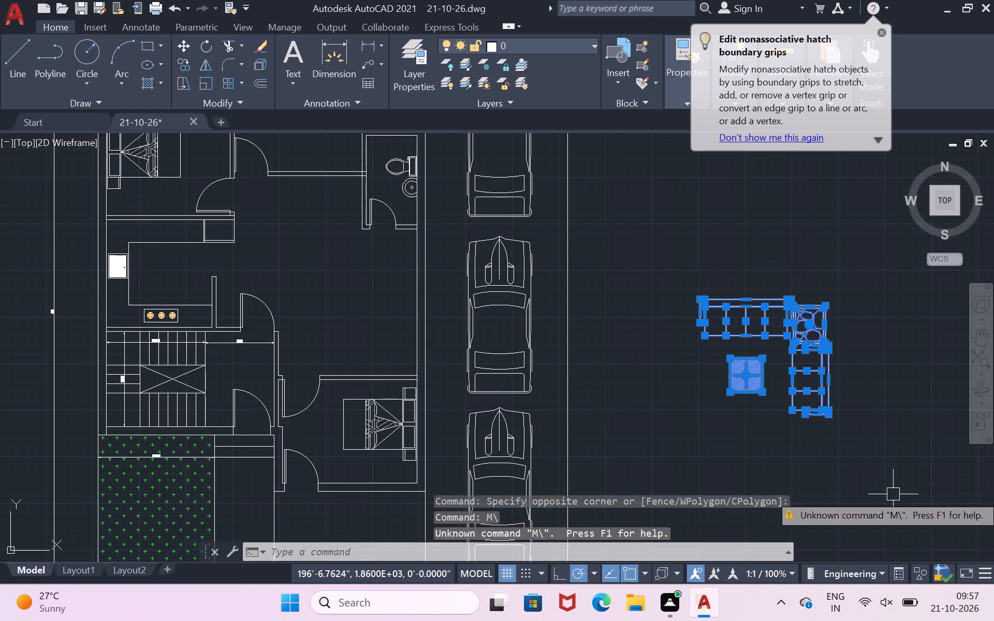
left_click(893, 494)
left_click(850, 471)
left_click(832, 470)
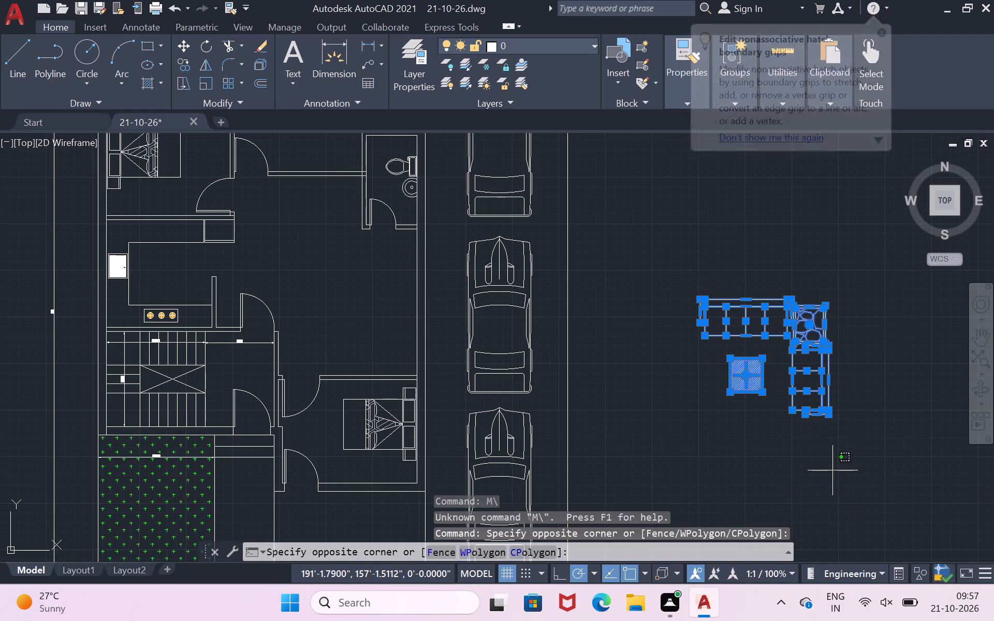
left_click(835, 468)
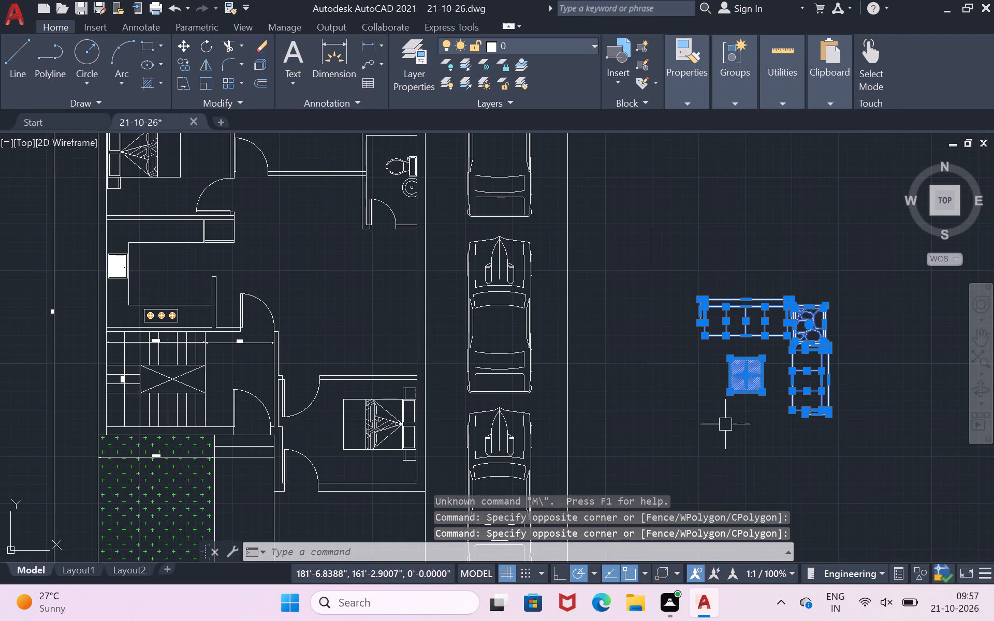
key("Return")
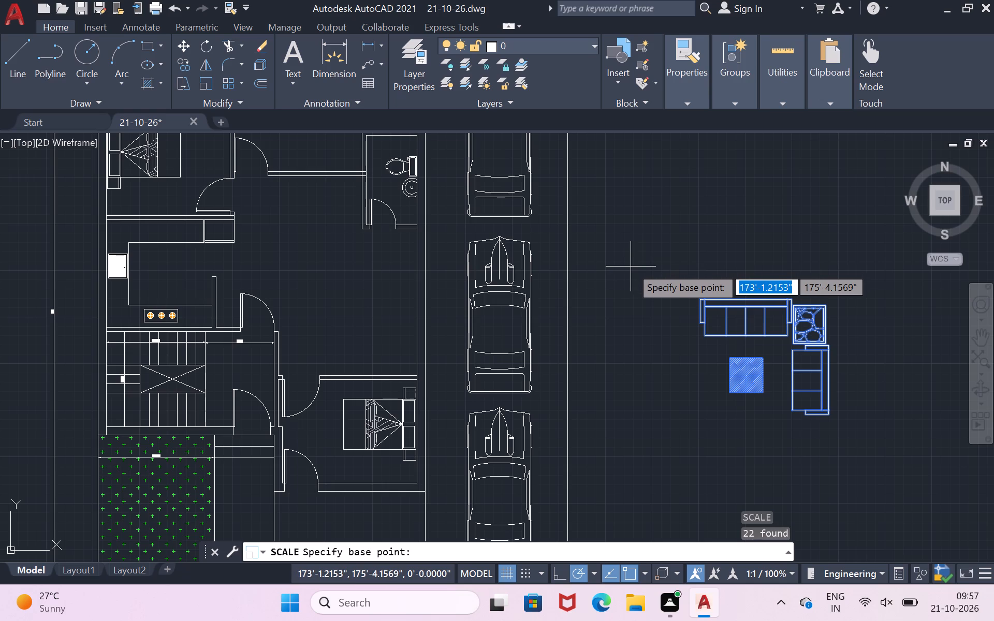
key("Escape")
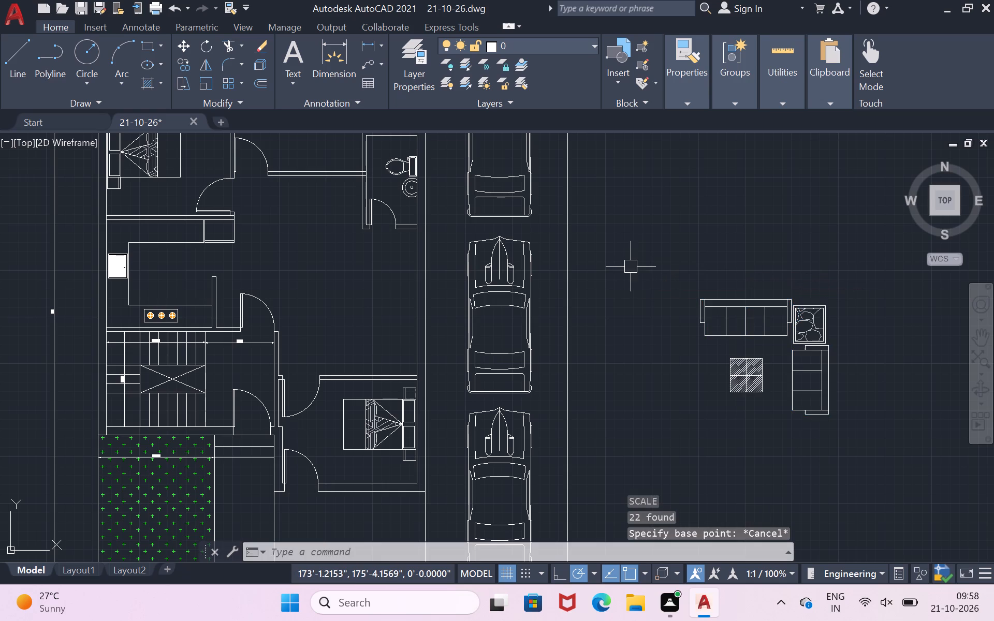
Move the whole living-room set into the house plan's living room, between the east toilet and the southeast bedroom.
left_click(662, 280)
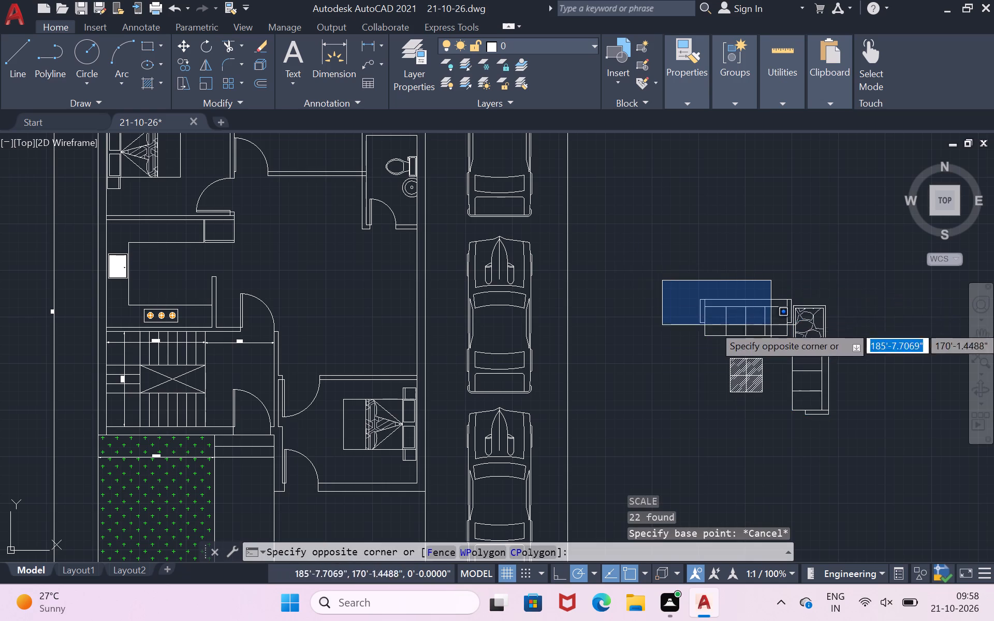
left_click(844, 434)
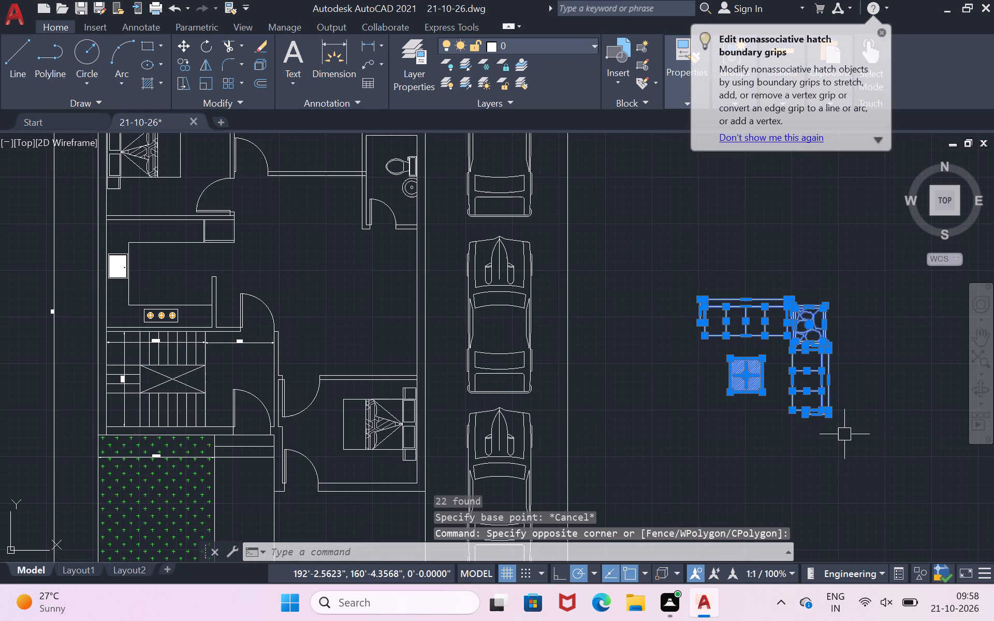
key("m")
key("Return")
left_click(844, 434)
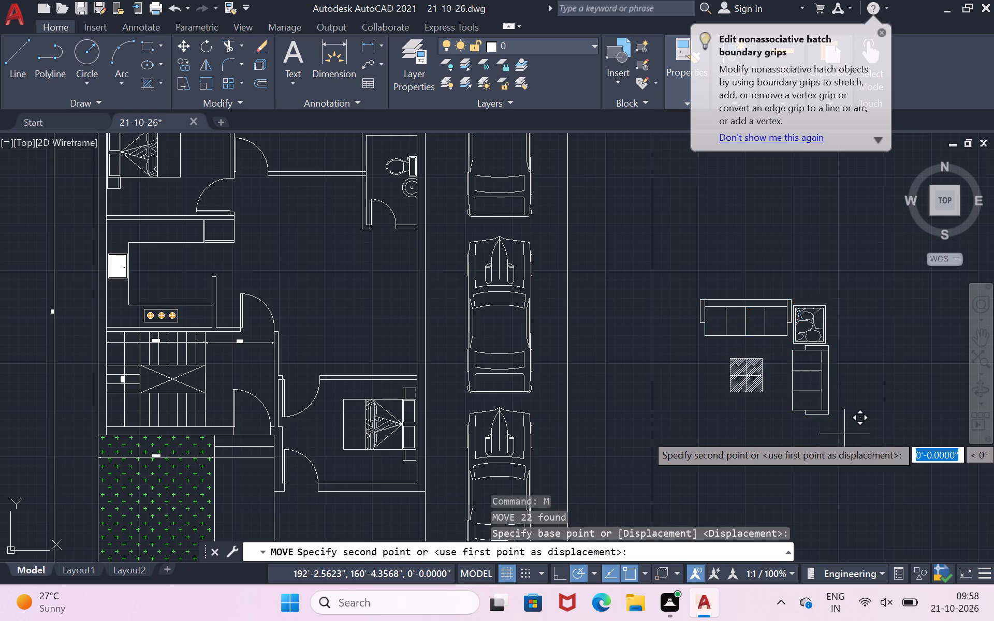
left_click(423, 381)
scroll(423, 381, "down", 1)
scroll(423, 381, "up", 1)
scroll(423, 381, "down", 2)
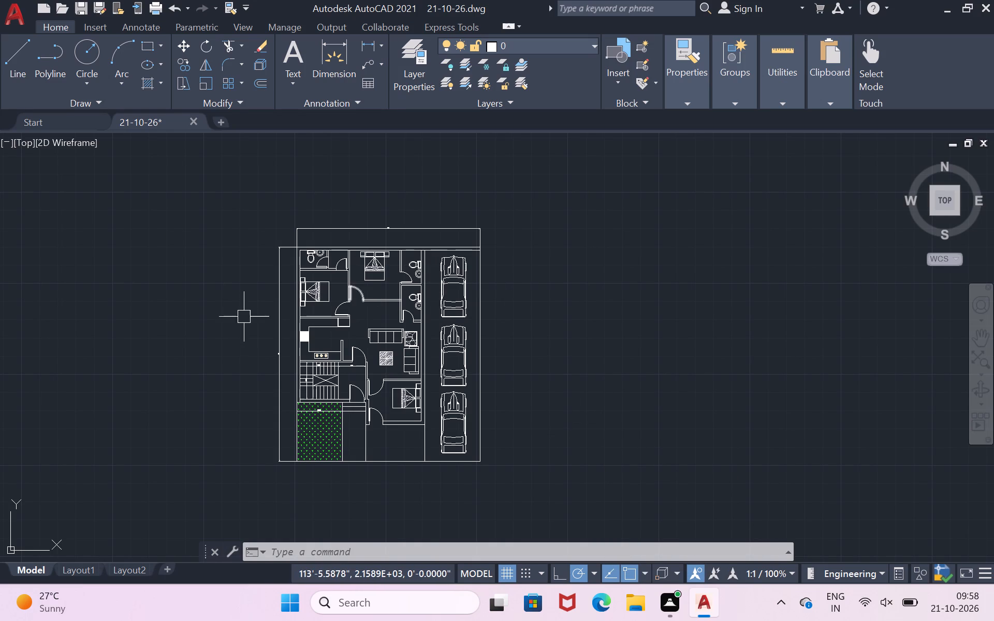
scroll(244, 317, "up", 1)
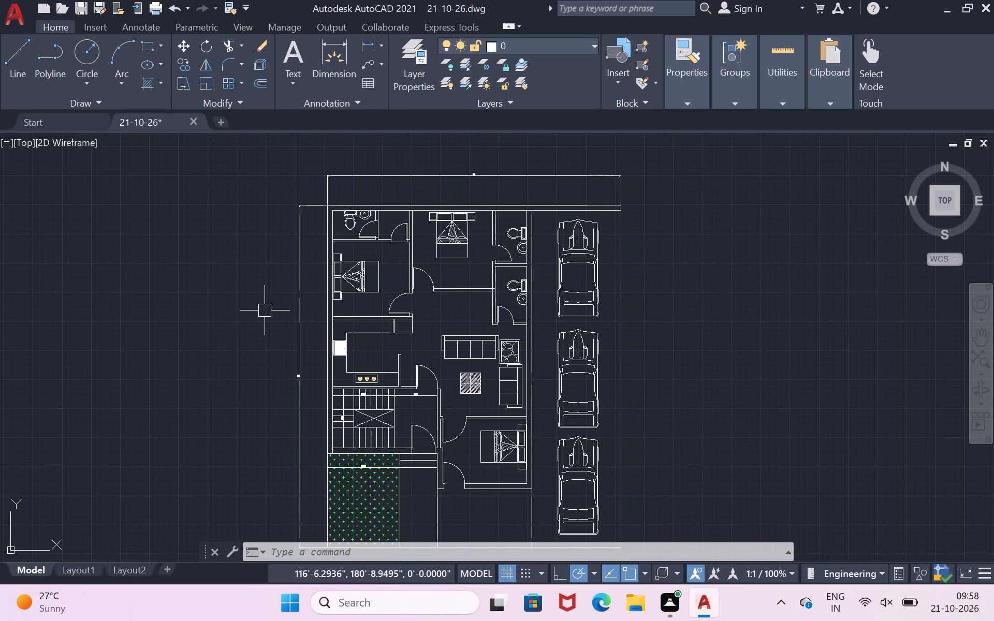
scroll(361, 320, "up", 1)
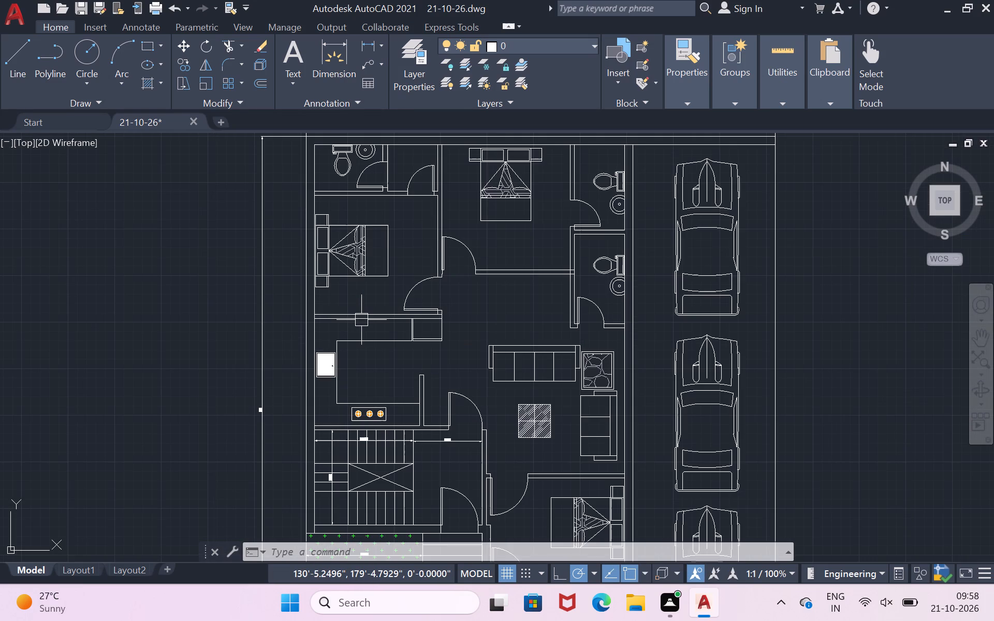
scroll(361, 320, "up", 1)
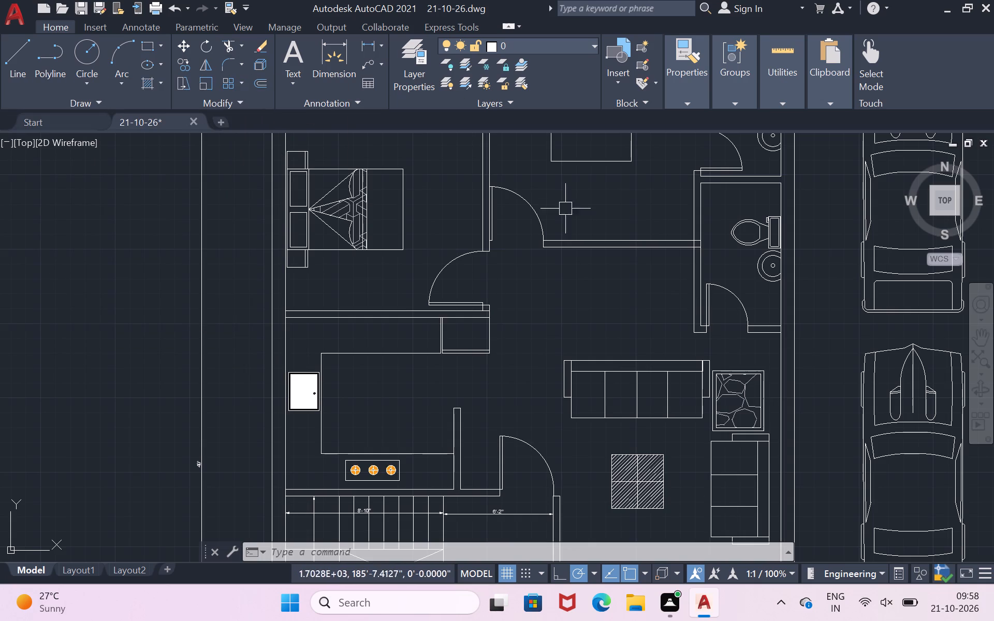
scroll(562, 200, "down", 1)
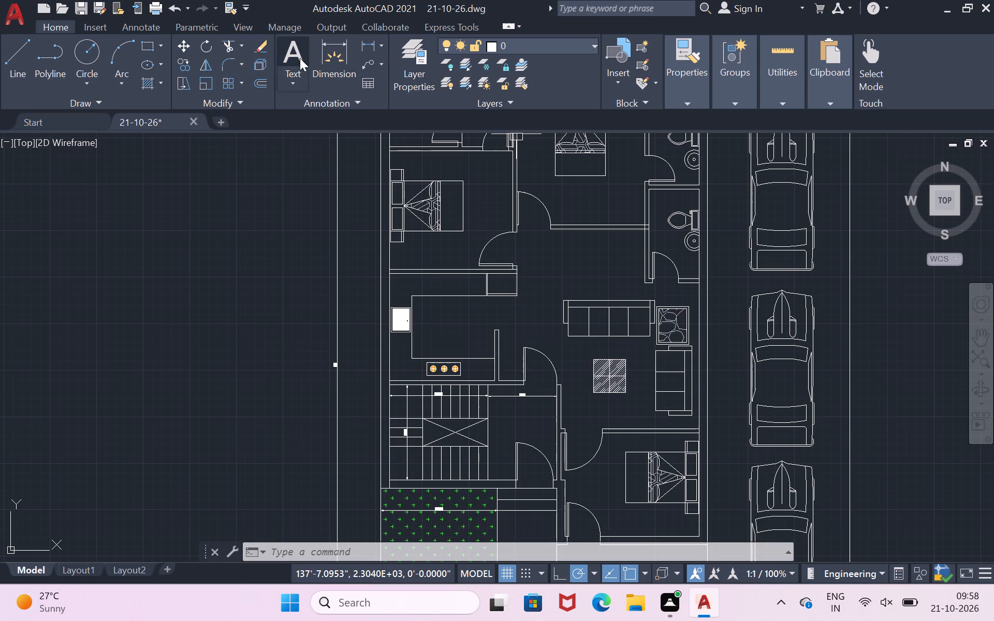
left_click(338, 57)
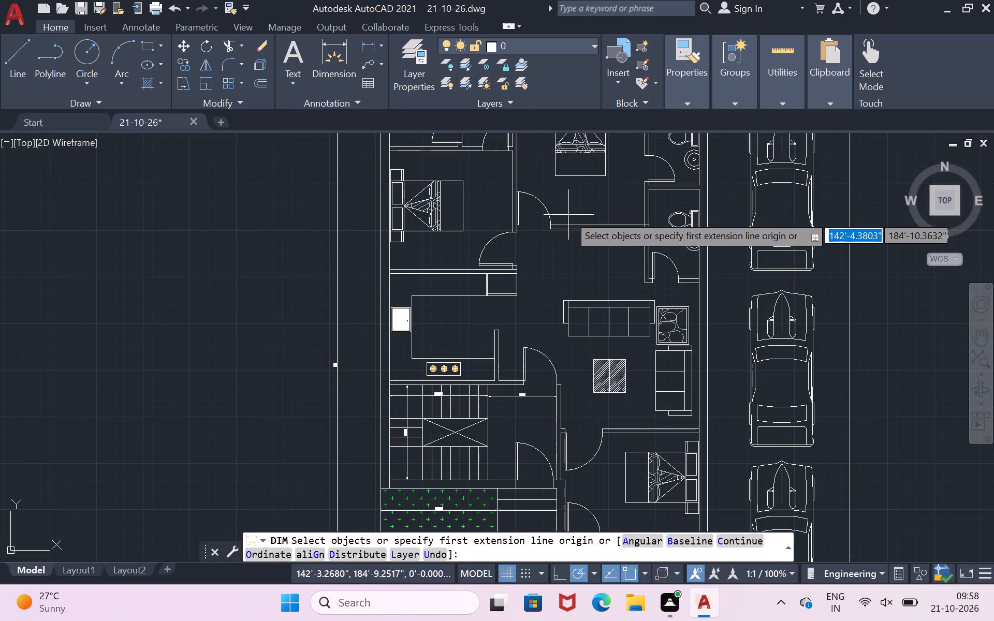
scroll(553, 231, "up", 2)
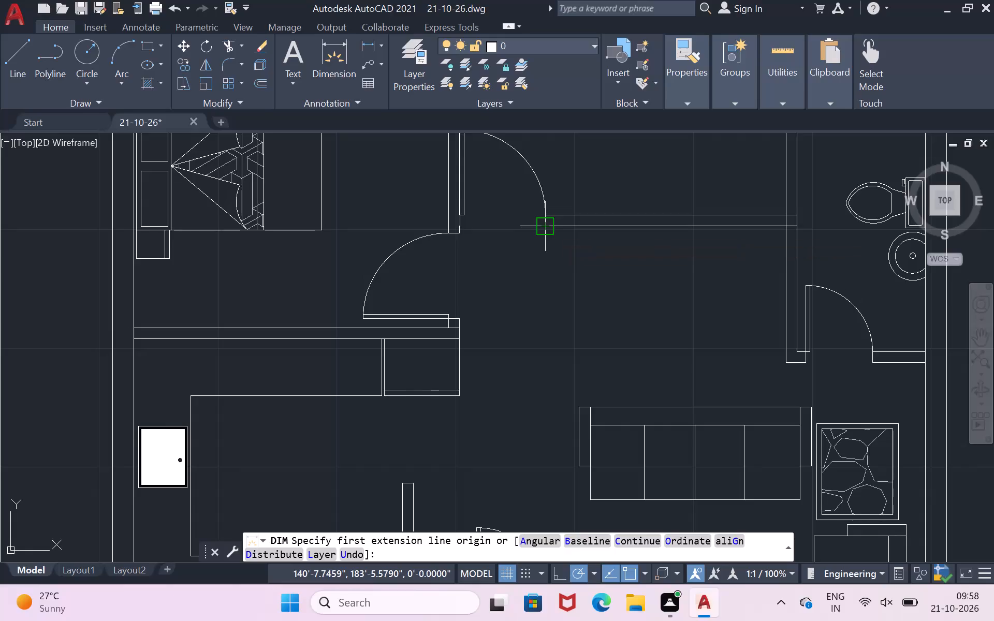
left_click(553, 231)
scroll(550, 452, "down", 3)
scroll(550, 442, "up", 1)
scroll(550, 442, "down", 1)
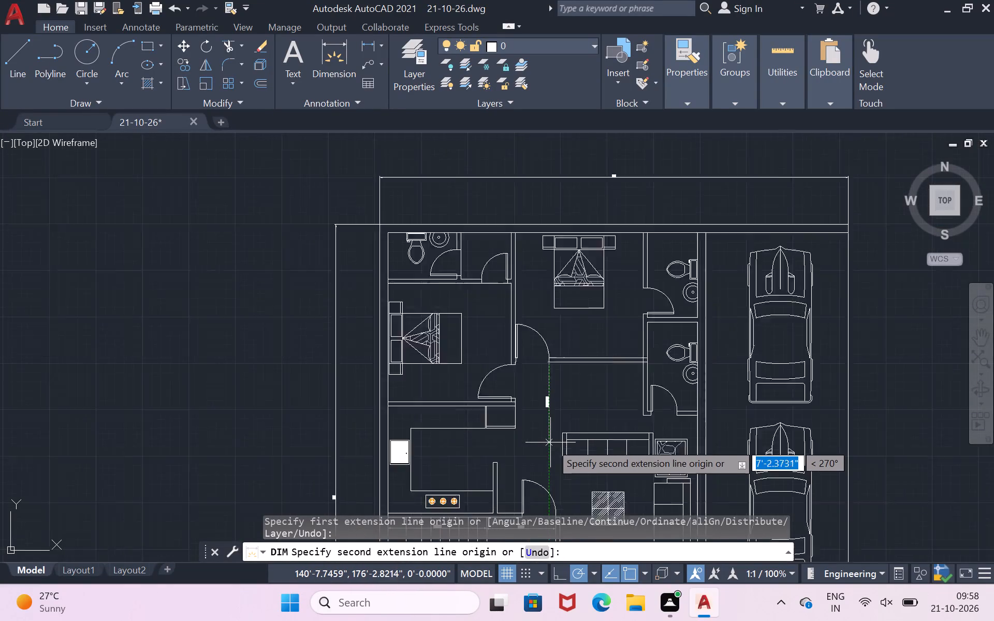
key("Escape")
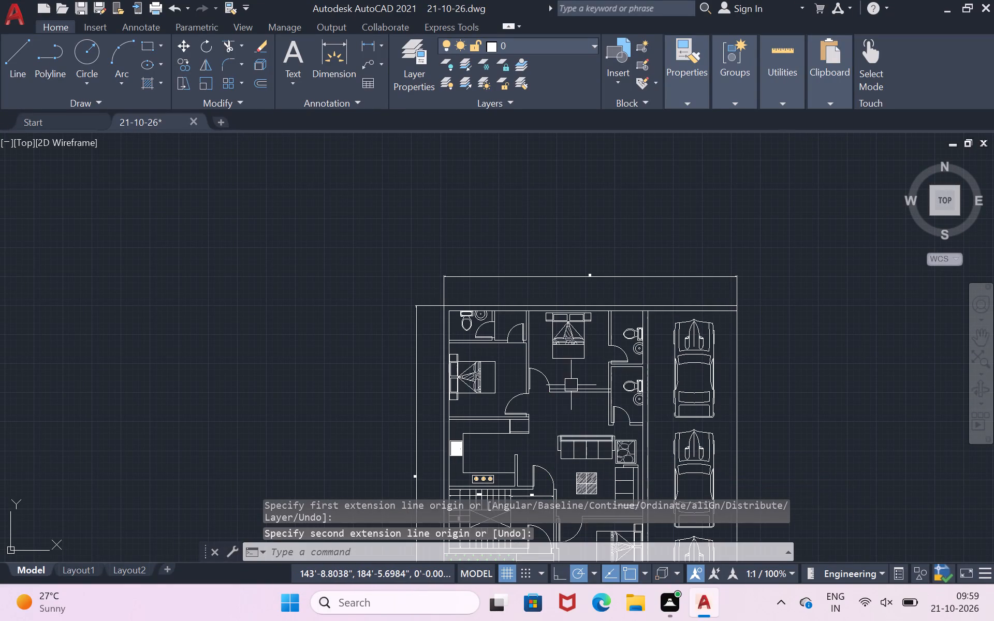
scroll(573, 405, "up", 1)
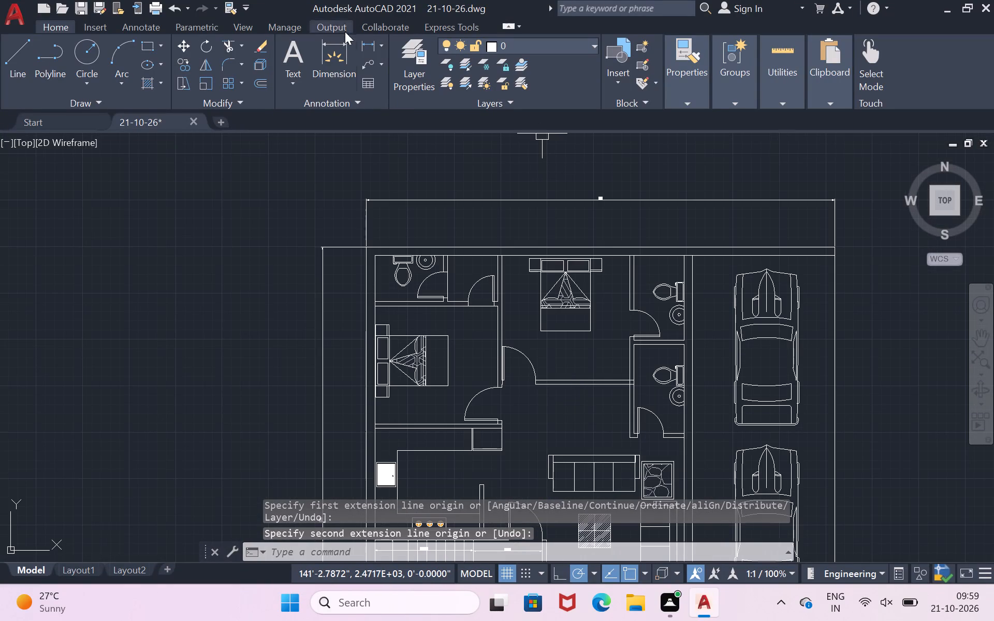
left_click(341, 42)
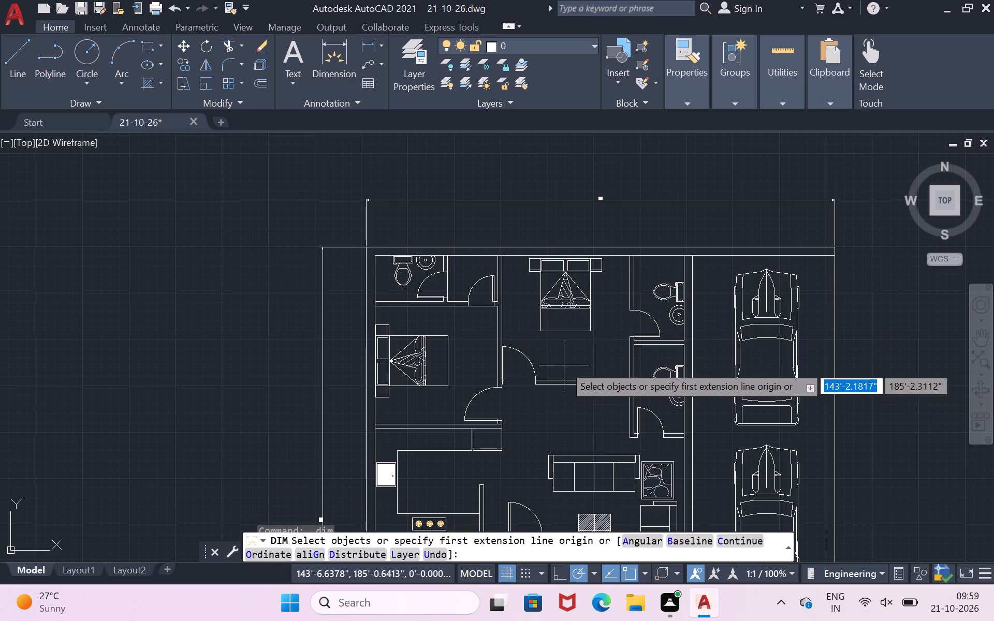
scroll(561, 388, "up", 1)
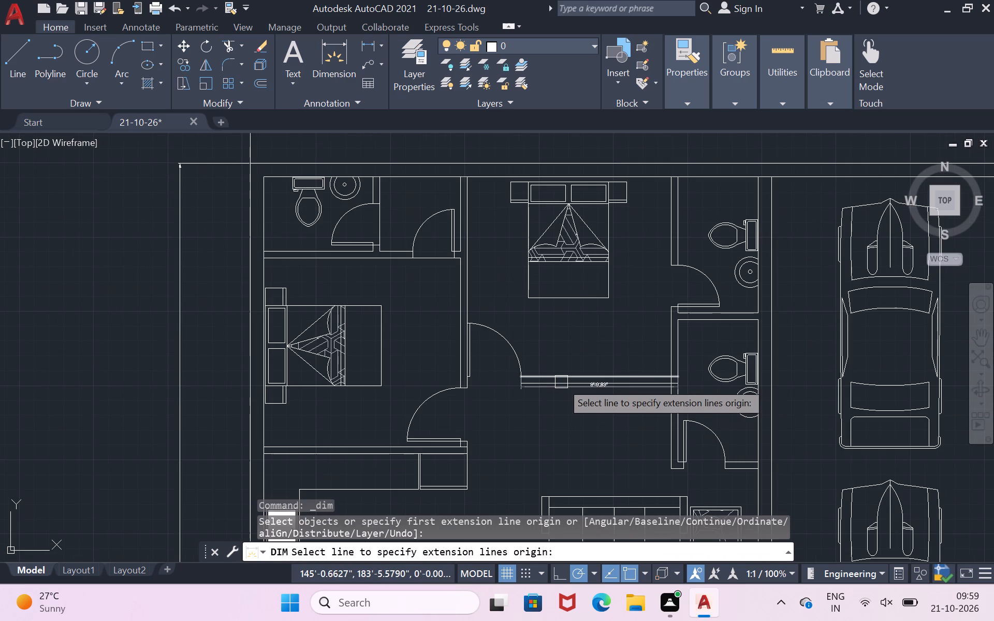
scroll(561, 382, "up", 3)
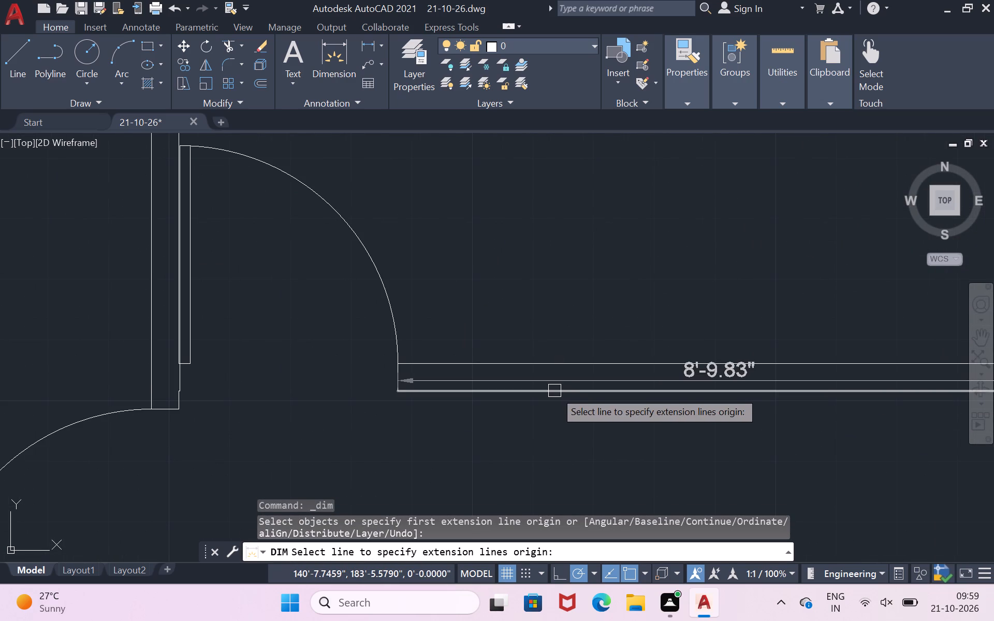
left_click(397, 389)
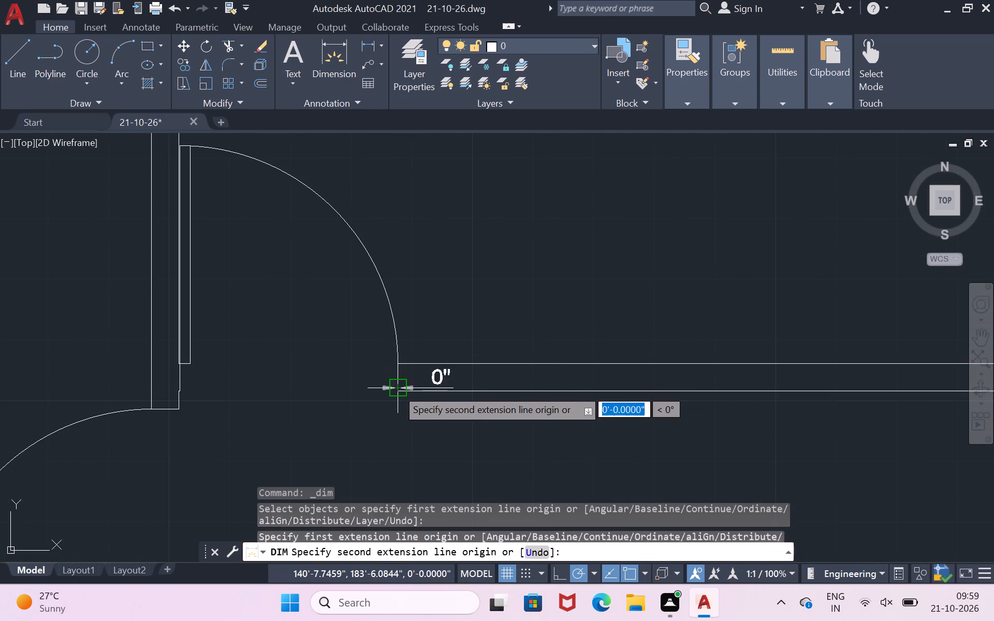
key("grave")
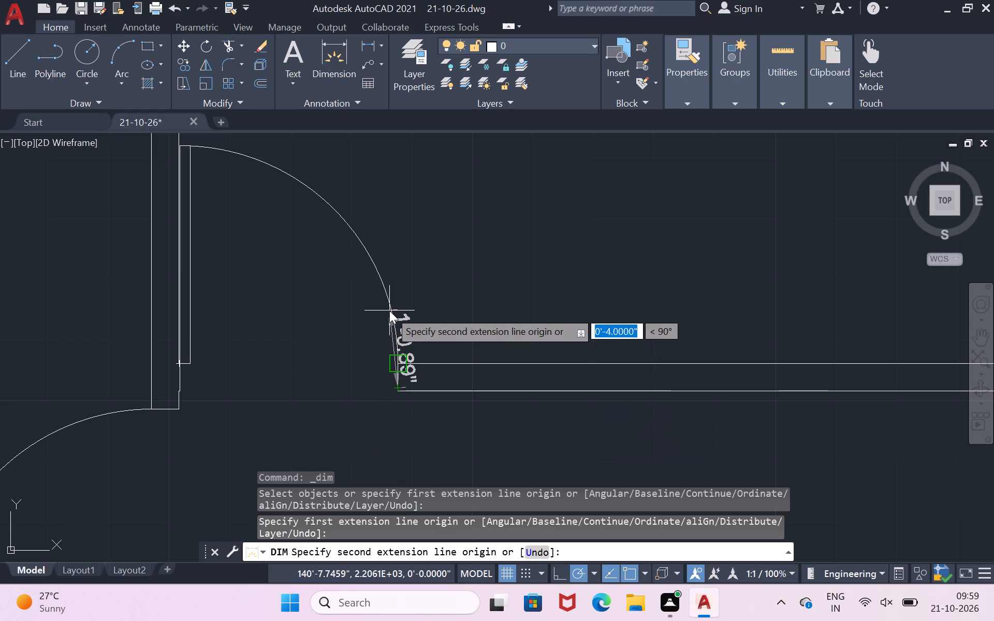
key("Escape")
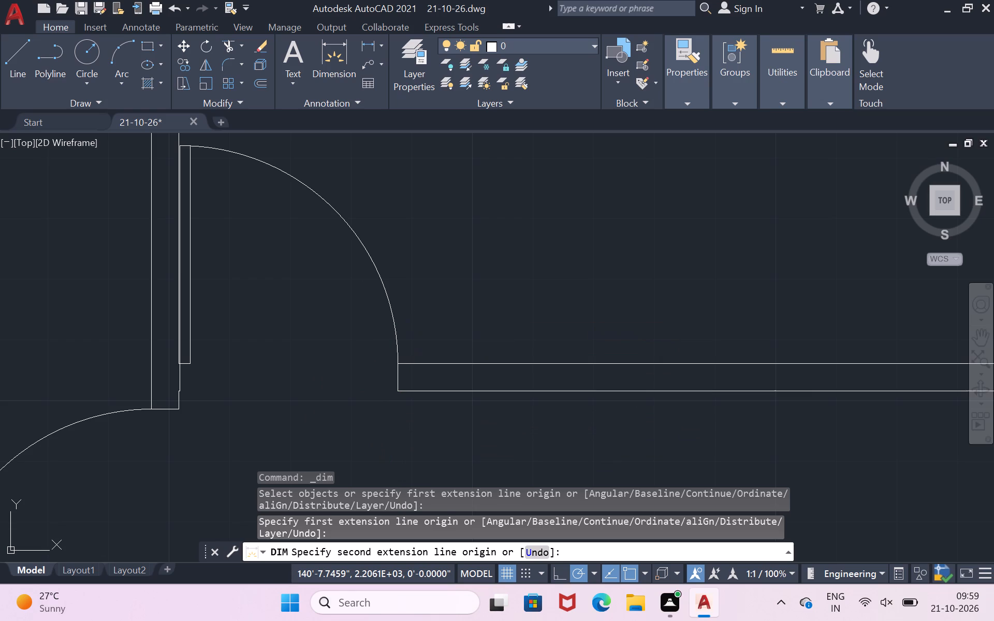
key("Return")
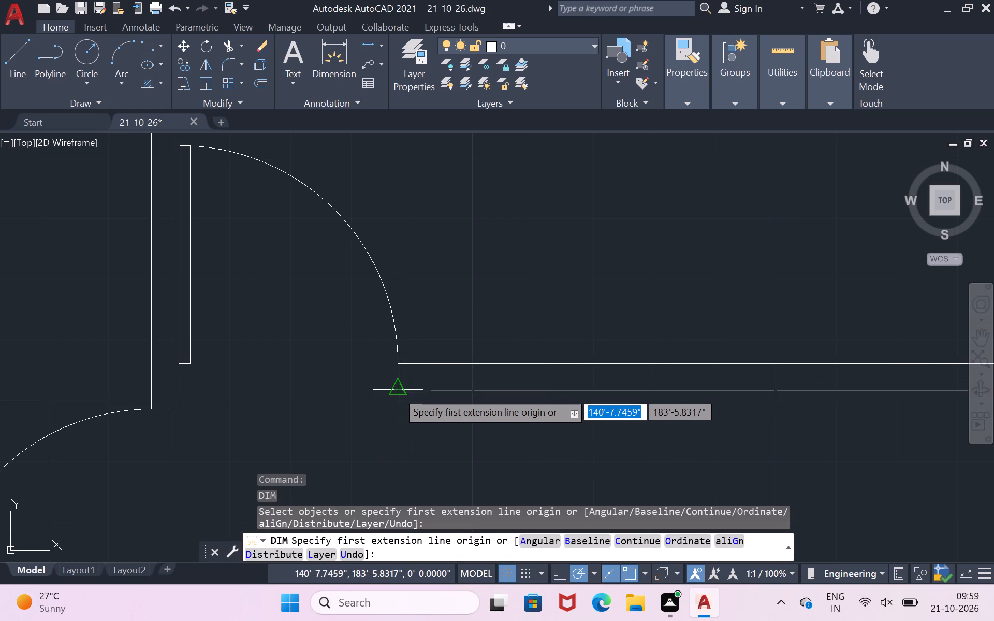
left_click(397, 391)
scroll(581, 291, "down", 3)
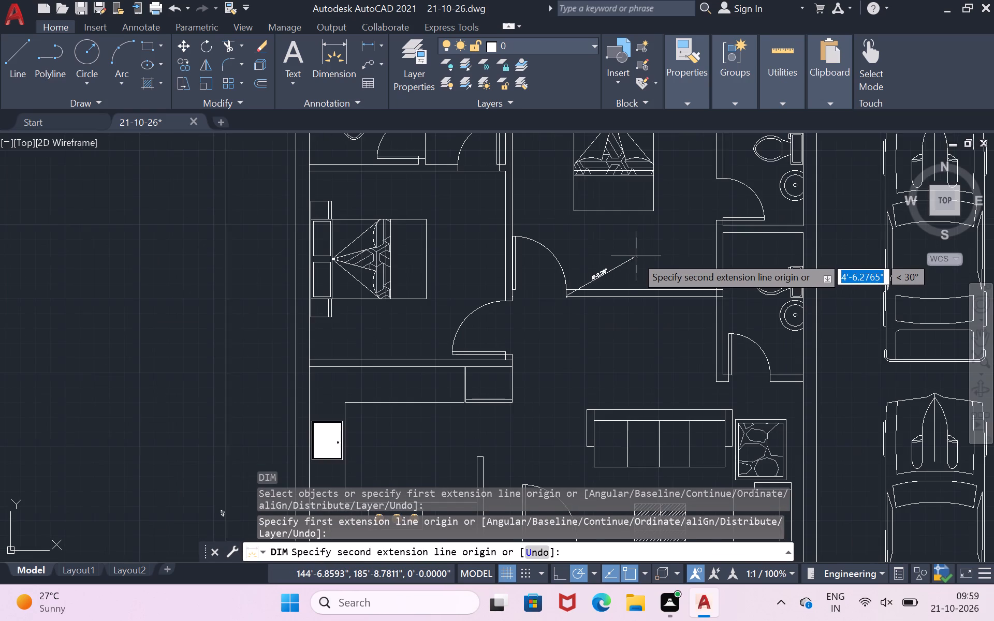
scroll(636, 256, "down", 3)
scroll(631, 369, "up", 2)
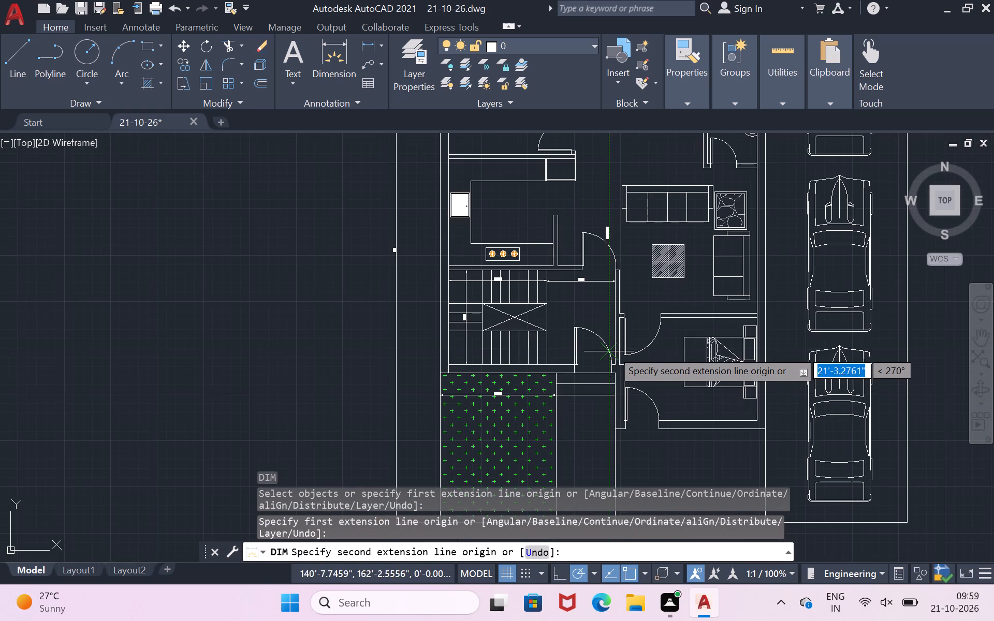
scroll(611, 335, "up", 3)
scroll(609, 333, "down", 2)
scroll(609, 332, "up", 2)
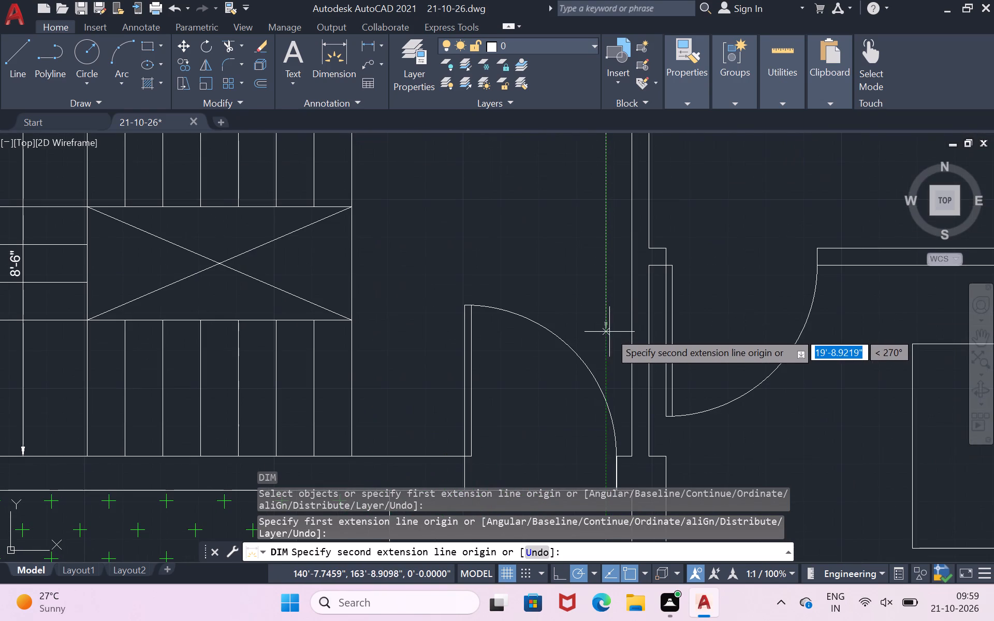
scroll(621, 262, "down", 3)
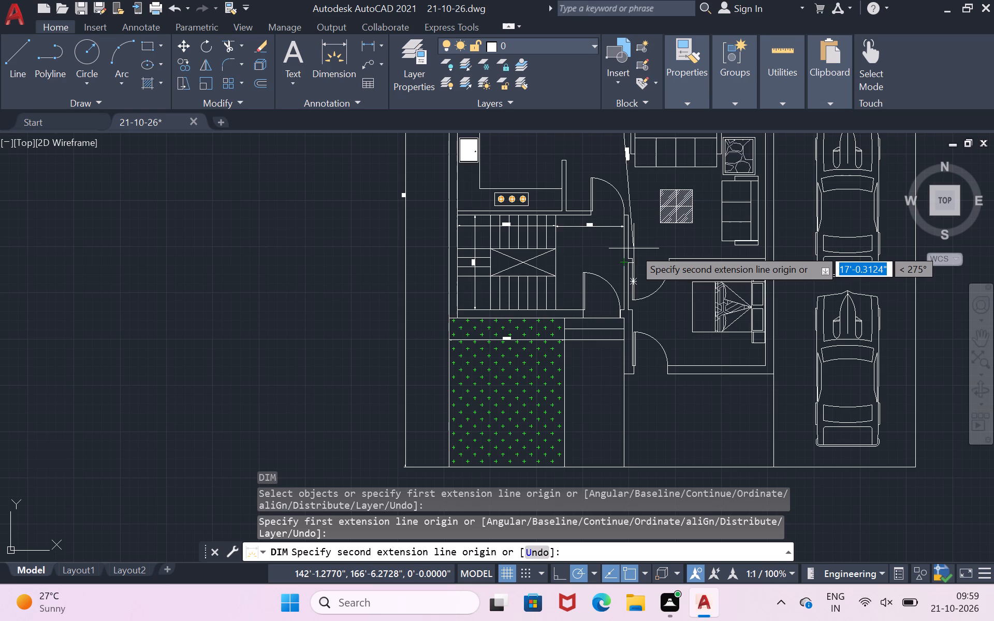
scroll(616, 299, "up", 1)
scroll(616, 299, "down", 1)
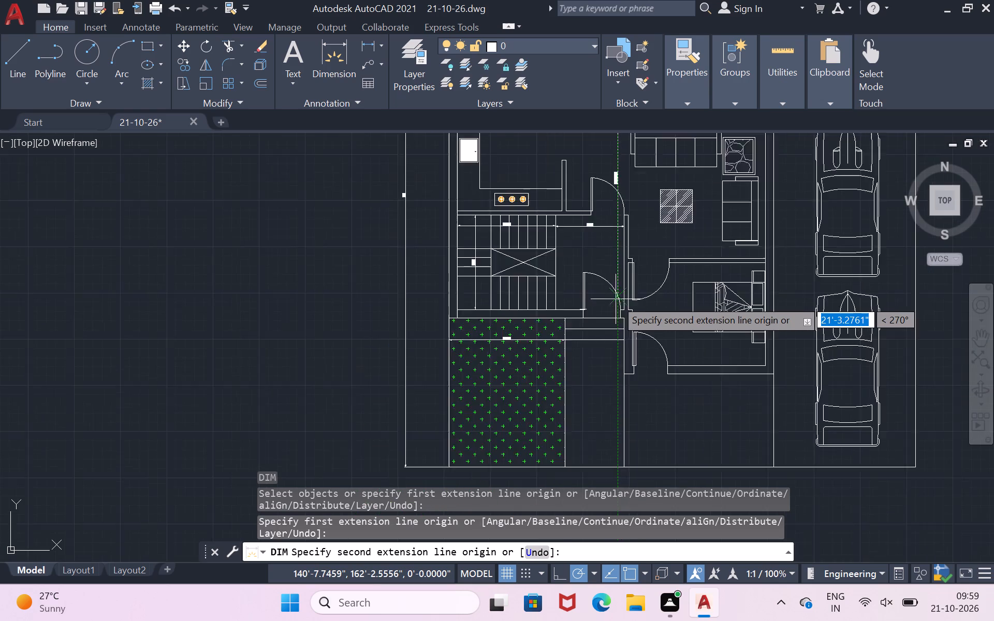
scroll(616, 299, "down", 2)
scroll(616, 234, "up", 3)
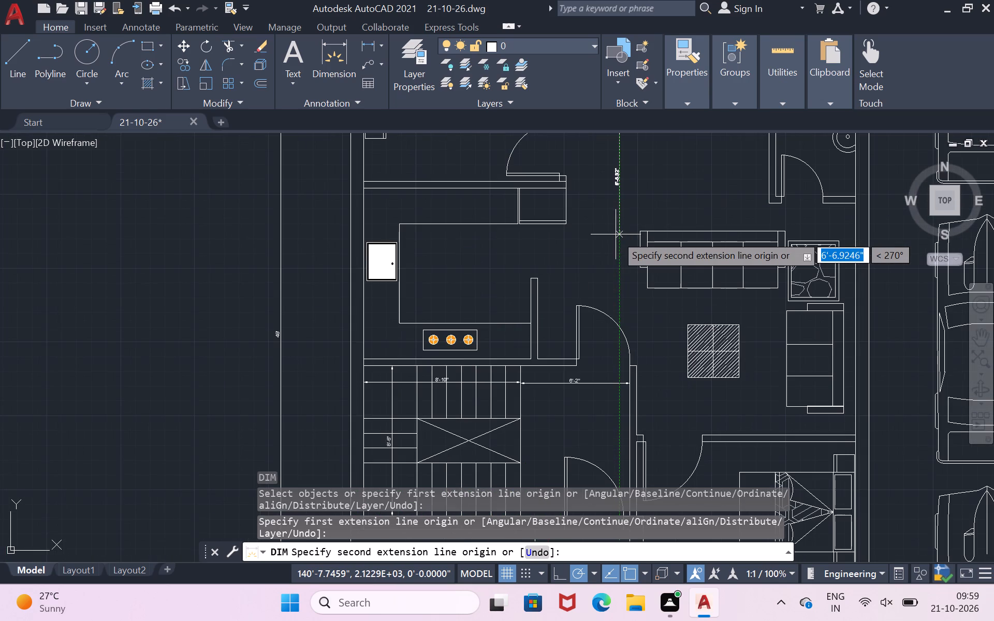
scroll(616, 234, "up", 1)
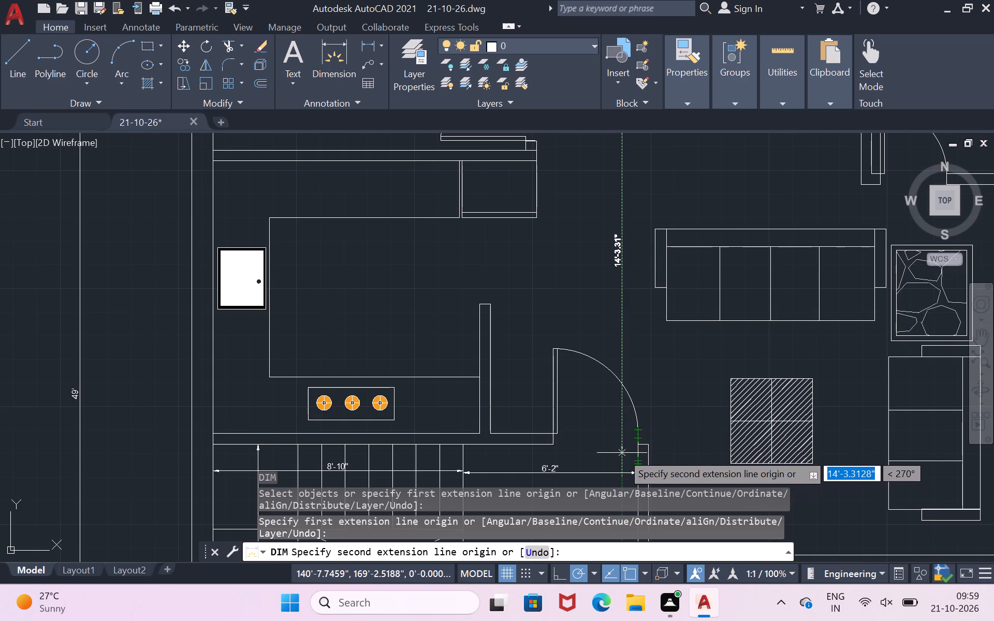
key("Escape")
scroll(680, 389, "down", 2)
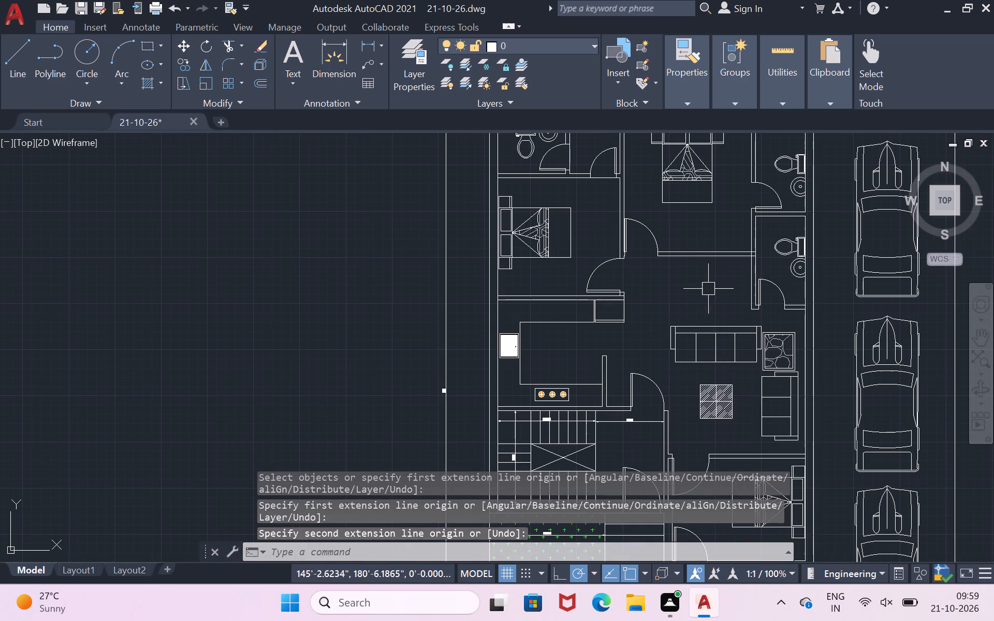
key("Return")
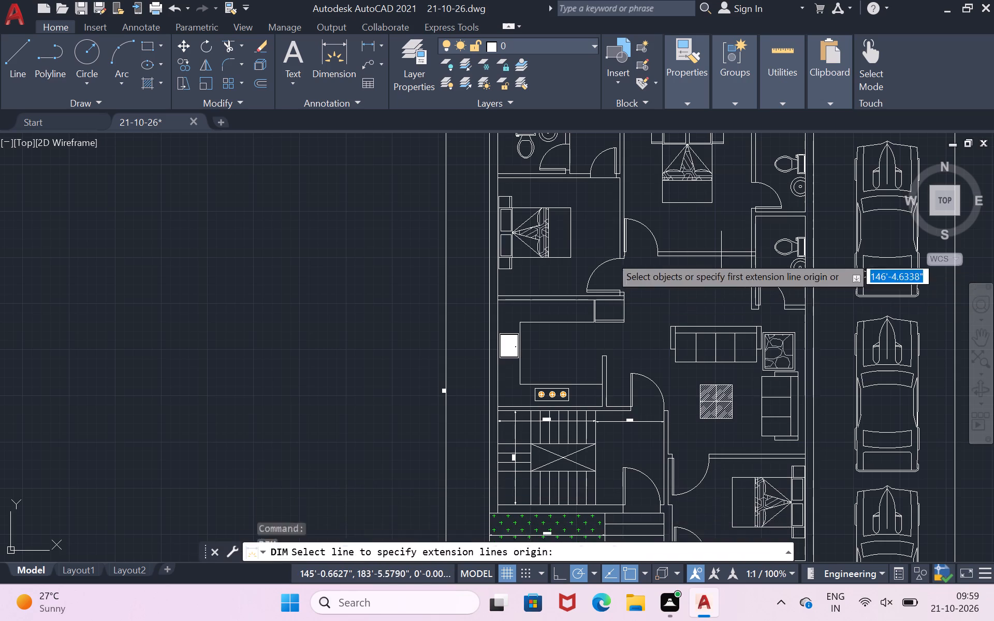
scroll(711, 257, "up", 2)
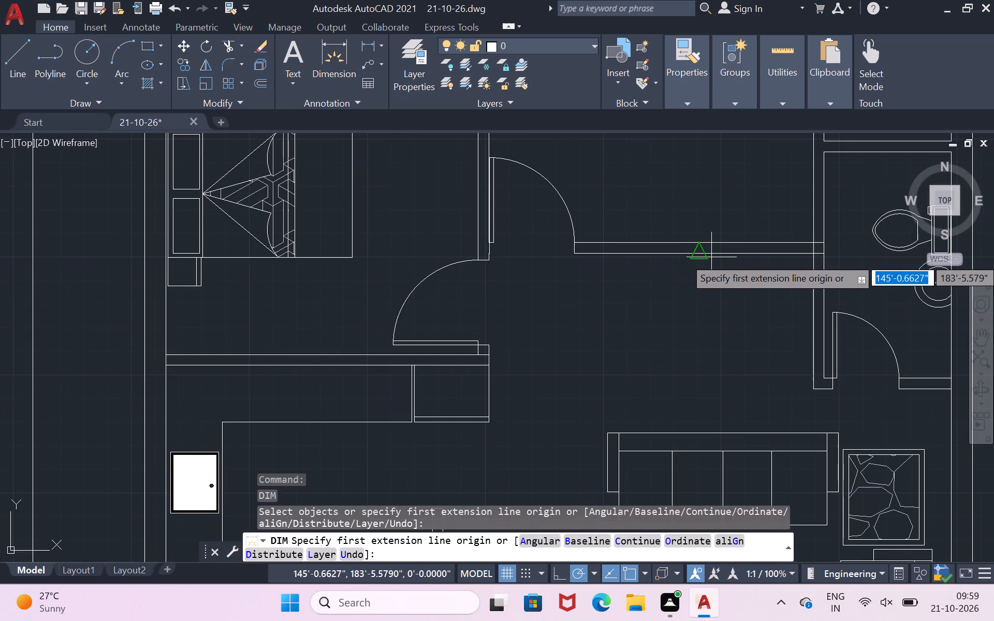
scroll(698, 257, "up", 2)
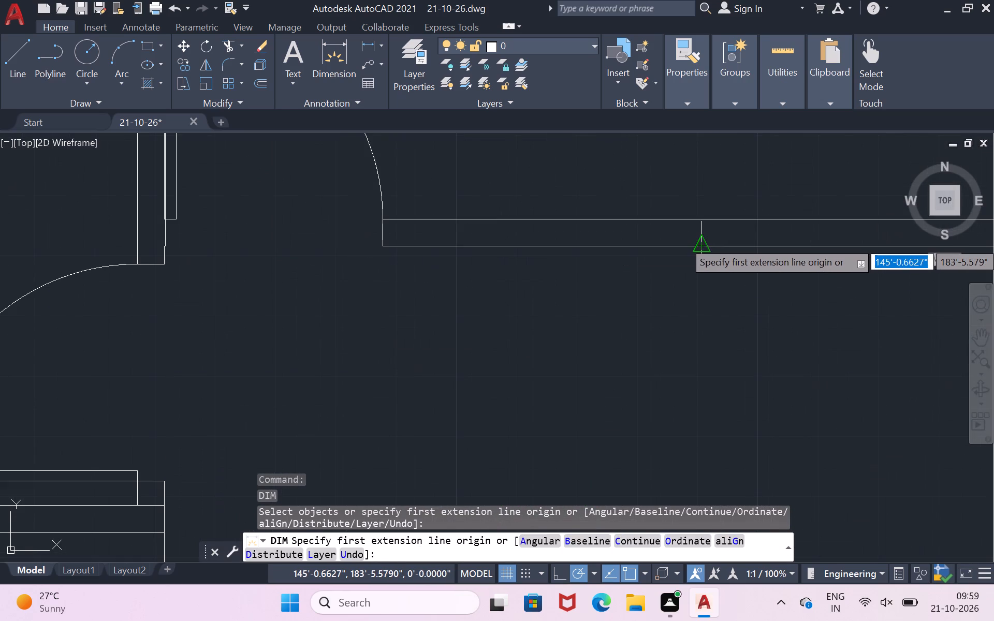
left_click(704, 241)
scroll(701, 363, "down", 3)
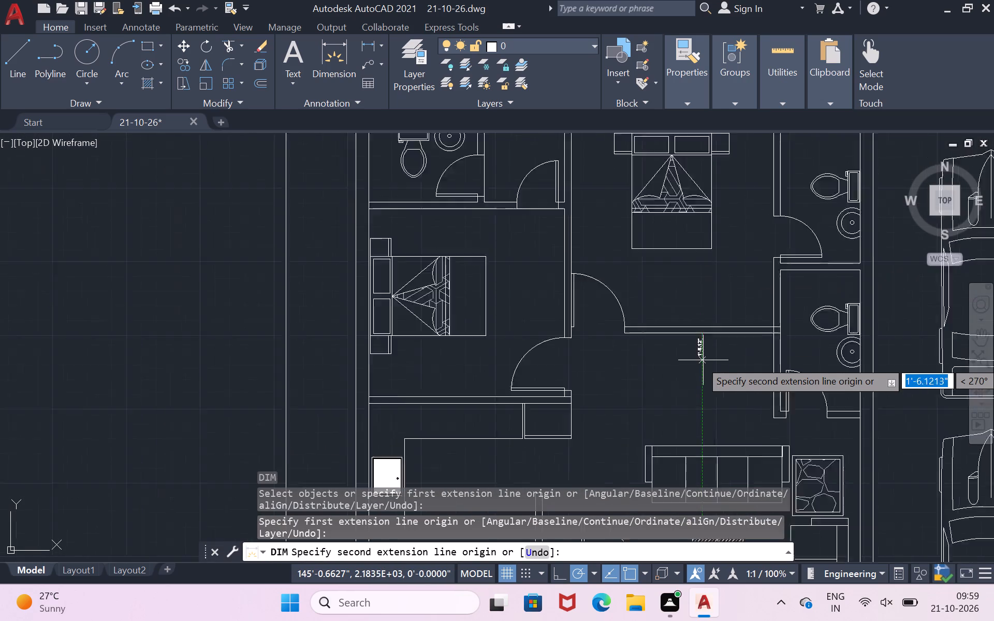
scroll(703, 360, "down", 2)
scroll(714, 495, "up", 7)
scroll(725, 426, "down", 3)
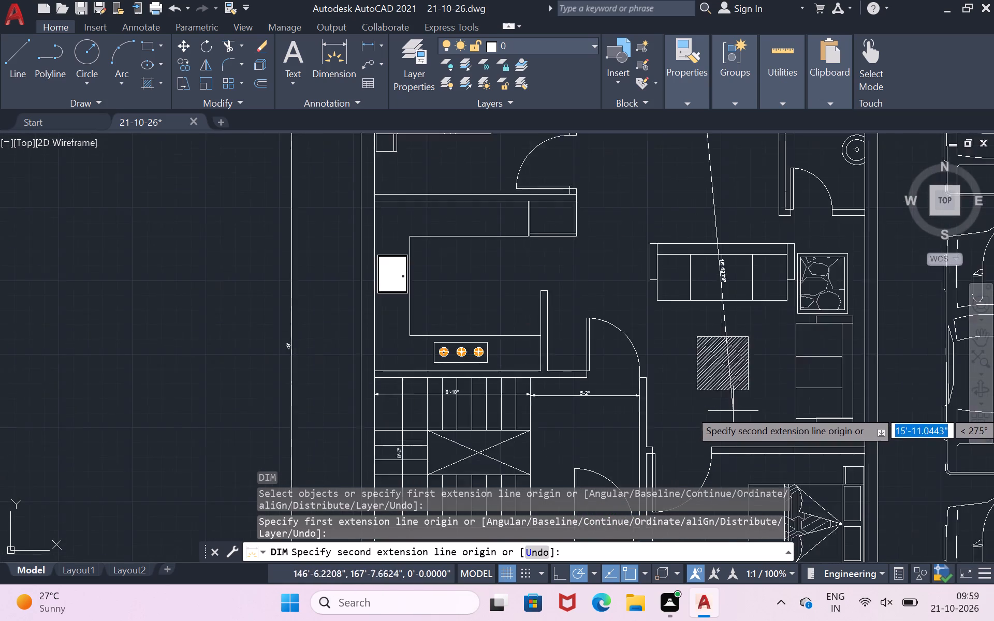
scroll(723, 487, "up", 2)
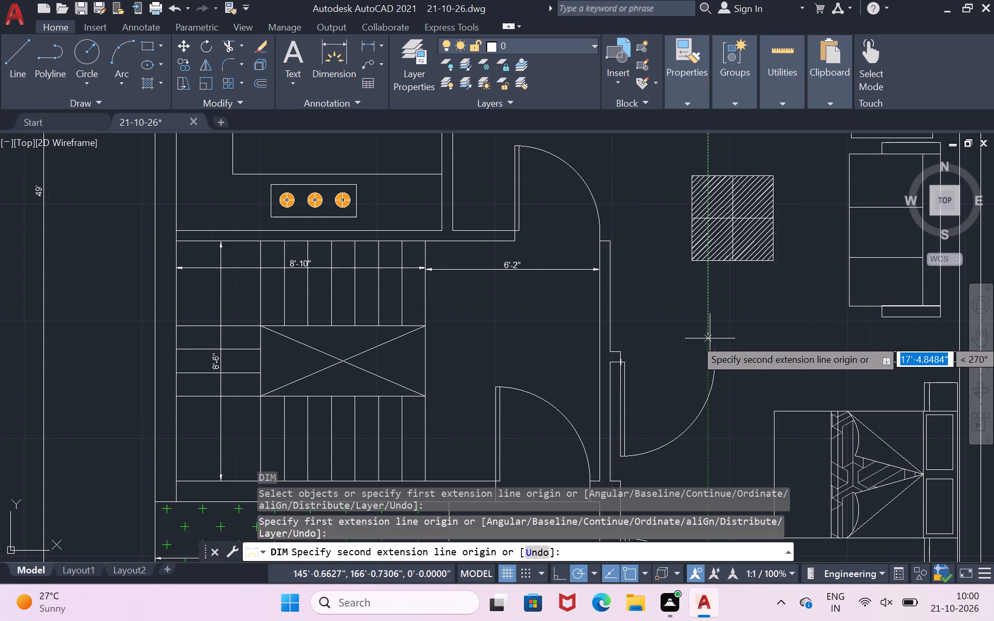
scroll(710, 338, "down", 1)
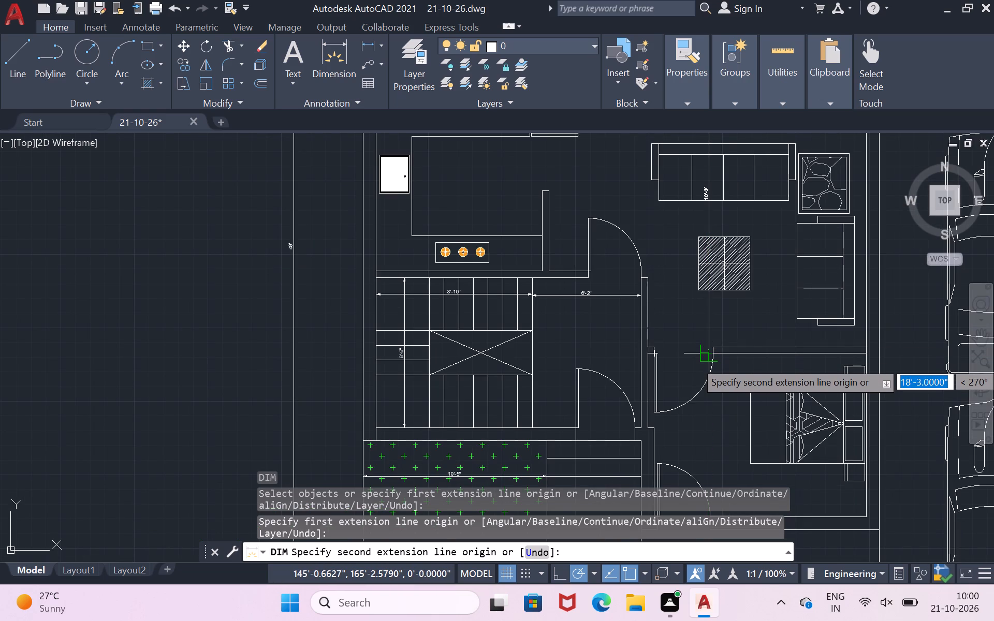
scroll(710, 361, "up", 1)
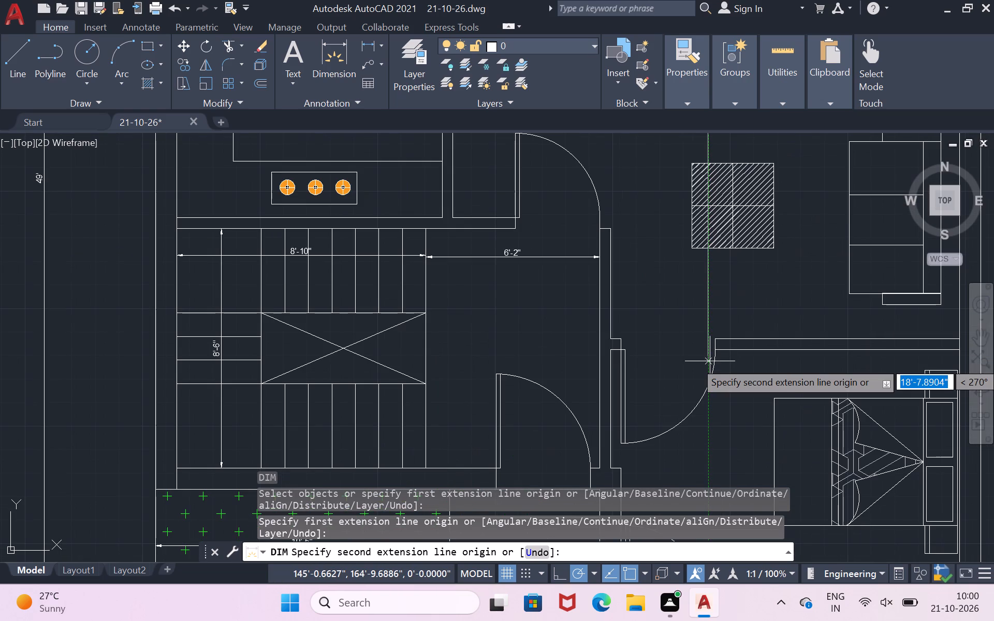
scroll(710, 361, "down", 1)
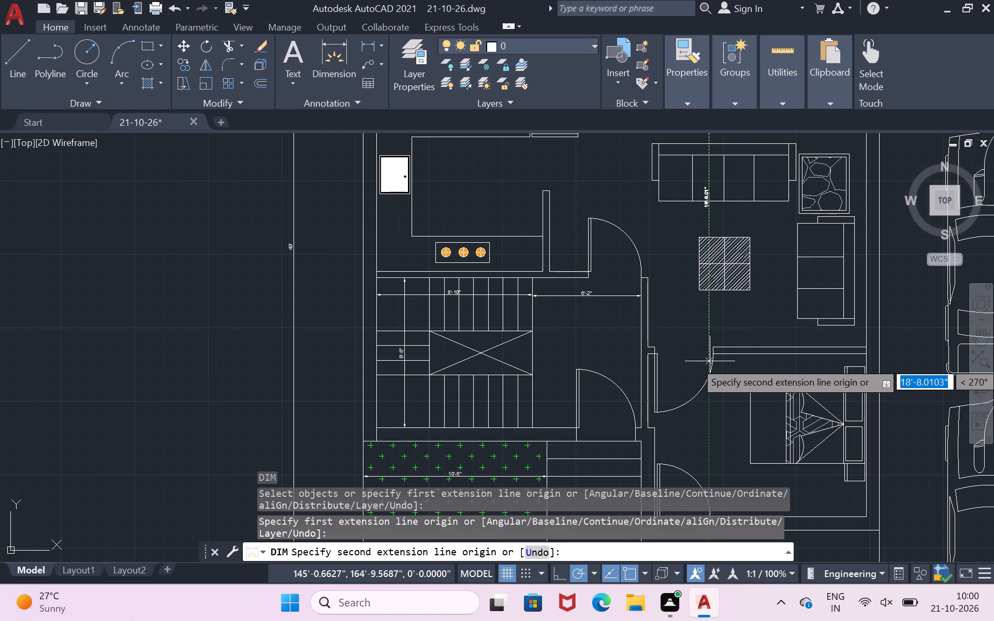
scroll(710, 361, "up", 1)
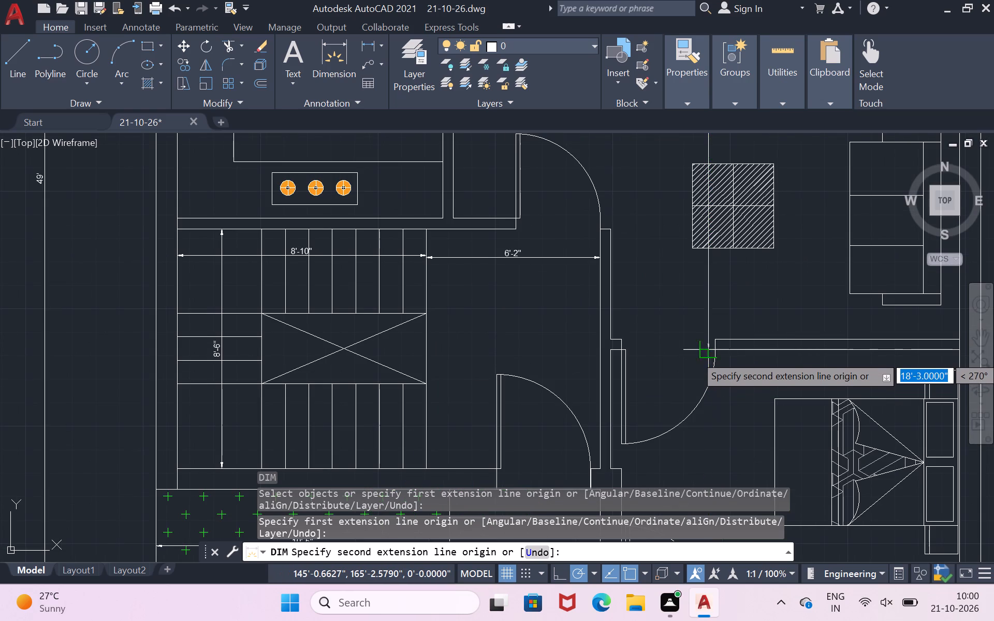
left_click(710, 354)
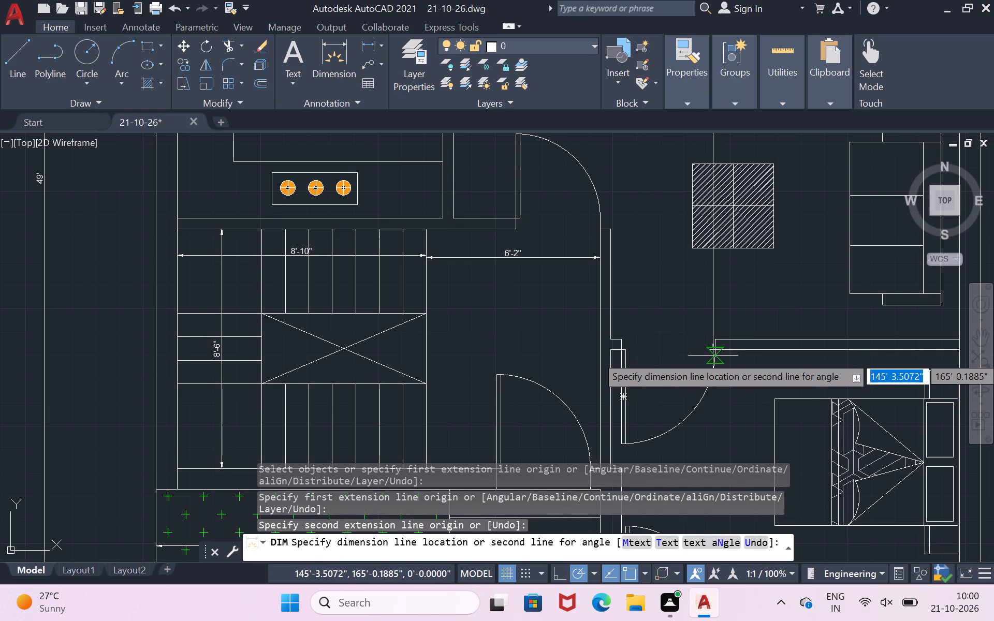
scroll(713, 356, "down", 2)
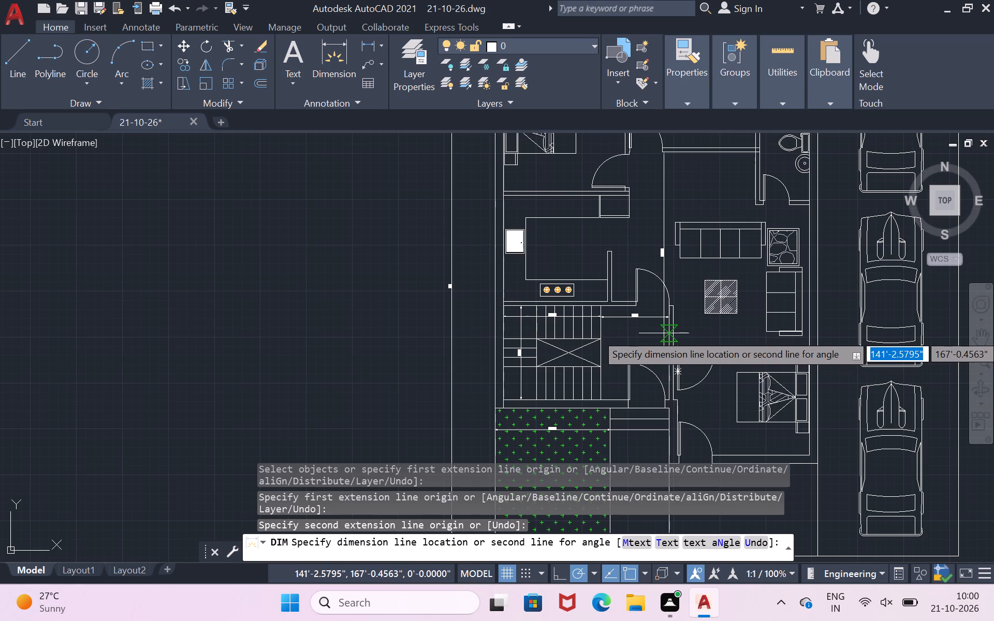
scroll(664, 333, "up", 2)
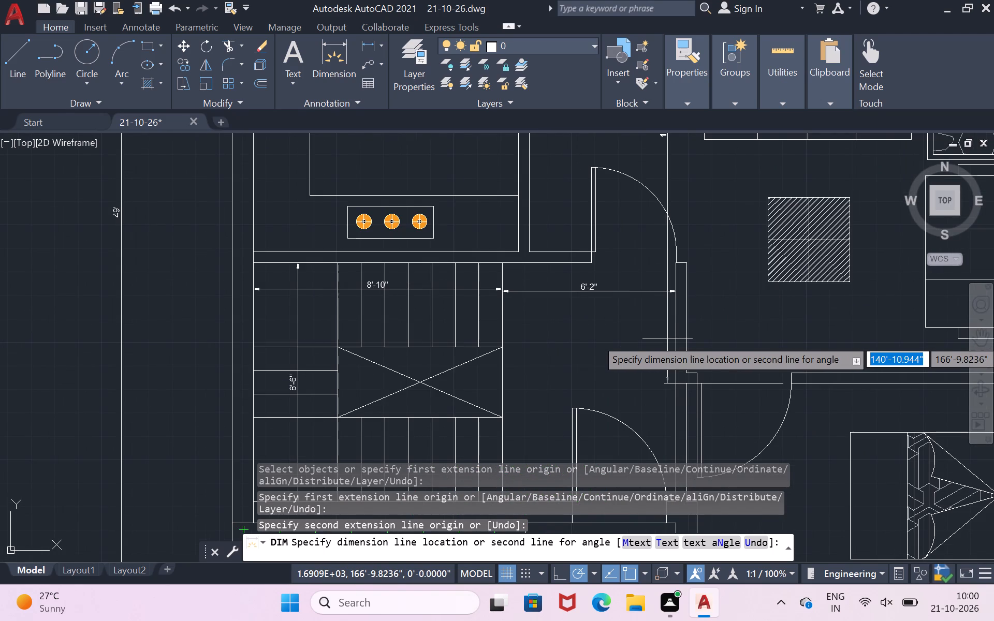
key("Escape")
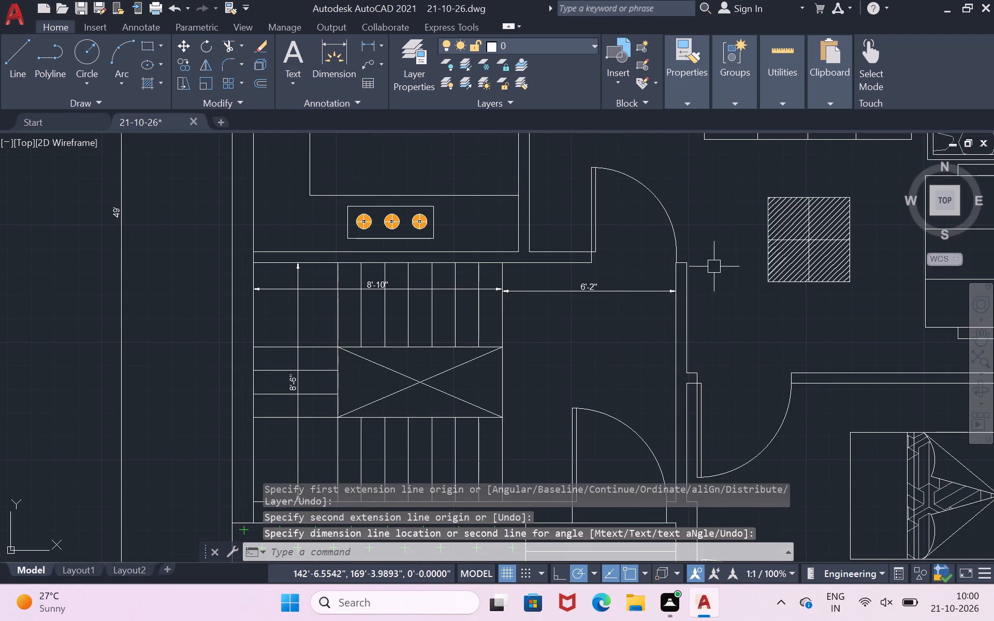
Dimension the living room's north-south length from the wall corner at the southeast bedroom door to the south face of the north bedroom's wall.
scroll(720, 255, "down", 2)
scroll(714, 260, "up", 2)
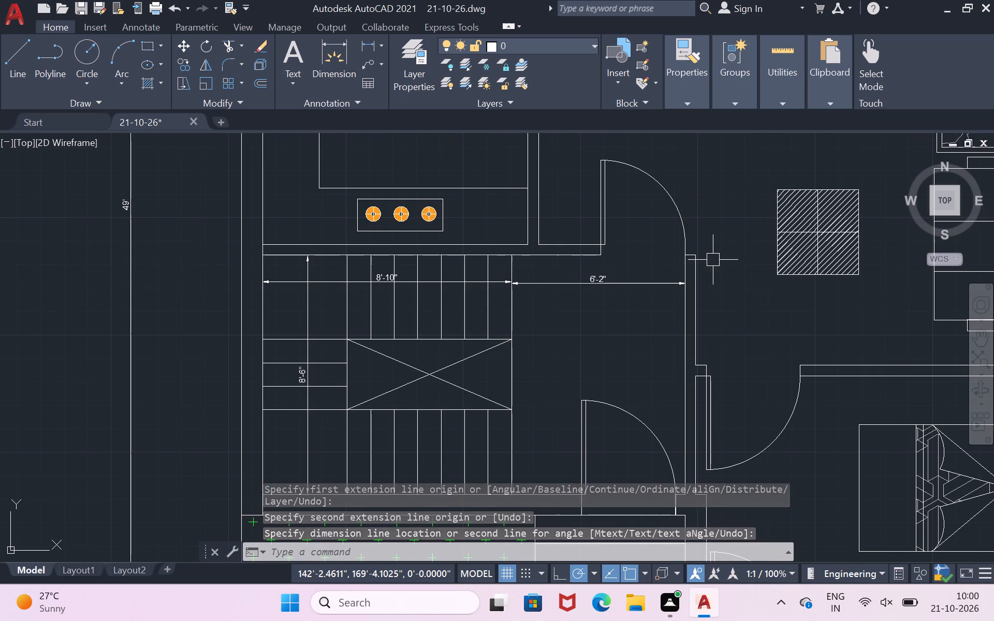
key("Return")
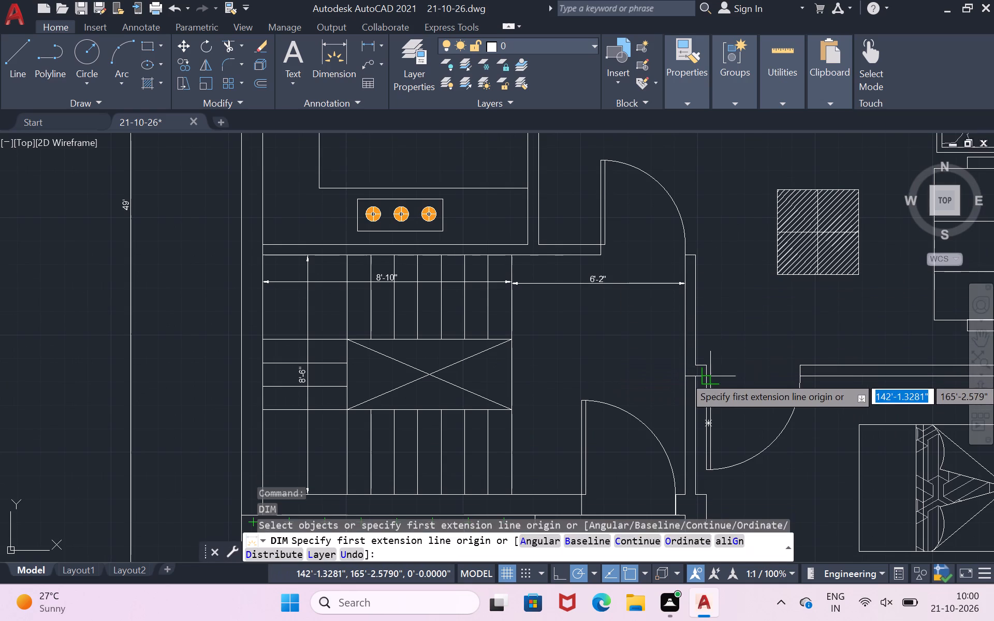
left_click(708, 378)
scroll(740, 206, "down", 3)
scroll(739, 206, "up", 1)
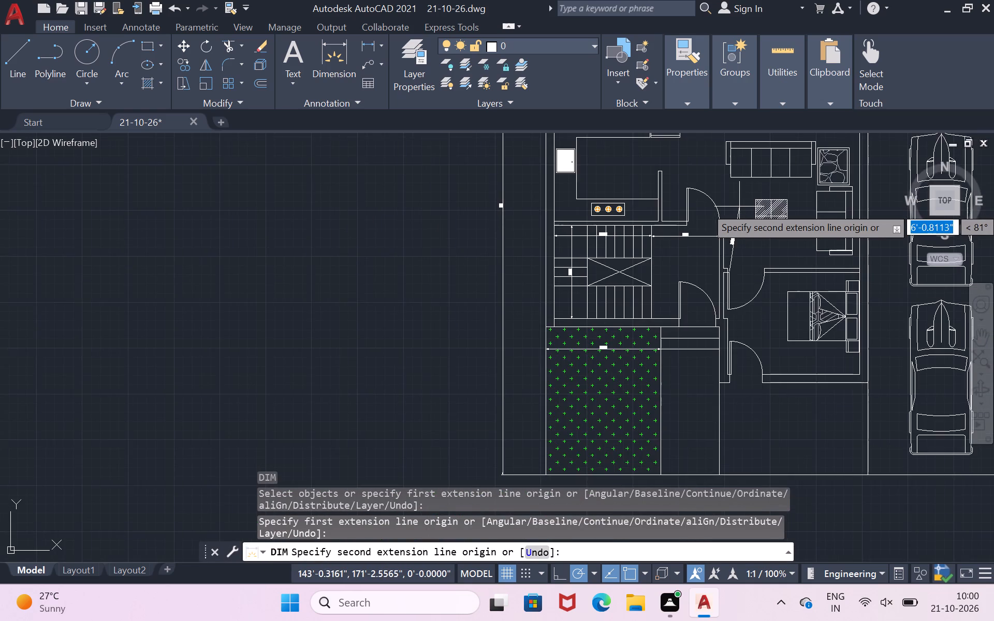
scroll(739, 206, "down", 2)
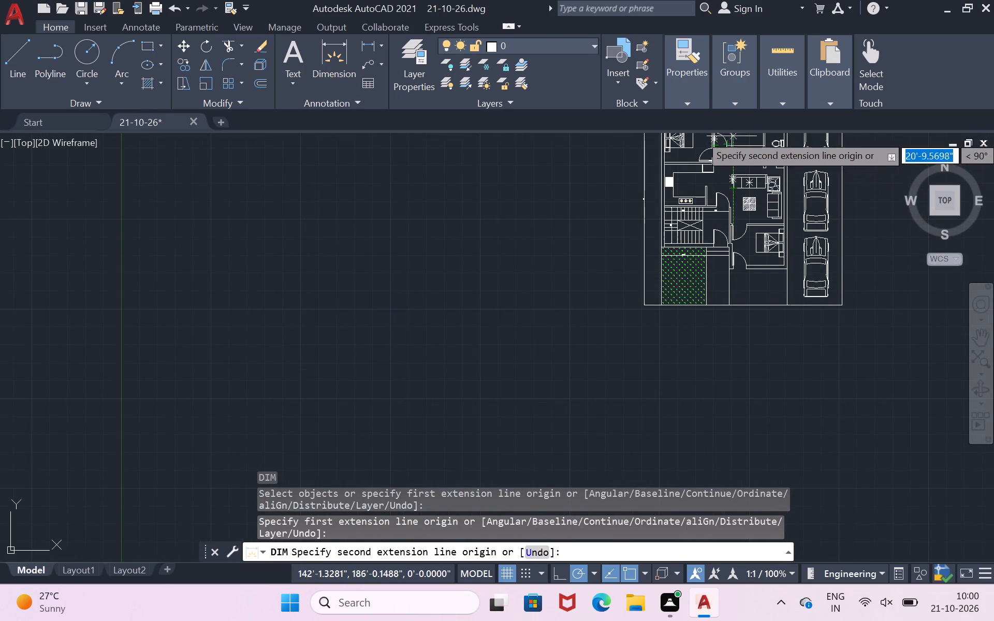
scroll(739, 141, "up", 4)
scroll(734, 141, "down", 1)
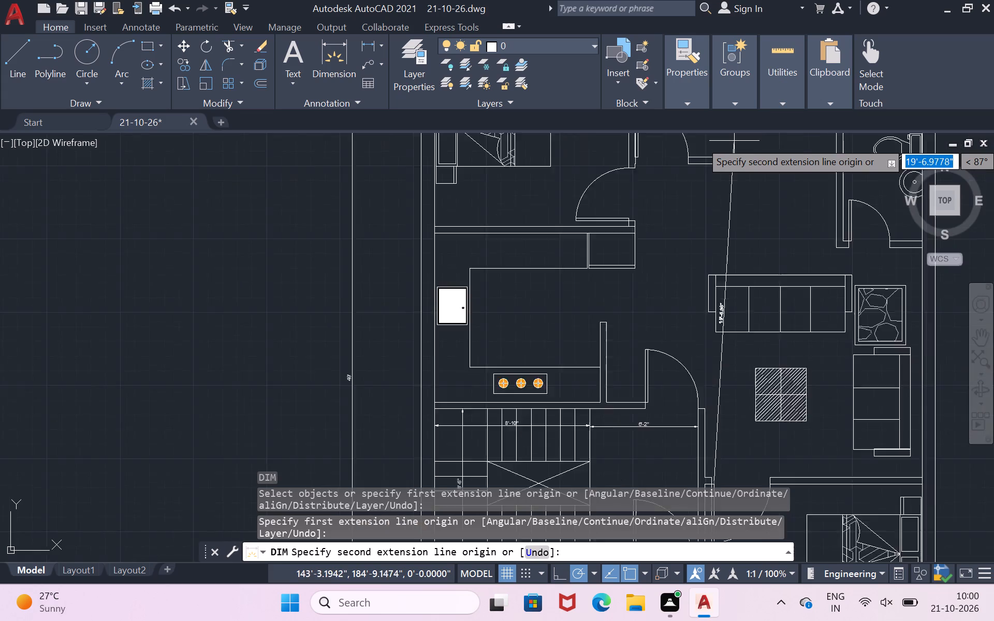
scroll(734, 141, "down", 6)
scroll(729, 139, "up", 2)
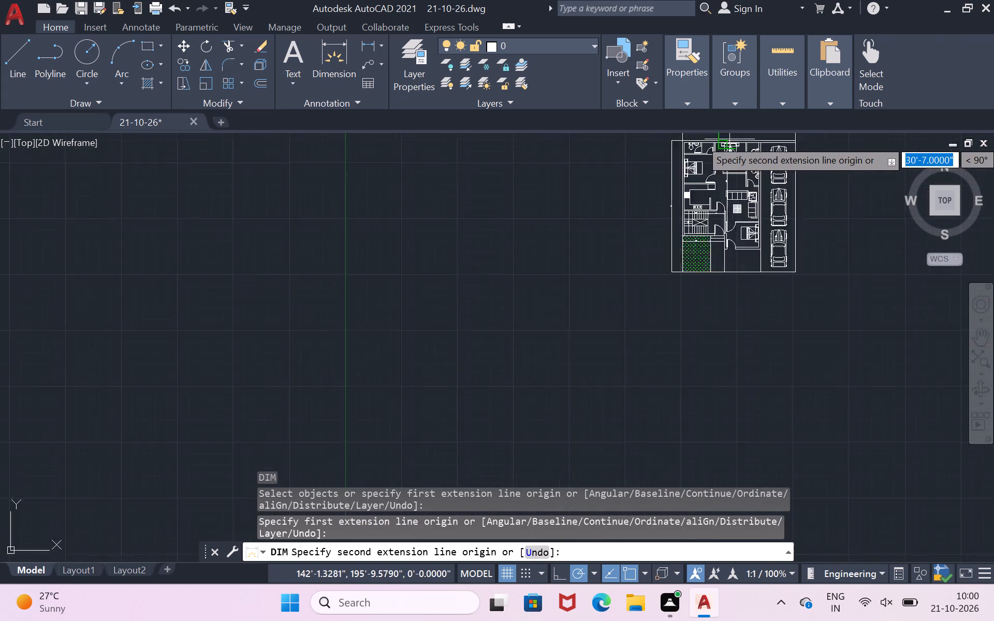
scroll(729, 139, "up", 5)
scroll(723, 173, "down", 3)
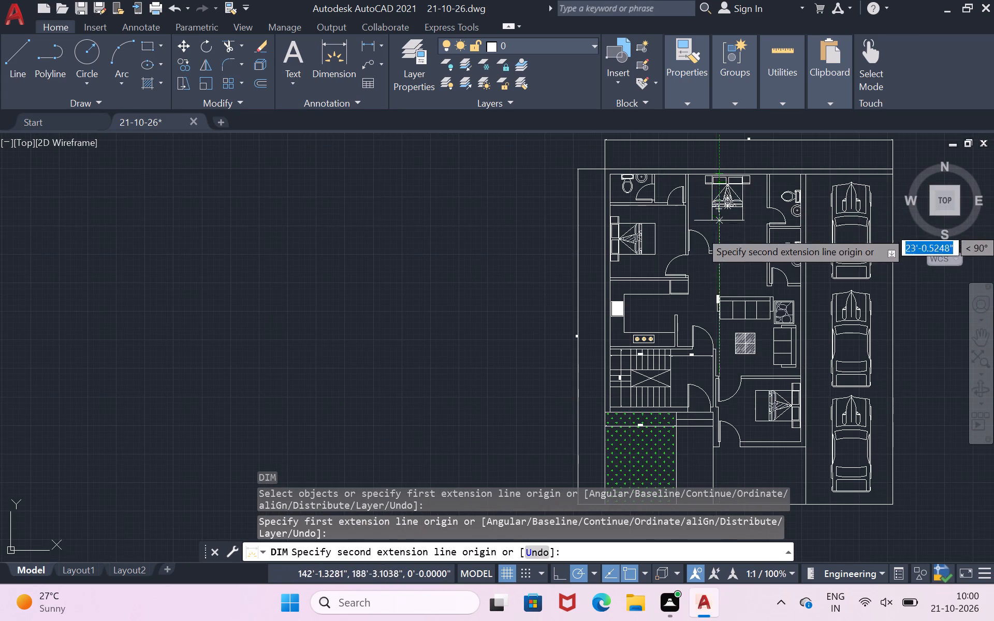
scroll(722, 246, "up", 2)
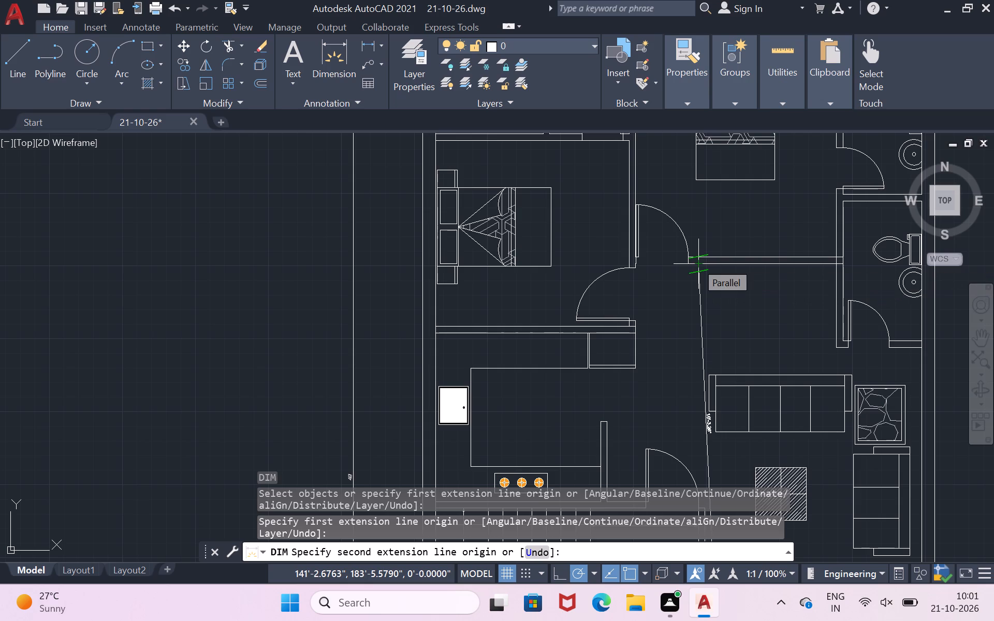
scroll(708, 260, "up", 1)
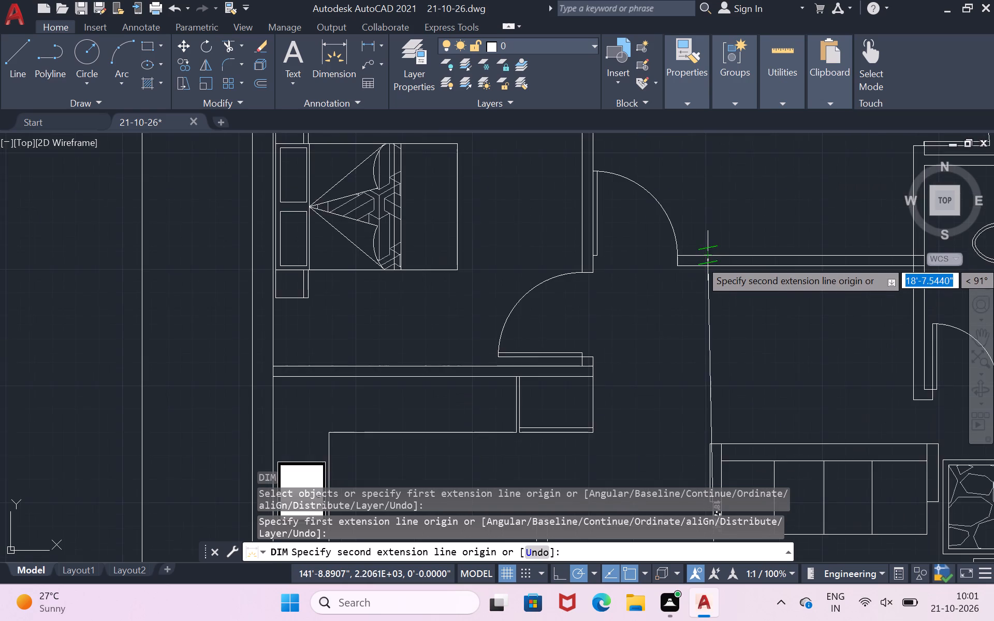
scroll(708, 260, "up", 1)
scroll(708, 260, "down", 3)
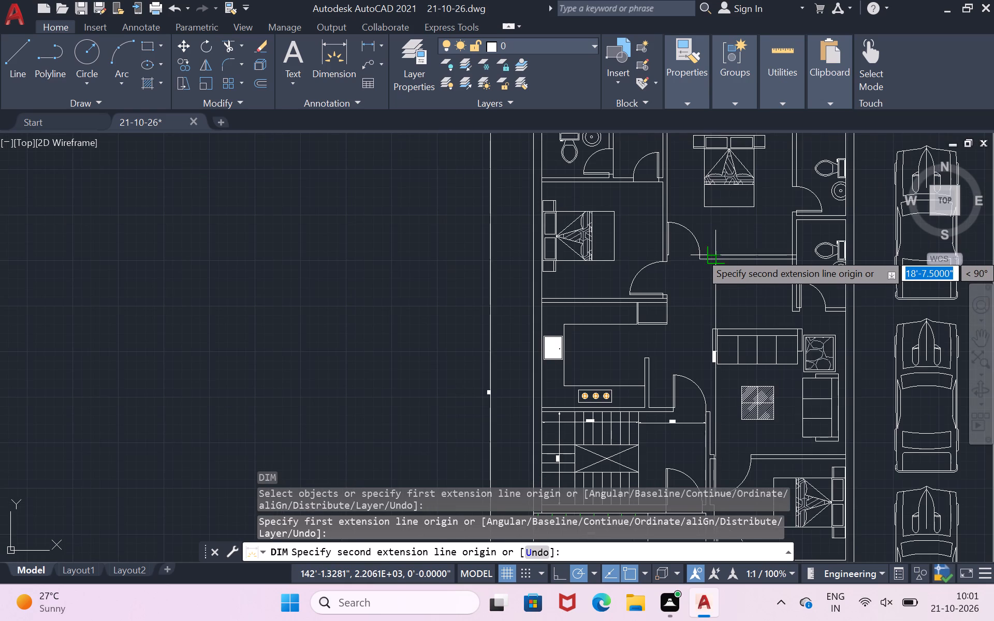
scroll(718, 263, "up", 2)
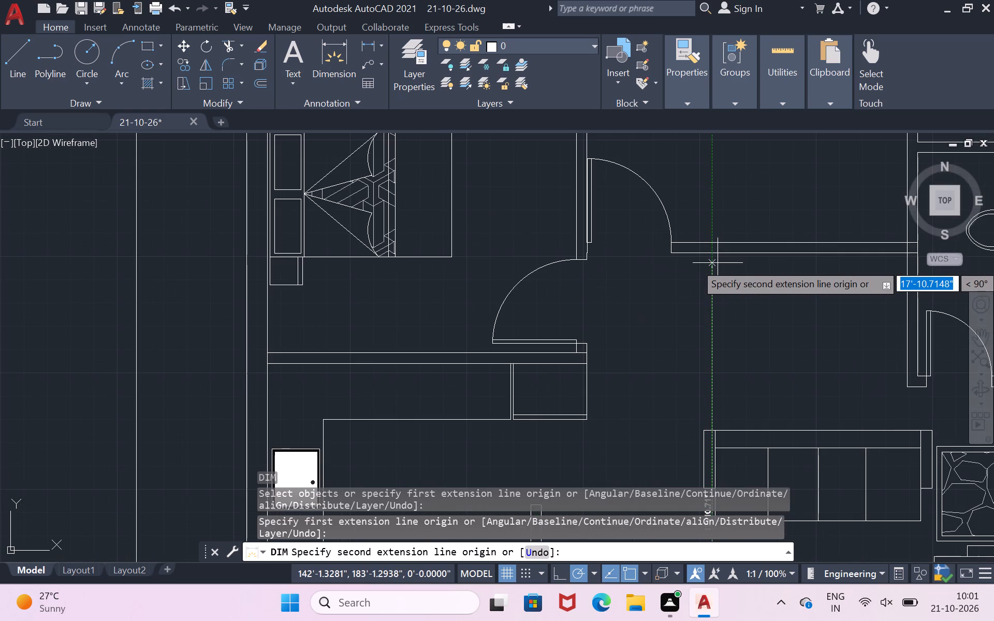
scroll(718, 263, "up", 1)
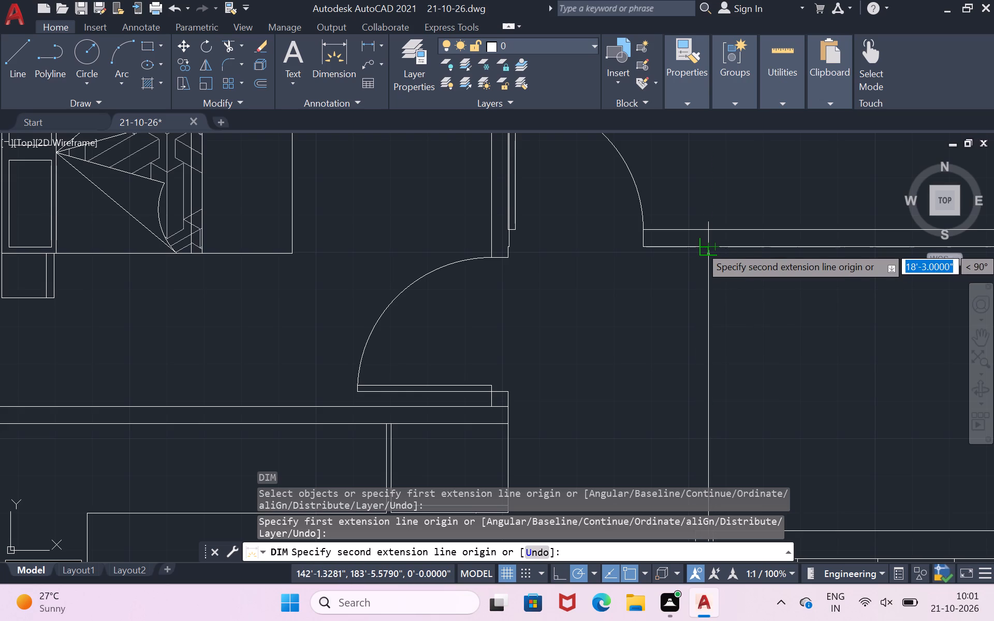
left_click(706, 246)
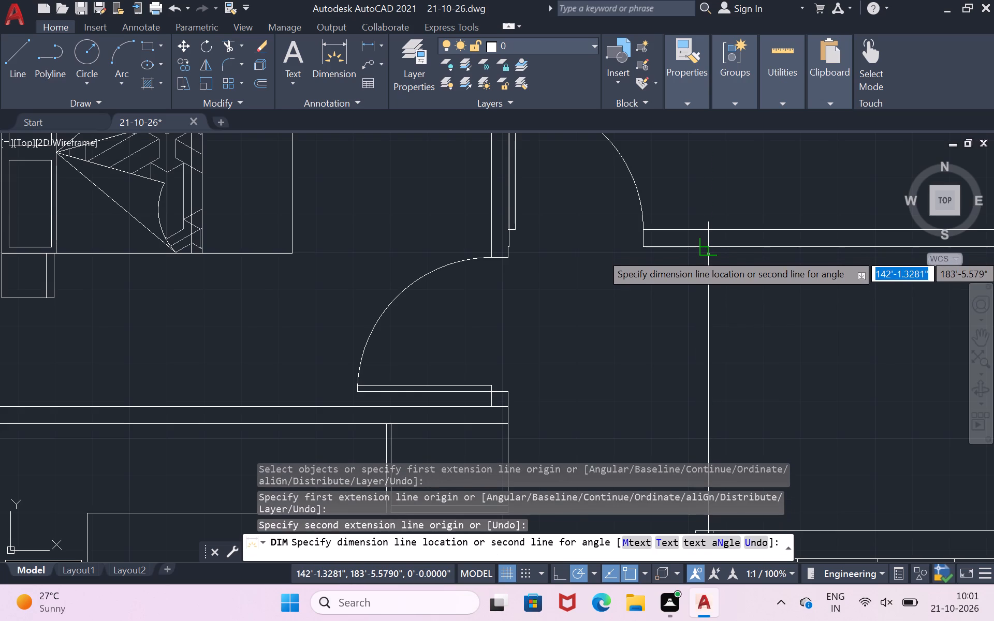
scroll(708, 253, "down", 2)
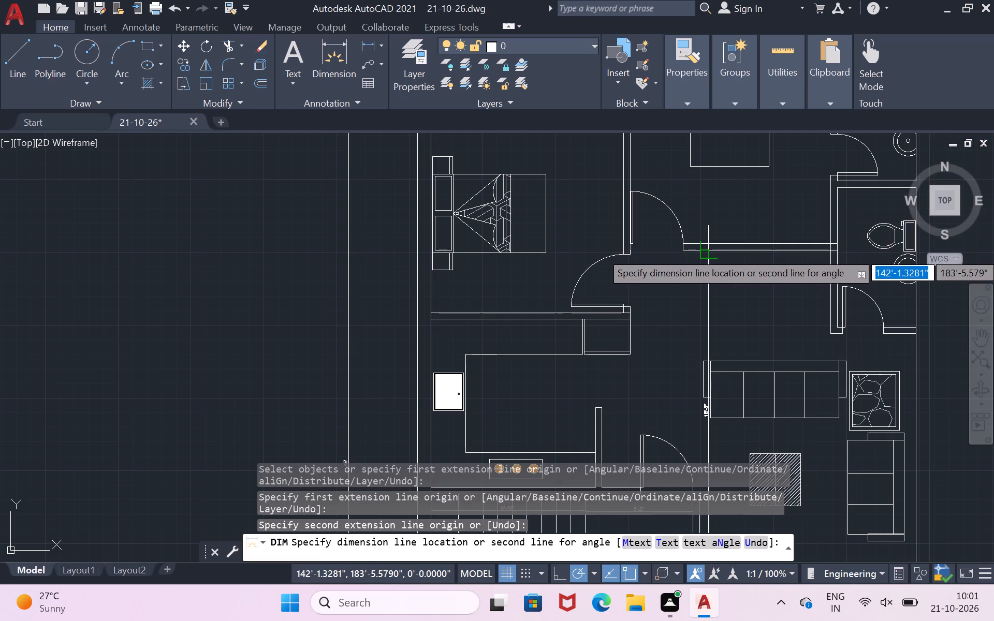
left_click(710, 253)
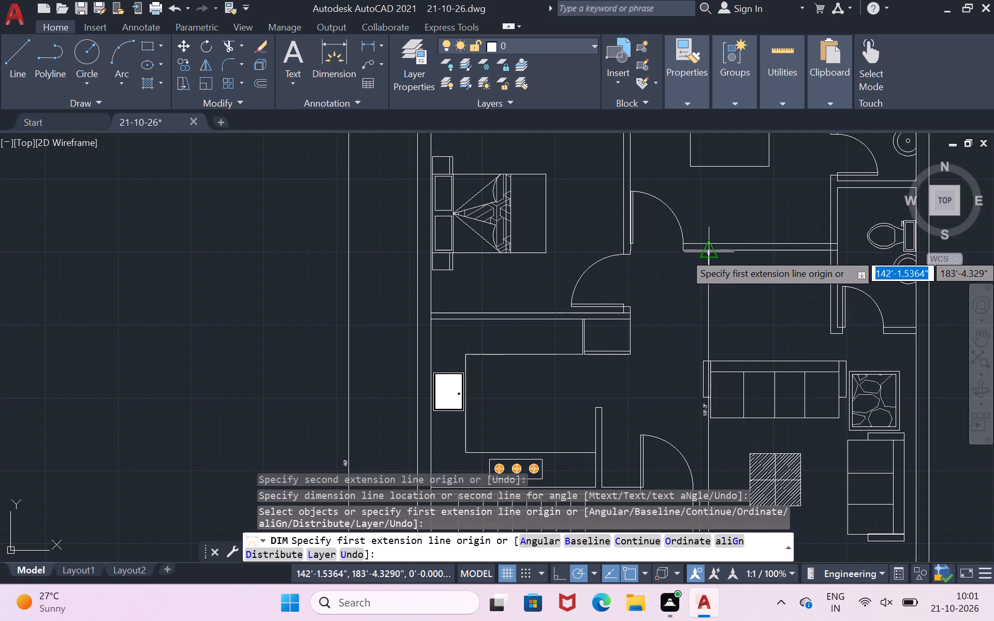
scroll(732, 244, "down", 2)
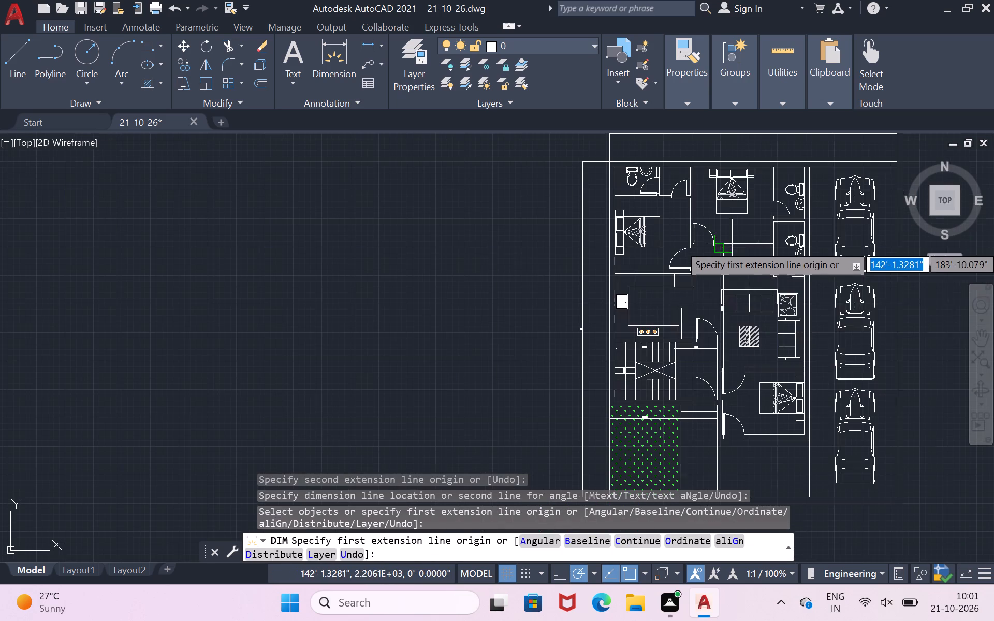
scroll(724, 335, "up", 3)
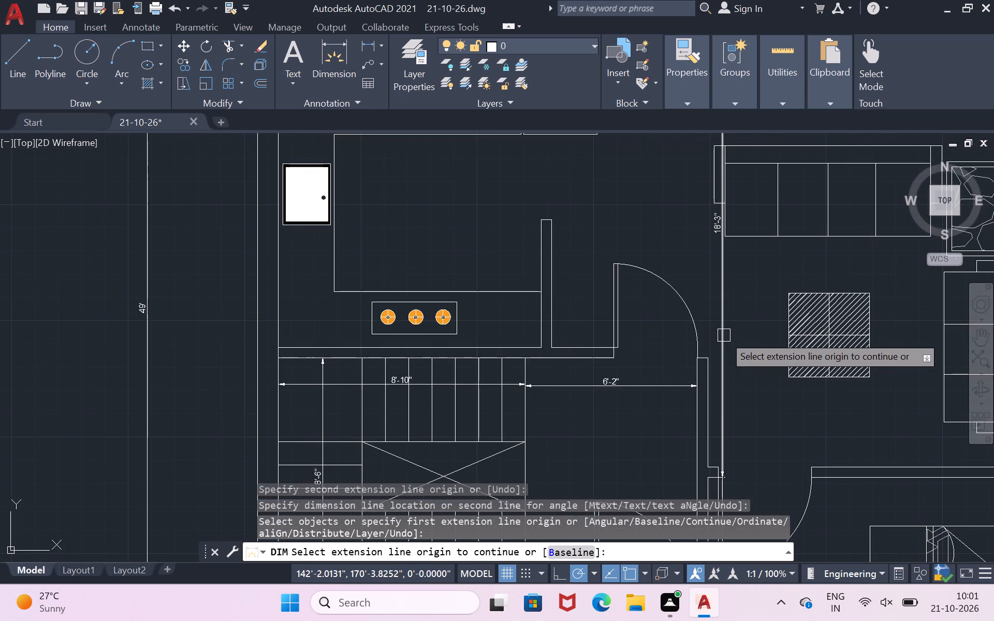
key("Return")
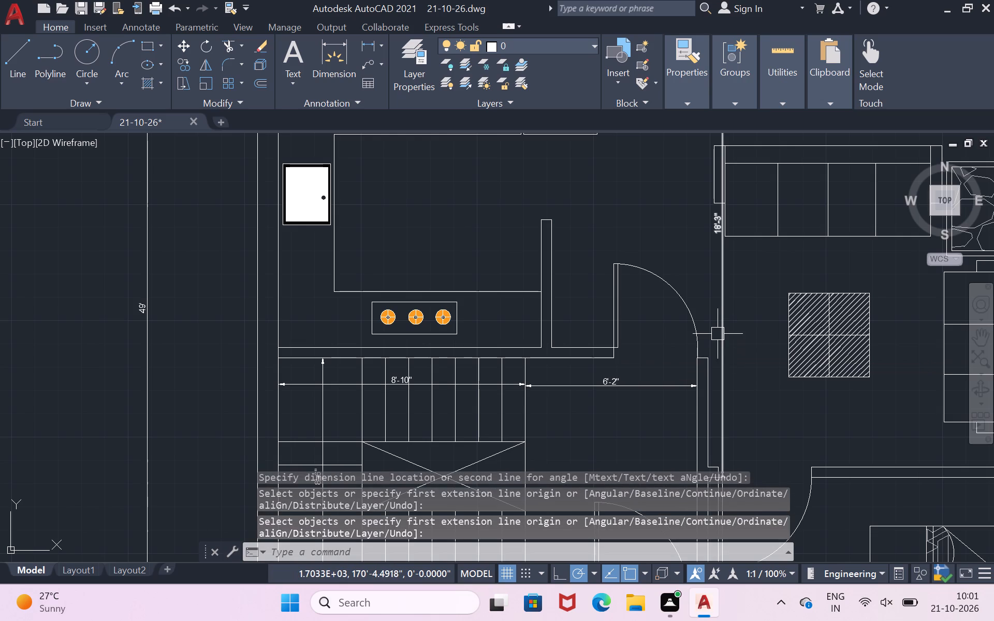
Shift the new north-south living-room dimension slightly west, clear of the sofa's west arm.
left_click(717, 332)
left_click_drag(717, 332, 704, 332)
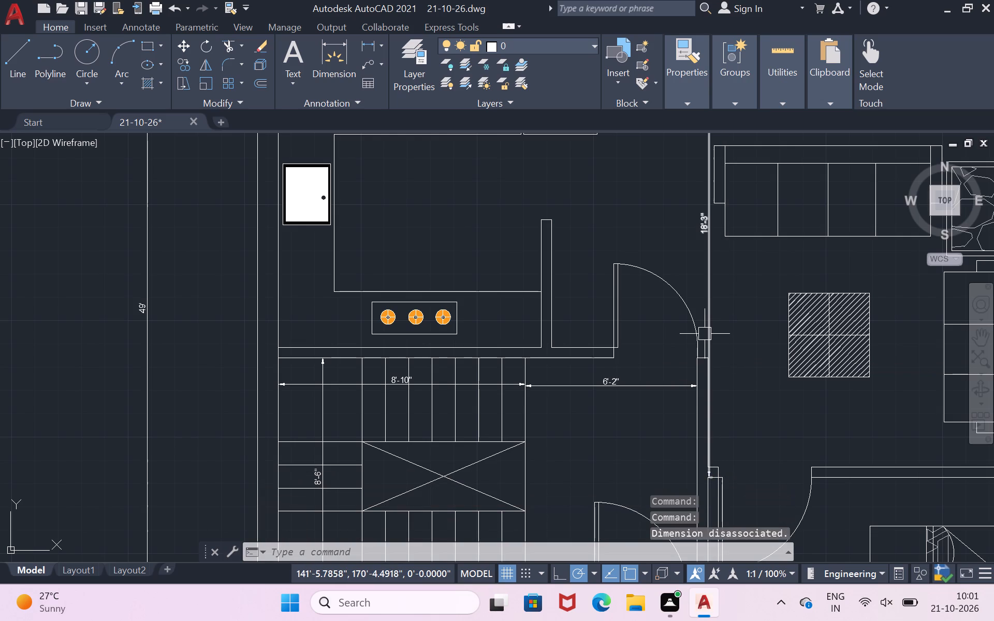
left_click_drag(705, 334, 724, 331)
left_click_drag(705, 304, 734, 302)
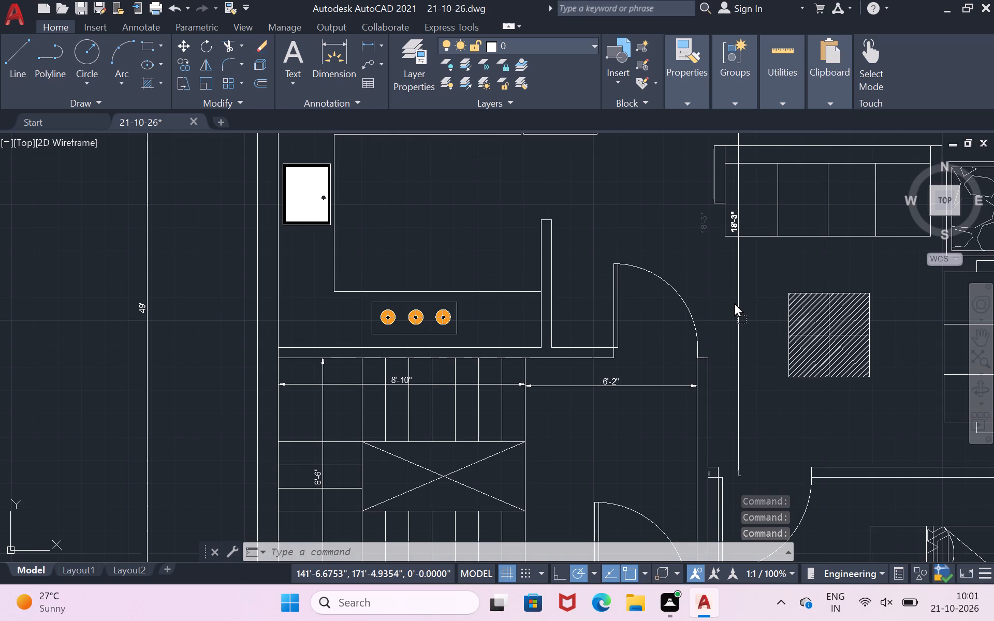
left_click_drag(734, 302, 733, 302)
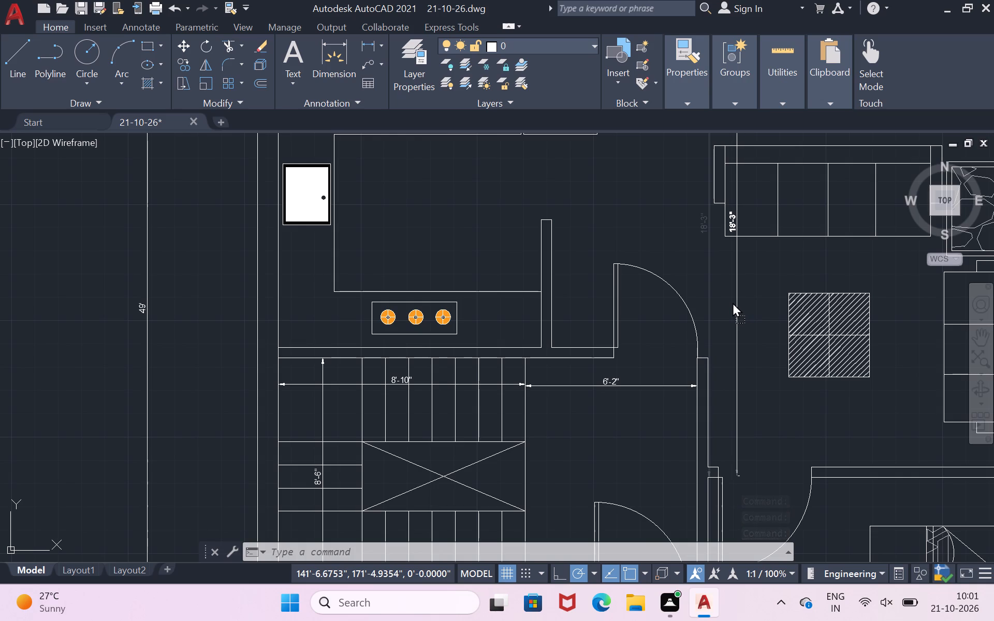
left_click_drag(733, 302, 711, 295)
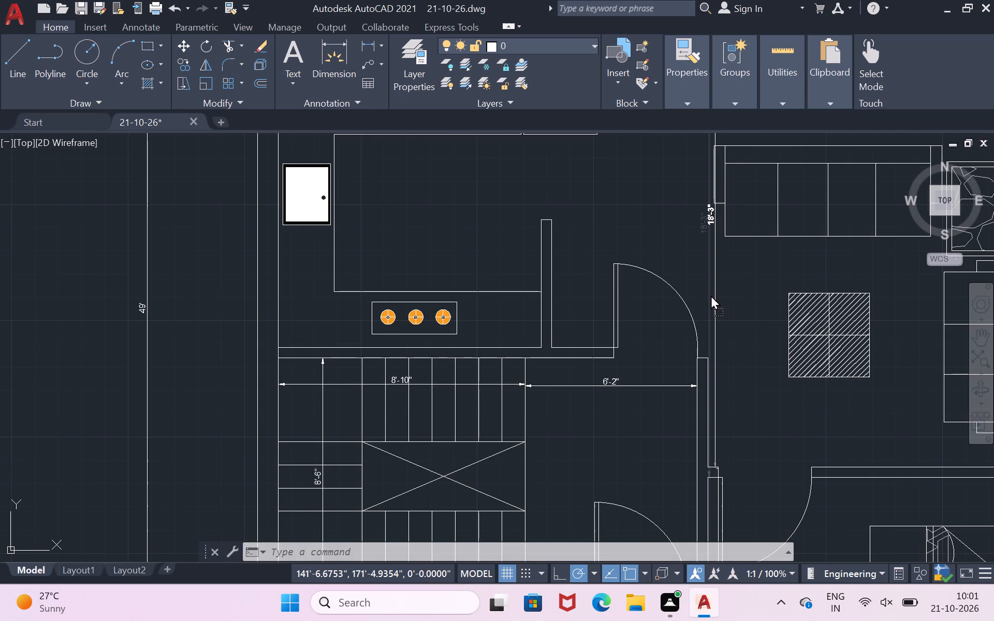
left_click_drag(711, 295, 713, 303)
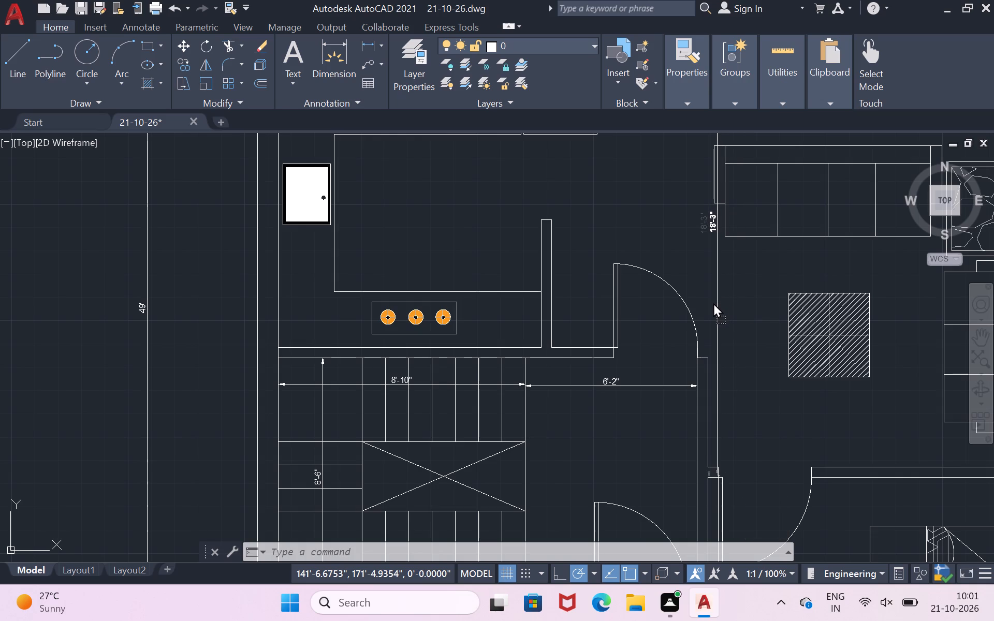
left_click_drag(713, 303, 712, 297)
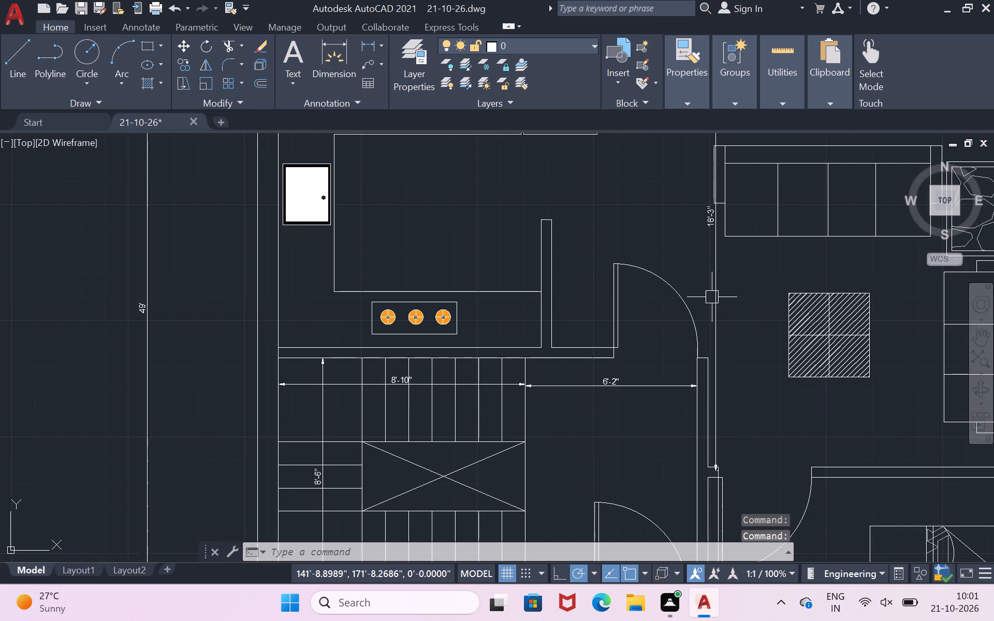
Nudge the north-south living-room dimension down so its upper arrow meets the south face of the north bedroom's wall.
scroll(712, 297, "down", 2)
scroll(727, 154, "up", 1)
scroll(727, 154, "down", 1)
scroll(727, 154, "up", 1)
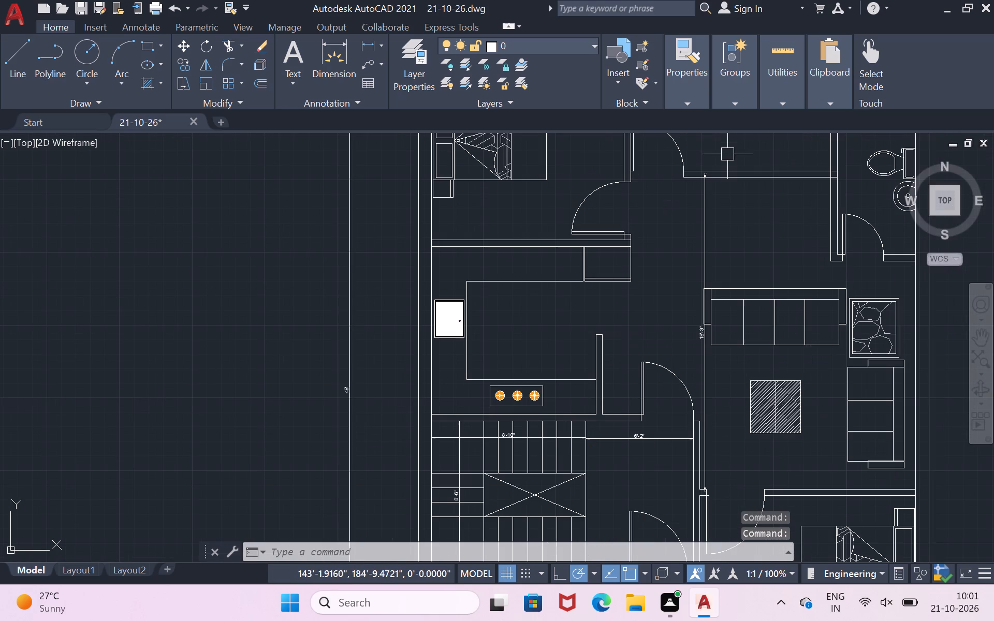
scroll(723, 156, "up", 3)
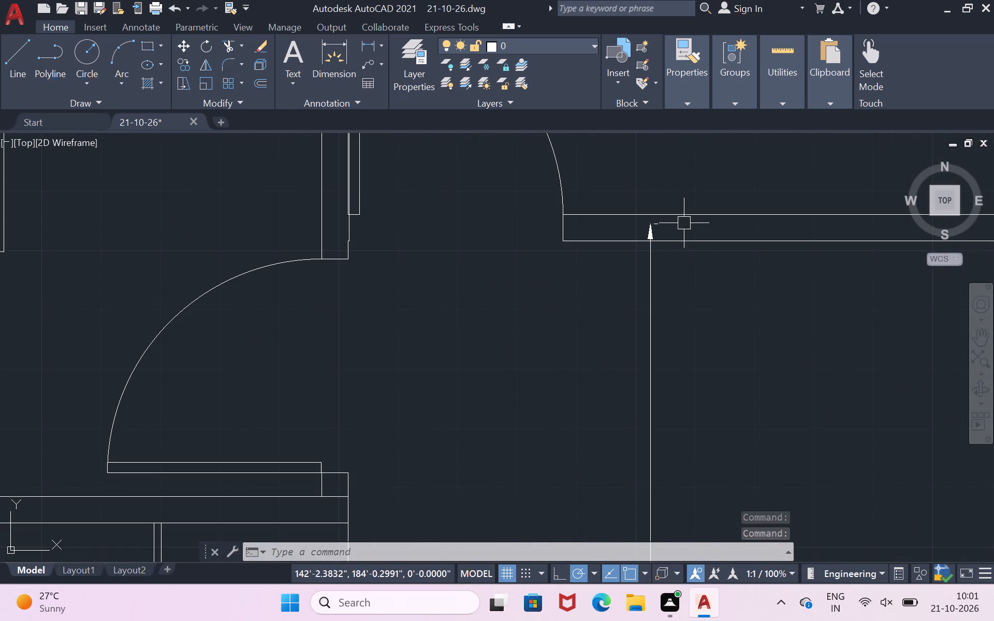
left_click_drag(649, 253, 647, 268)
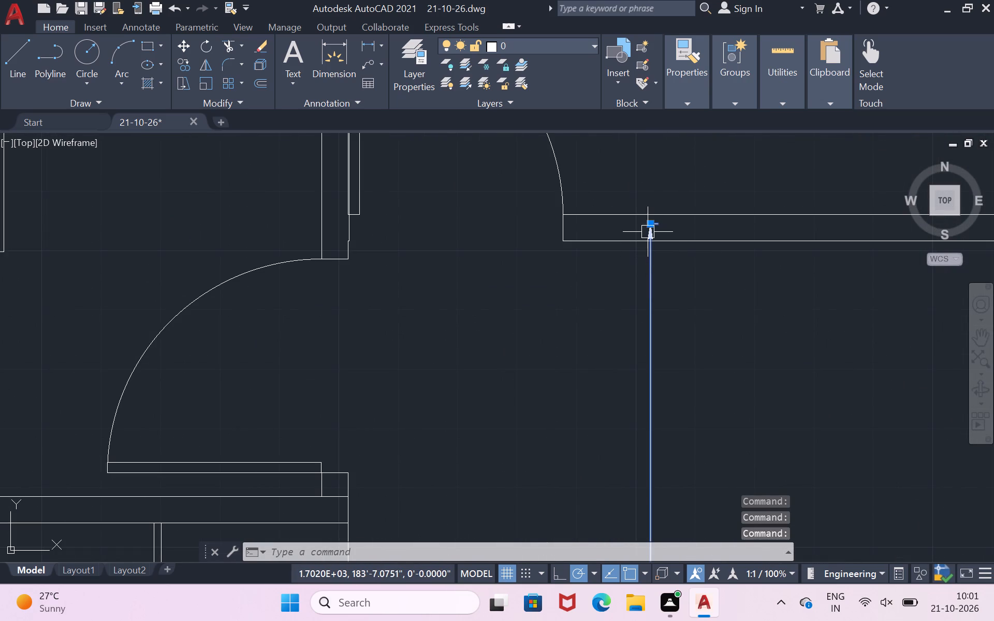
left_click_drag(648, 232, 645, 248)
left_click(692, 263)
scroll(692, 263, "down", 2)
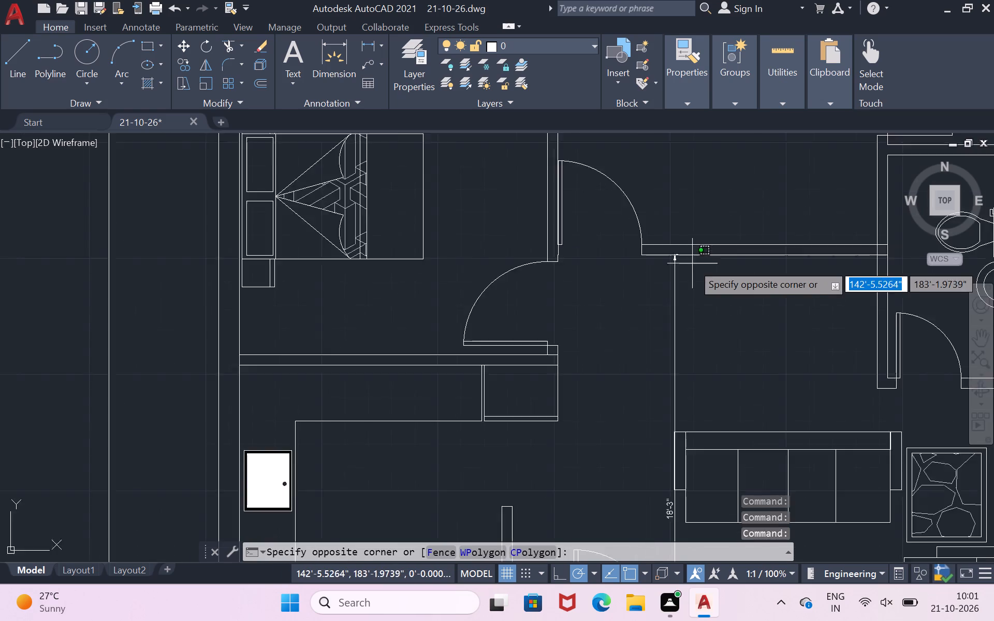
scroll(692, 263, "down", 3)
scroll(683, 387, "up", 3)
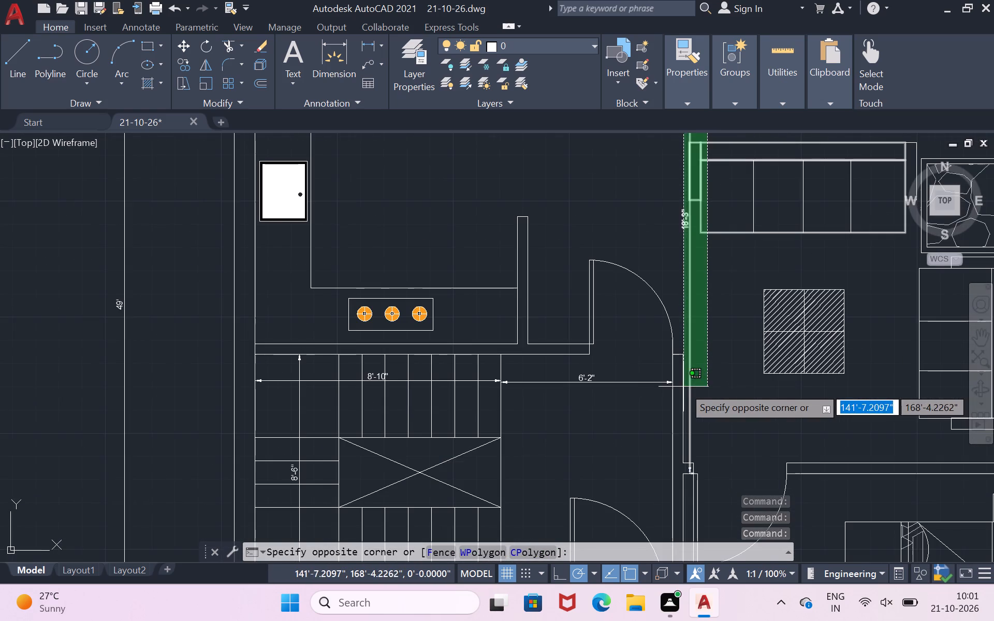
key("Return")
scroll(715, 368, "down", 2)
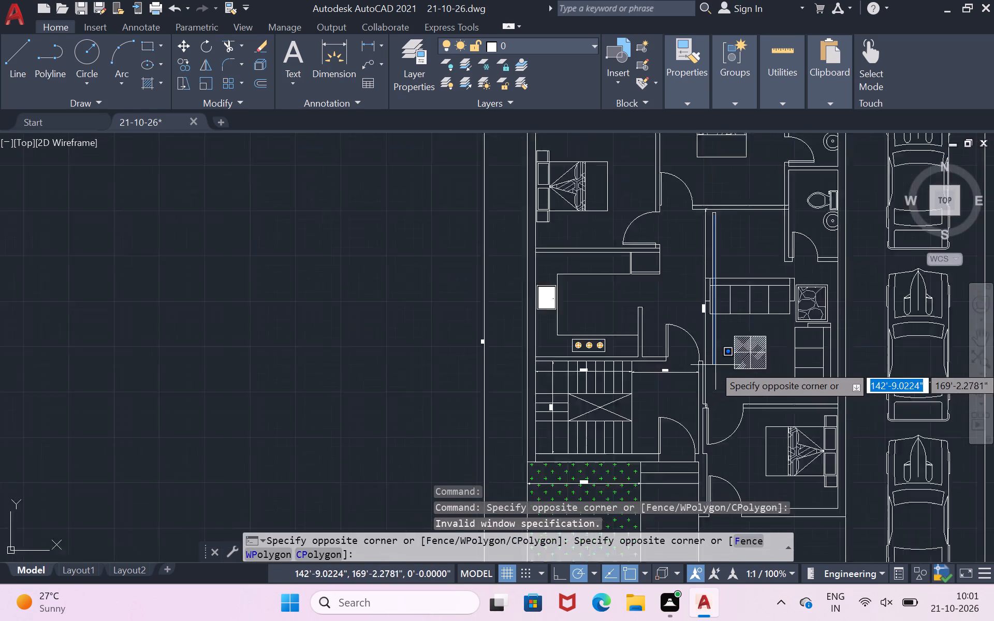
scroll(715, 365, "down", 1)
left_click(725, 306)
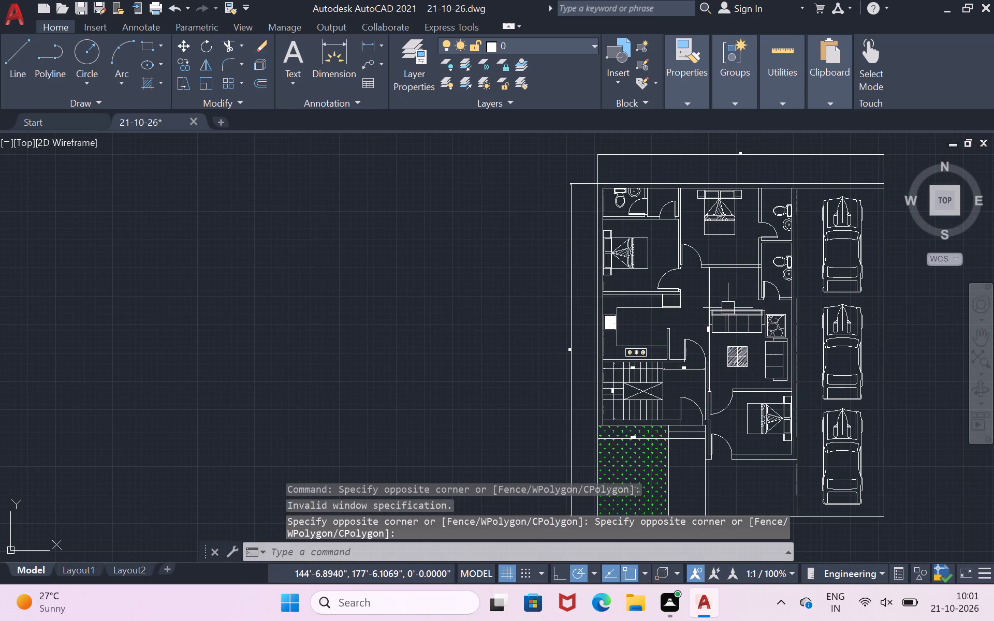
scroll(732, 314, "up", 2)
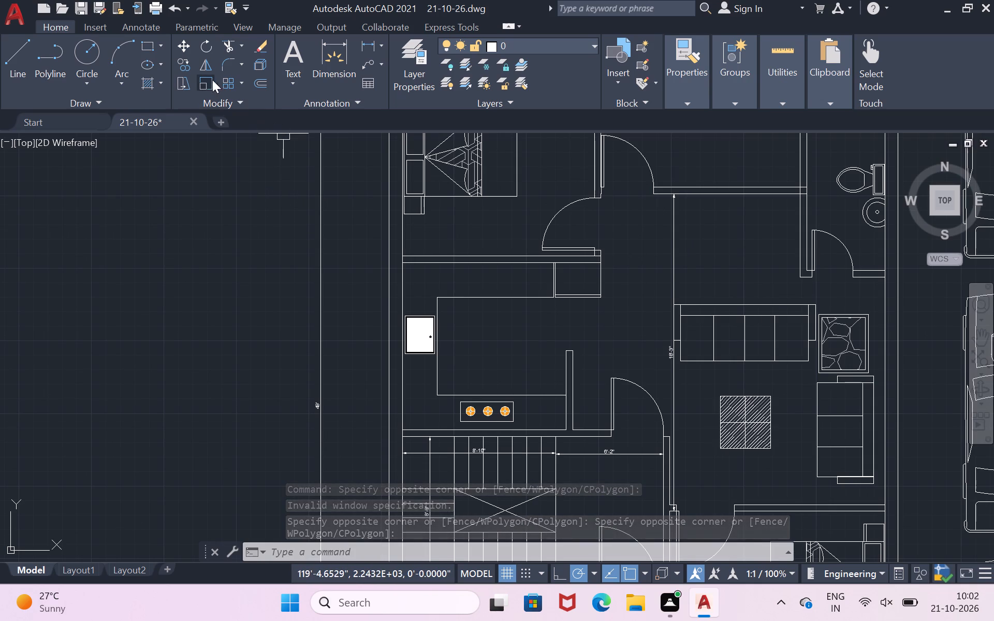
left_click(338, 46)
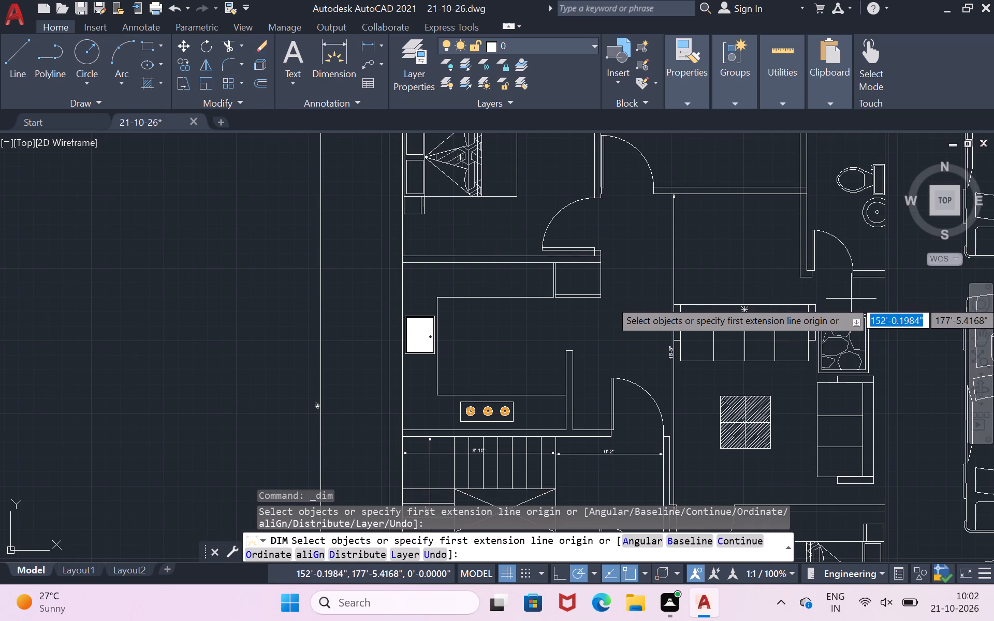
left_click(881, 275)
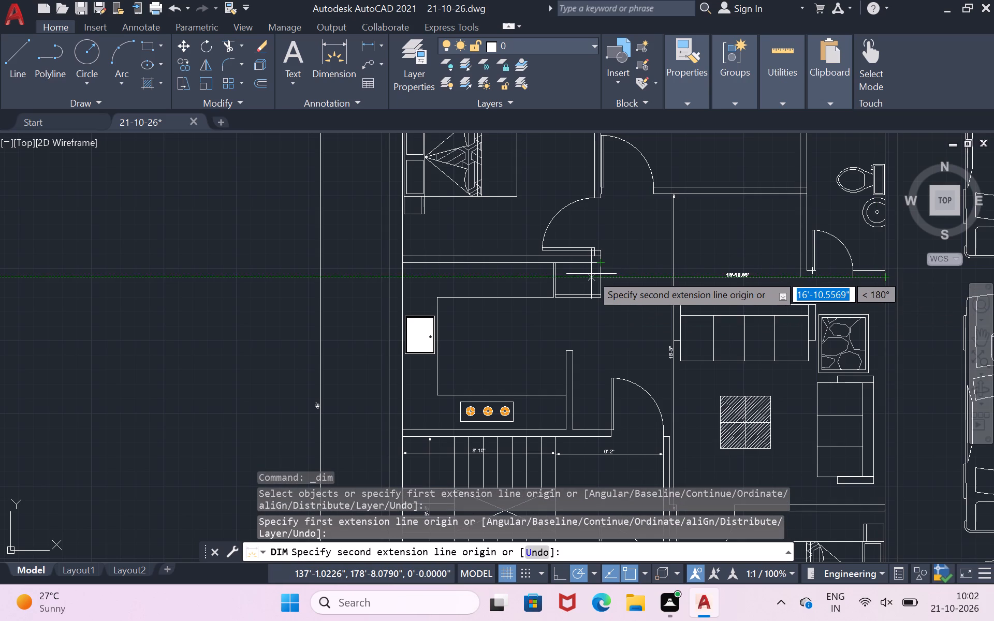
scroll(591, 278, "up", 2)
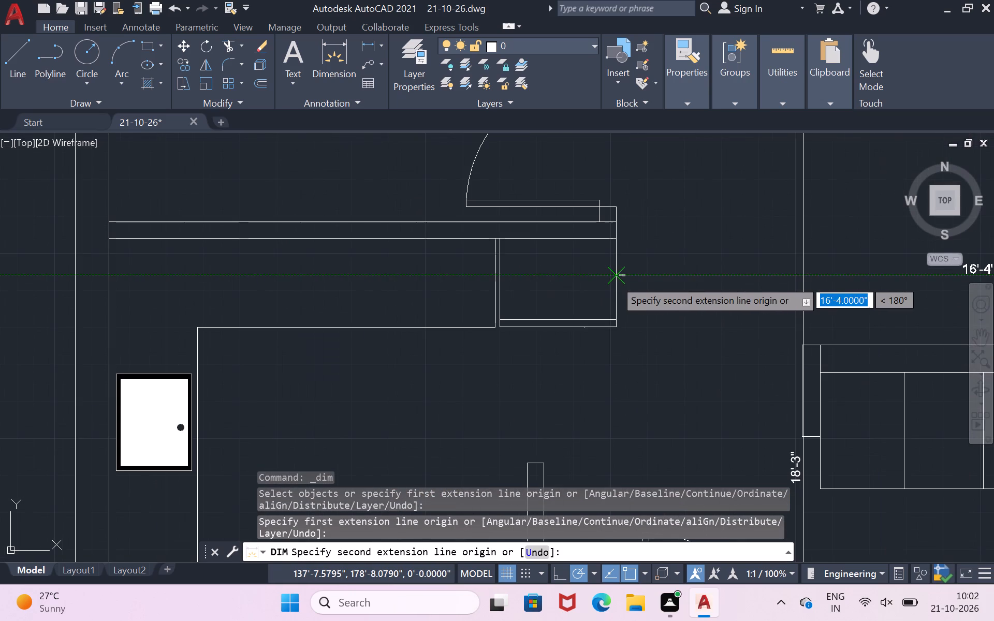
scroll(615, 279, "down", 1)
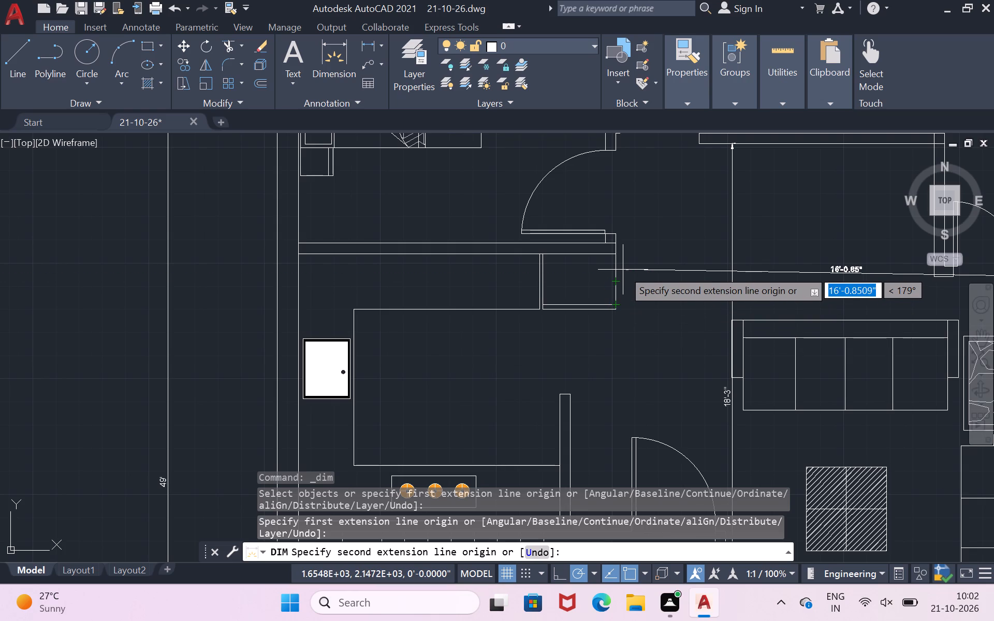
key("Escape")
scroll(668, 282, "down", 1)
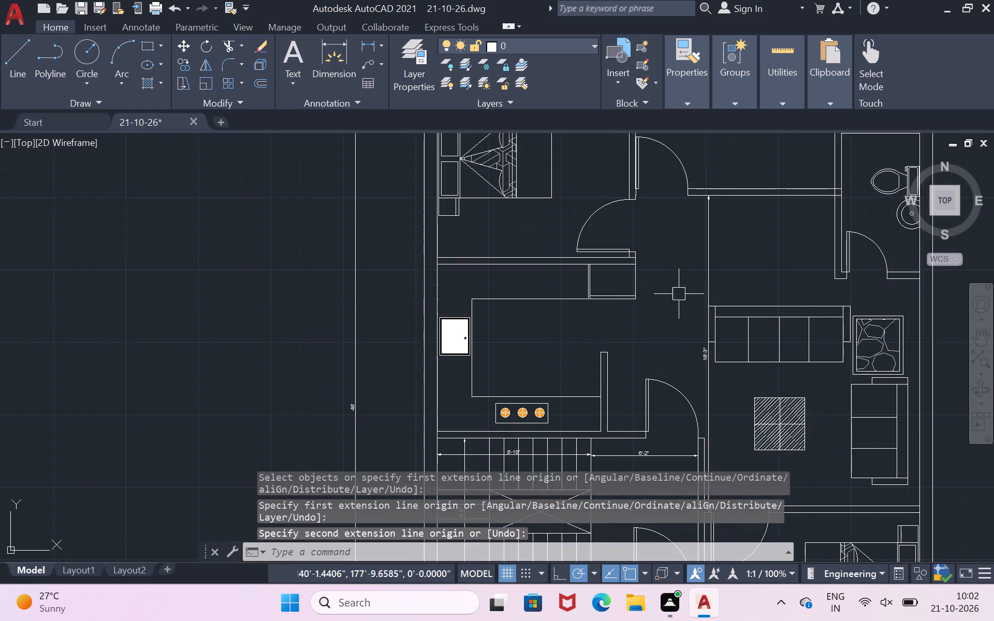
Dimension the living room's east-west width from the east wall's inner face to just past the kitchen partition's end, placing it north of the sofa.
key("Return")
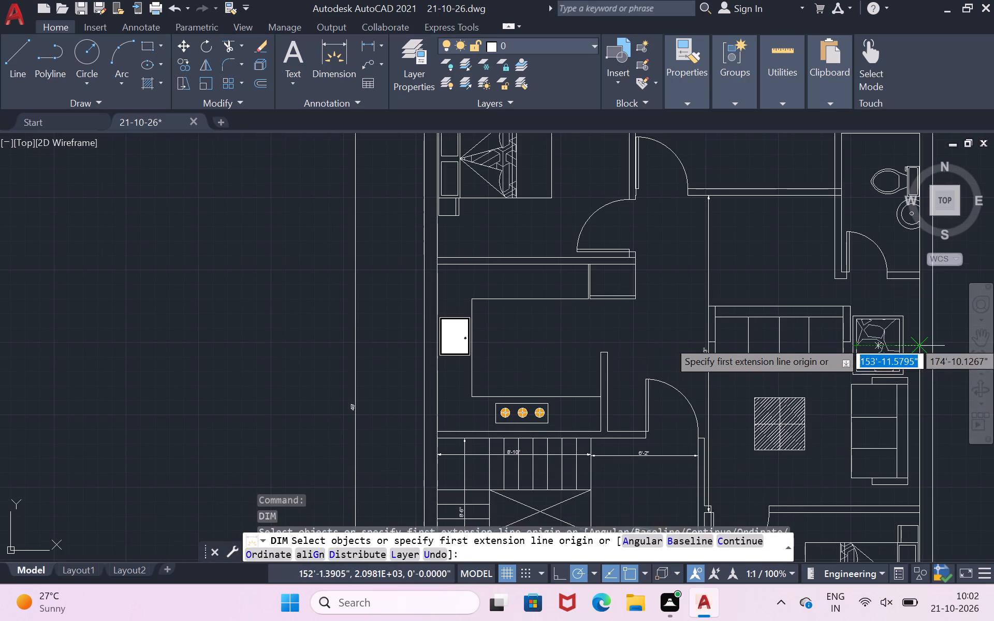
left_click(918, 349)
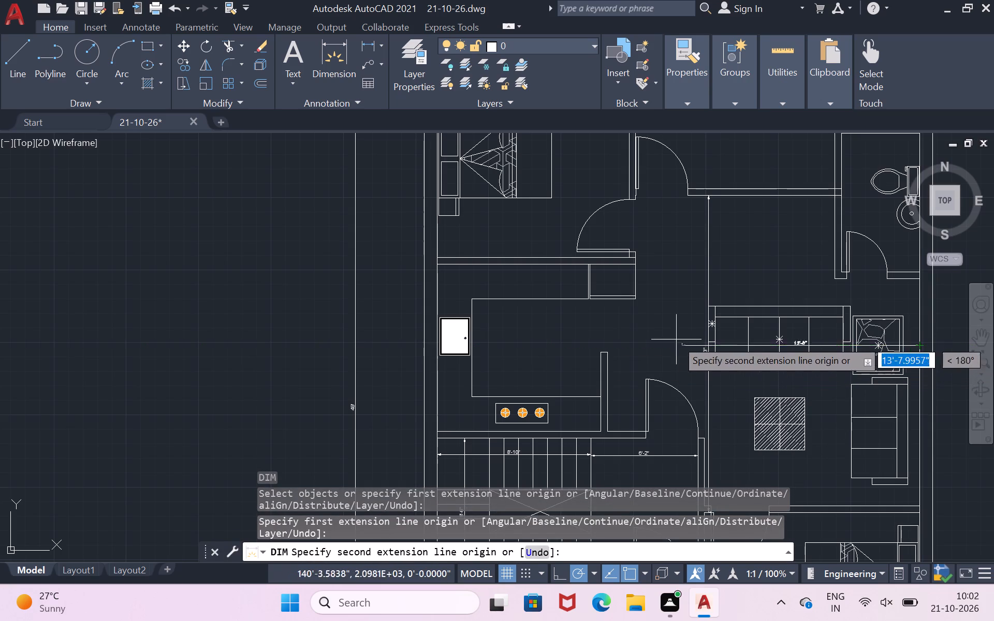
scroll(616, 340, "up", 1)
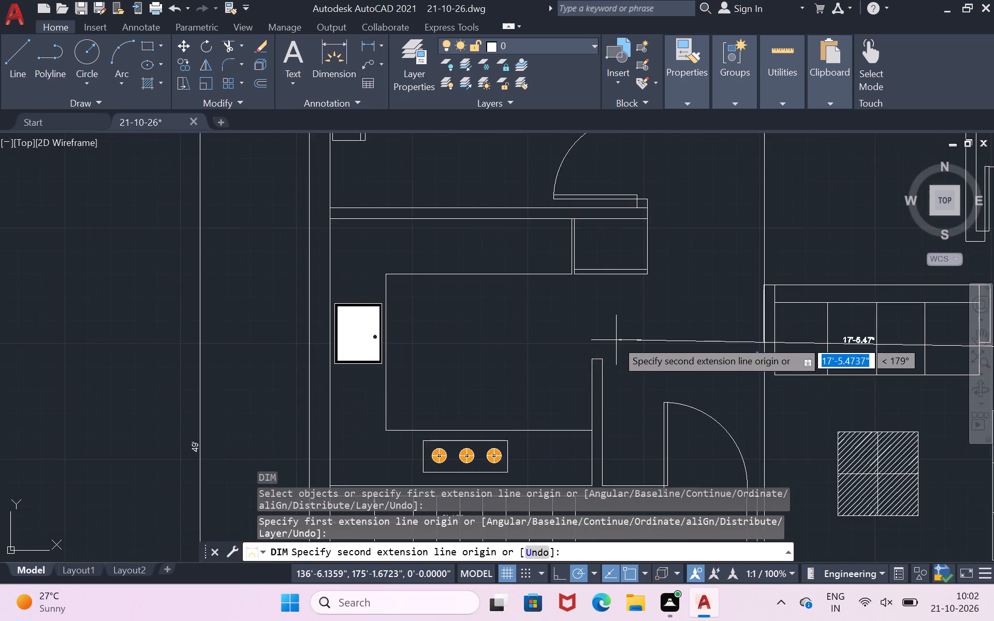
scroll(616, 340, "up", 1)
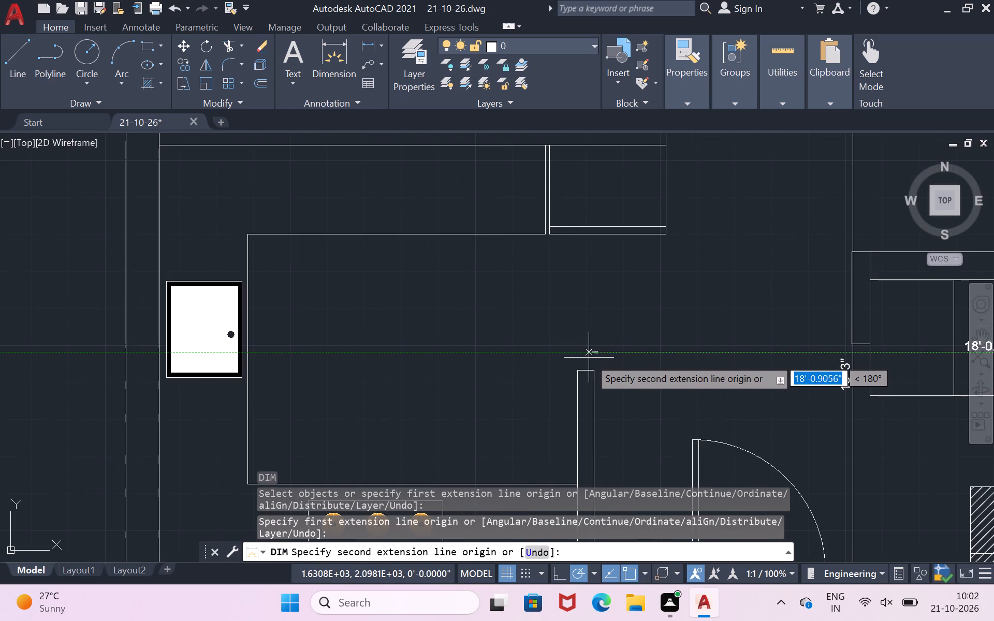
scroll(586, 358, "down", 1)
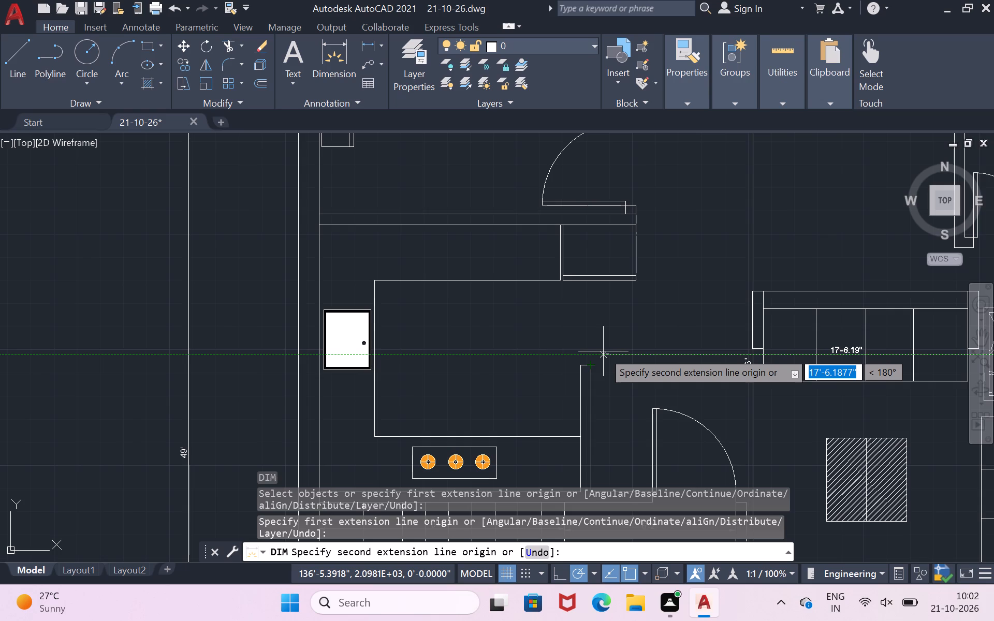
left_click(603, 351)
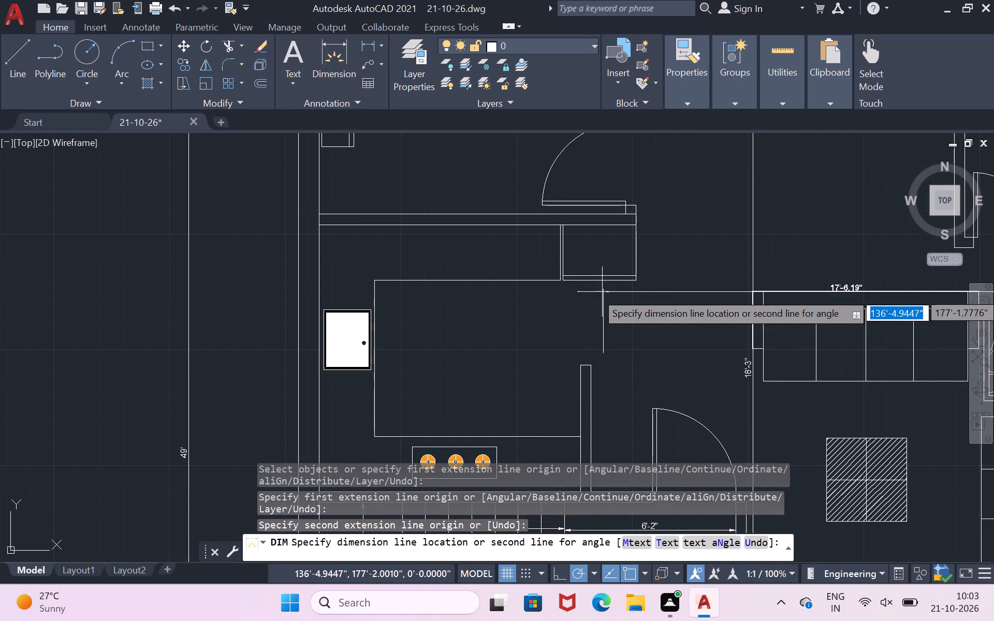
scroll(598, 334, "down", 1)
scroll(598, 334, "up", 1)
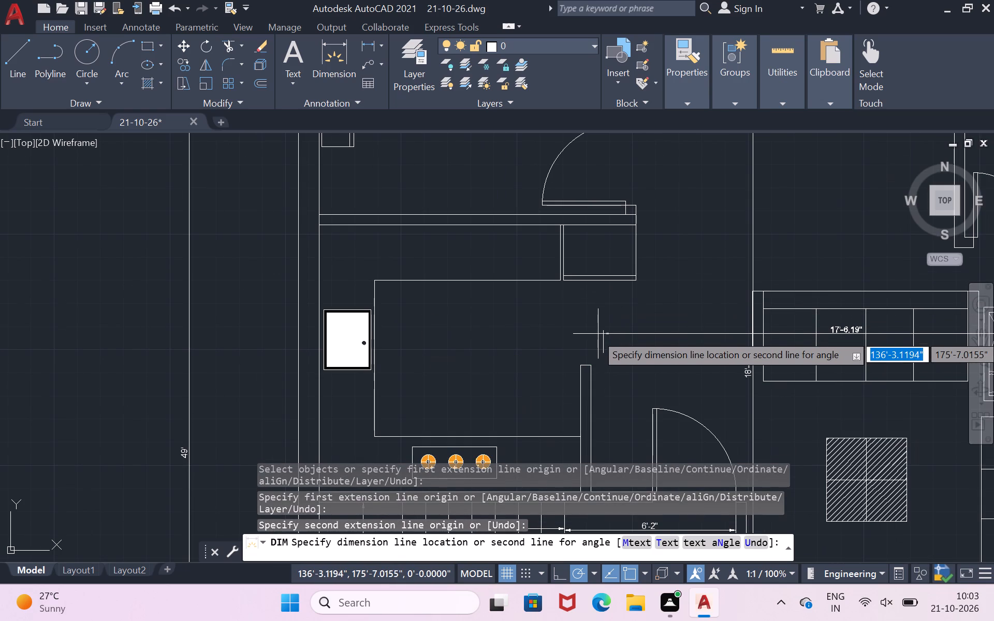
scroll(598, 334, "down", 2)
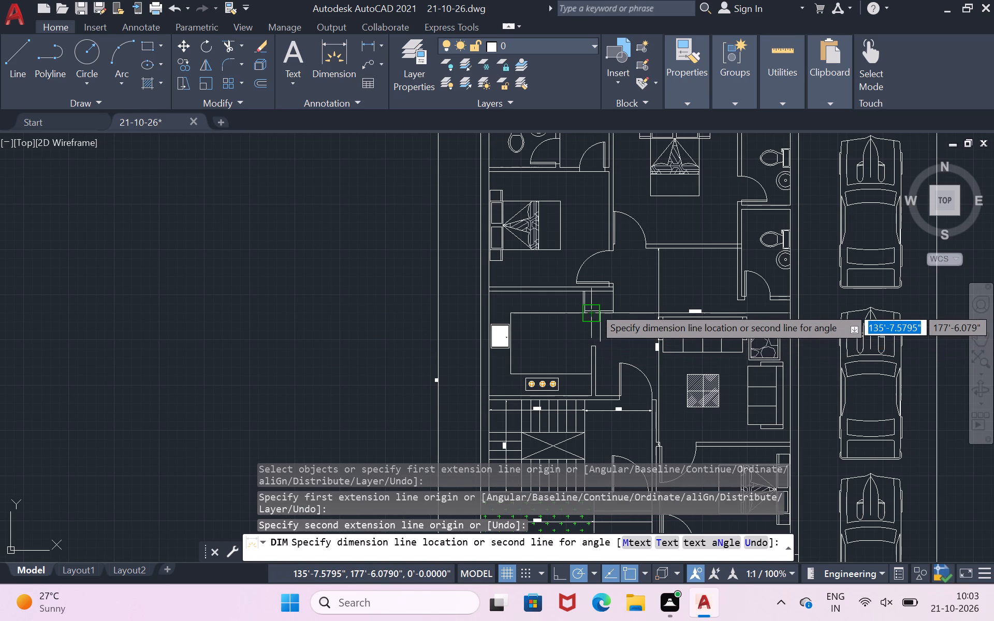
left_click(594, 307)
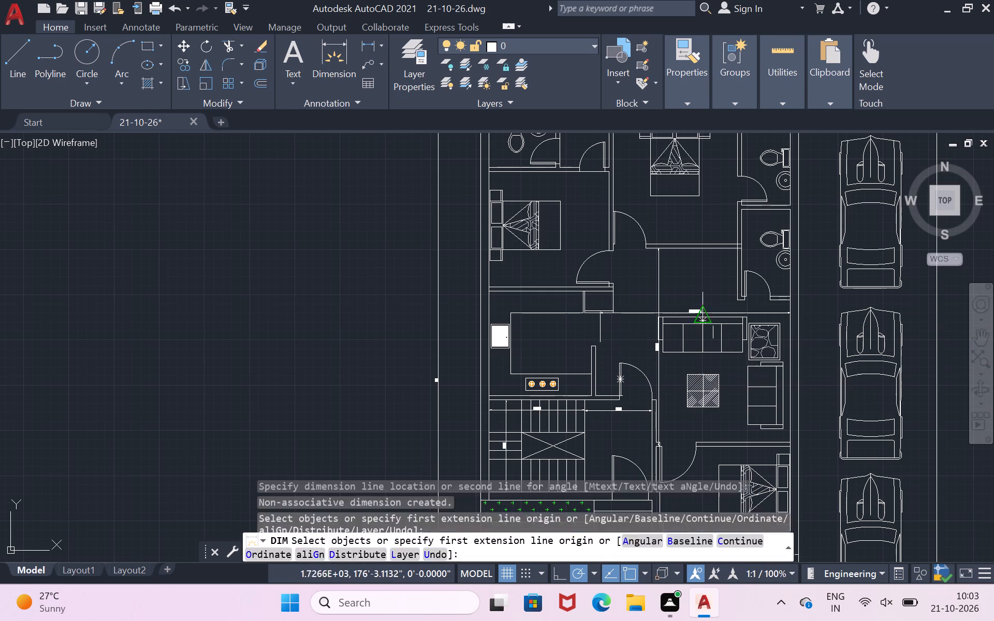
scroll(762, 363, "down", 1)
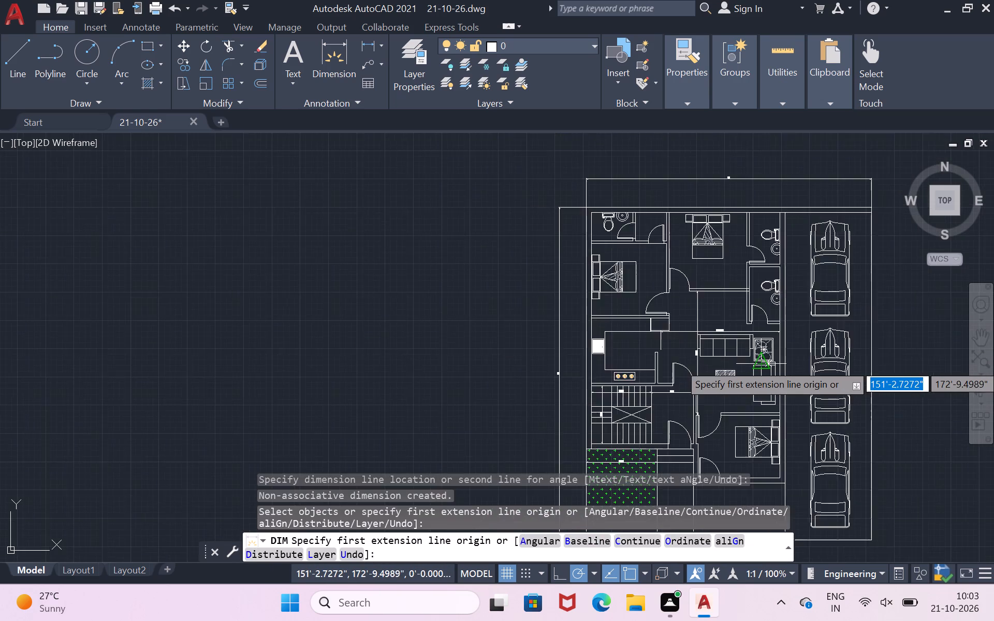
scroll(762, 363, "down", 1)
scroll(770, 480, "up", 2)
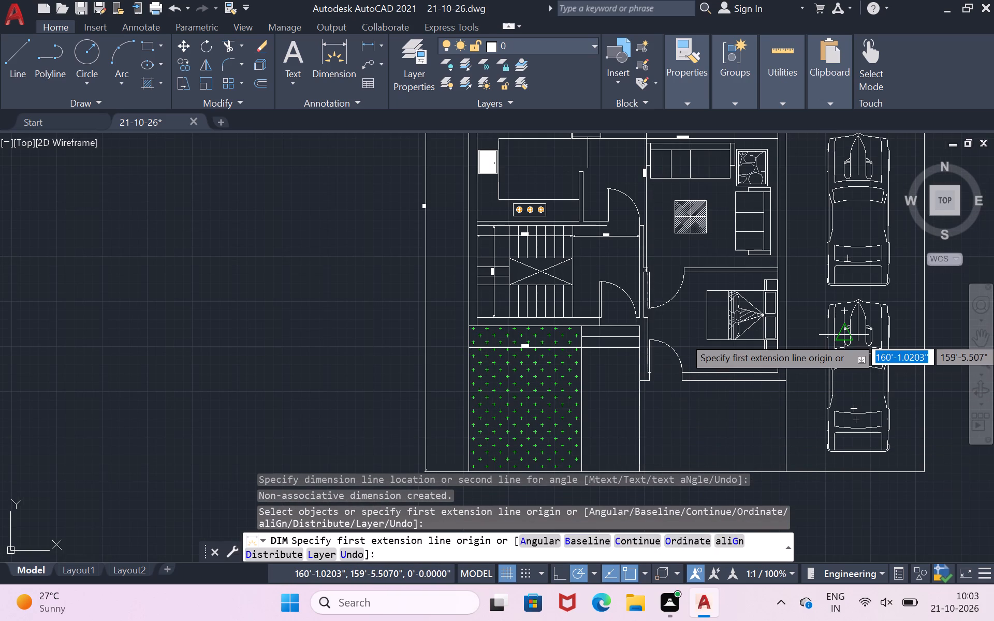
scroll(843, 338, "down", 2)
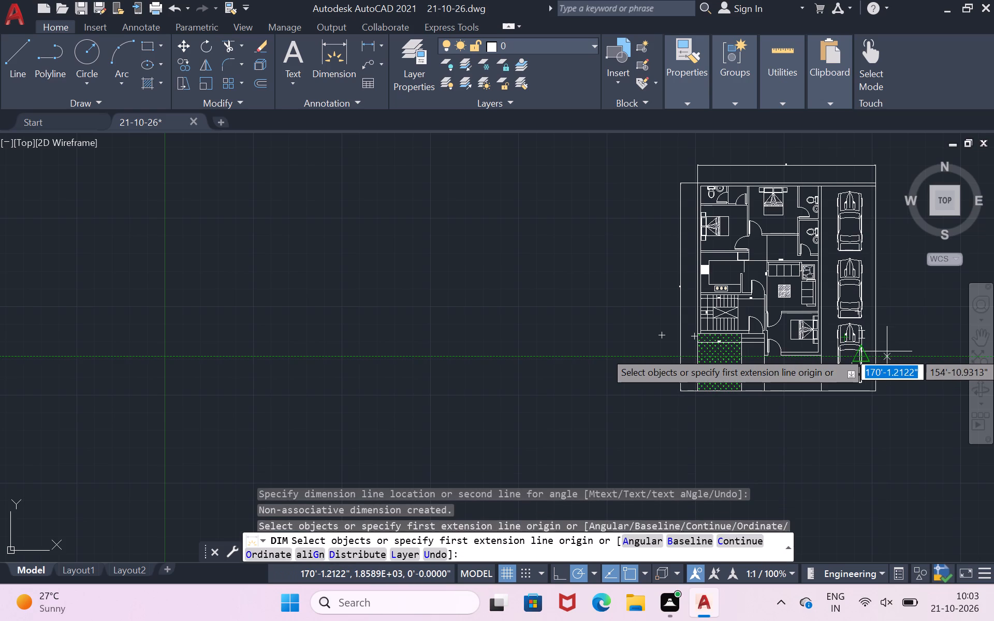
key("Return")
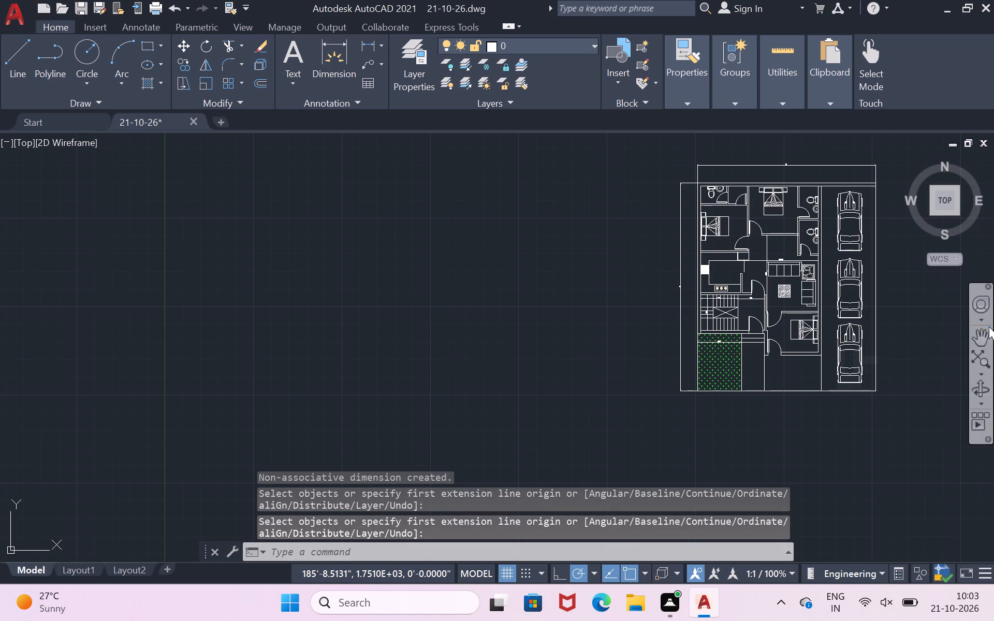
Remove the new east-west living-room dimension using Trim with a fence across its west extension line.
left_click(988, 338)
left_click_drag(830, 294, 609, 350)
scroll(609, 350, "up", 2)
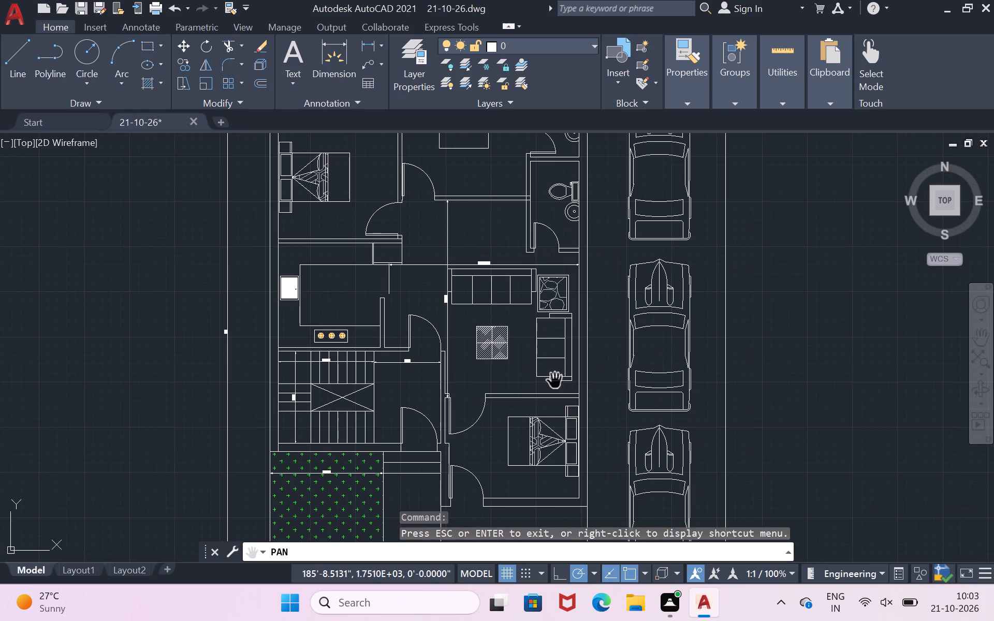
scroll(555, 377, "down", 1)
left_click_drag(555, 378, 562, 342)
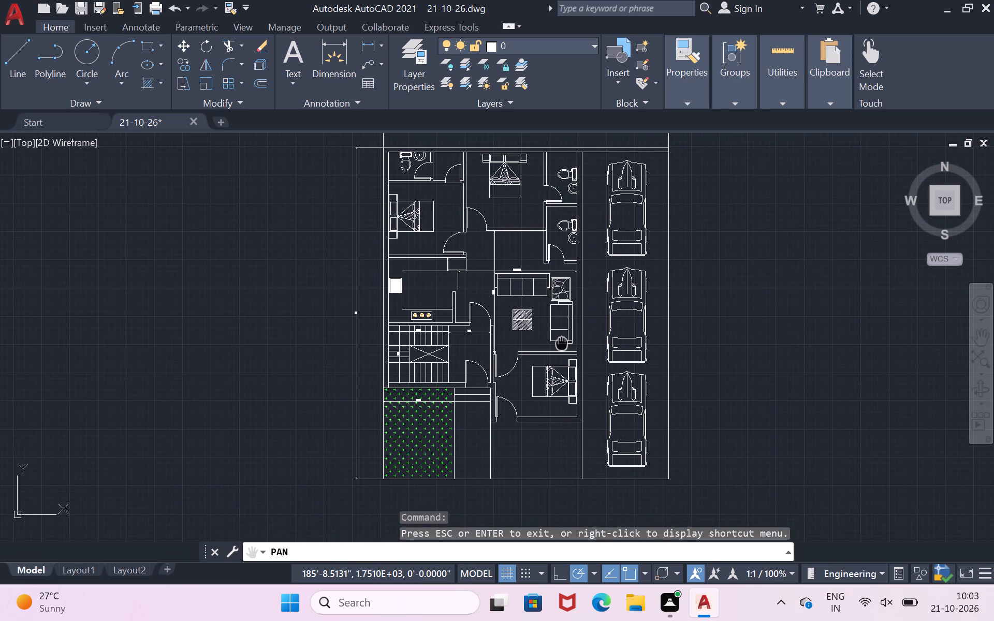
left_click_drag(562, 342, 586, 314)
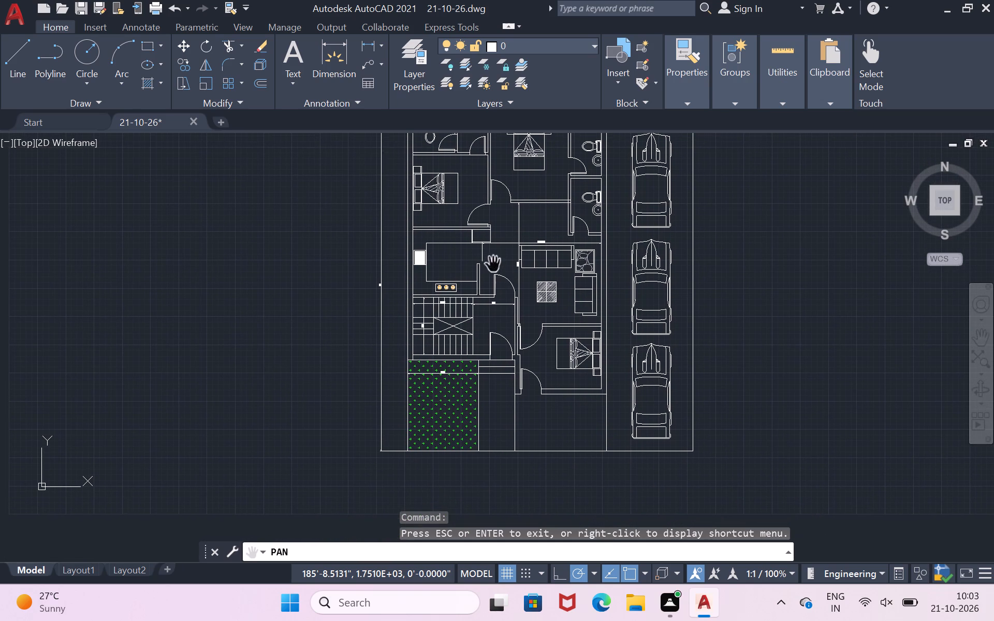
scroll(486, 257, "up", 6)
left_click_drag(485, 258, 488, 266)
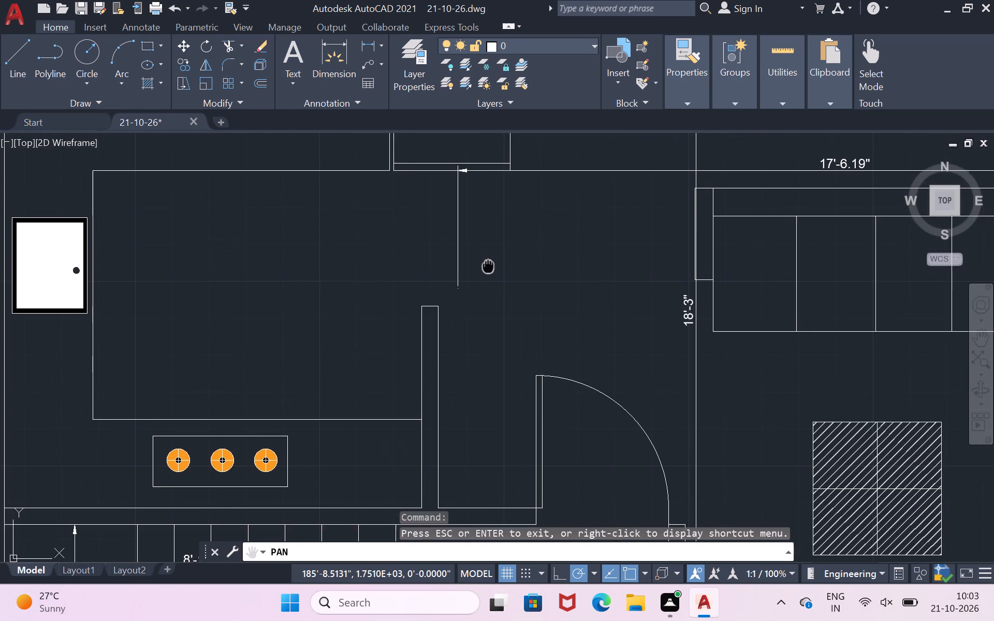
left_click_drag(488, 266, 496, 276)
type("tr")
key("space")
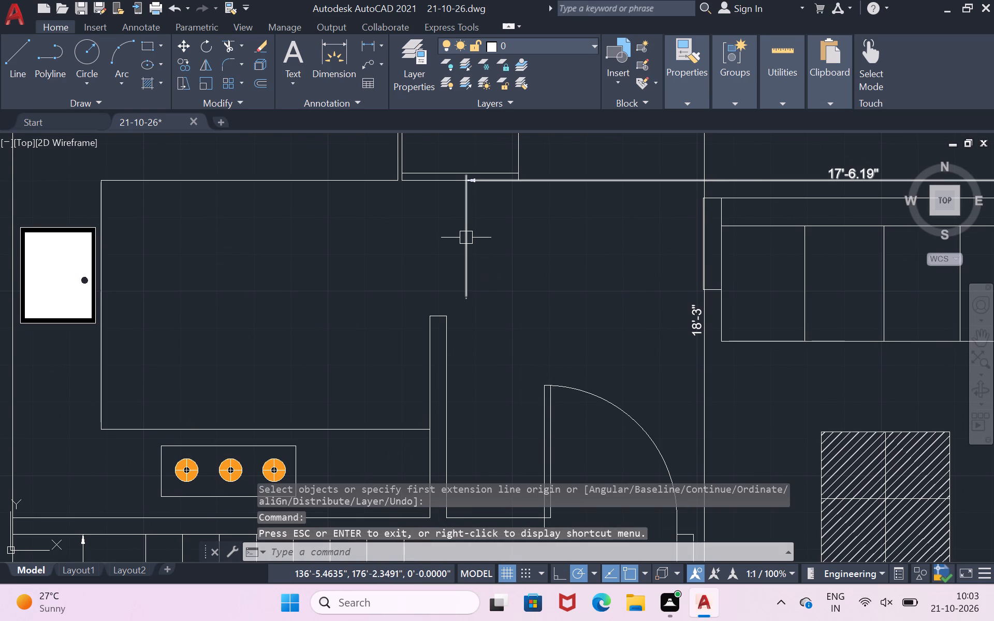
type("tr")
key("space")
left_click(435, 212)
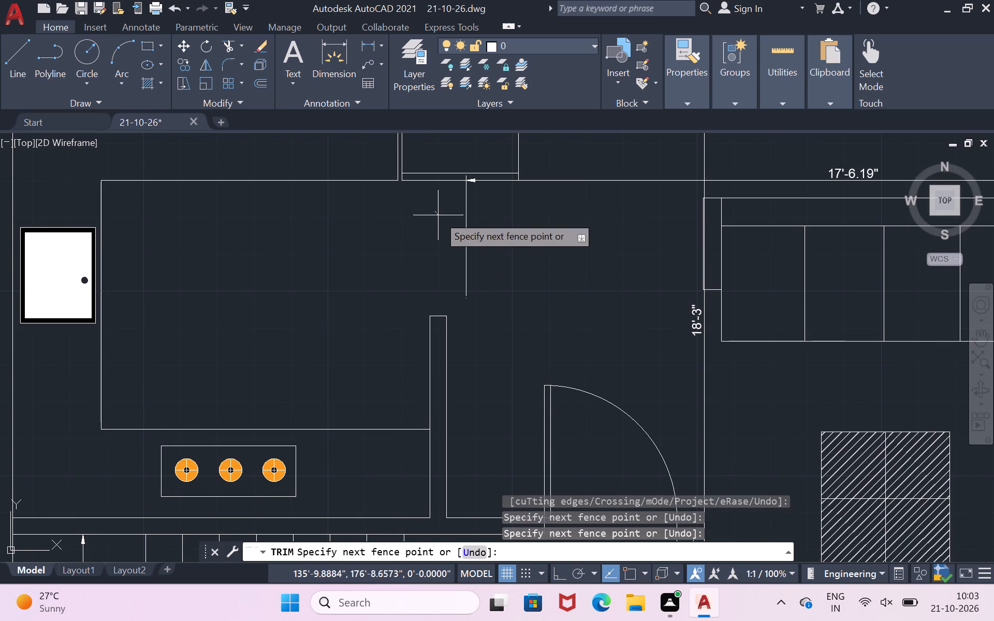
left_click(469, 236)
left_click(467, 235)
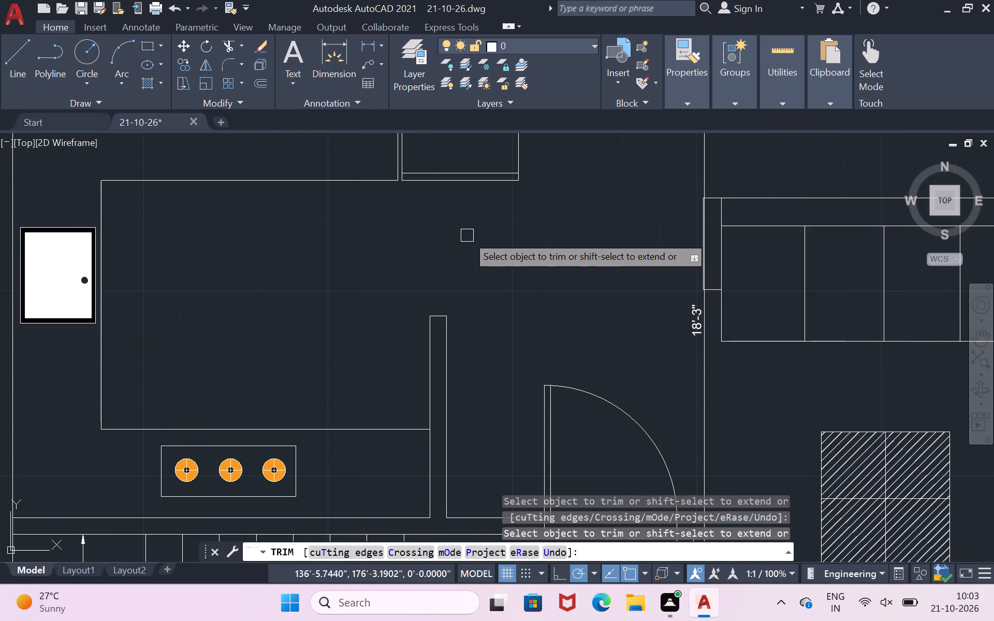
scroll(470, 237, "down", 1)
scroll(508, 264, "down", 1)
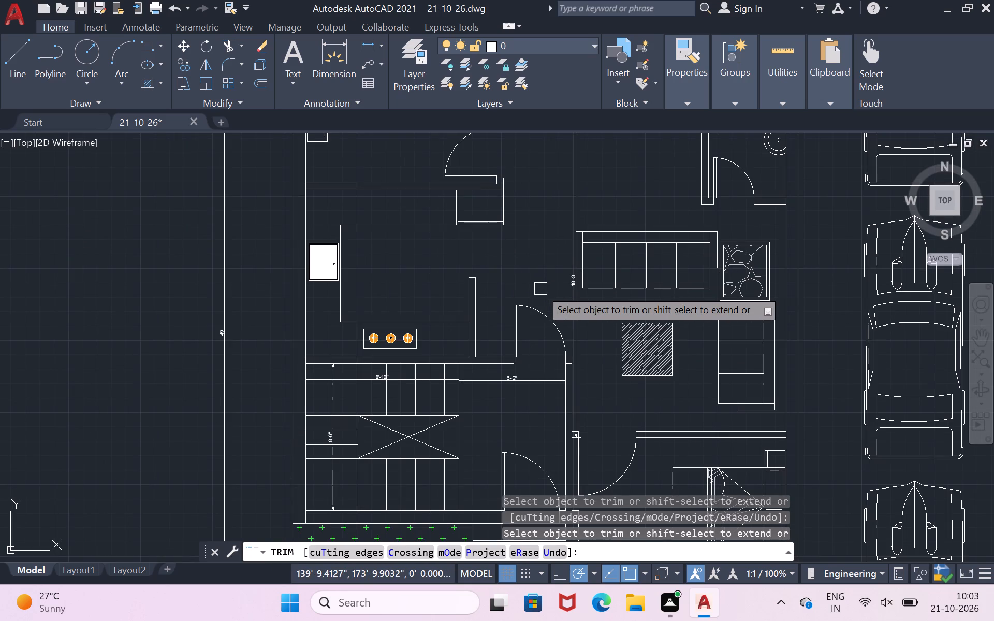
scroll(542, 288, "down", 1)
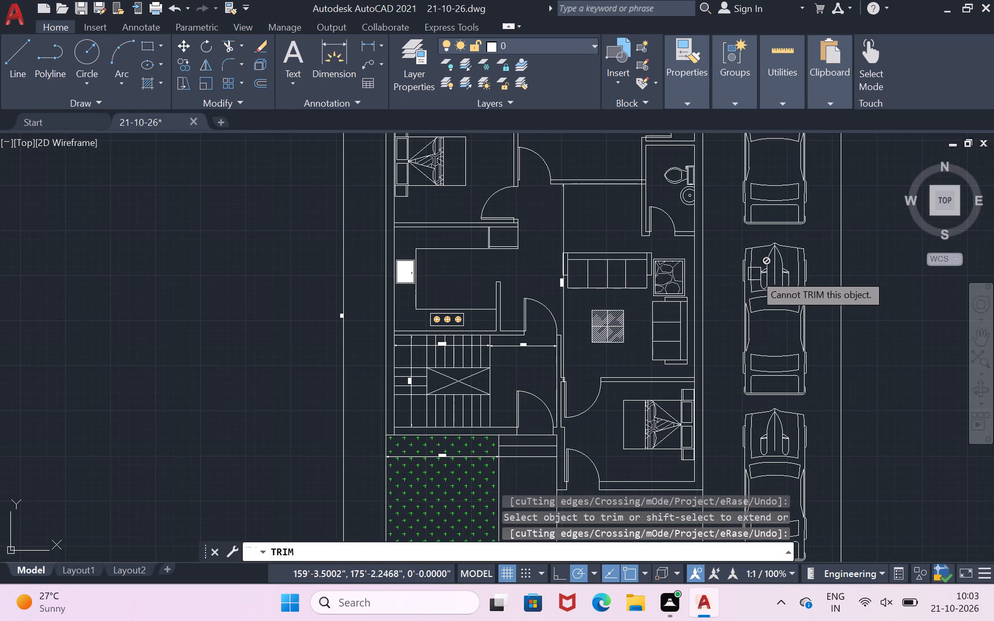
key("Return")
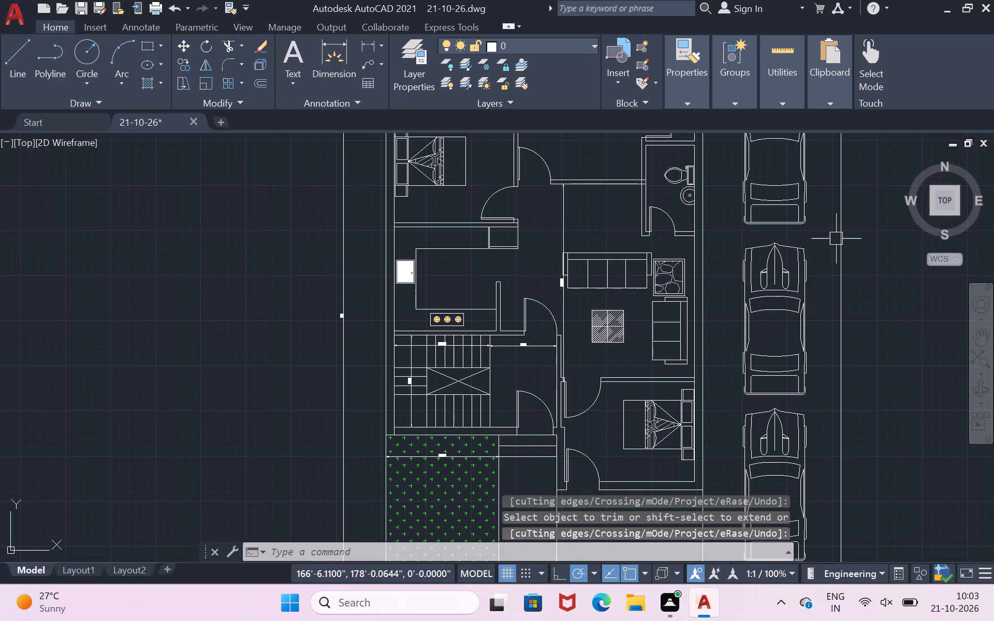
Add a multiline text label reading BALCONY with 14'7"X6'3" on its second line, in the open area south of the southeast bedroom.
scroll(874, 283, "down", 1)
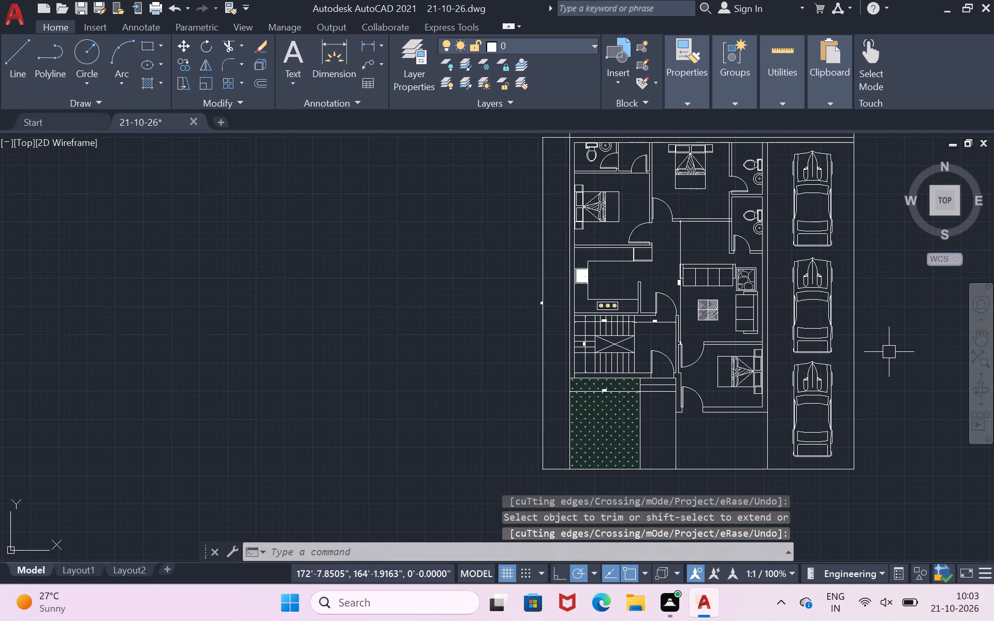
key("t")
key("Return")
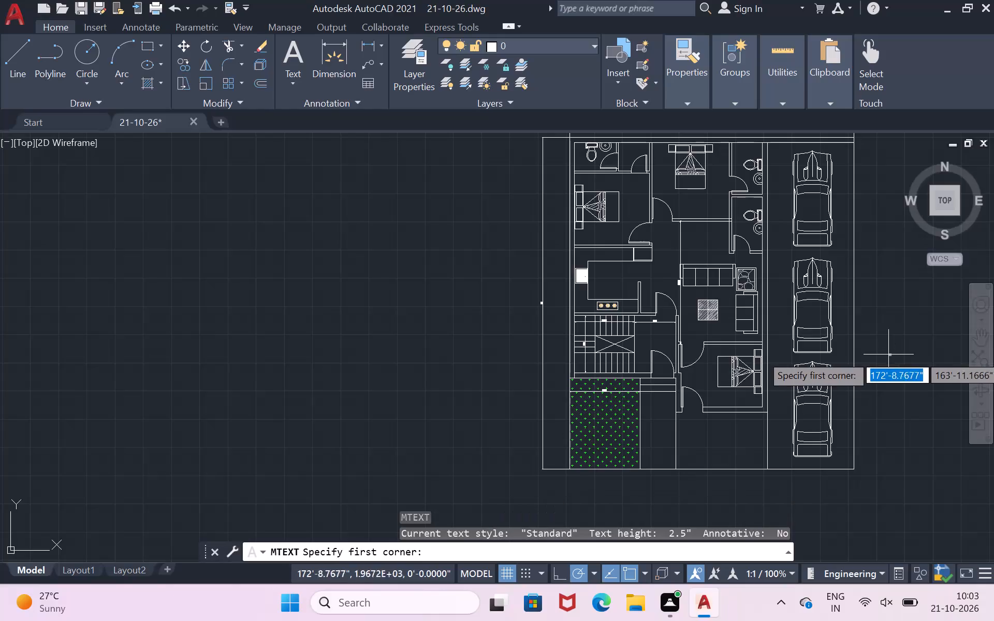
scroll(699, 443, "up", 1)
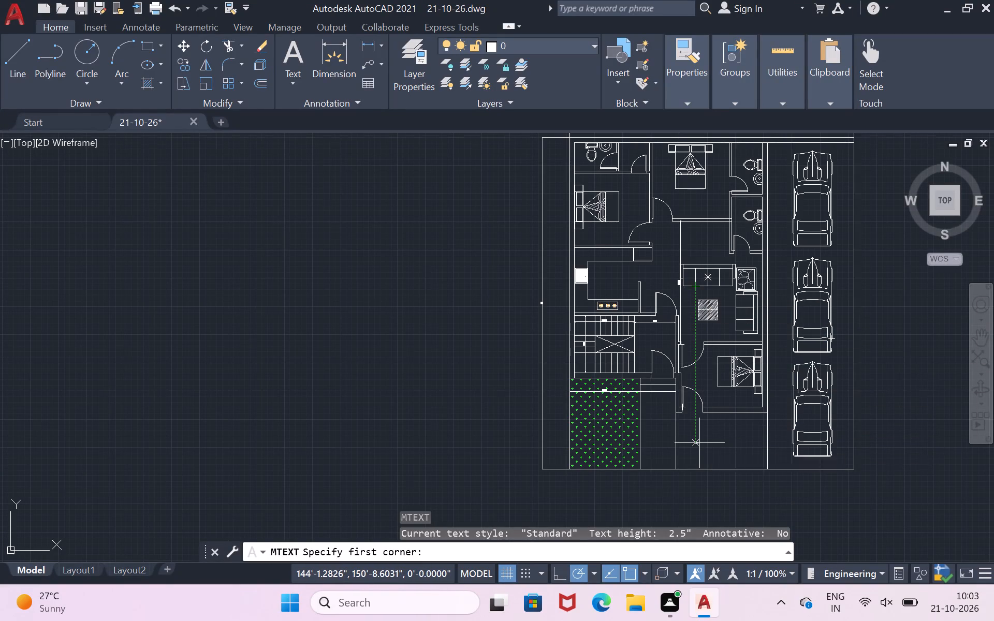
left_click(703, 440)
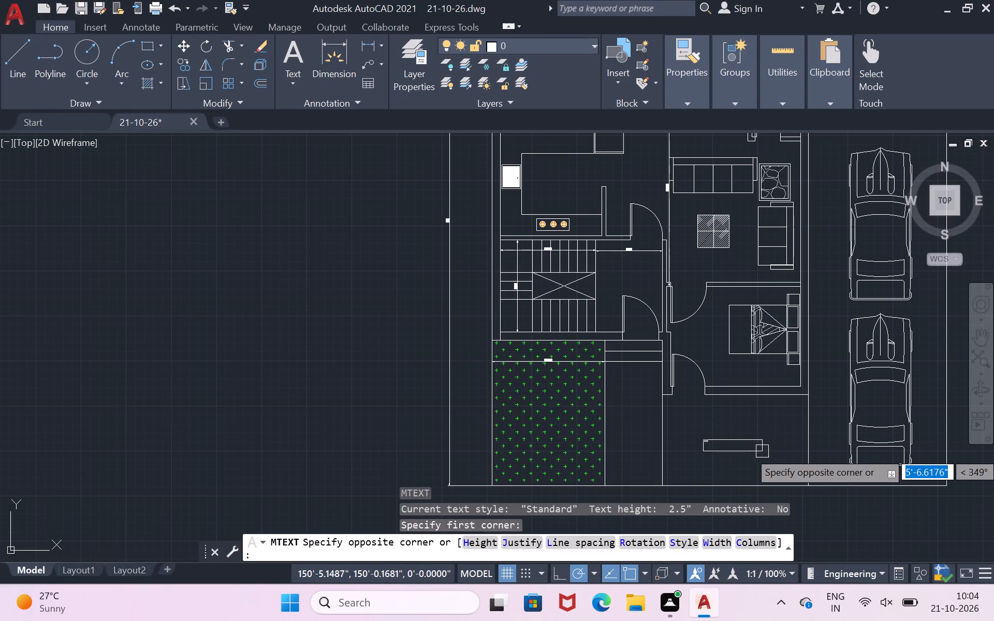
left_click(763, 455)
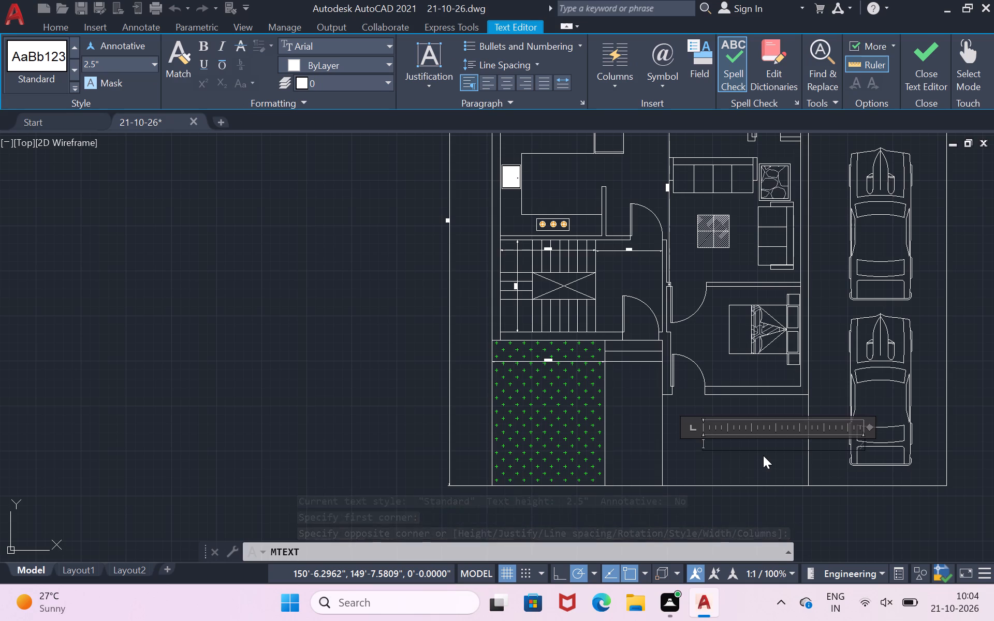
key("b")
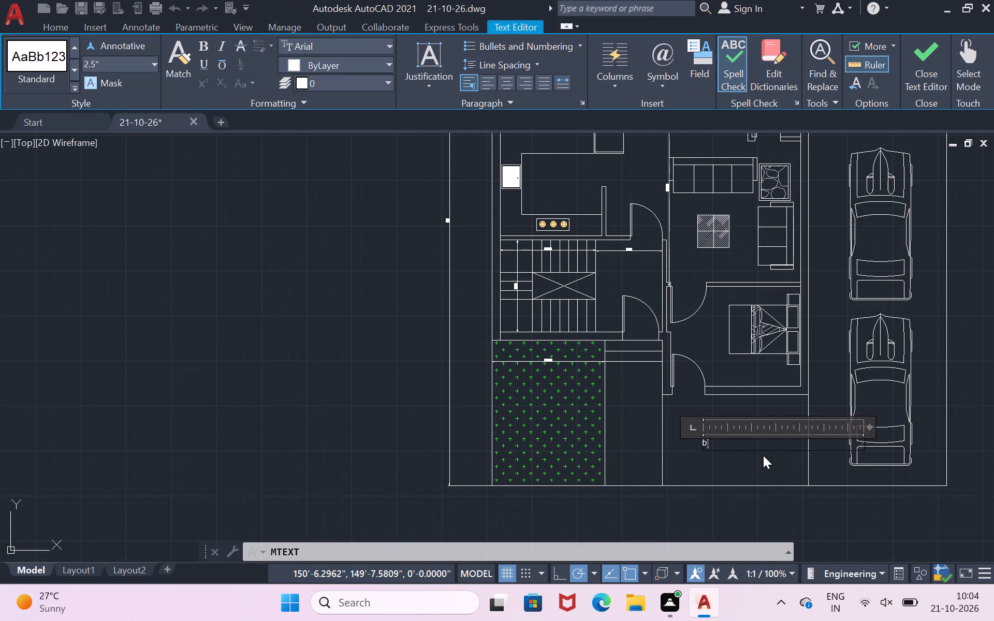
key("BackSpace")
type("BA")
type("LCO")
type("NY")
key("Return")
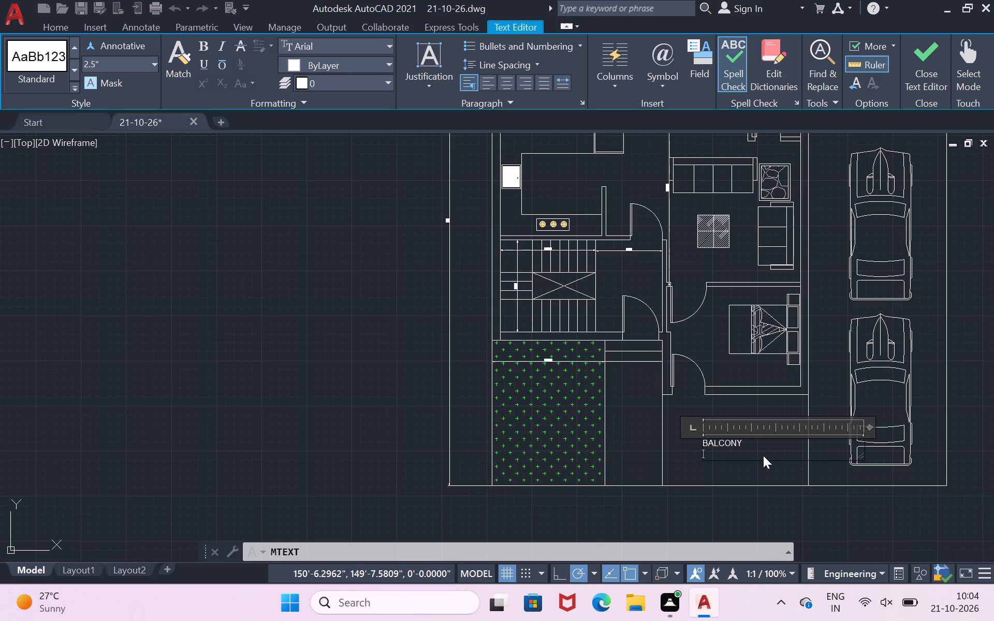
type("14")
key("apostrophe")
key("7")
key("shift+quotedbl")
key("x")
type("6'3\"")
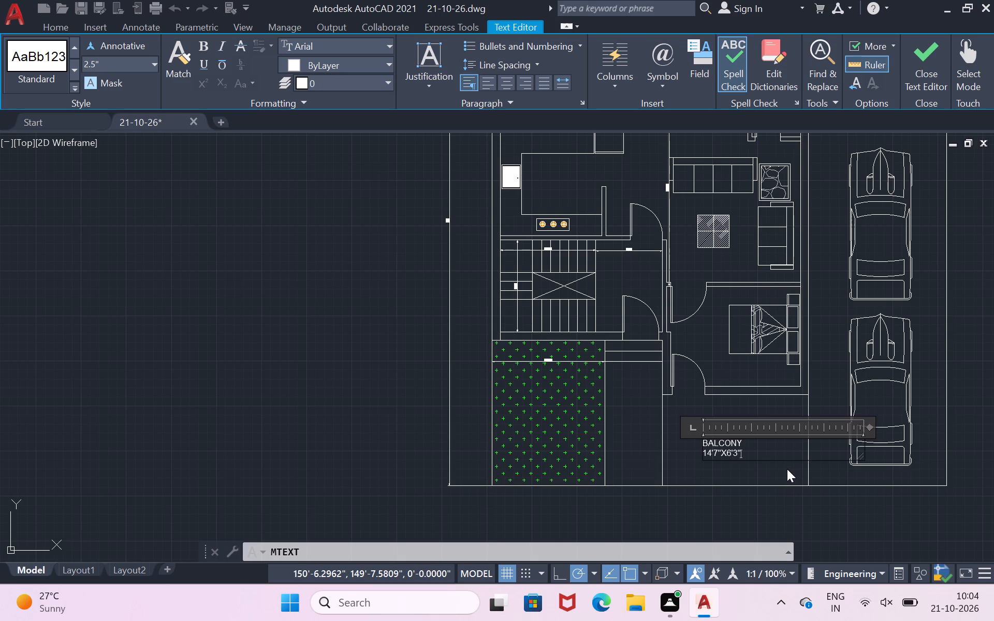
left_click(784, 465)
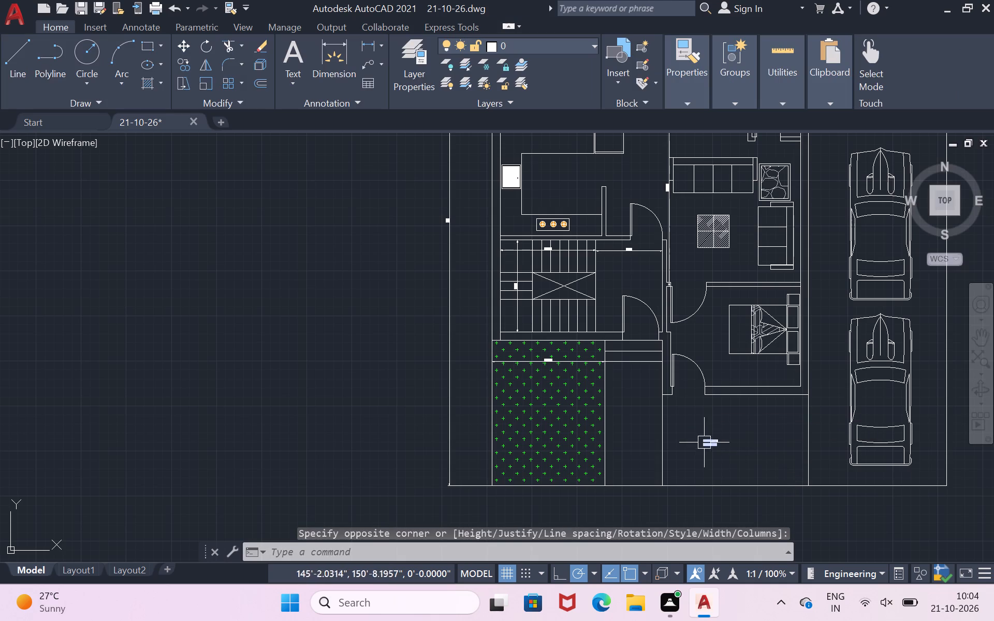
Scale the BALCONY label up to roughly twice its size.
scroll(702, 440, "up", 1)
scroll(702, 440, "down", 1)
scroll(702, 440, "up", 2)
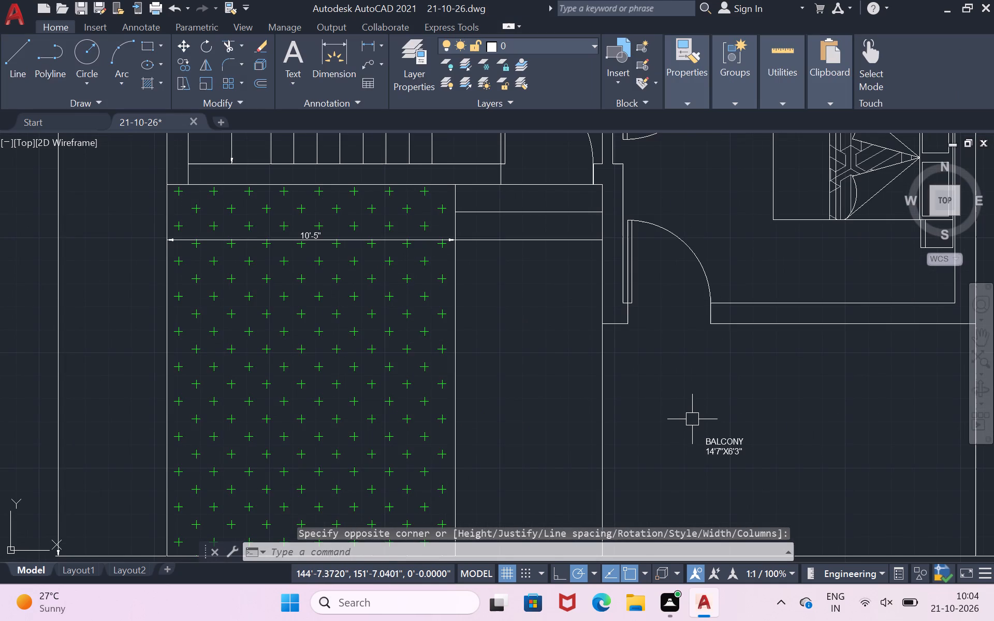
left_click(692, 419)
left_click(773, 472)
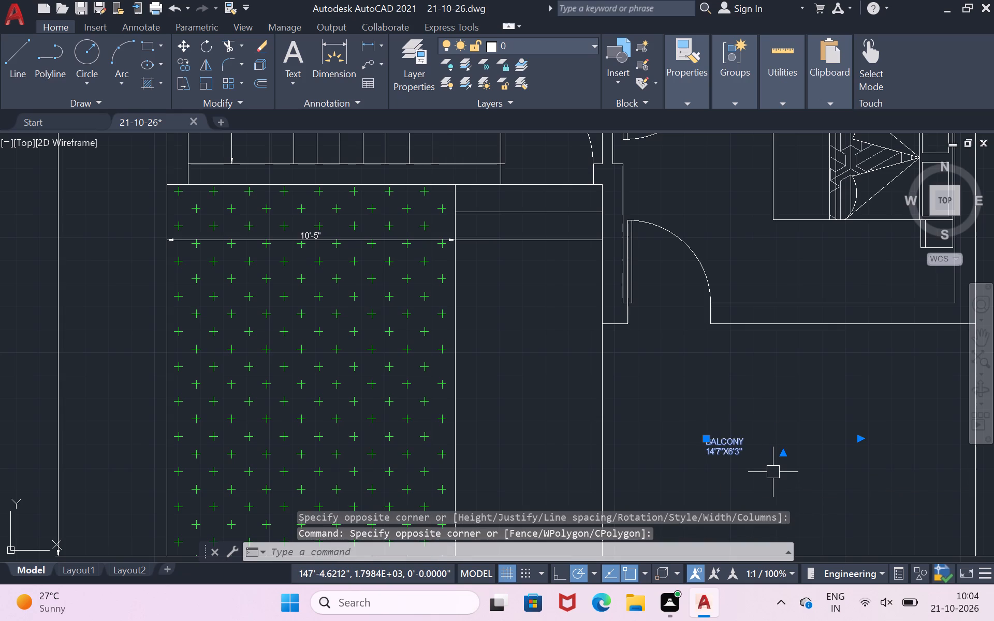
type("SC")
key("Return")
left_click(773, 472)
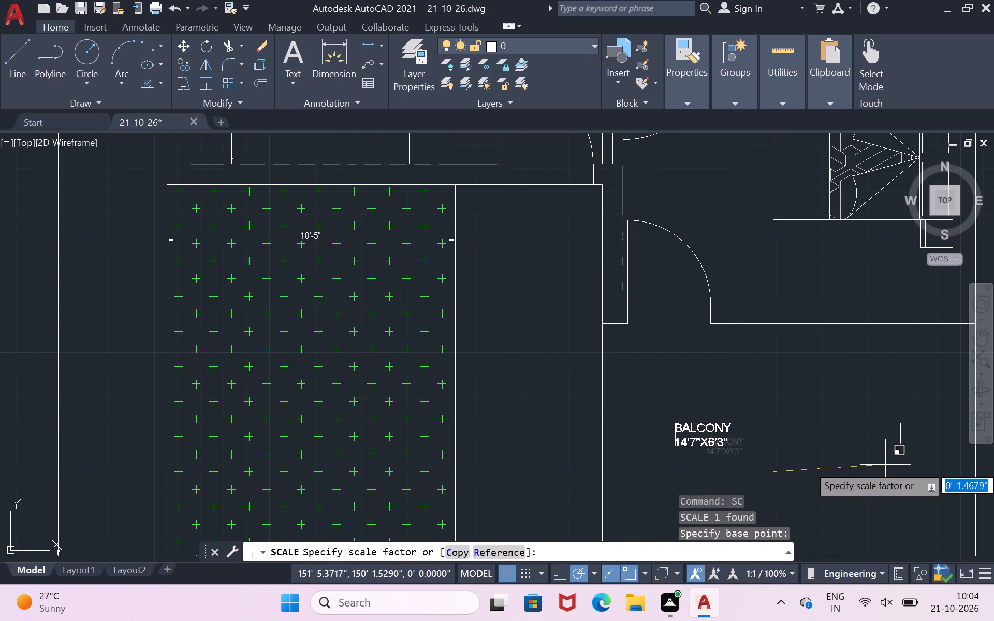
left_click(930, 418)
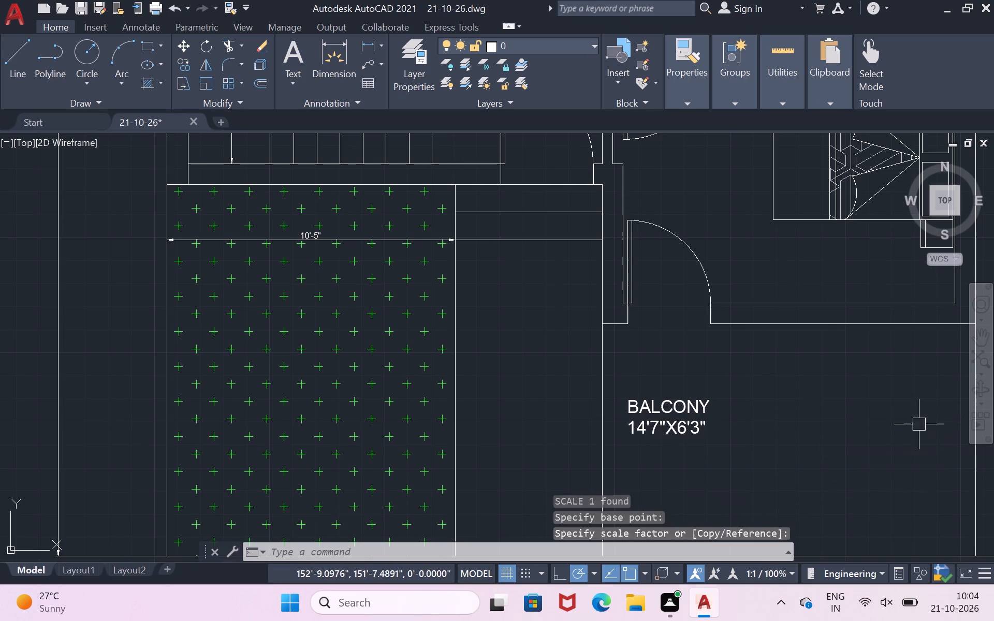
Move the enlarged BALCONY label east and slightly south, toward the middle of the balcony.
left_click(677, 417)
key("m")
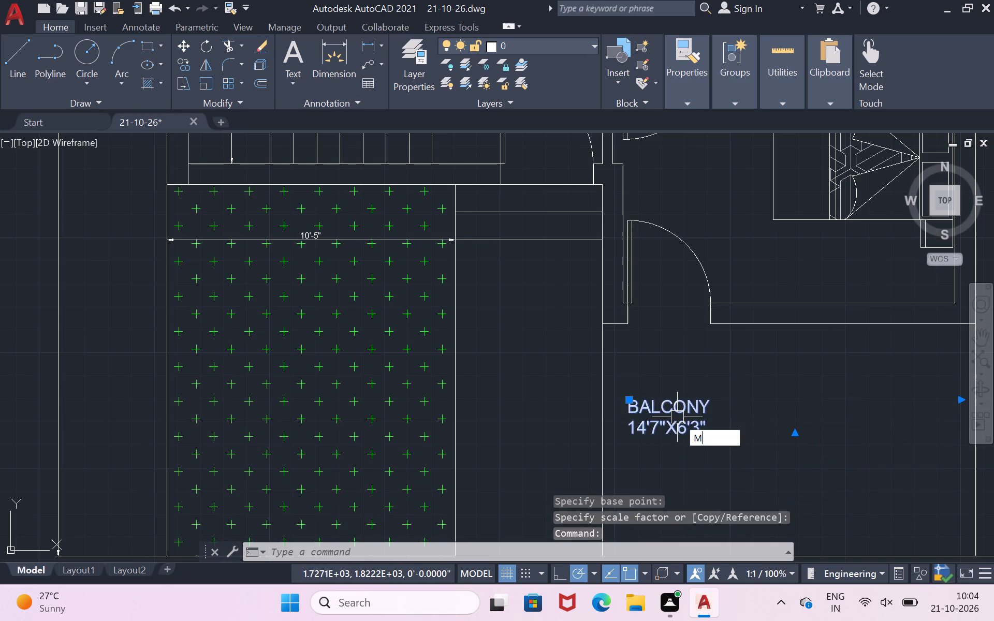
key("Return")
left_click(677, 417)
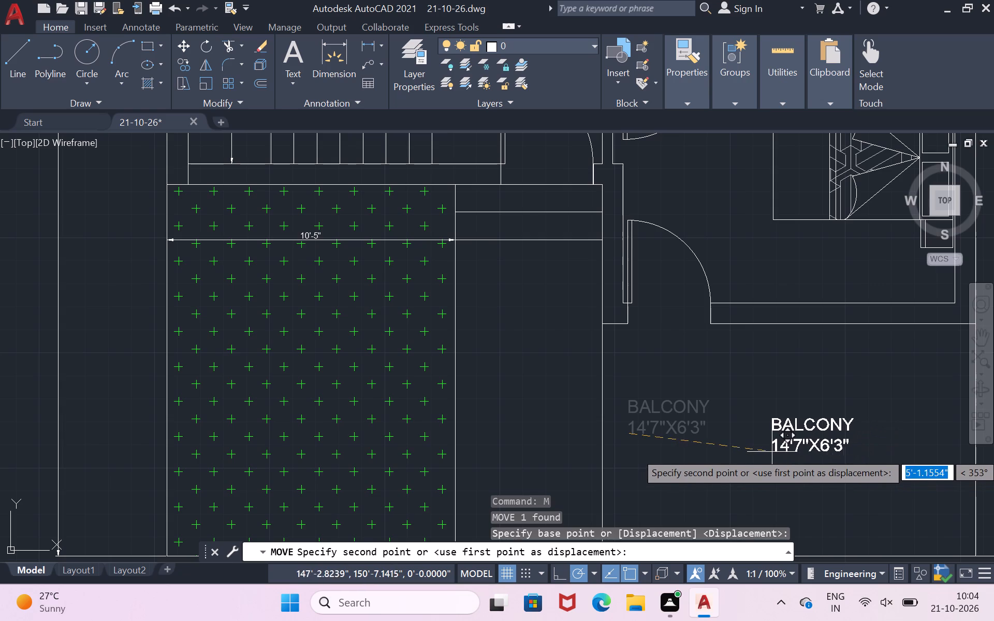
left_click(762, 450)
Add a multiline text label reading LAWN inside the green hatched area south of the staircase.
scroll(828, 395, "down", 4)
scroll(791, 408, "up", 3)
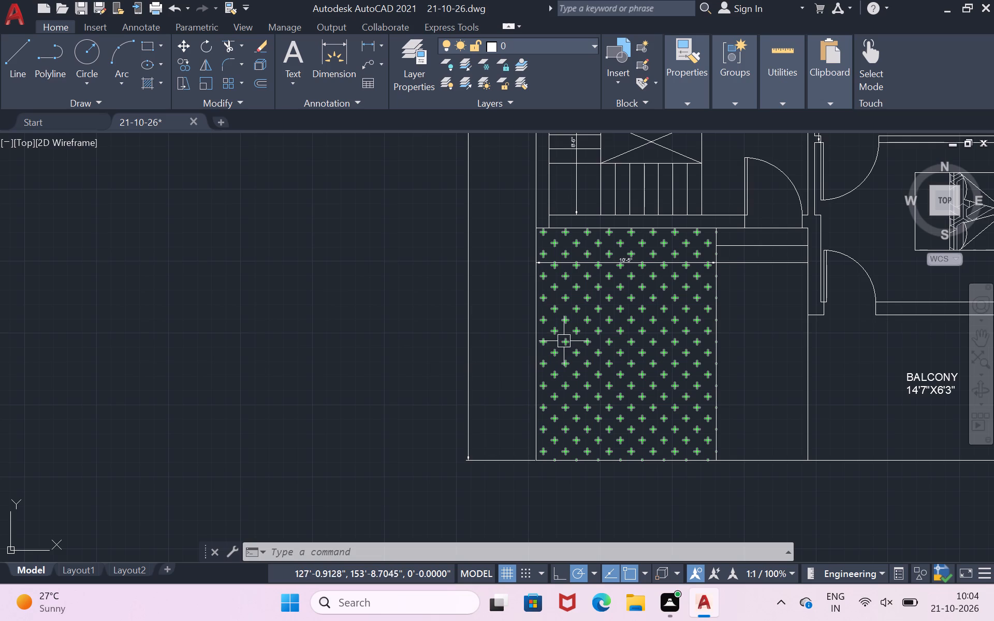
key("t")
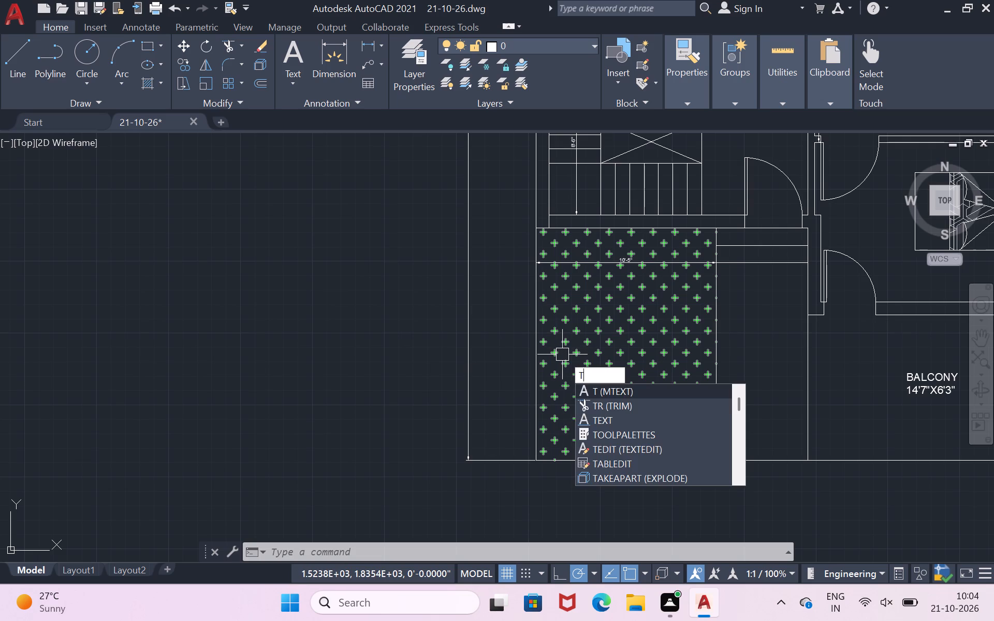
left_click(598, 390)
left_click(567, 368)
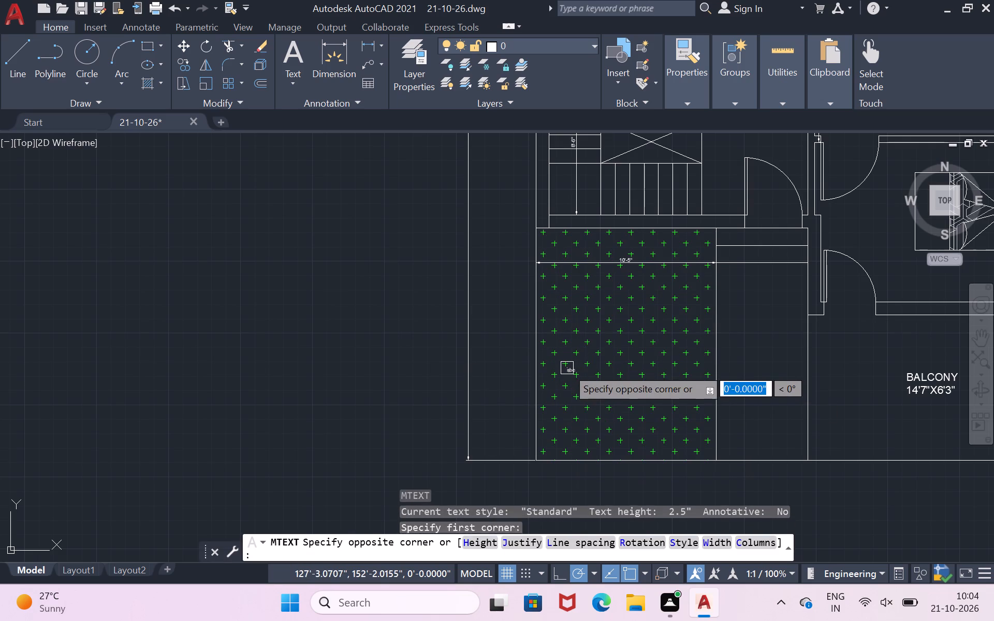
left_click(669, 399)
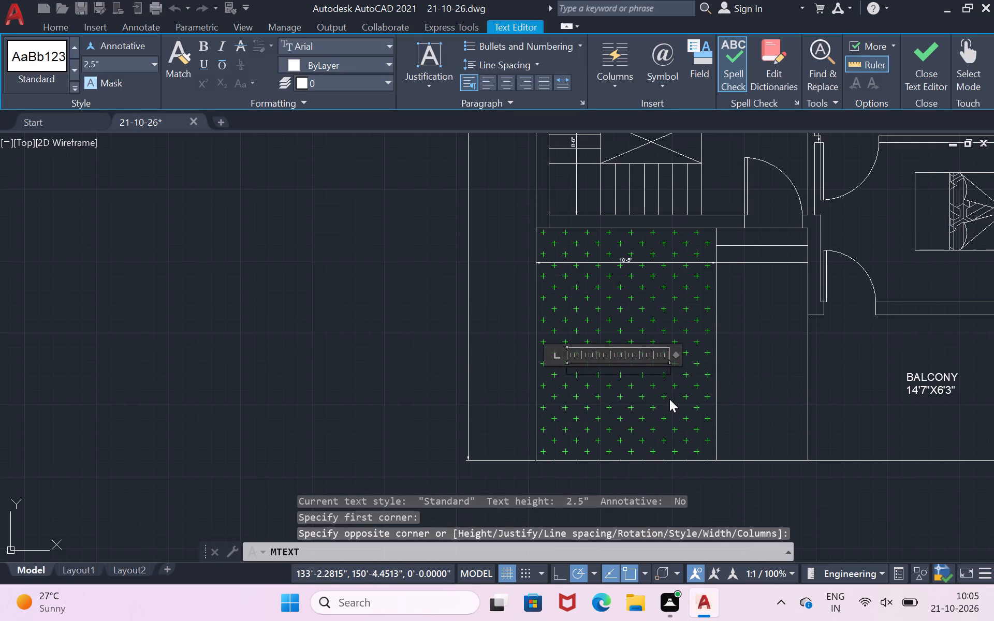
key("l")
type("AWN")
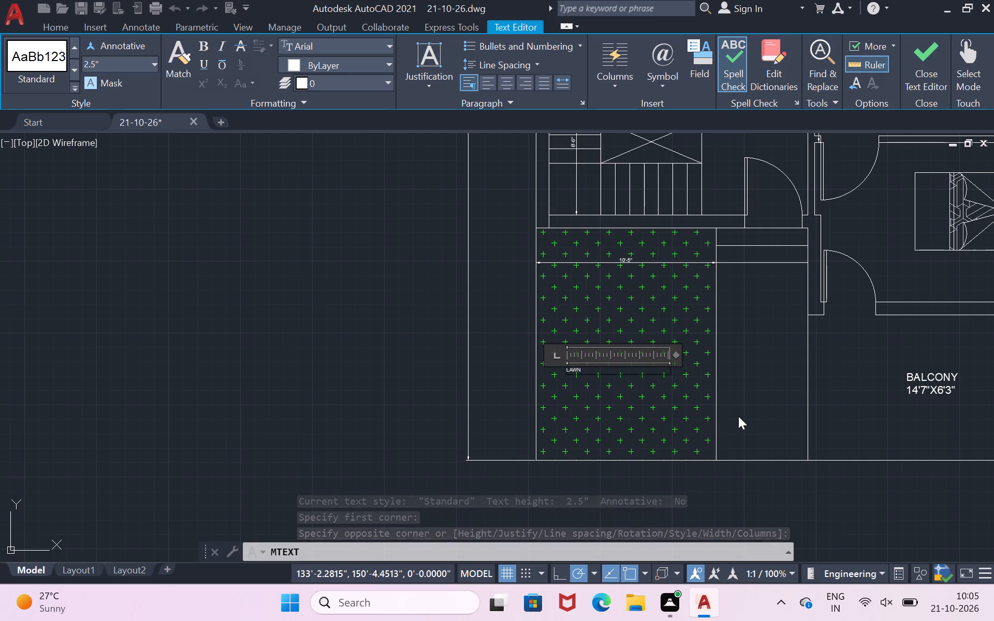
key("Return")
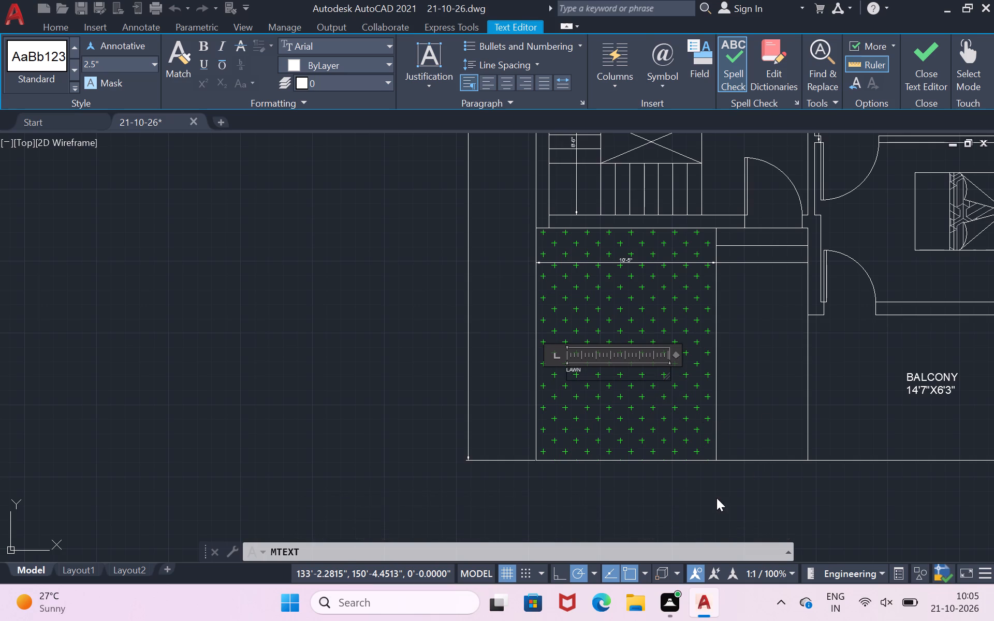
left_click(717, 498)
Scale the LAWN label up by a factor of about 3.77 from a base point on the text.
left_click(575, 370)
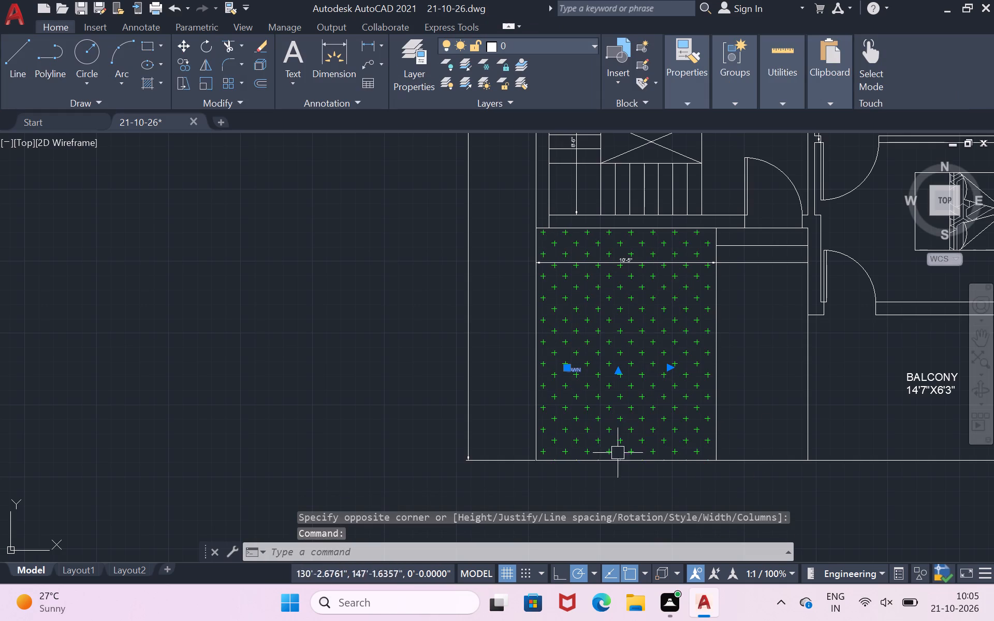
type("SC")
key("Return")
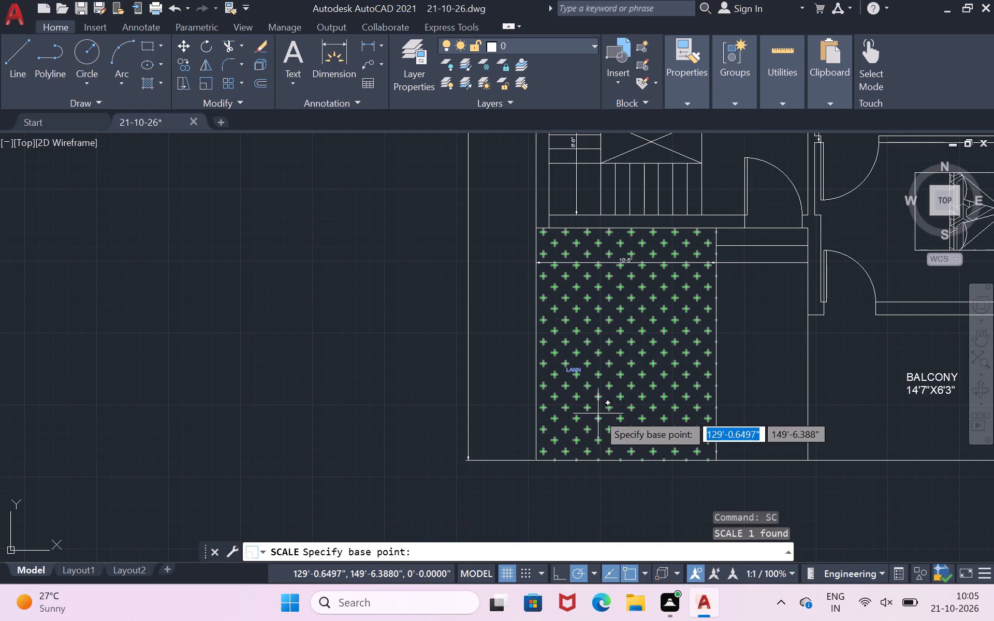
left_click(574, 370)
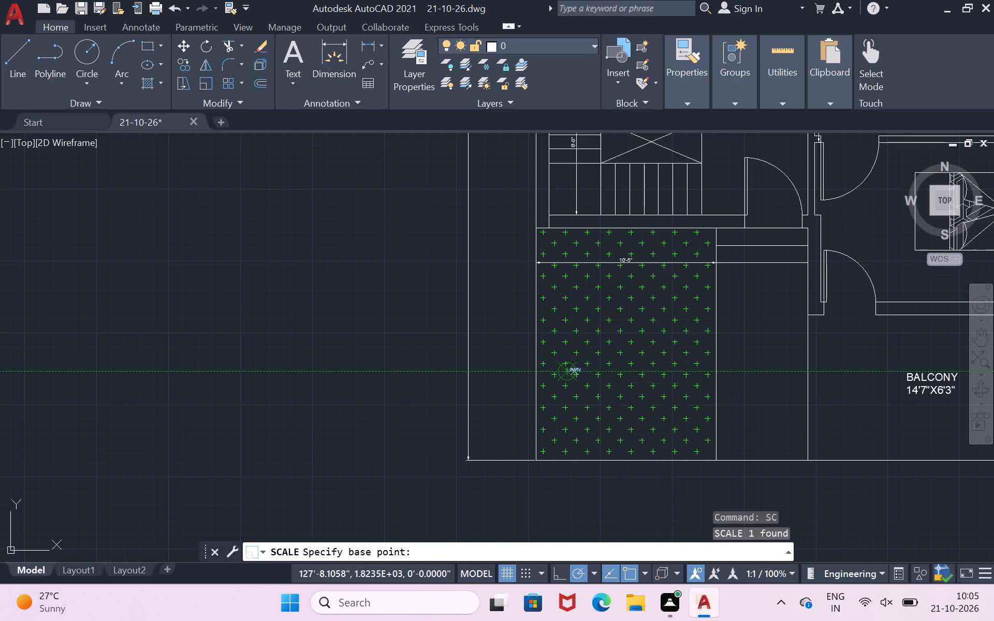
left_click(765, 399)
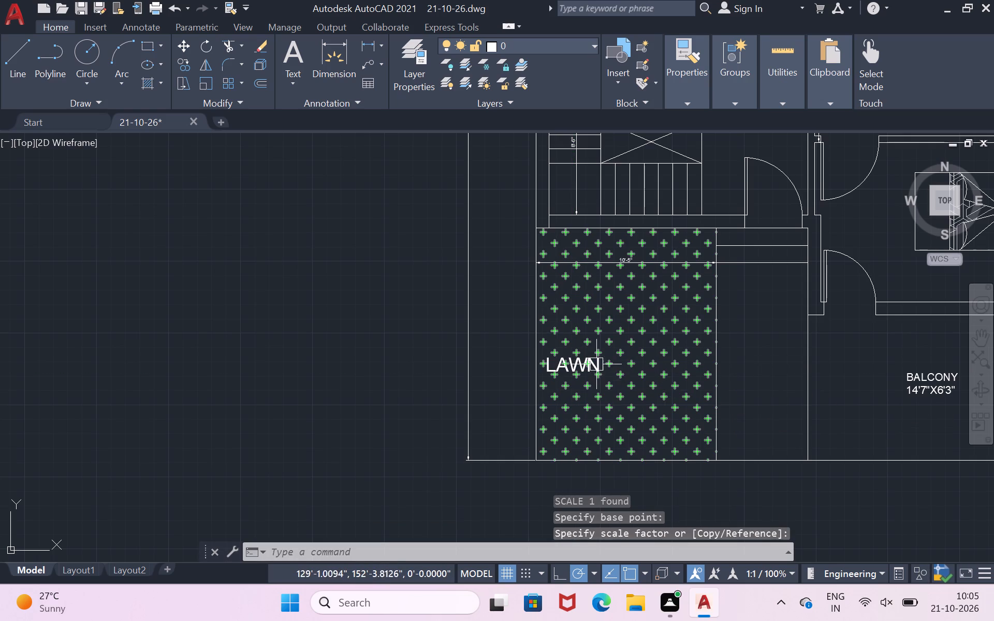
Move the enlarged LAWN label east and slightly south, toward the middle of the hatched lawn.
left_click(577, 367)
key("m")
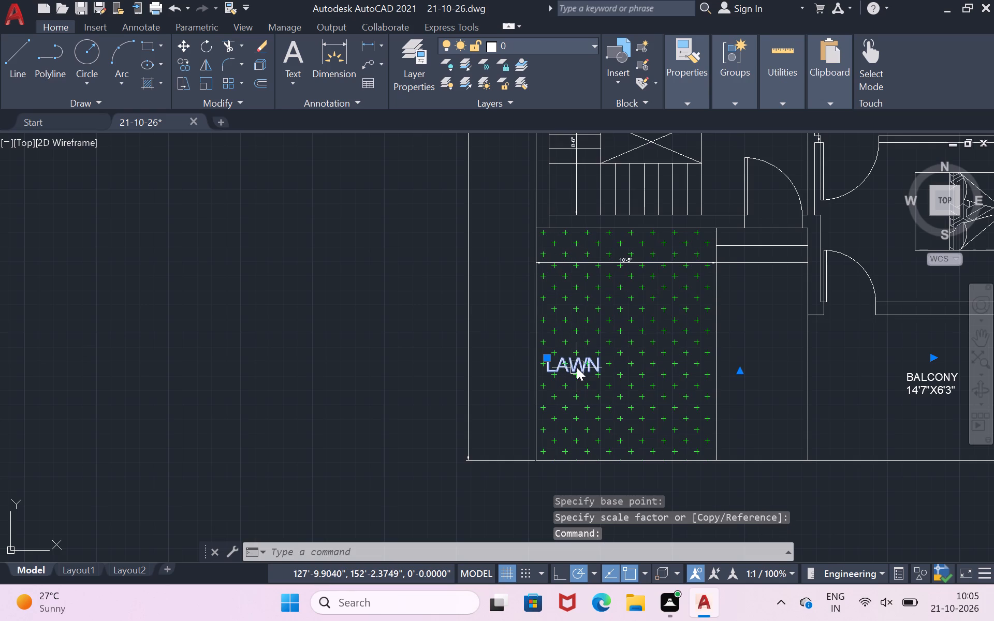
key("Return")
left_click(577, 367)
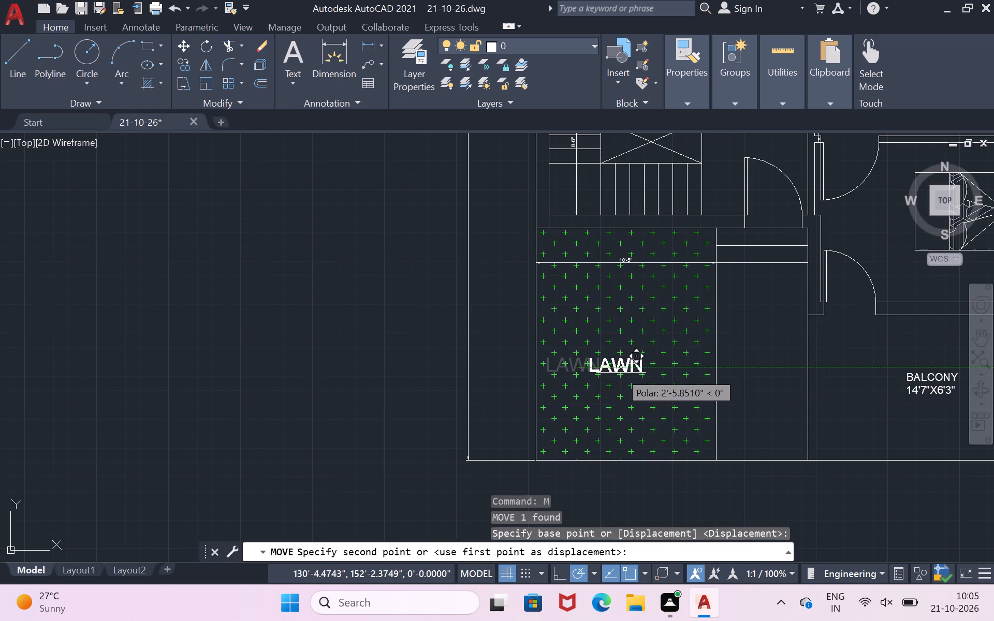
left_click(615, 376)
Add a multiline text label reading ENTRY just outside the south boundary, below the passage between the lawn and the balcony.
scroll(615, 373, "down", 1)
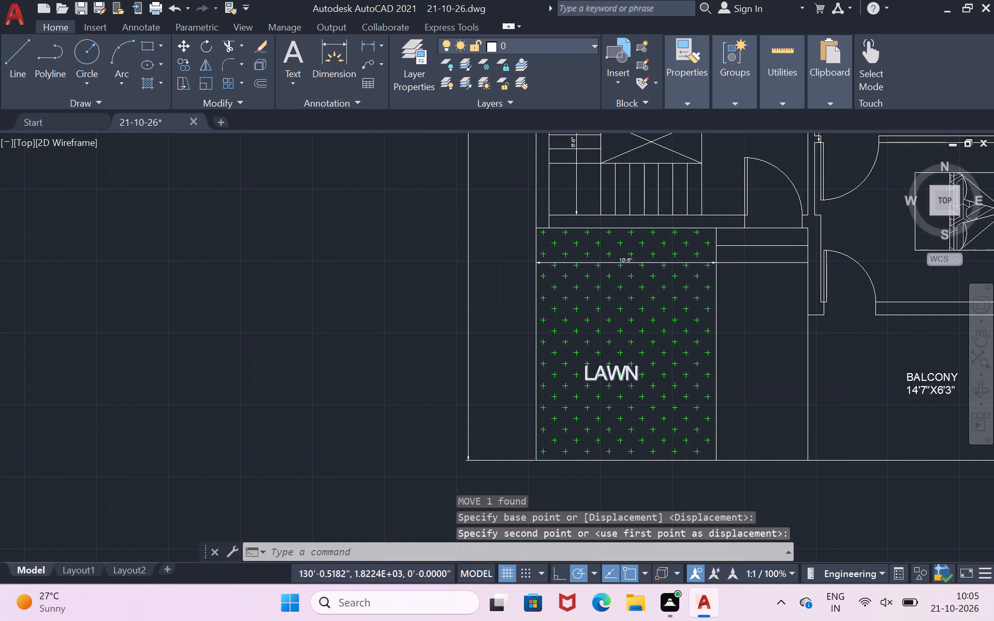
scroll(696, 420, "up", 1)
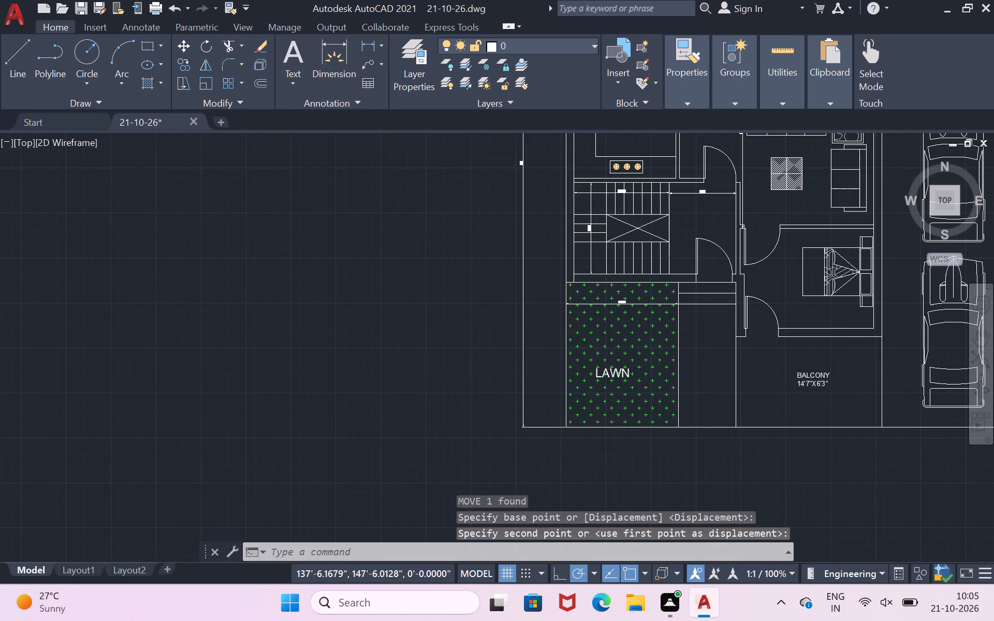
scroll(692, 462, "up", 1)
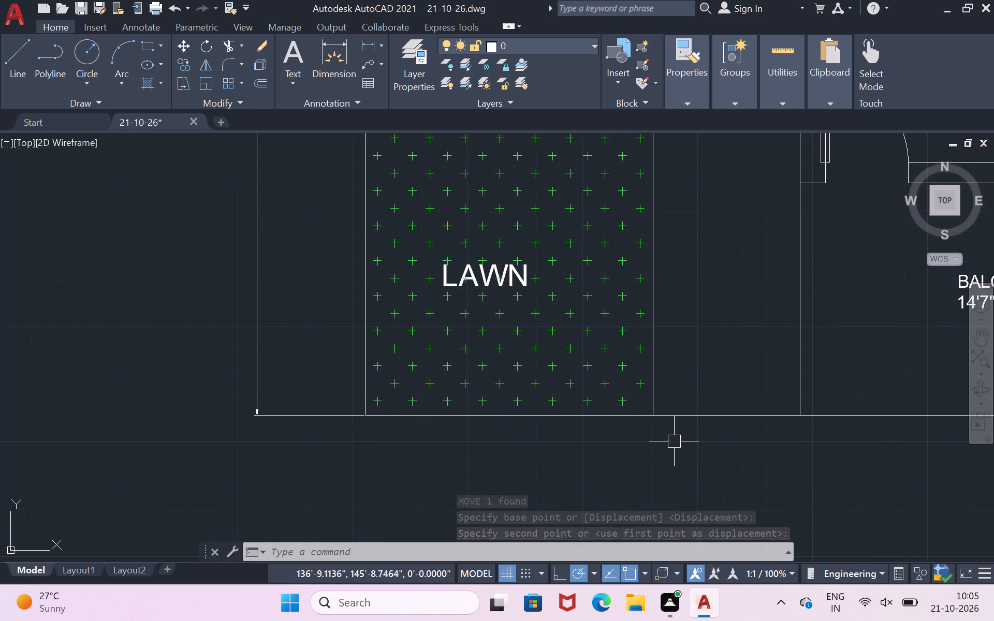
key("t")
key("Return")
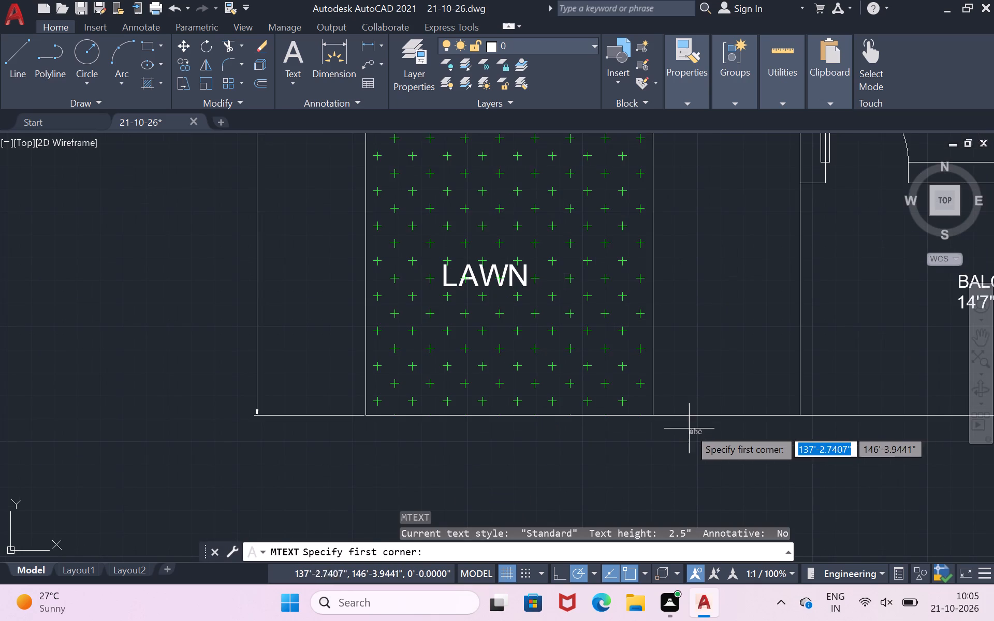
left_click(686, 428)
left_click(780, 455)
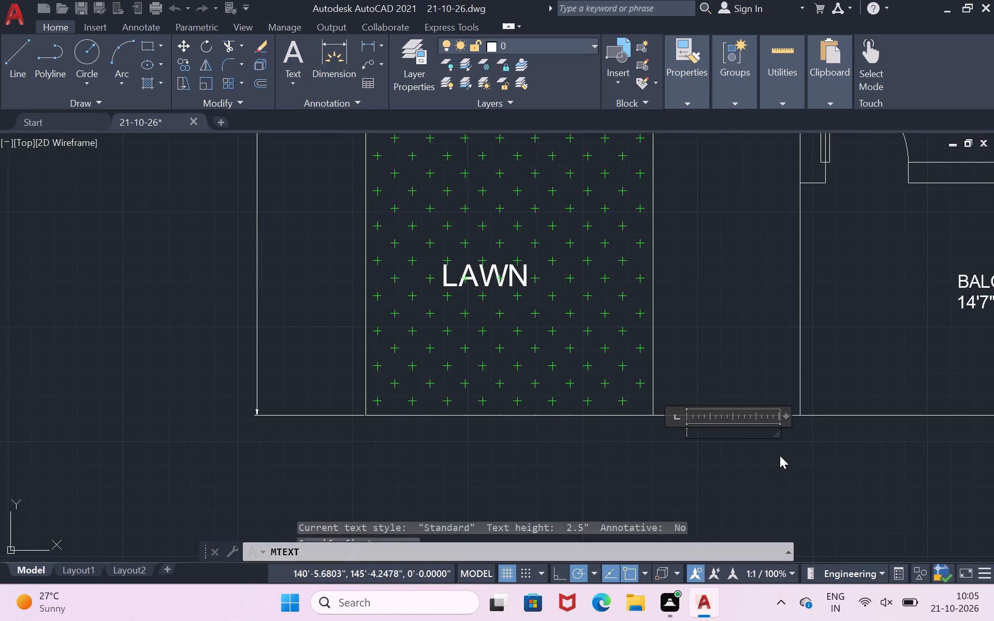
type("ENTRY")
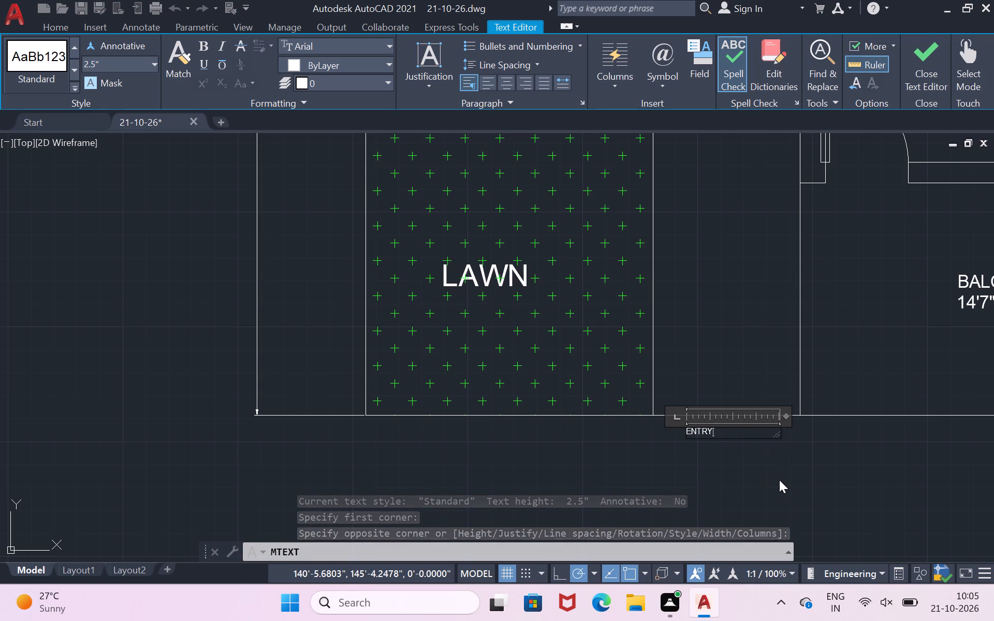
left_click(766, 479)
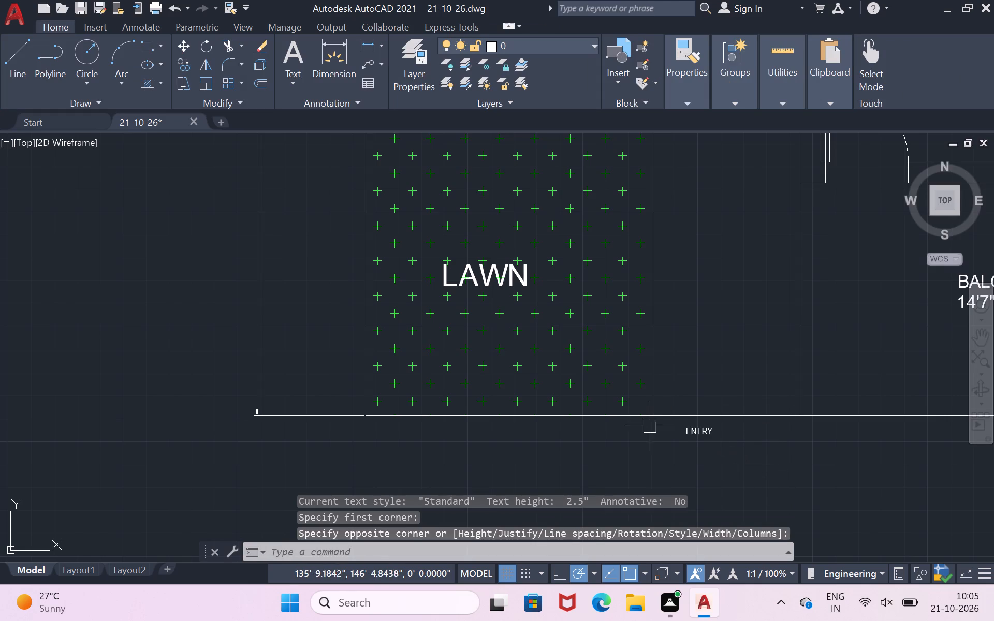
Scale the ENTRY label up to a little over twice its size from a base point on the text.
left_click(696, 434)
type("SC")
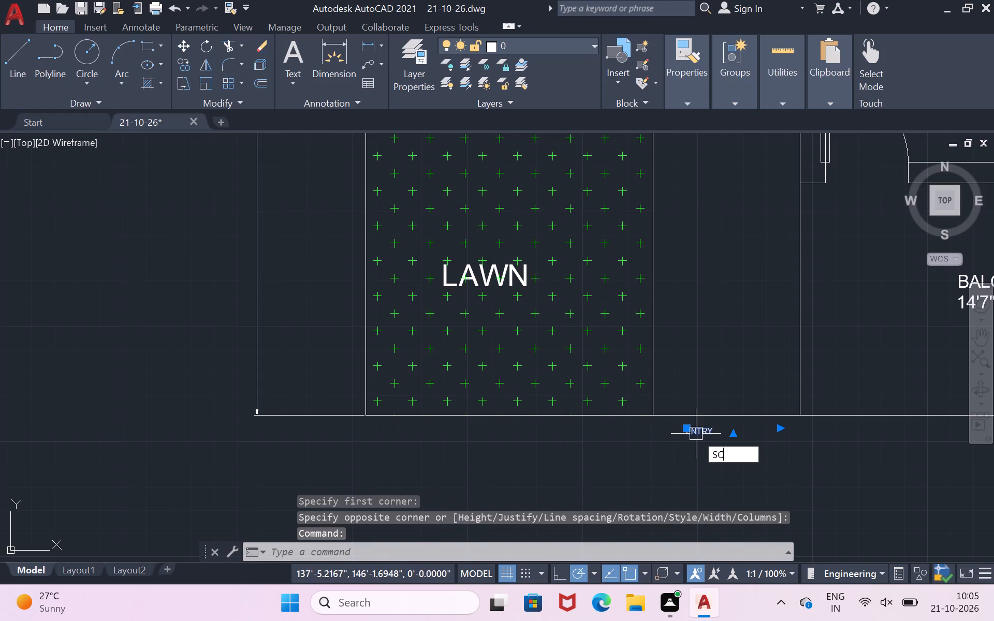
key("Return")
left_click(696, 434)
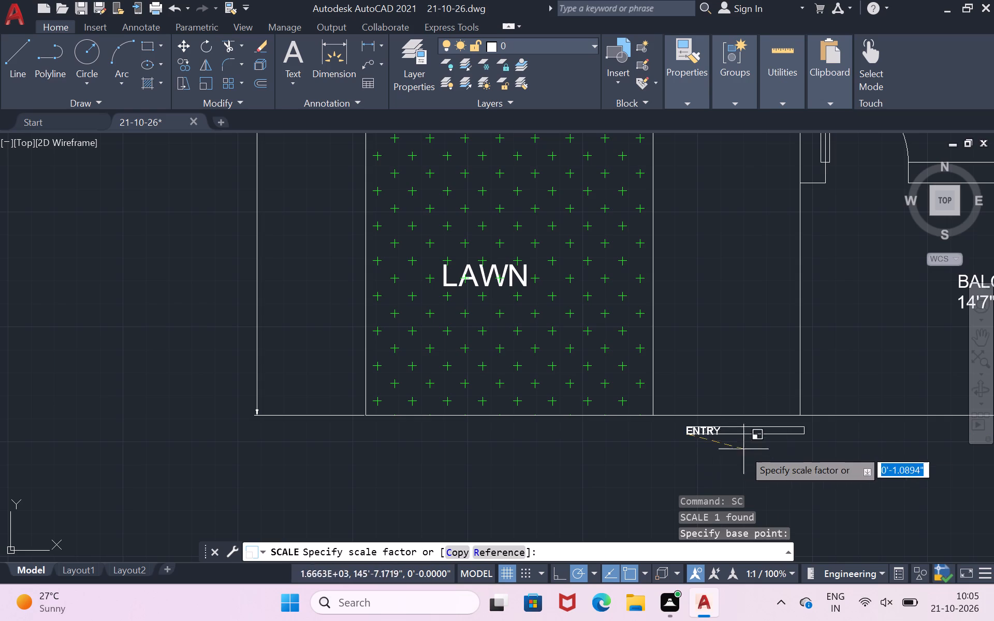
left_click(789, 464)
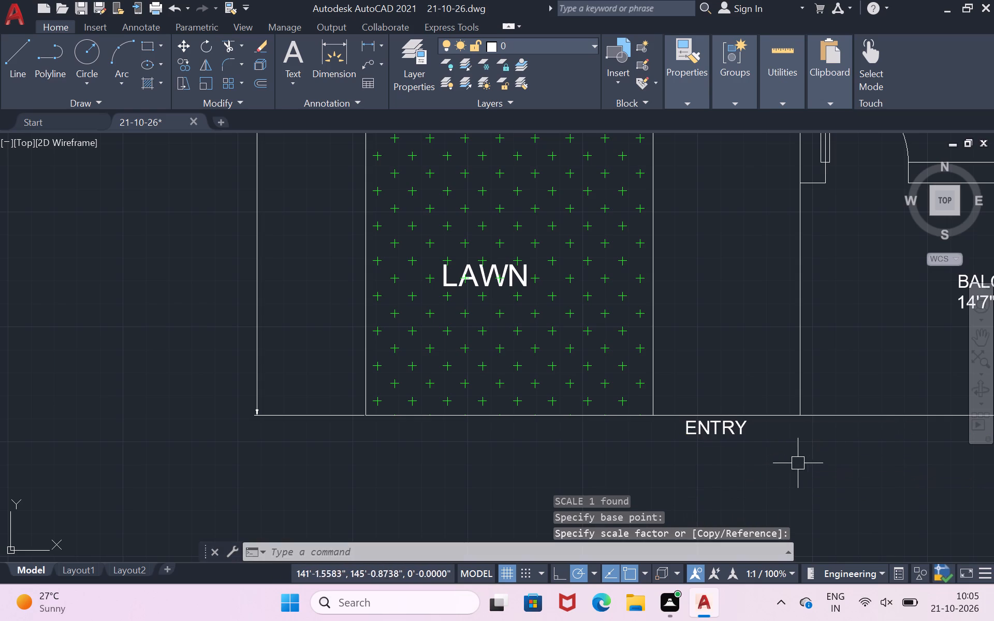
Copy the enlarged ENTRY label north to the door opening at the top of the entrance steps beside the staircase.
scroll(802, 462, "down", 2)
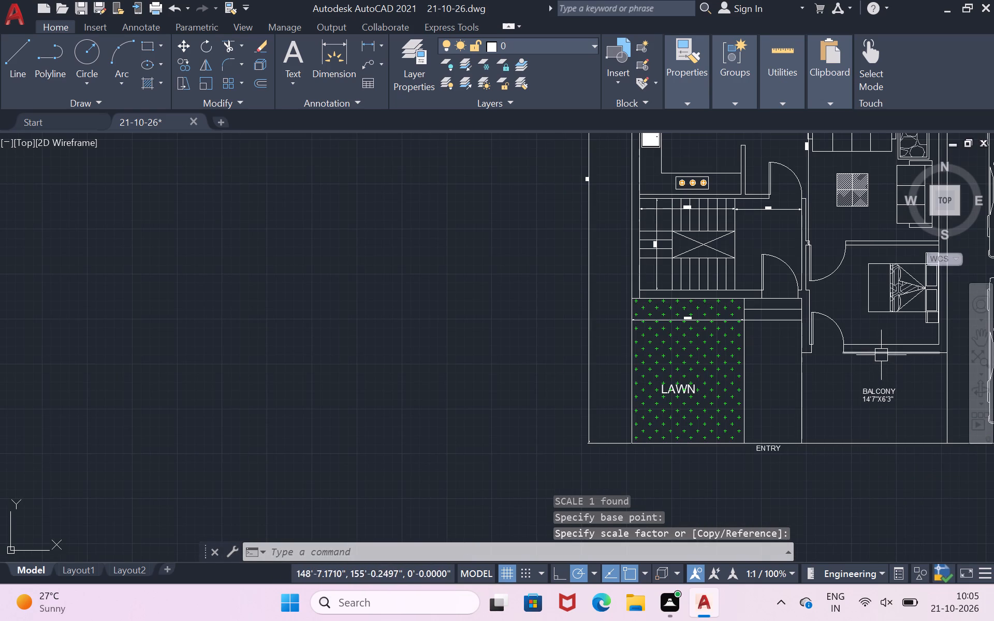
left_click(778, 446)
type("CO")
key("Return")
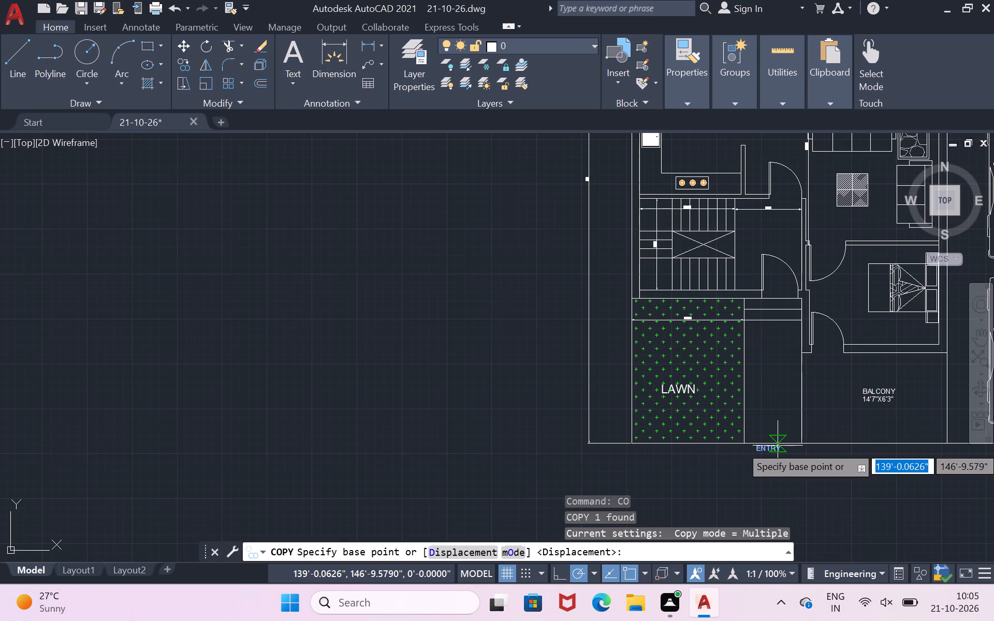
left_click(778, 446)
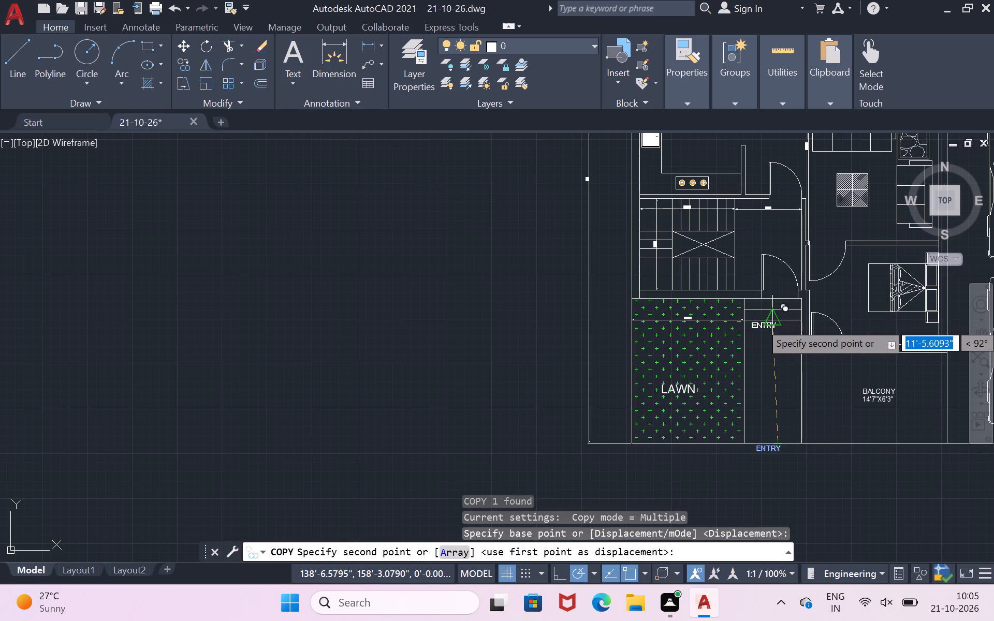
scroll(784, 286, "up", 2)
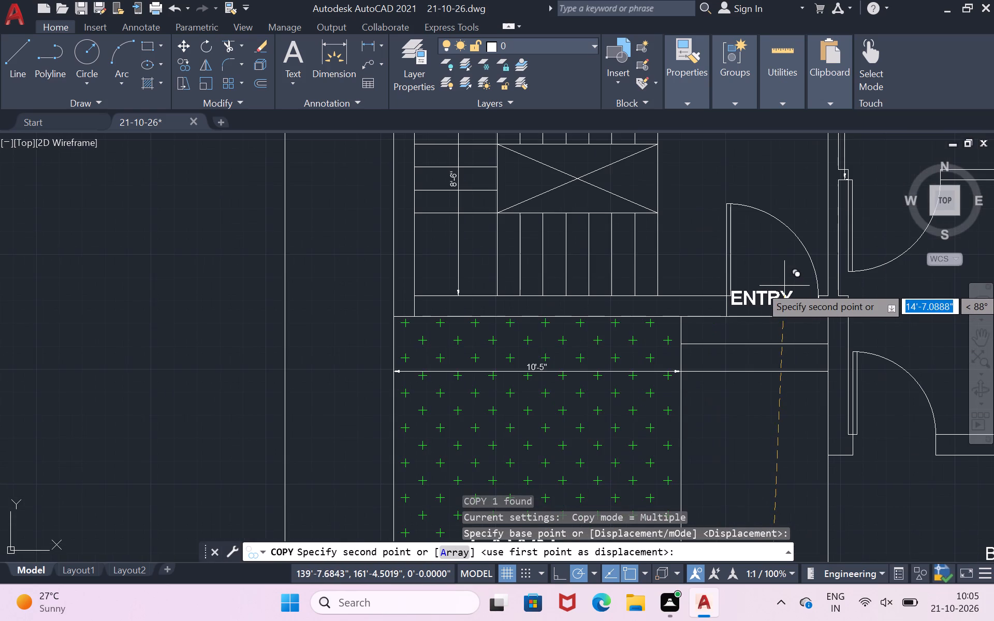
left_click(793, 288)
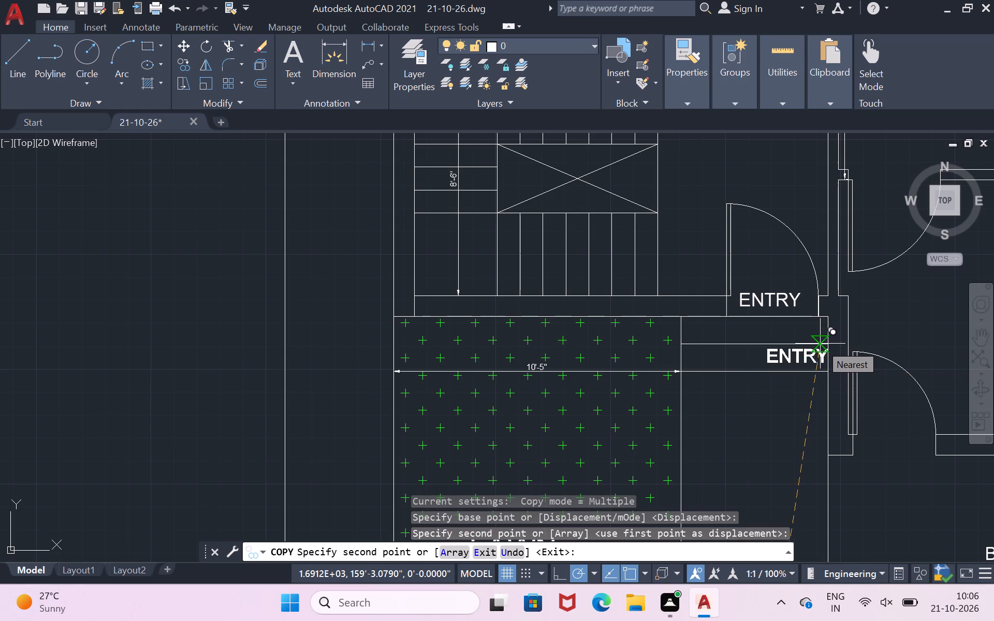
key("Return")
Add a two-line multiline text label reading BEDROOM and 12'11"X10'0" west of the bed in the bedroom north of the balcony.
scroll(809, 394, "down", 2)
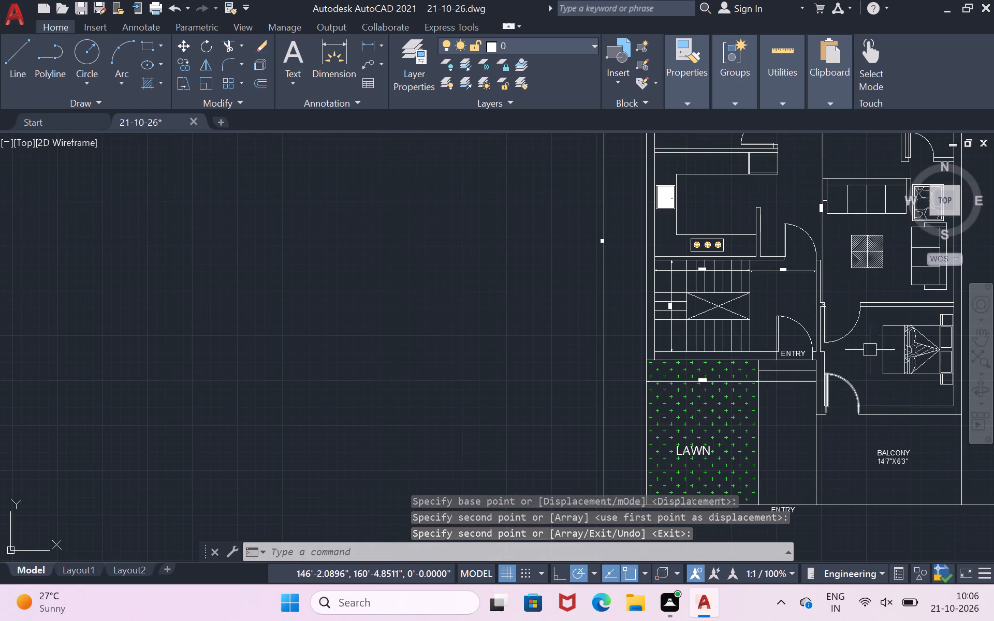
scroll(832, 351, "up", 1)
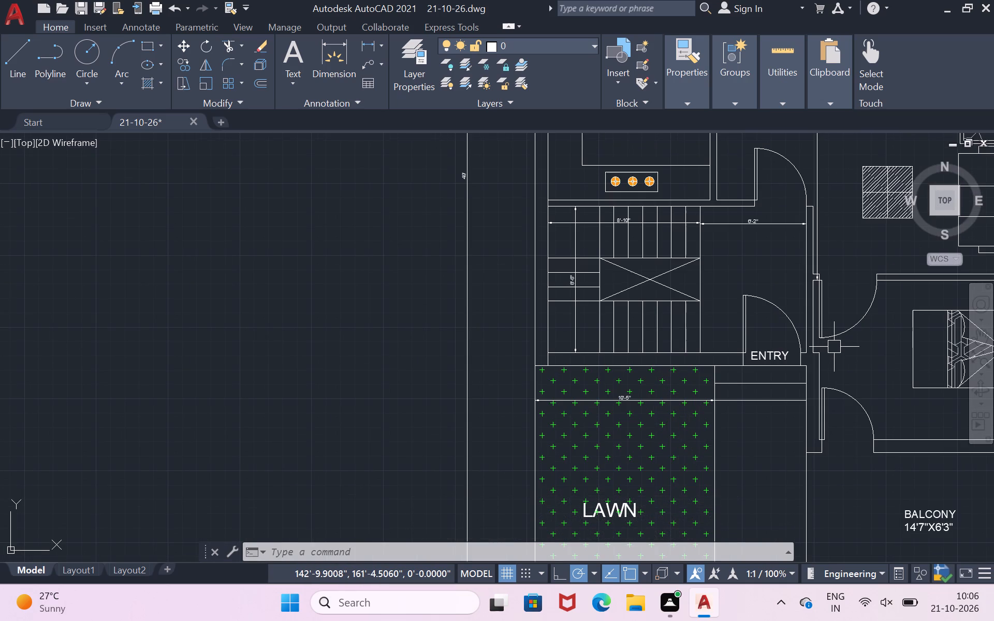
scroll(863, 333, "down", 1)
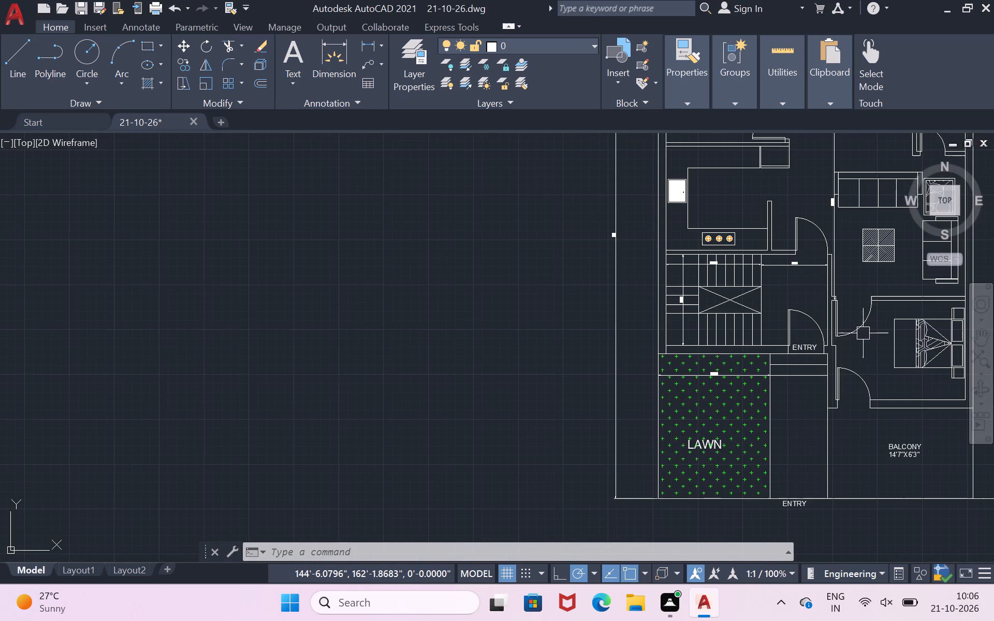
scroll(861, 338, "up", 2)
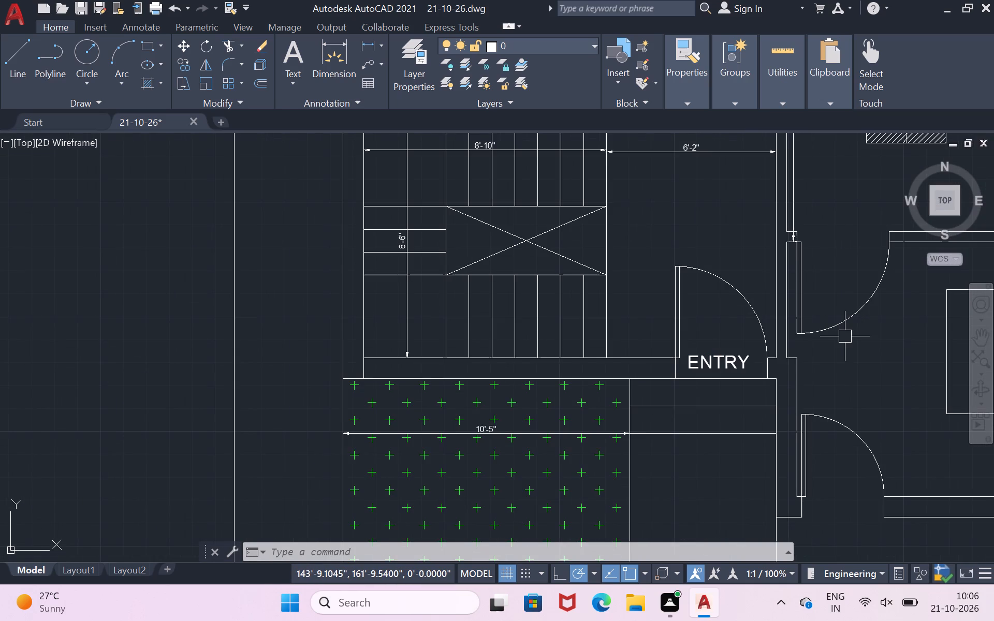
key("t")
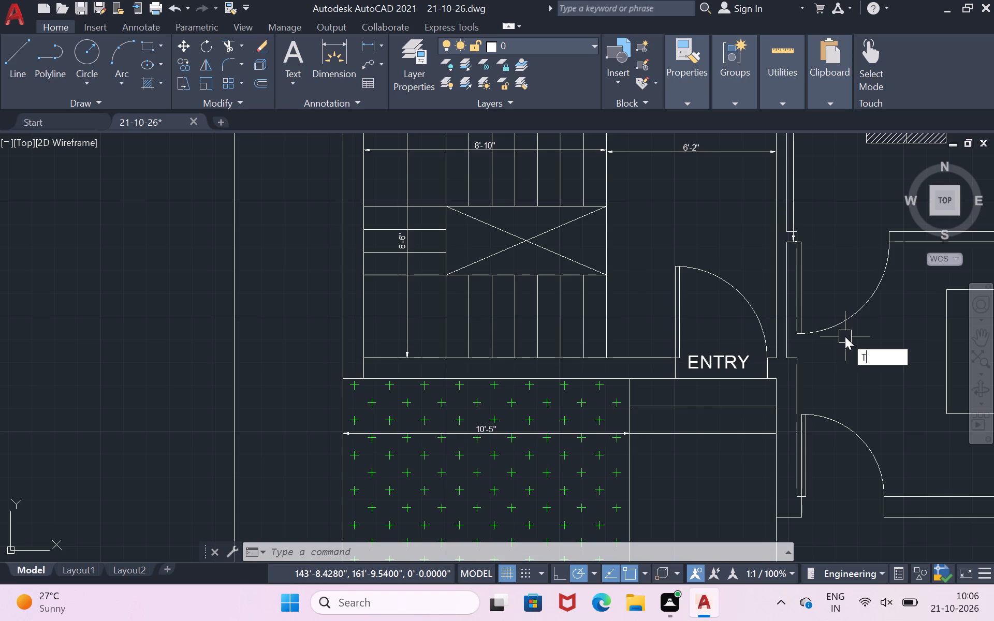
key("Return")
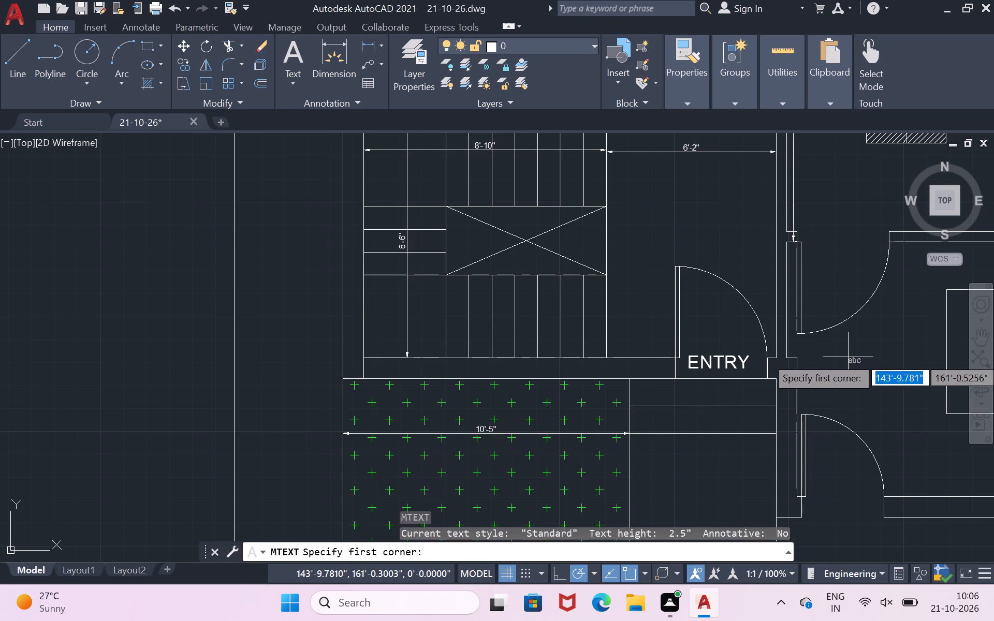
left_click(835, 347)
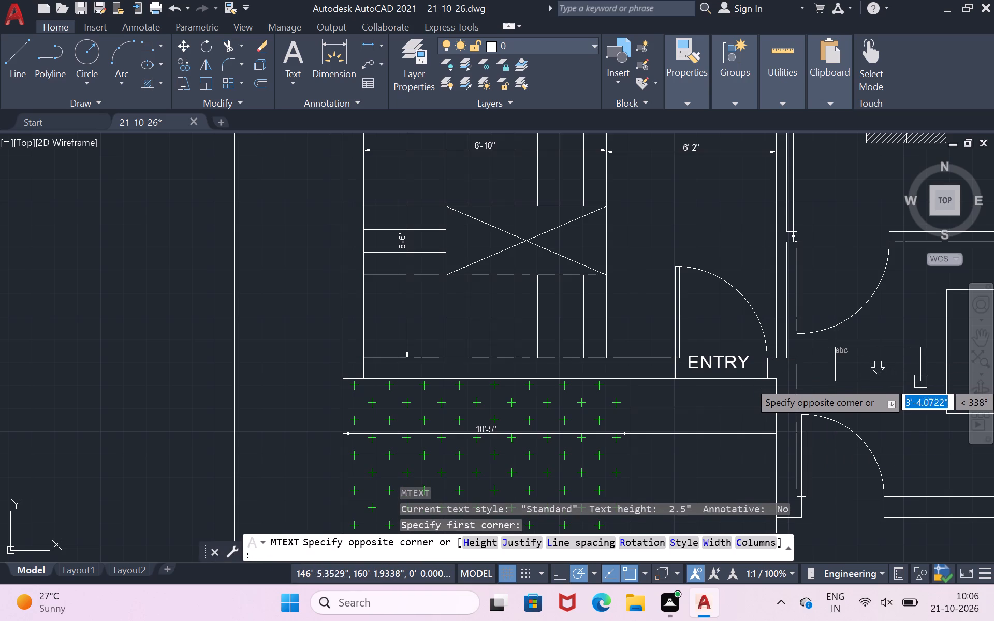
left_click(919, 381)
type("BR")
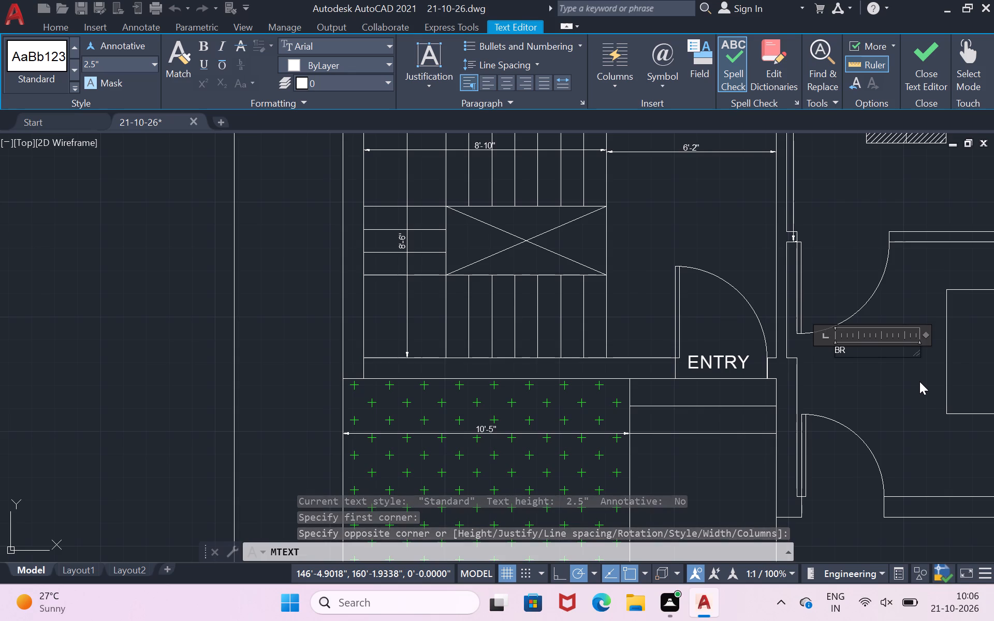
key("BackSpace")
type("EDROOM")
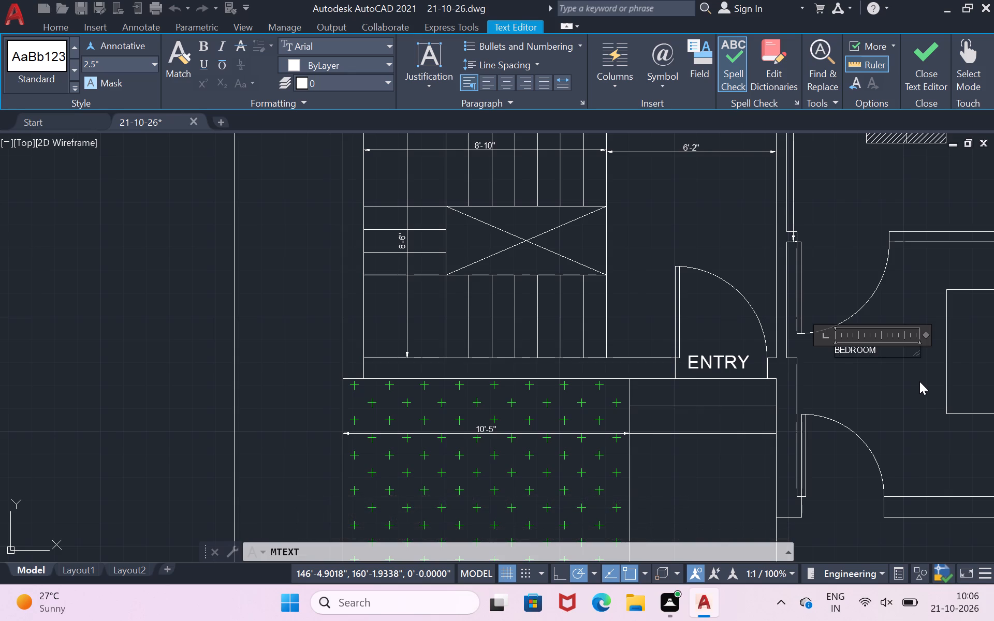
key("Return")
type("12")
type("'11")
type("\"X")
type("10'")
key("0")
key("shift+quotedbl")
left_click(919, 399)
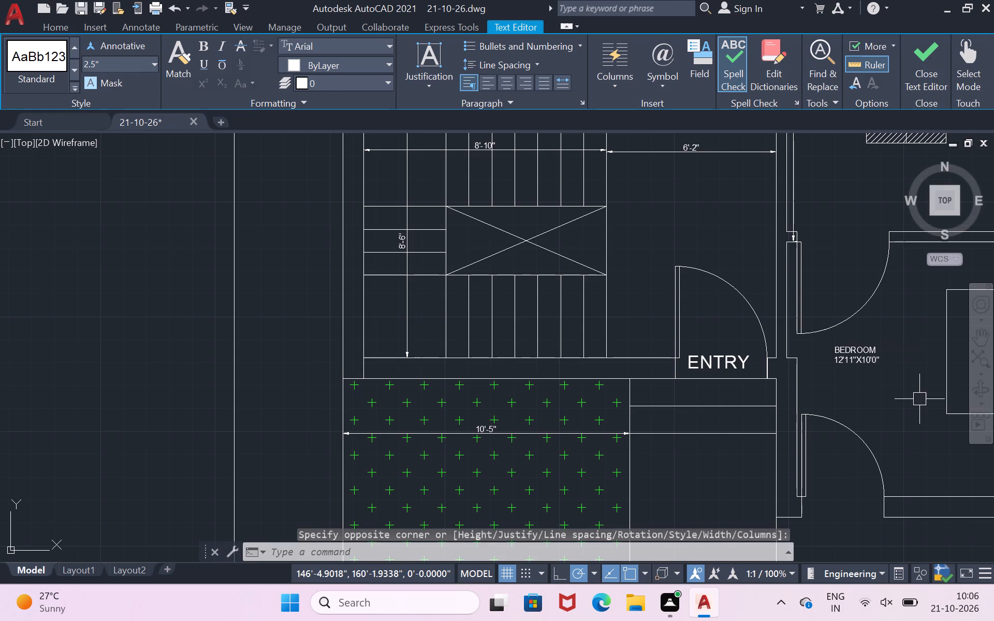
Scale the BEDROOM label up to about one and a half times its size from a base point on the text.
left_click(875, 363)
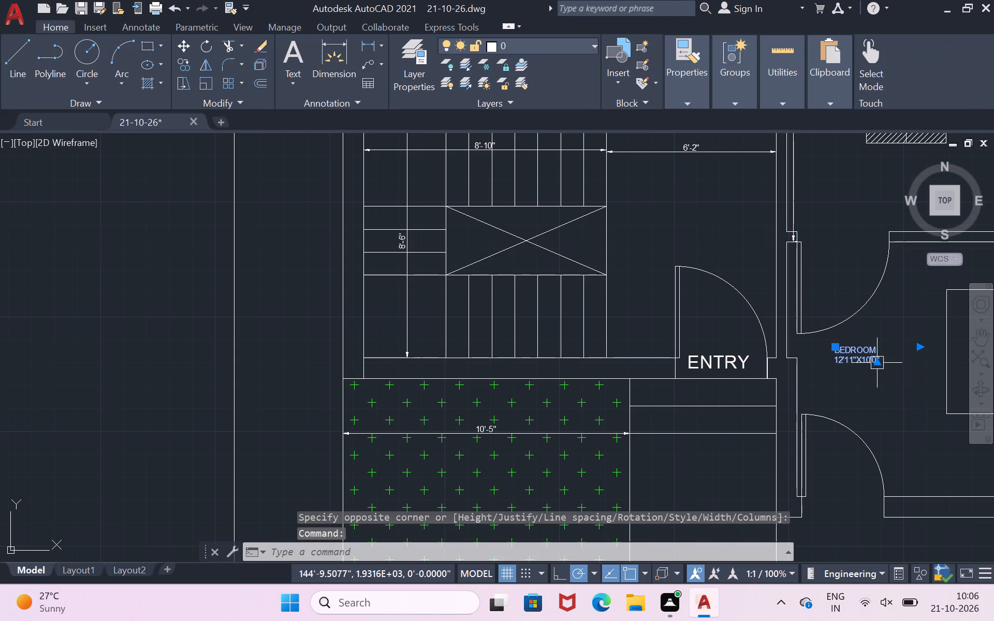
key("s")
key("c")
key("Return")
left_click(881, 356)
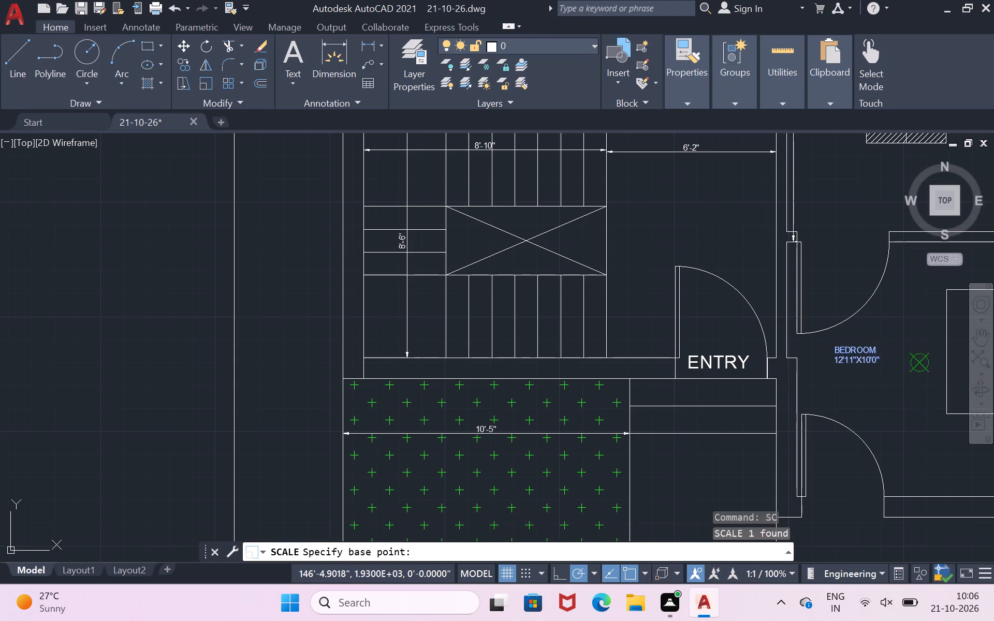
left_click(857, 367)
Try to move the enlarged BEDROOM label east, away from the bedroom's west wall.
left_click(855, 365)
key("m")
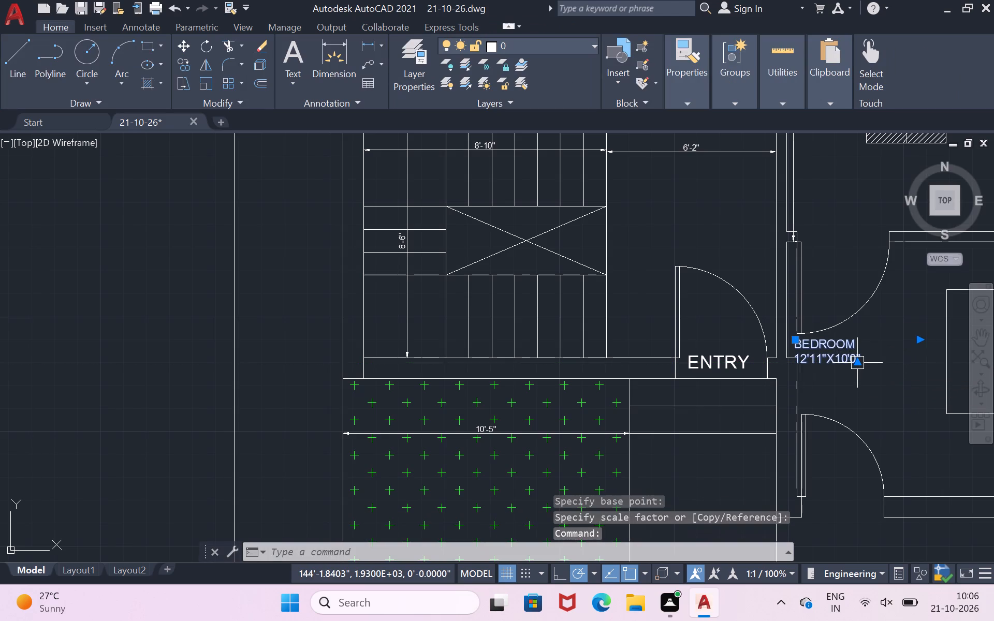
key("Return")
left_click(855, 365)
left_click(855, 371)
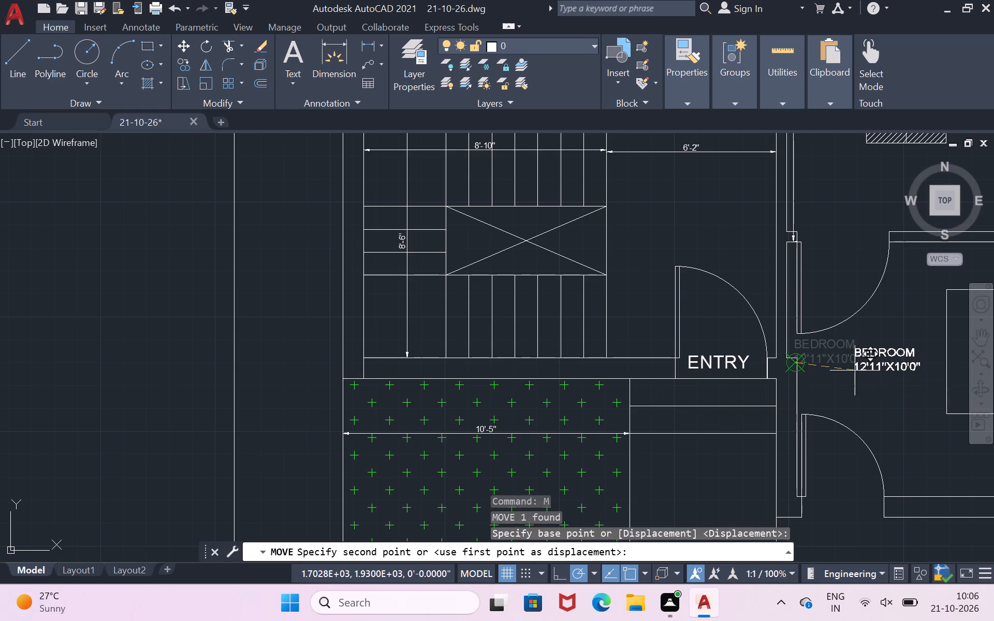
Move the enlarged BEDROOM label about 2'-1" east and slightly south, into the clear floor between the west wall and the bed.
left_click(844, 362)
key("m")
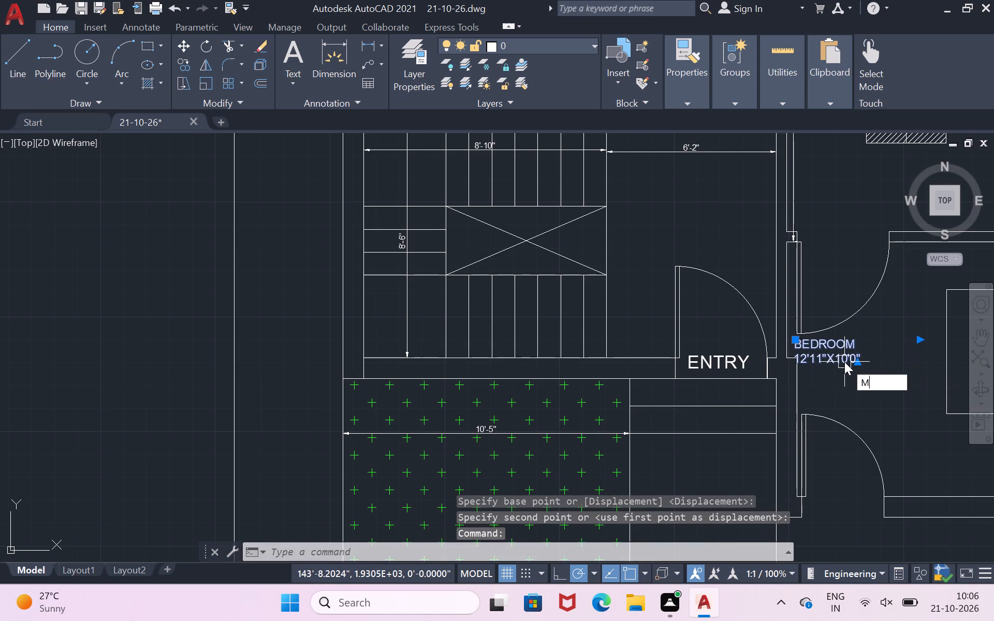
key("Return")
left_click(844, 362)
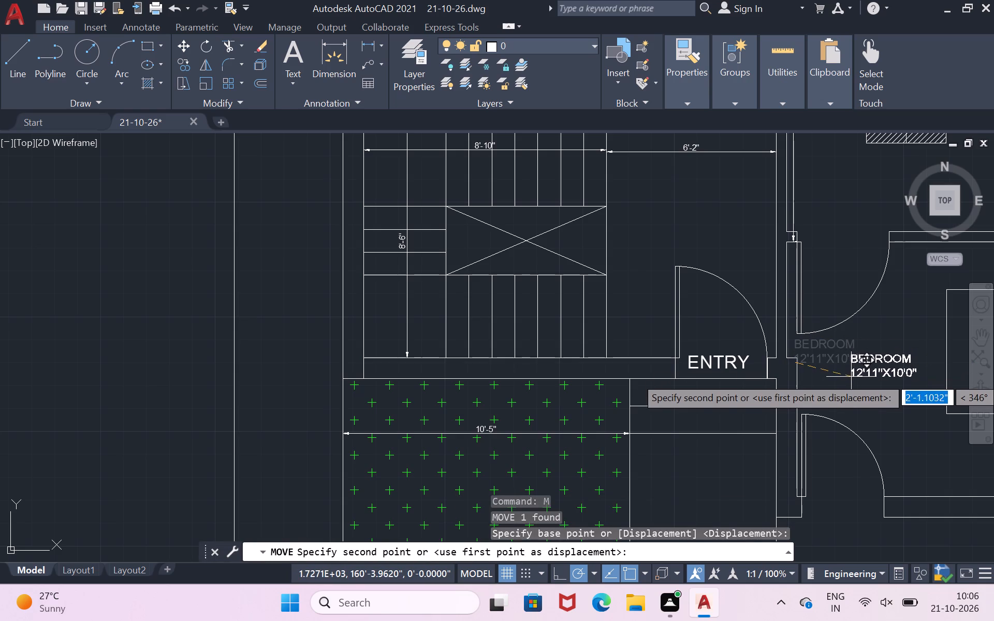
left_click(851, 377)
scroll(867, 308, "down", 1)
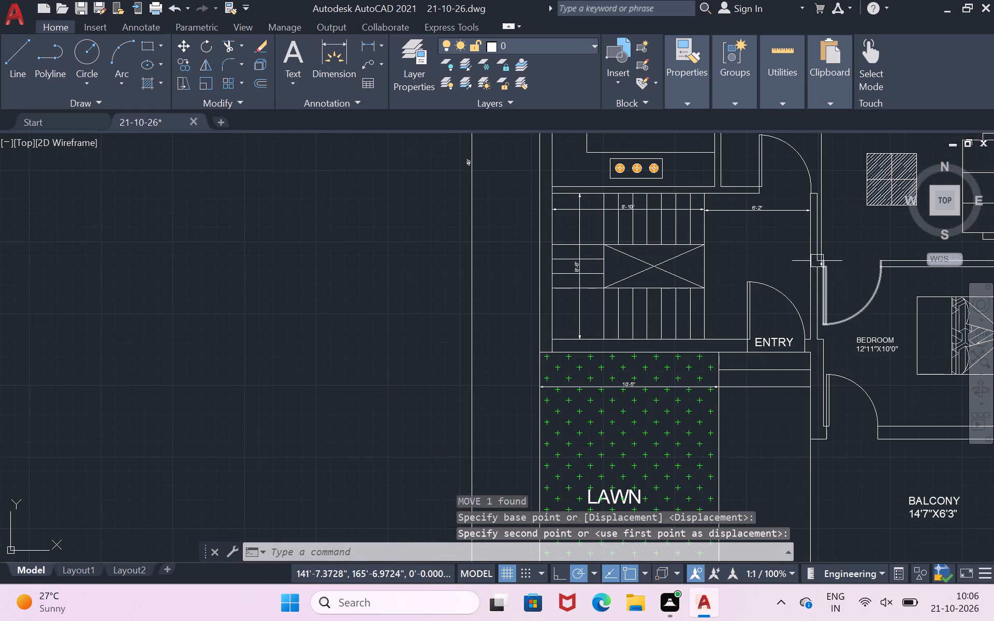
Add a two-line multiline text label reading LIVING&DINING and 18'6"X18'3" in the open floor north of the four-seat sofa.
scroll(791, 253, "down", 1)
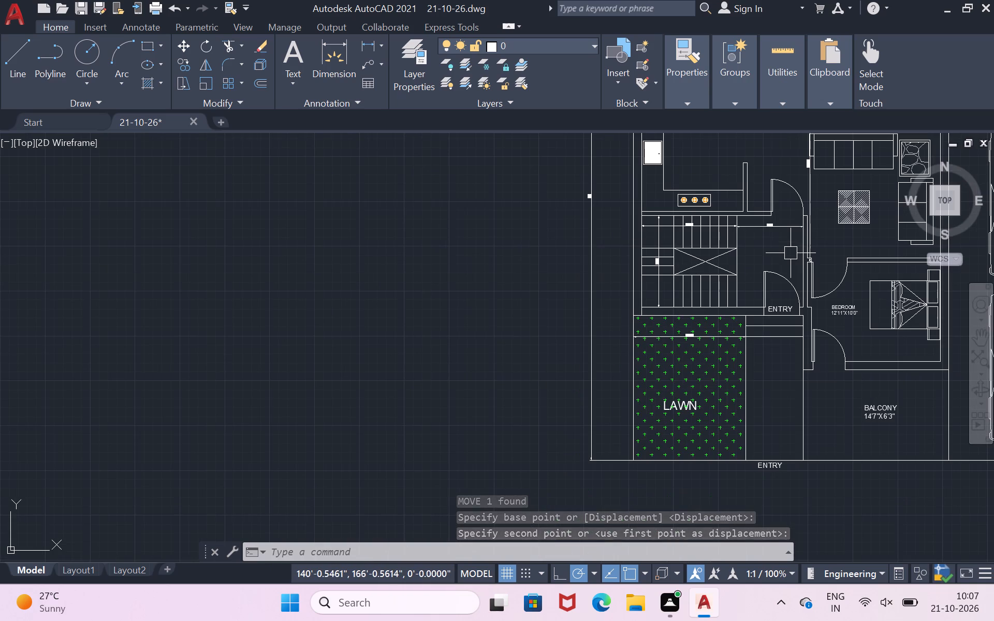
scroll(838, 218, "up", 3)
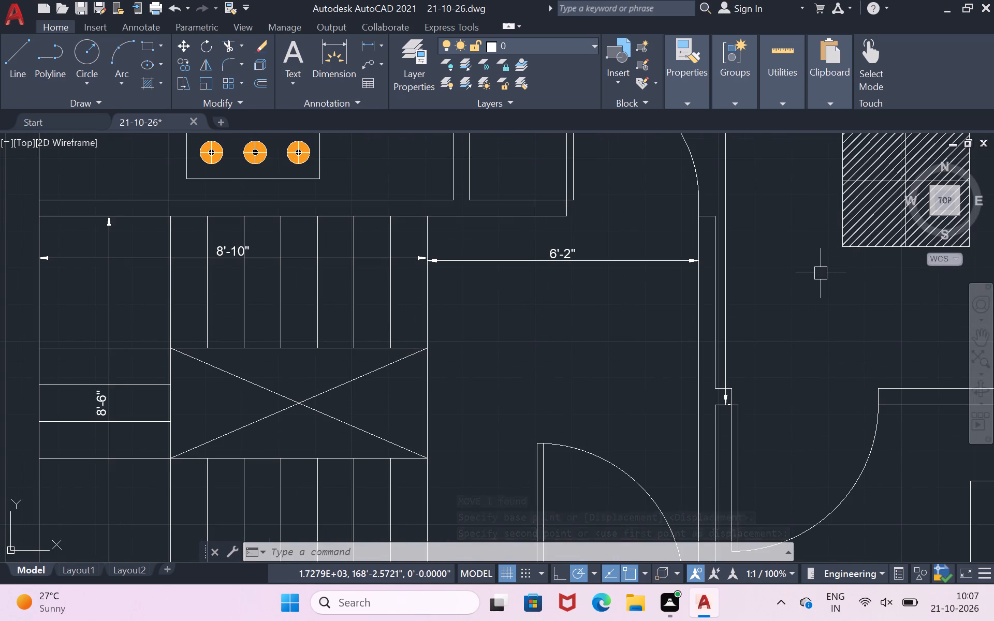
key("t")
key("Return")
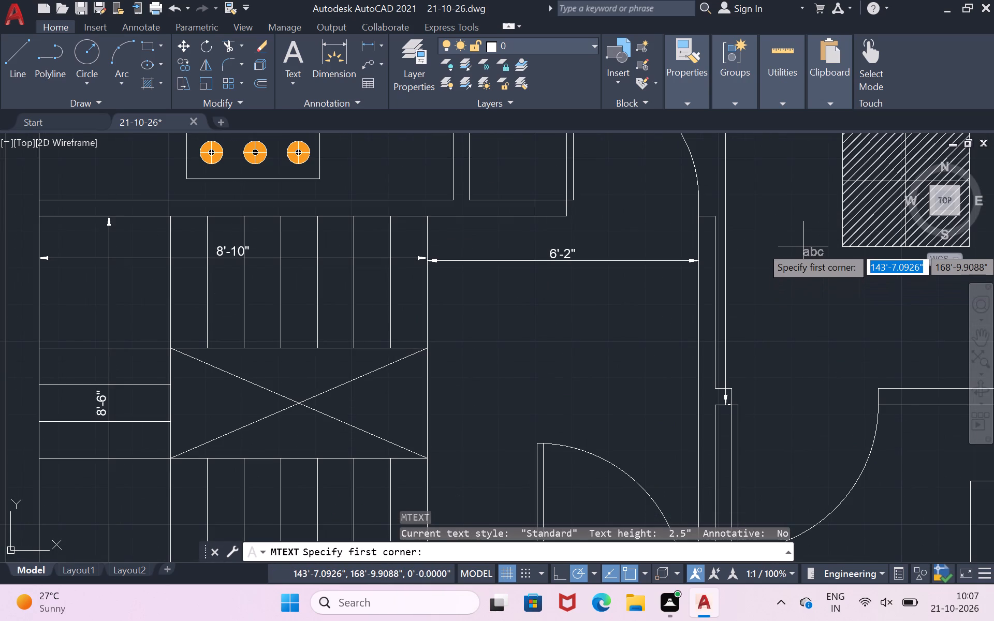
scroll(803, 246, "down", 3)
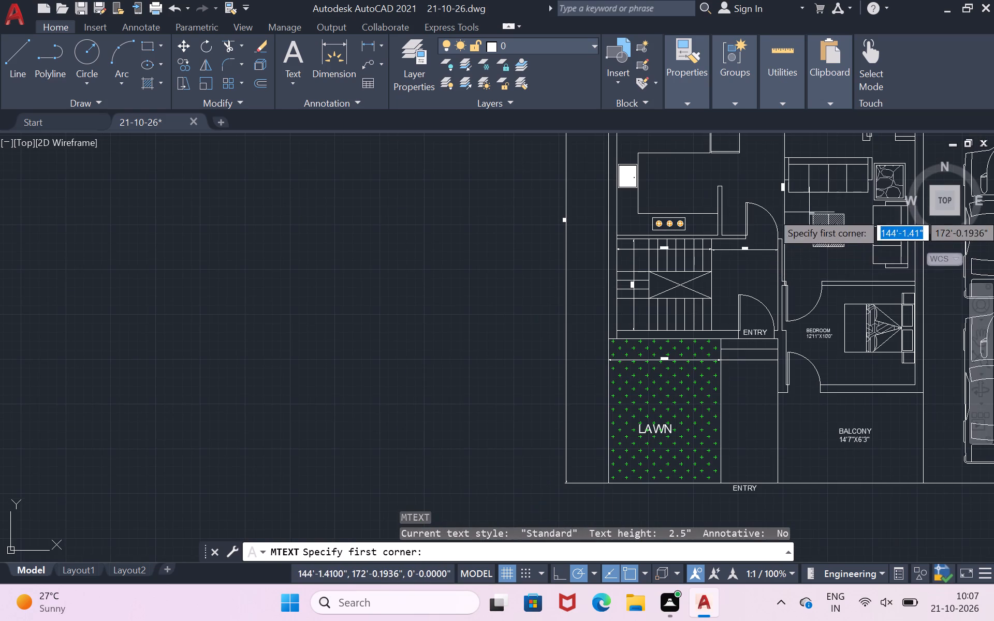
scroll(809, 212, "down", 1)
scroll(805, 155, "up", 2)
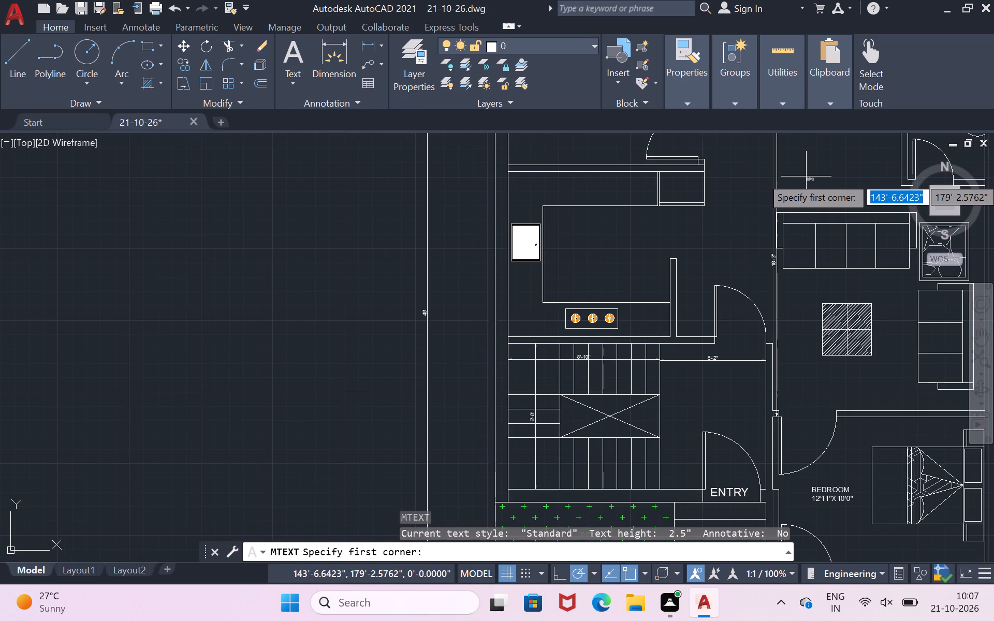
scroll(807, 178, "down", 2)
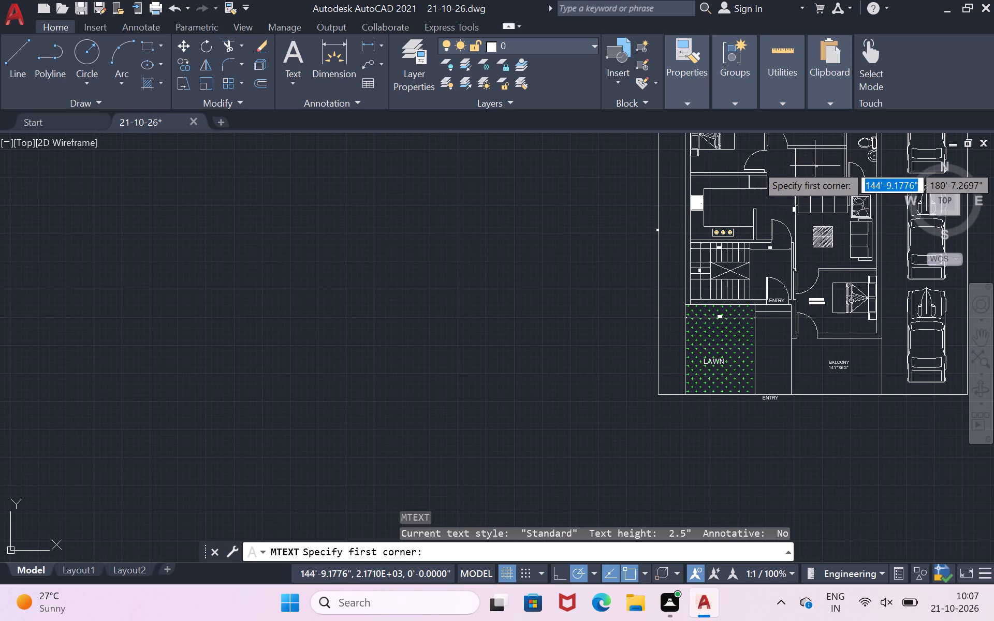
scroll(814, 157, "up", 3)
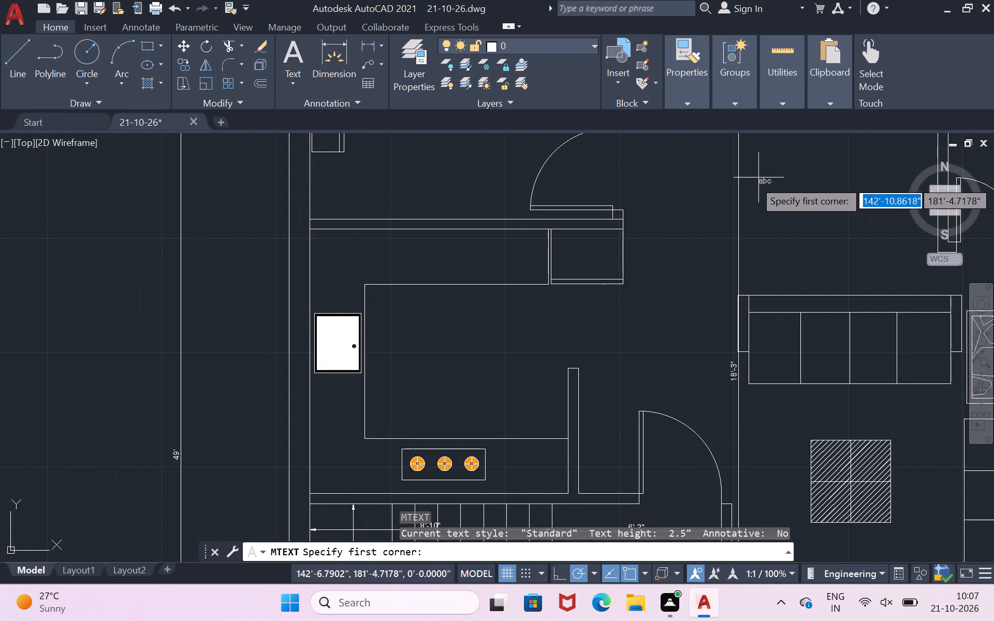
left_click(760, 153)
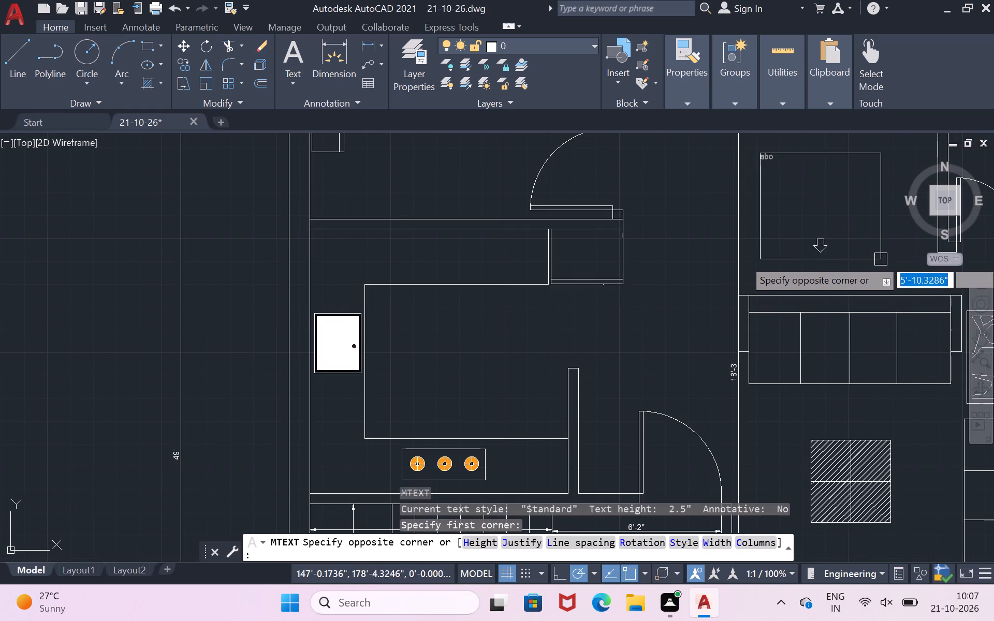
left_click(866, 193)
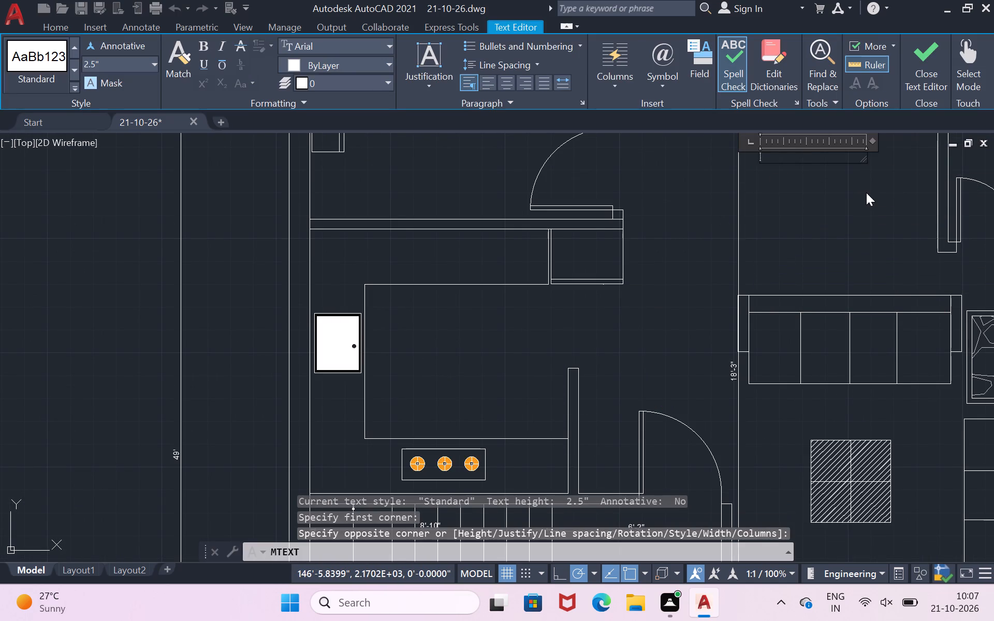
type("LIVING")
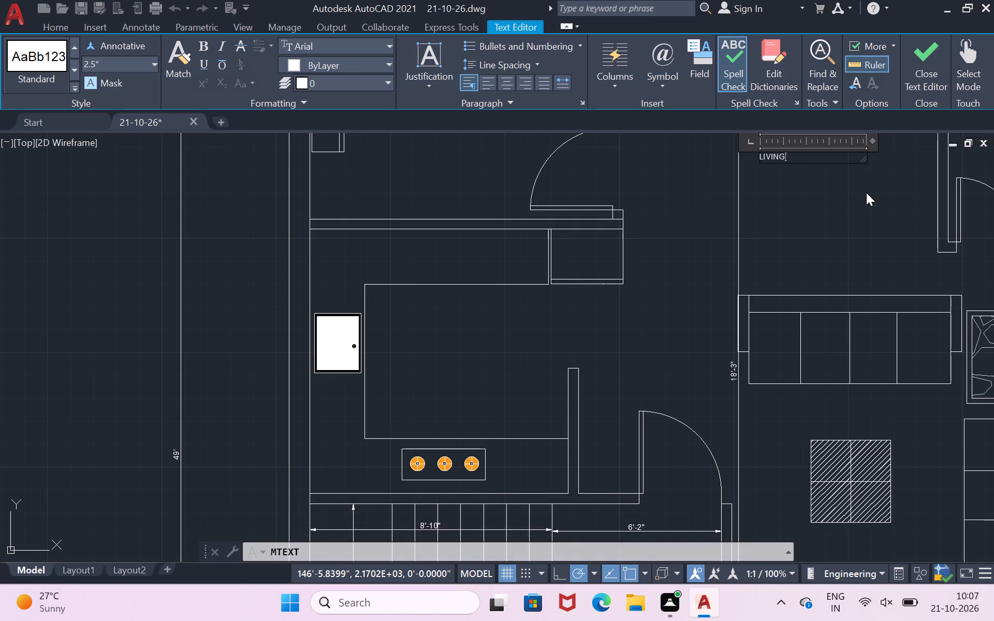
key("shift+ampersand")
type("DINING")
key("Return")
key("space")
key("space")
key("space")
key("space")
key("1")
key("8")
type("'6\"")
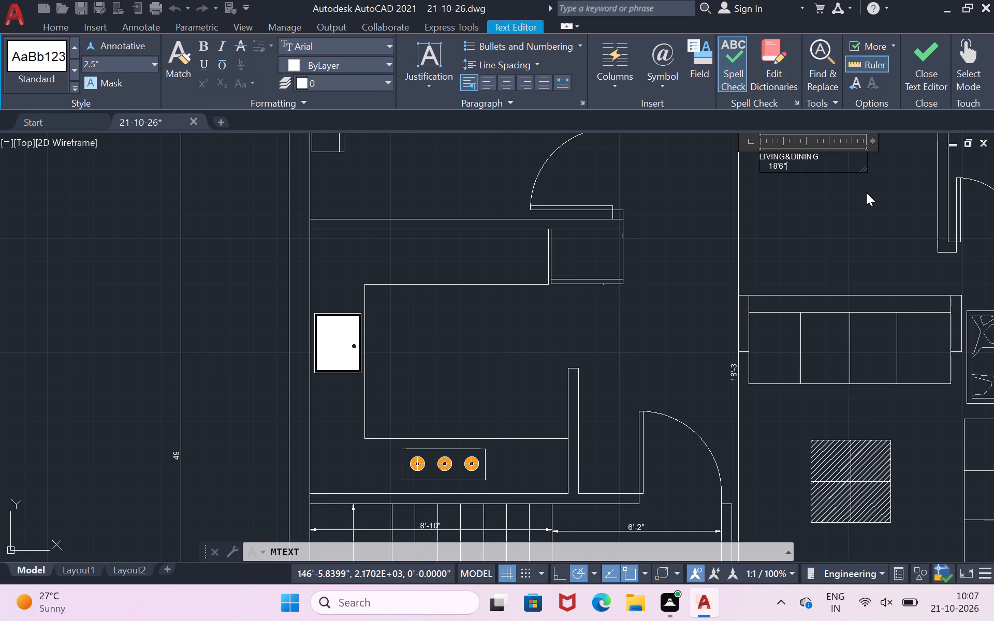
type("X1")
key("8")
type("'3\"")
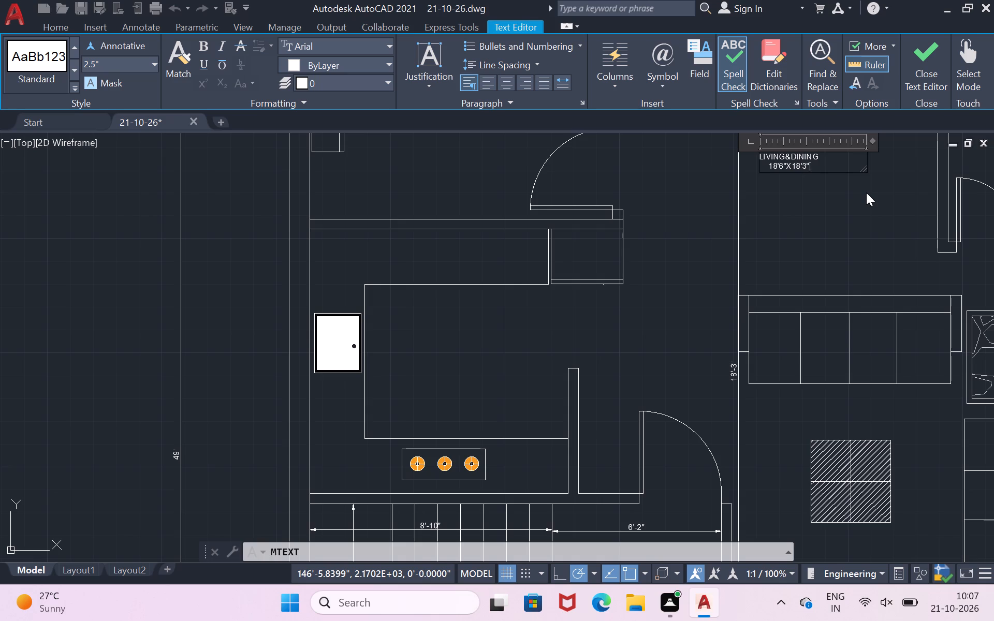
left_click(858, 195)
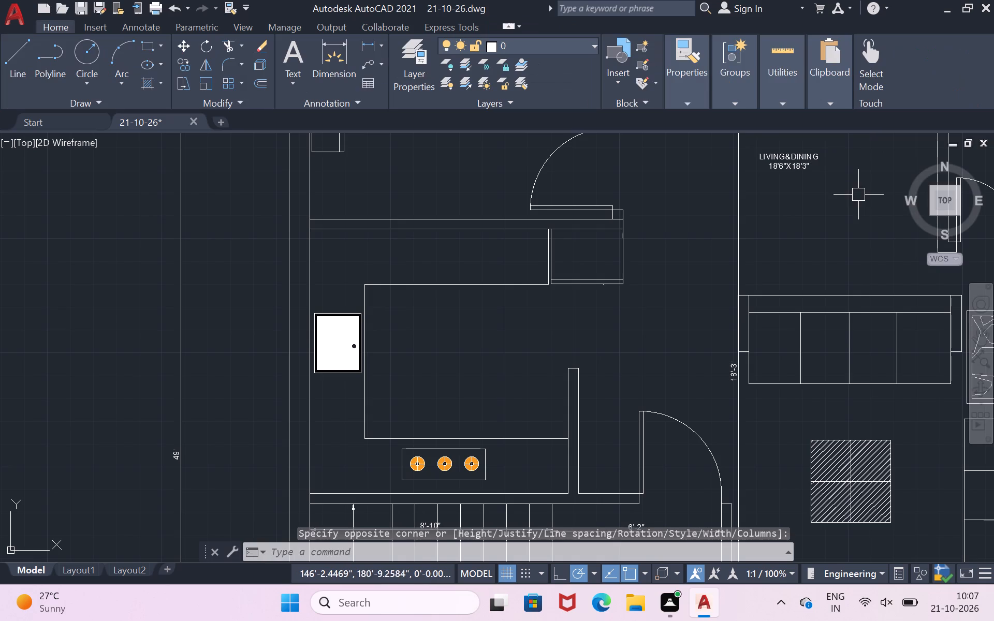
Scale the LIVING&DINING label up to about 1.7 times its size from a base point on the text.
left_click(805, 165)
type("SC")
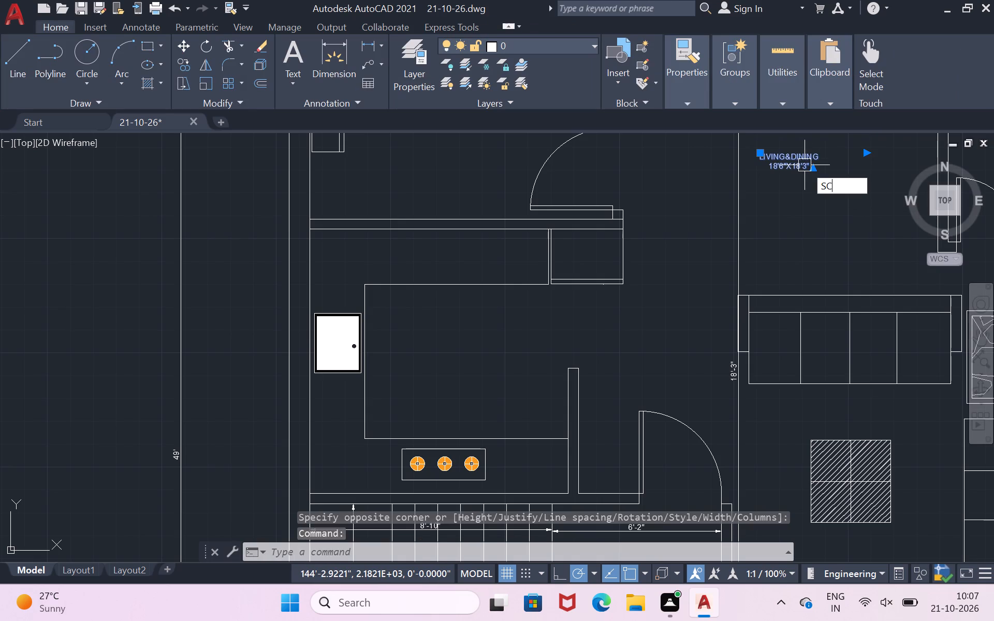
key("Return")
left_click(805, 165)
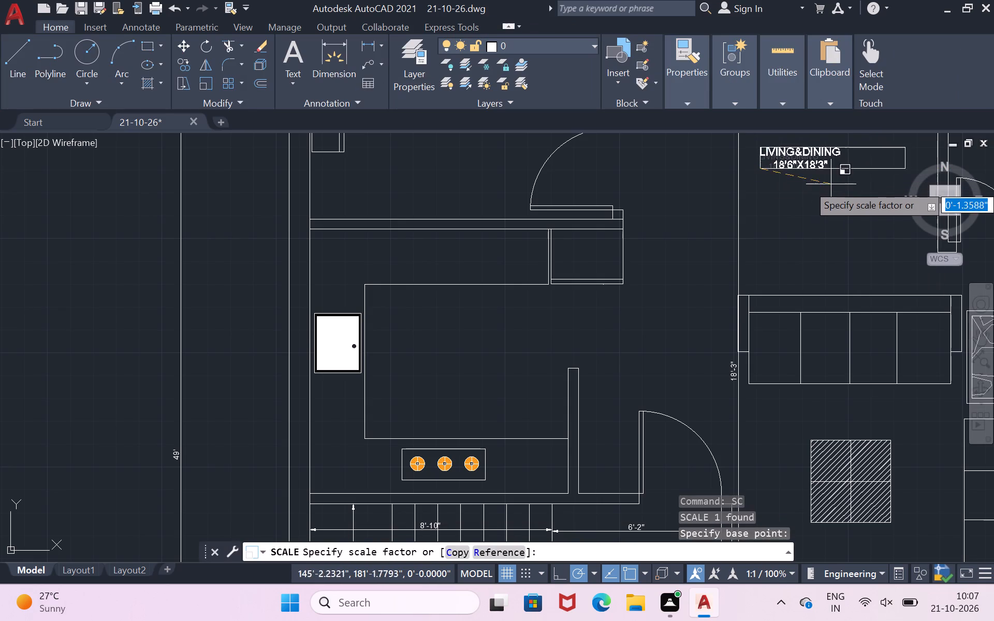
left_click(848, 193)
Move the enlarged LIVING&DINING label about 1'-7" southeast, into the clear floor north of the sofa.
left_click(820, 160)
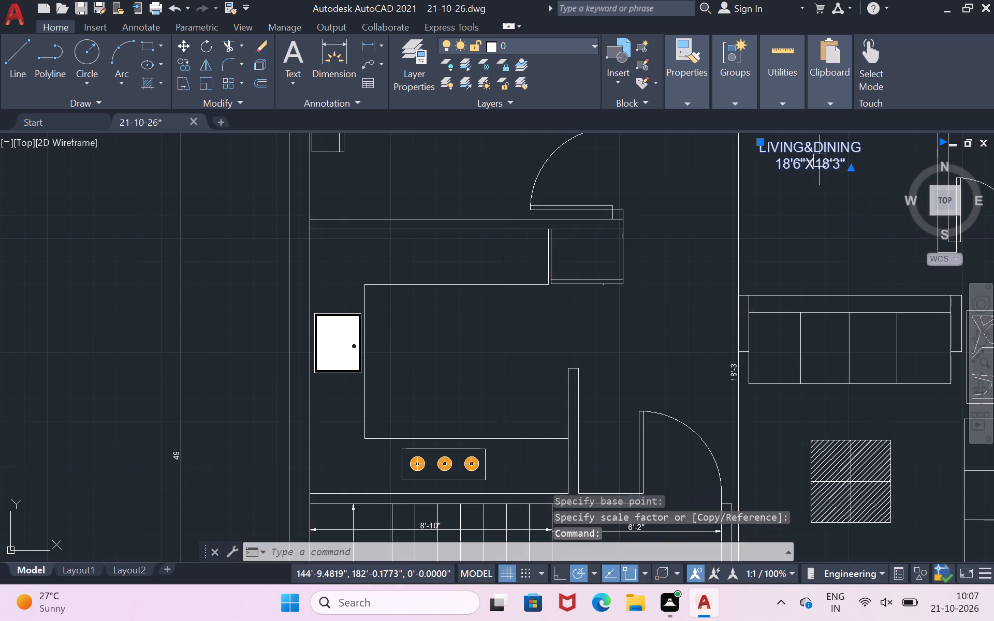
key("m")
key("Return")
left_click(820, 160)
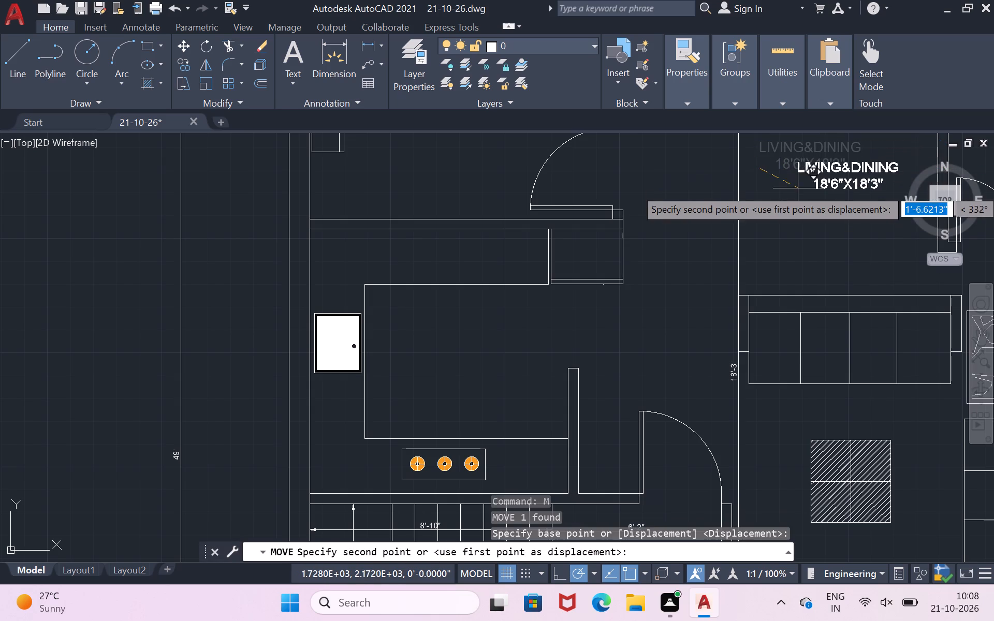
left_click(797, 189)
Add a two-line multiline text label reading KITCHEN and 9'5"X10'0" in the clear kitchen floor north of the three-burner stove.
scroll(810, 175, "down", 2)
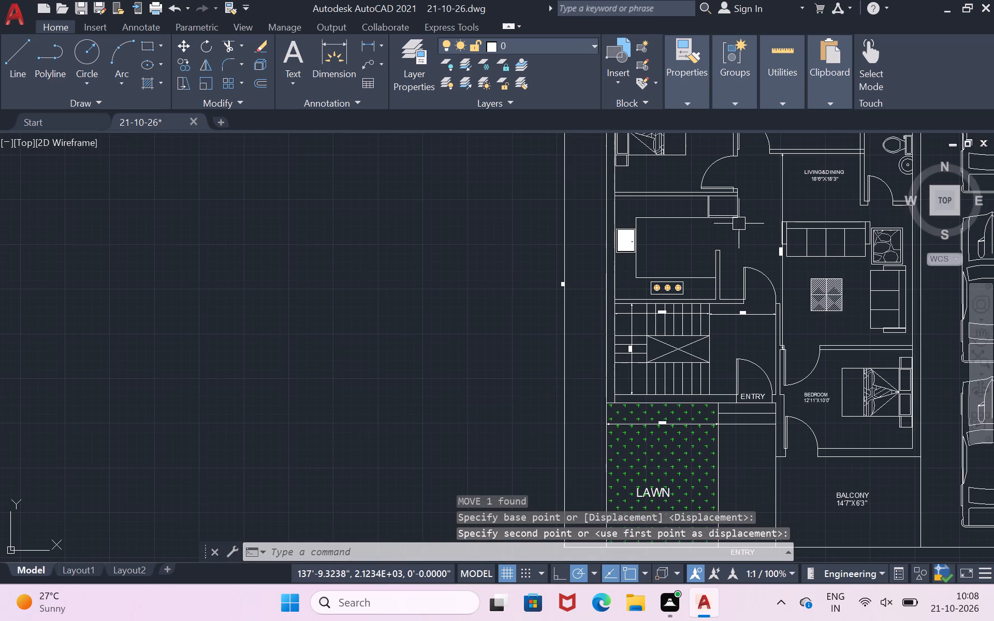
scroll(683, 227, "up", 1)
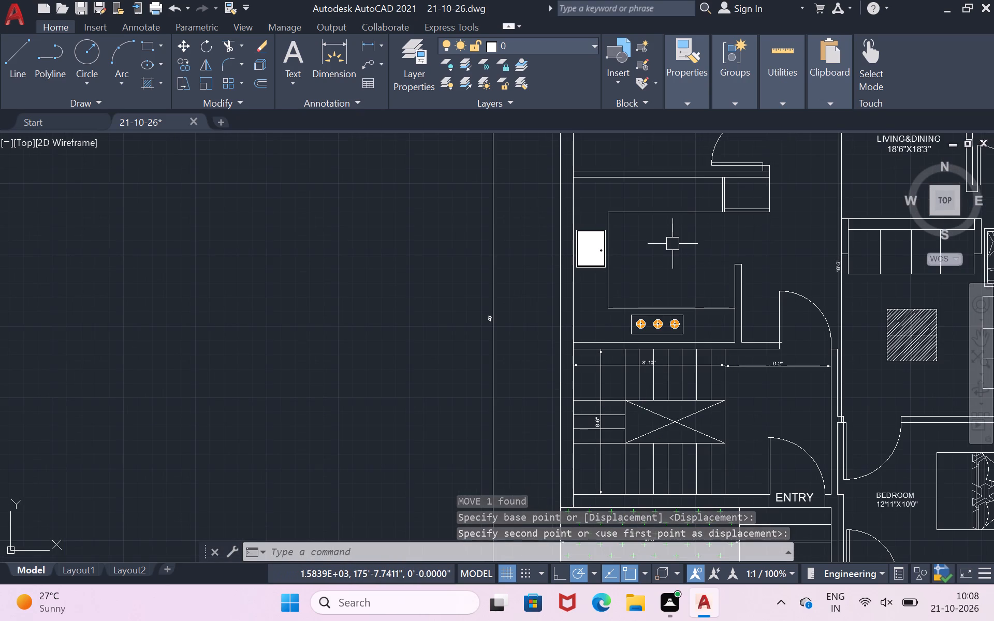
key("t")
key("Return")
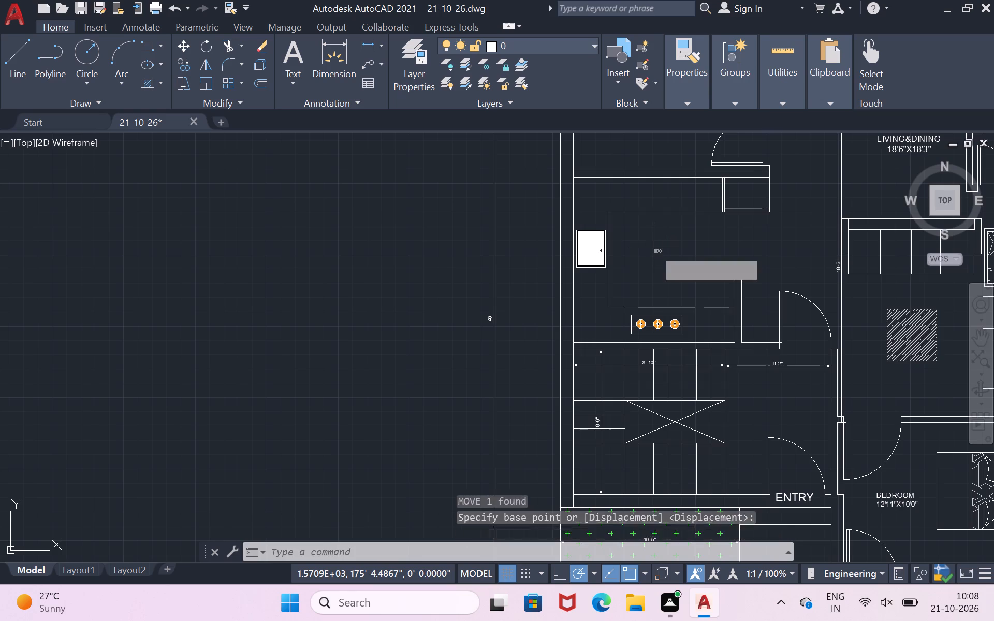
left_click(656, 247)
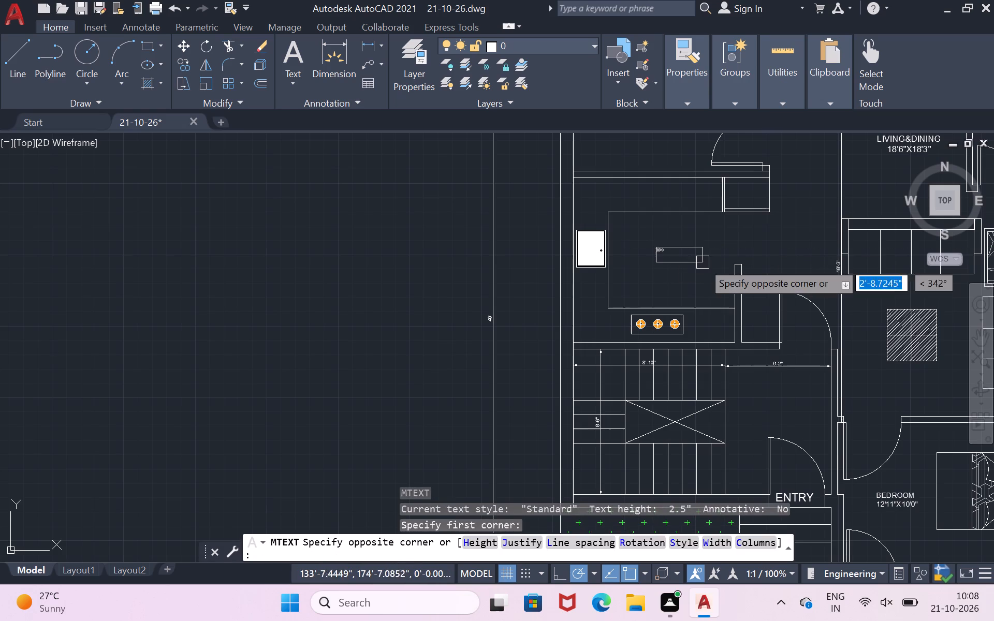
left_click(709, 271)
type("KITCHEN")
key("Return")
key("space")
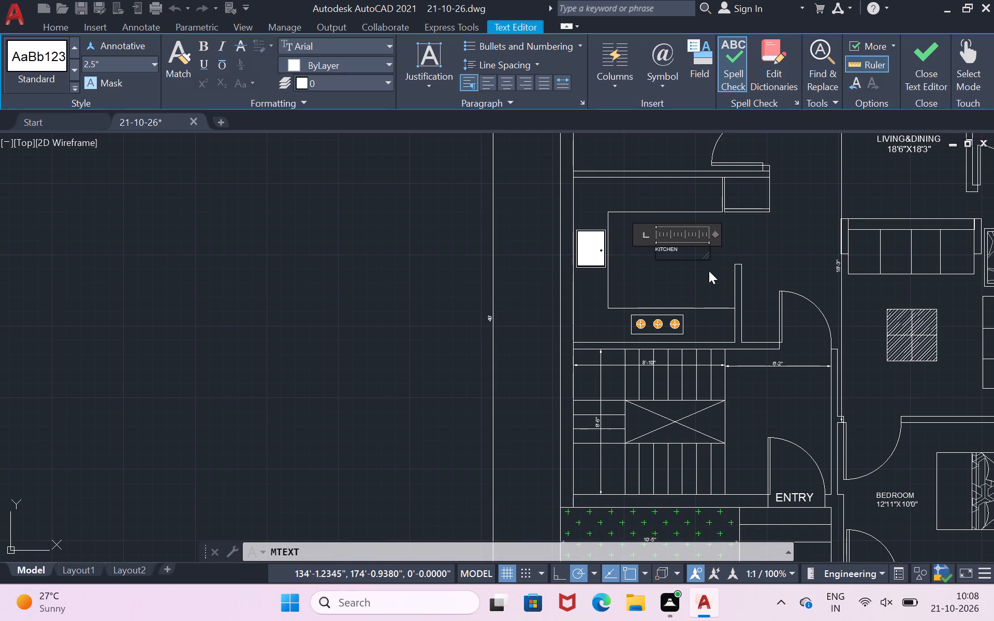
key("9")
key("apostrophe")
key("5")
type("\"X")
key("1")
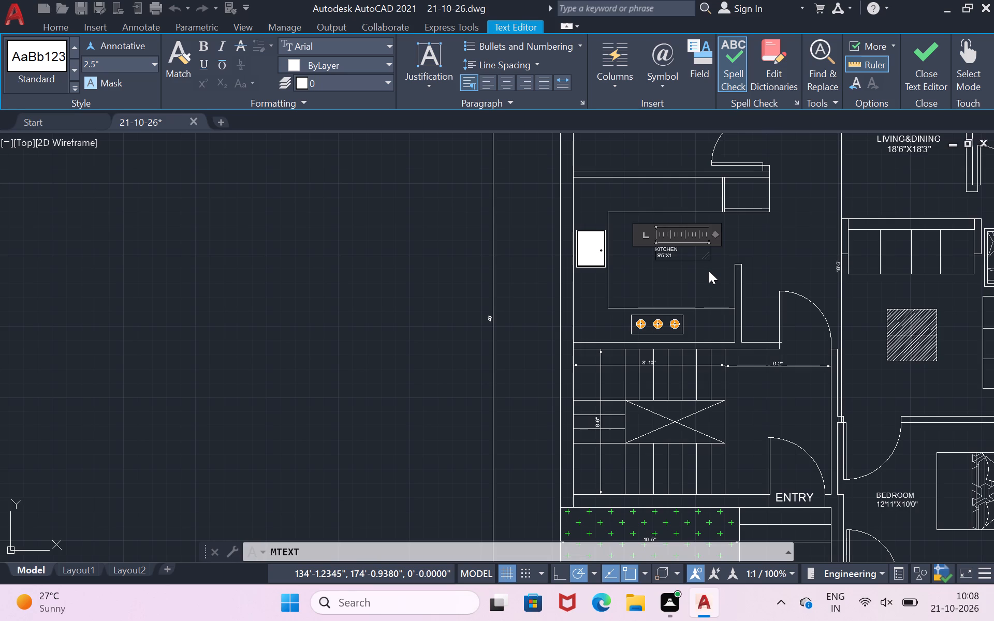
type("0'")
key("1")
key("BackSpace")
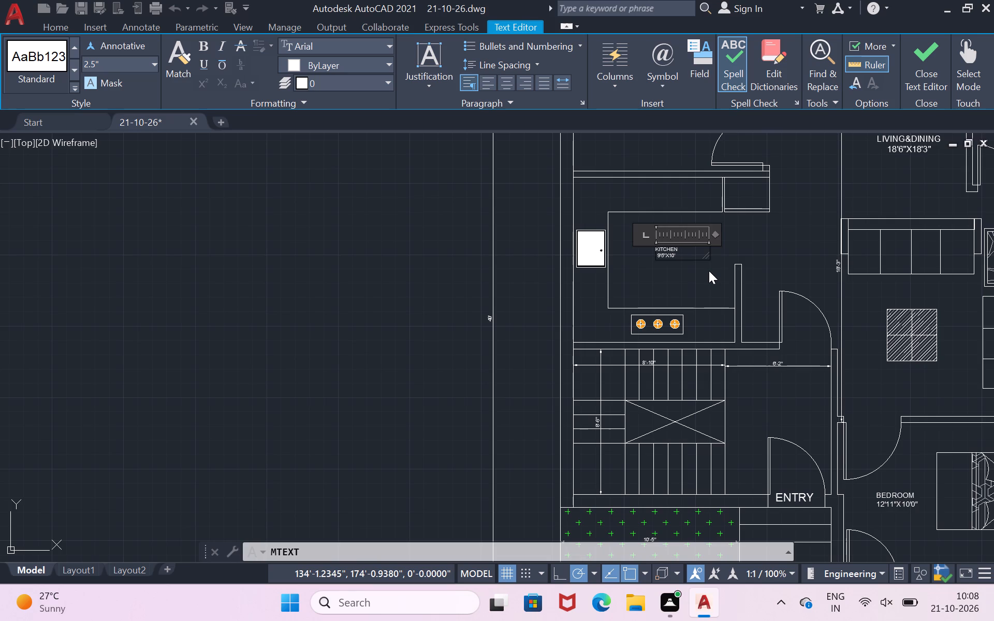
key("0")
key("shift+quotedbl")
left_click(714, 288)
Scale the KITCHEN label up to about 2.7 times its size from a base point on the text.
left_click(667, 258)
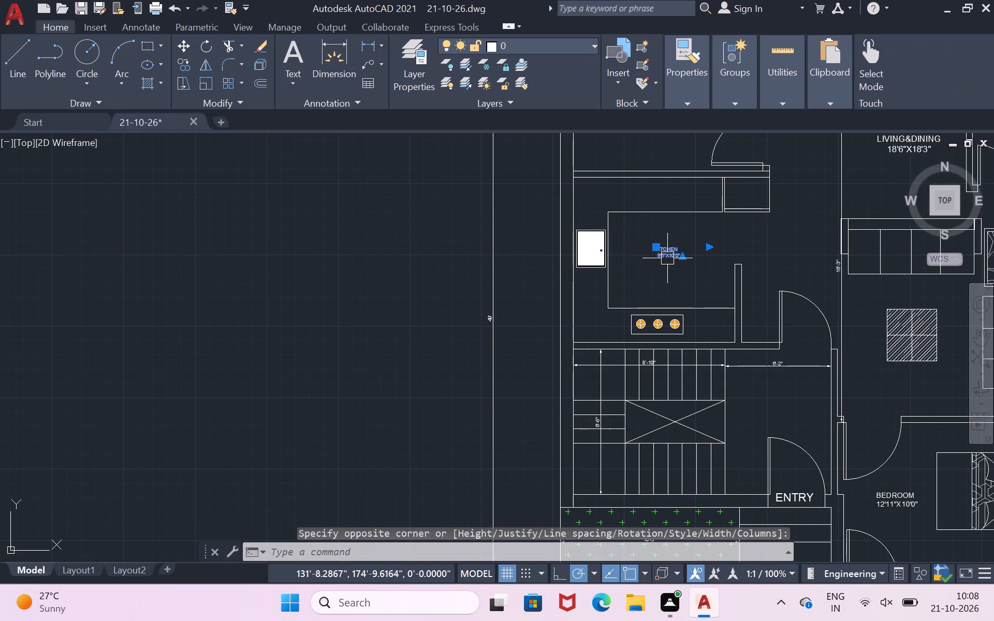
type("SC")
key("Return")
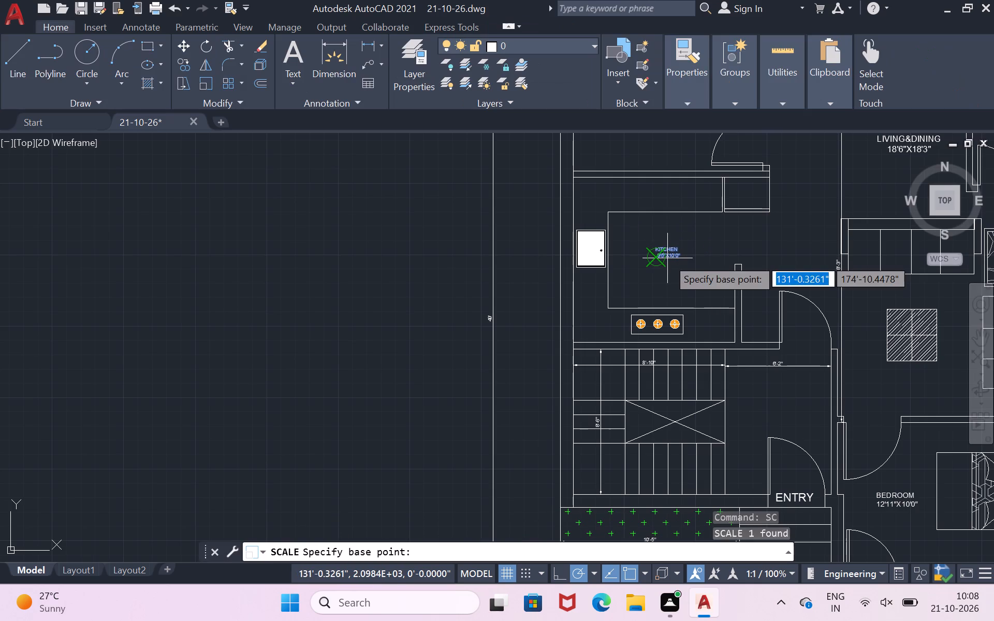
left_click(667, 258)
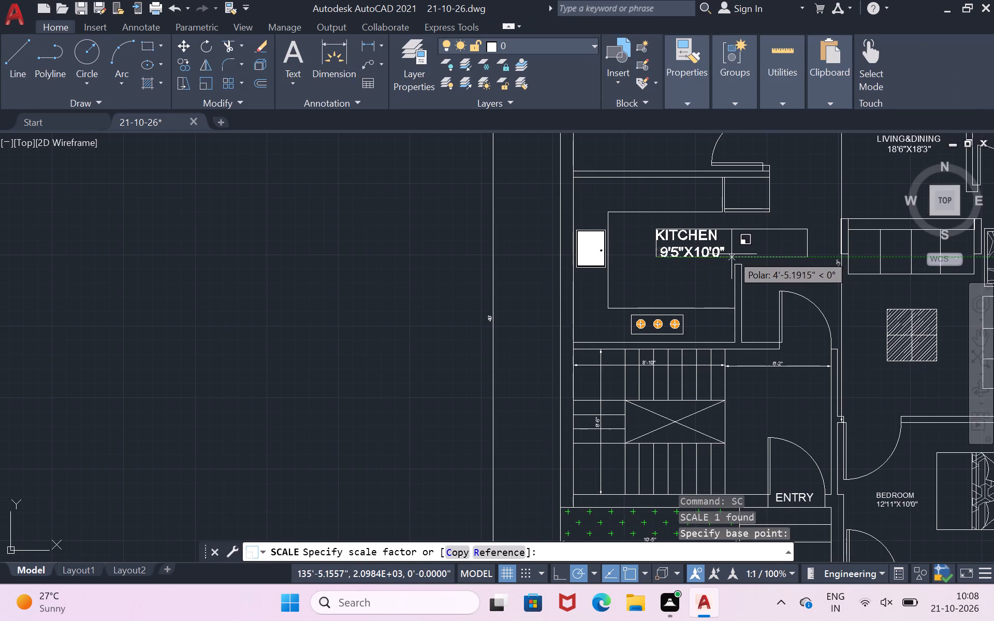
left_click(727, 254)
Move the enlarged KITCHEN label about 1'-3" southwest, centring it in the clear kitchen floor north of the stove.
left_click(703, 255)
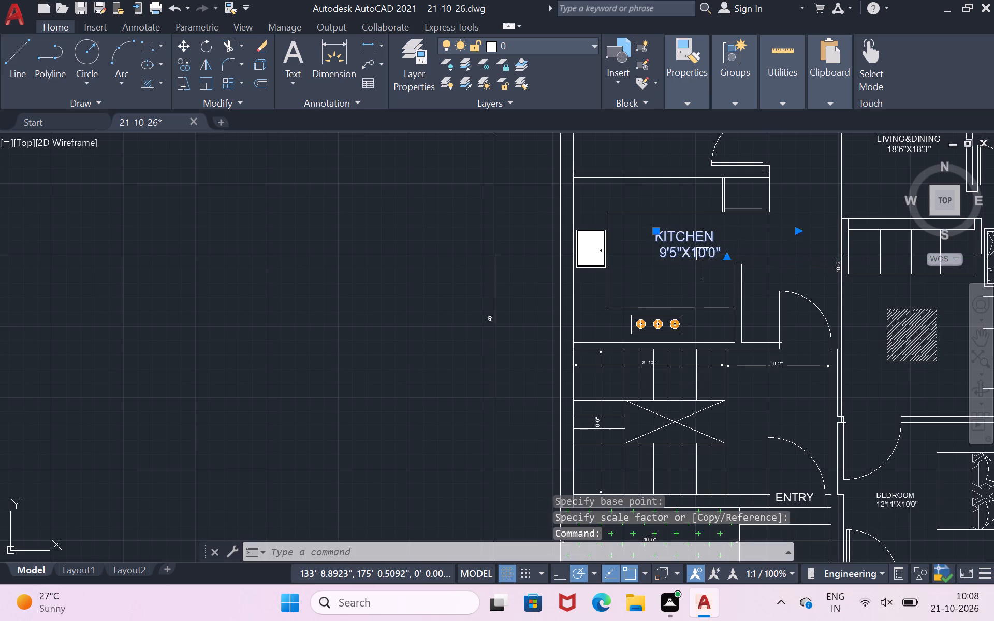
key("m")
key("Return")
left_click(703, 253)
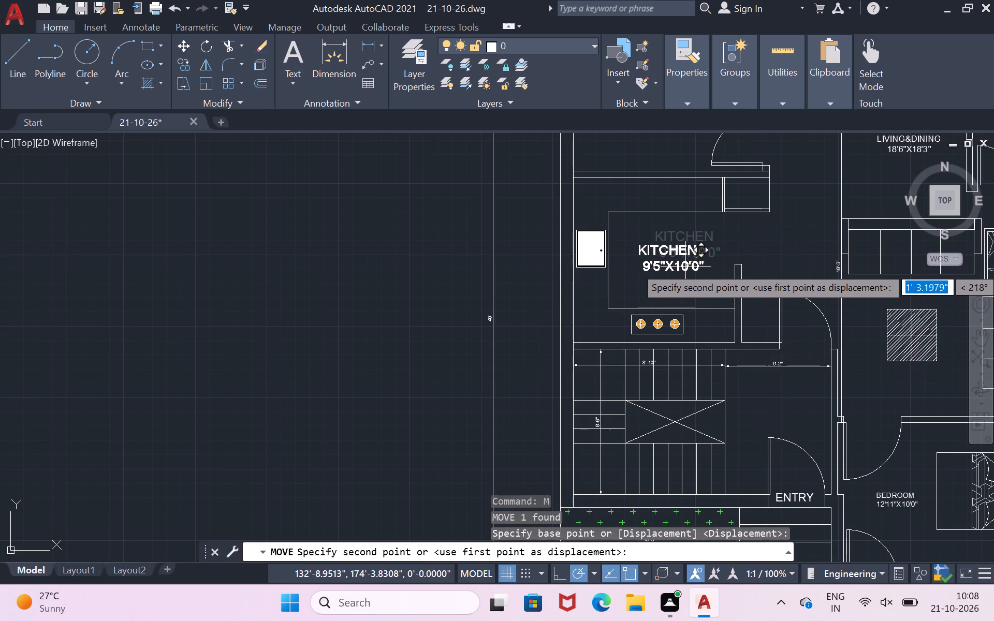
left_click(685, 267)
Add a two-line multiline text label reading BEDROOM and 11'5"X11'0" east of the bed in the bedroom north of the kitchen.
scroll(692, 263, "down", 1)
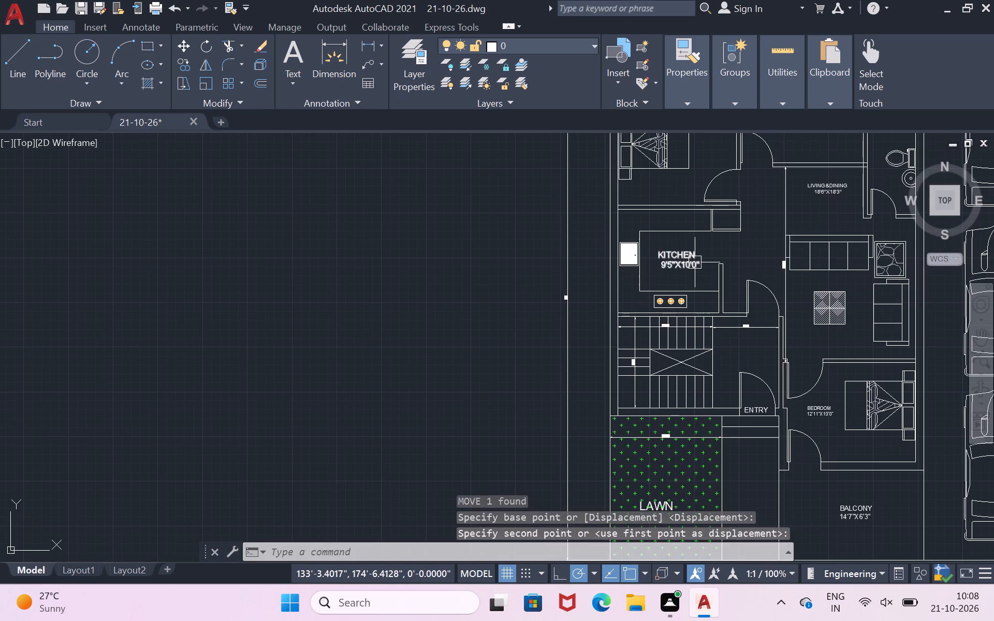
scroll(695, 262, "down", 1)
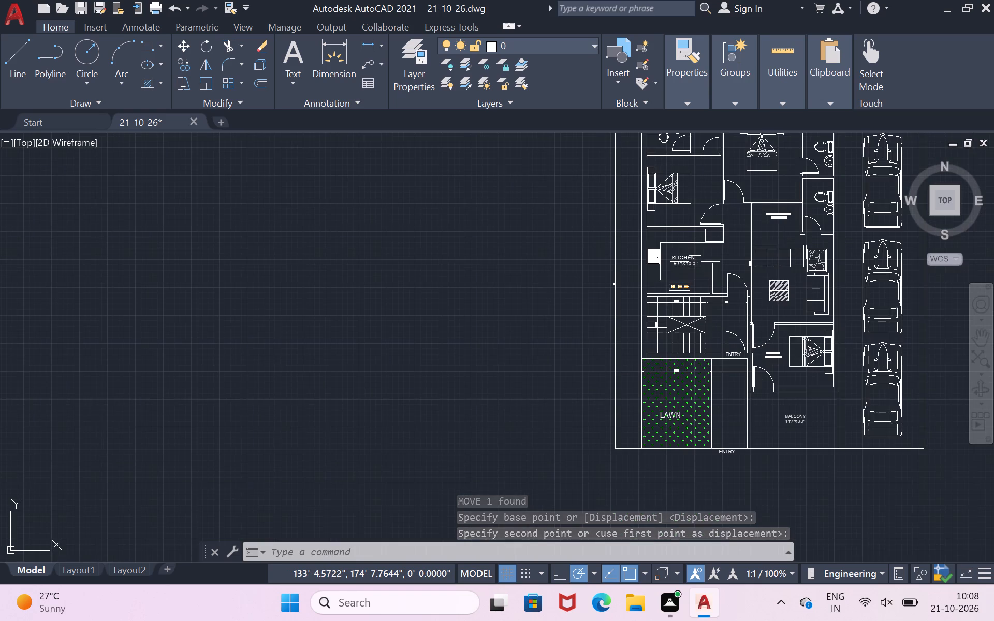
scroll(695, 262, "down", 1)
scroll(700, 212, "up", 3)
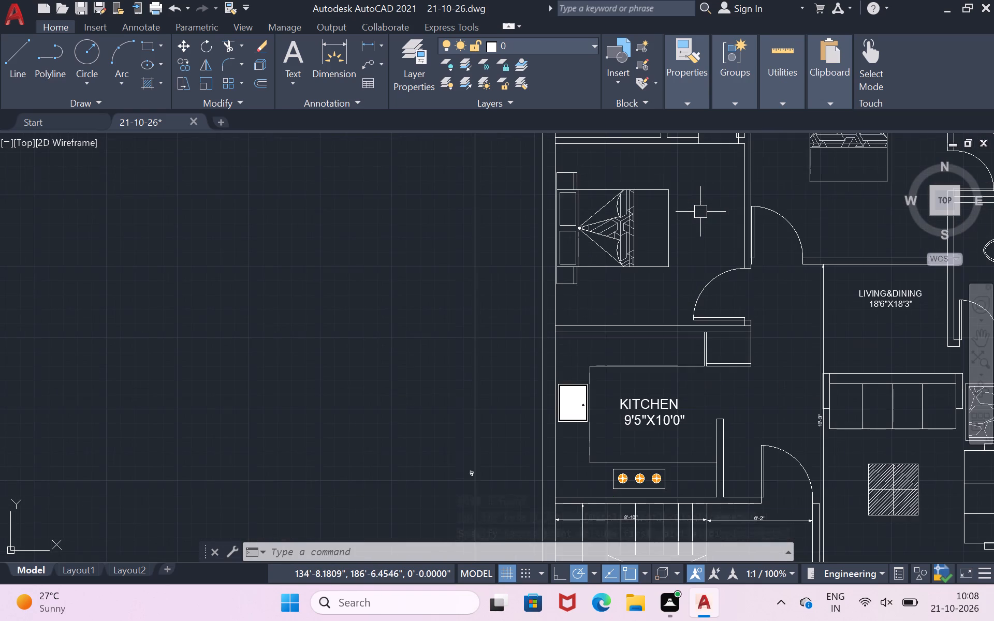
scroll(699, 199, "up", 1)
scroll(687, 172, "down", 1)
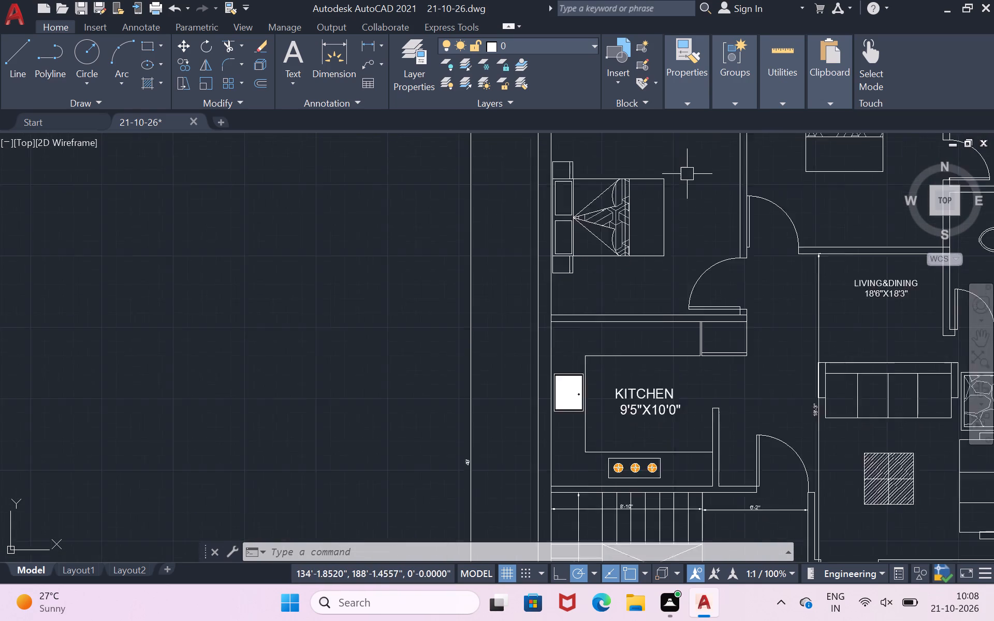
scroll(687, 174, "down", 1)
scroll(671, 148, "up", 1)
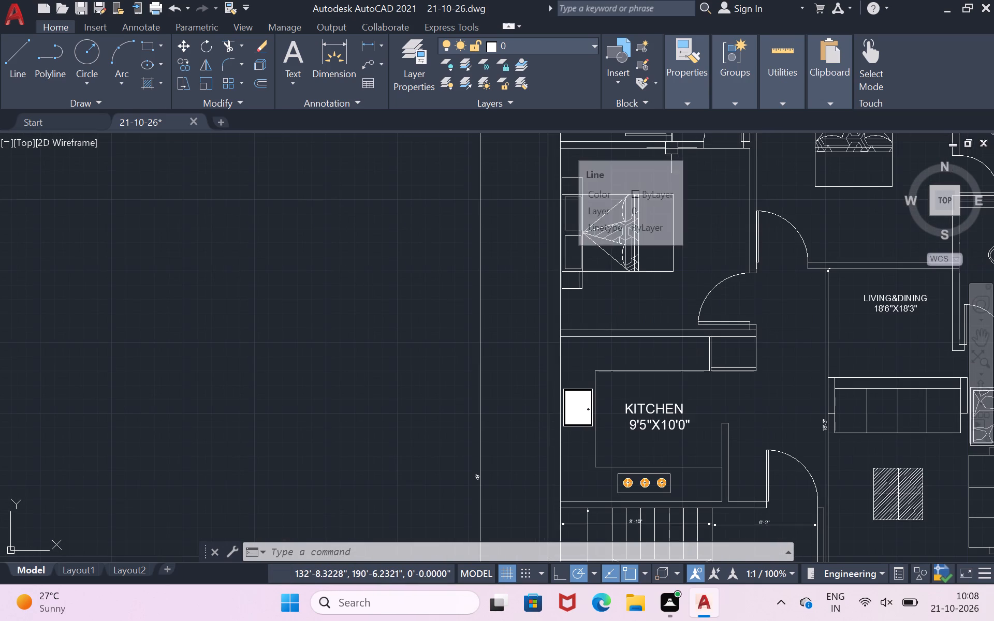
scroll(671, 148, "up", 1)
key("t")
key("Return")
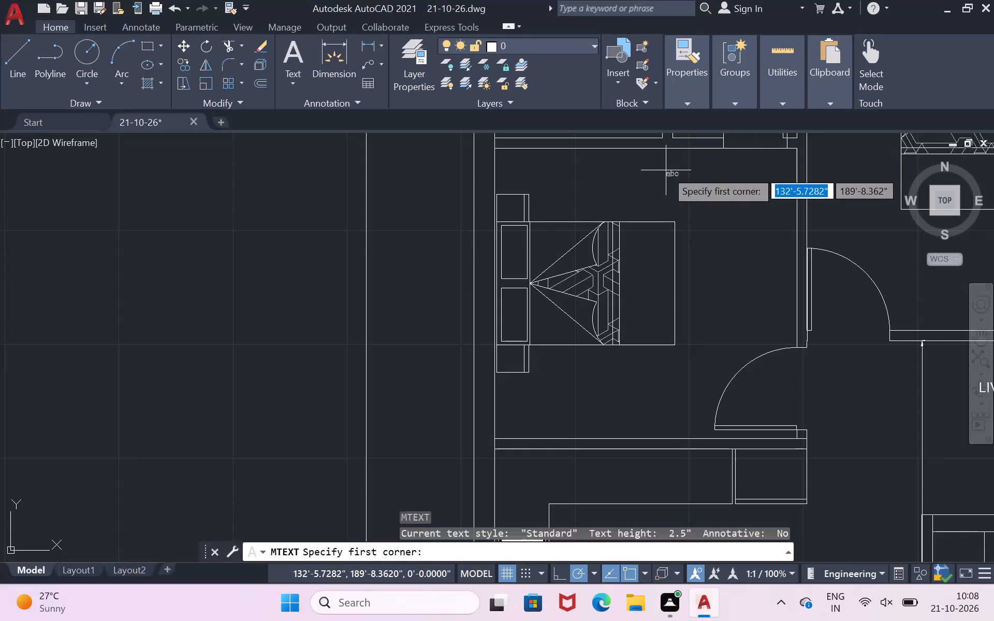
left_click(690, 236)
left_click(782, 297)
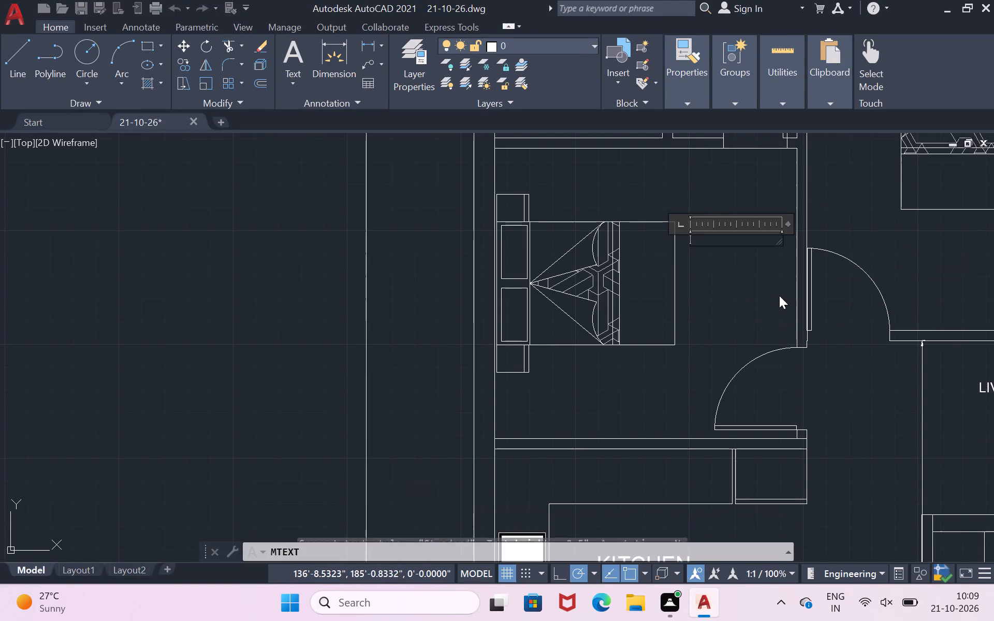
type("BEDROOM")
key("space")
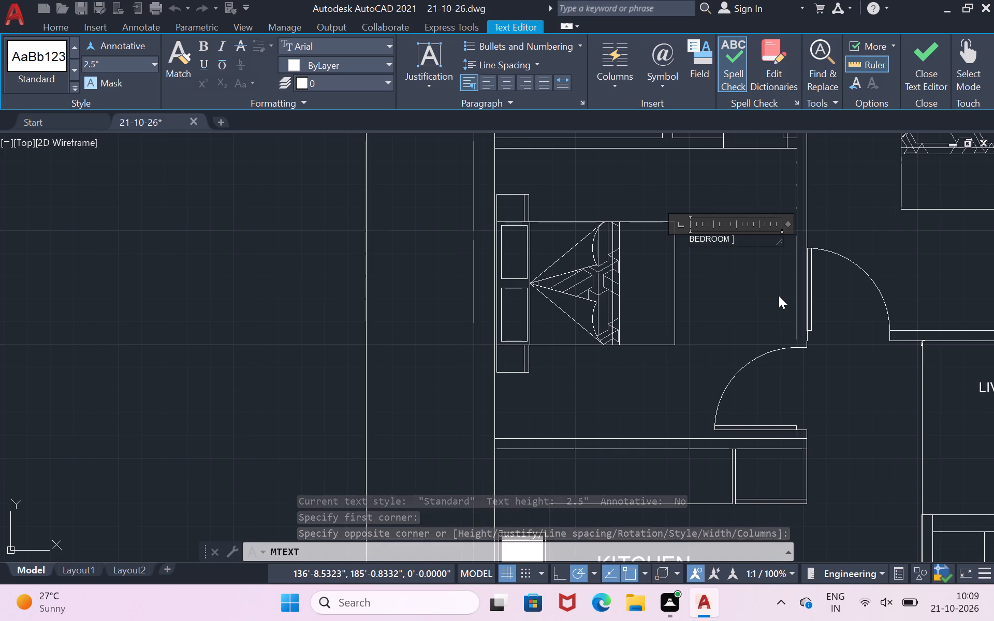
key("Return")
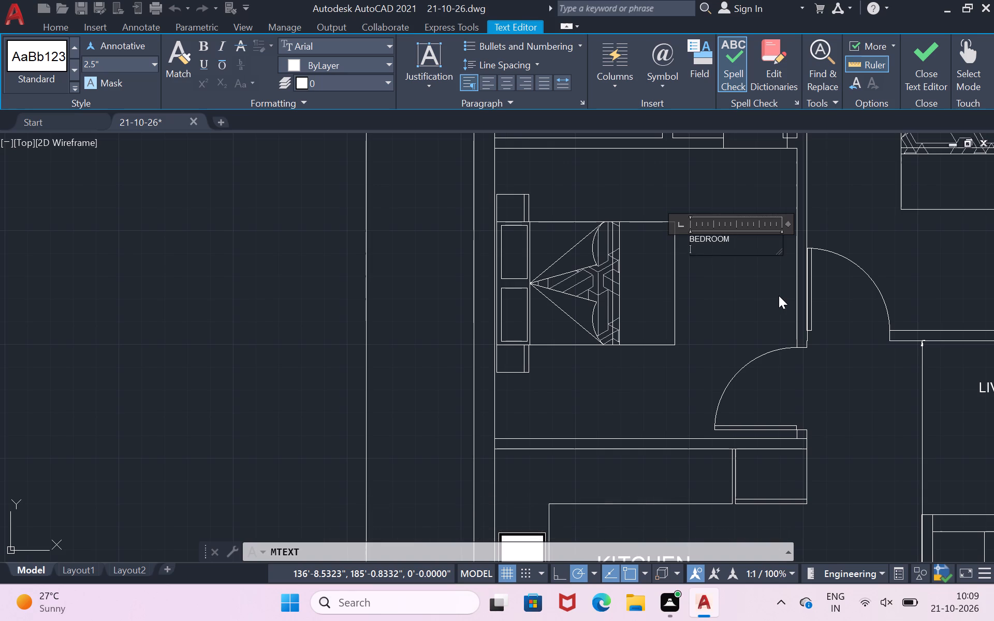
type("11'5")
type("\"X")
type("11'0")
key("shift+quotedbl")
left_click(751, 308)
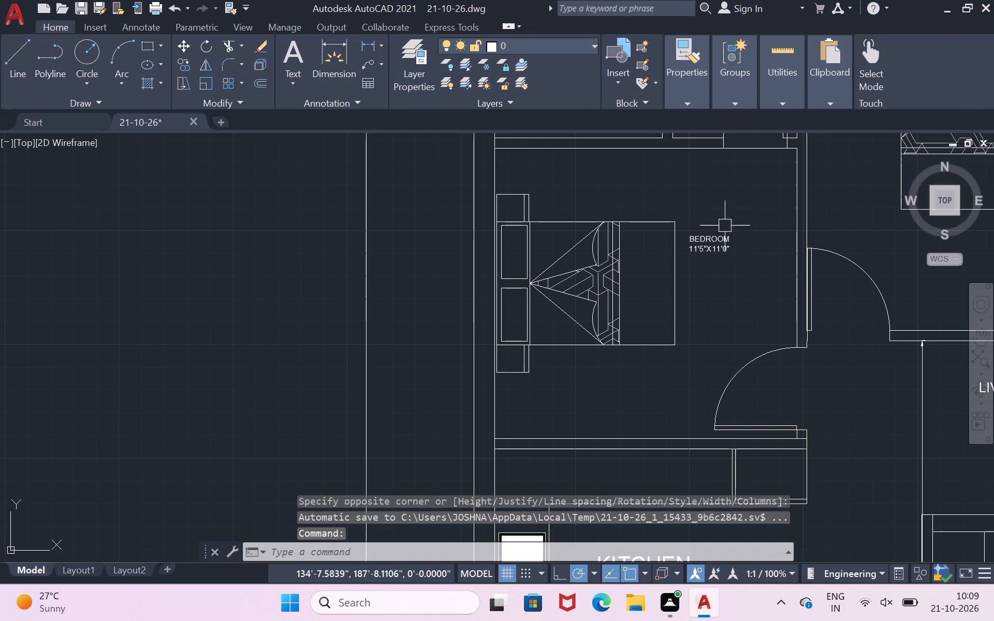
Scale the 11'5"X11'0" BEDROOM label up to about 2 times its size from a base point on the text.
left_click(712, 230)
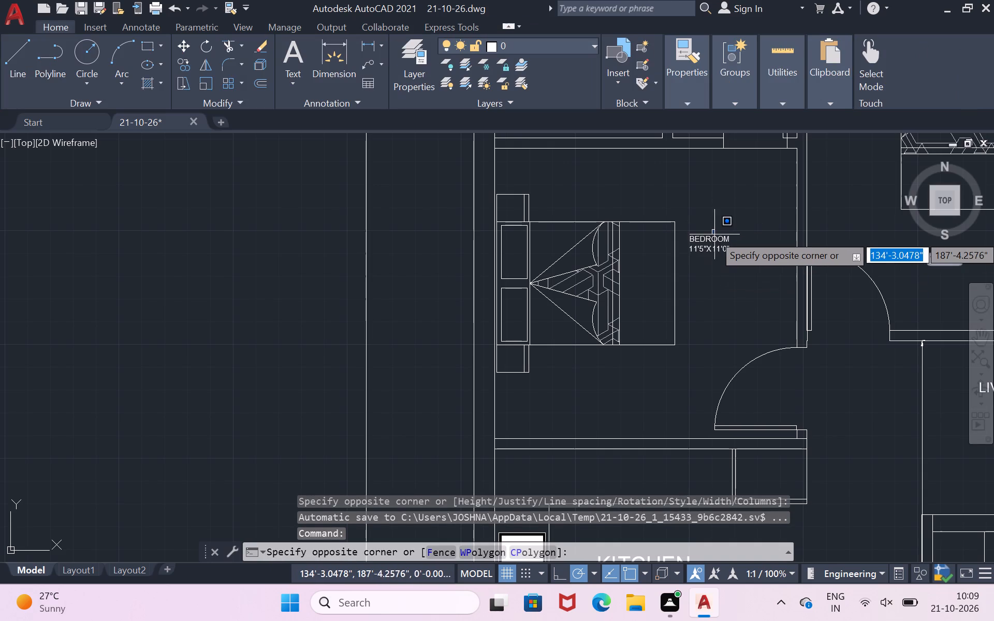
left_click(712, 240)
type("SC")
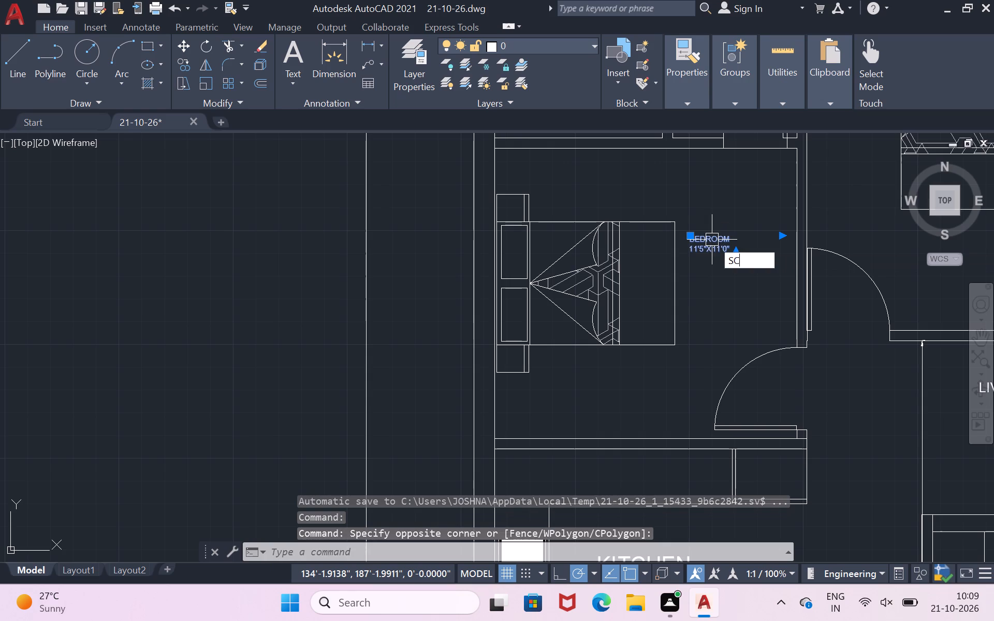
key("Return")
left_click(712, 240)
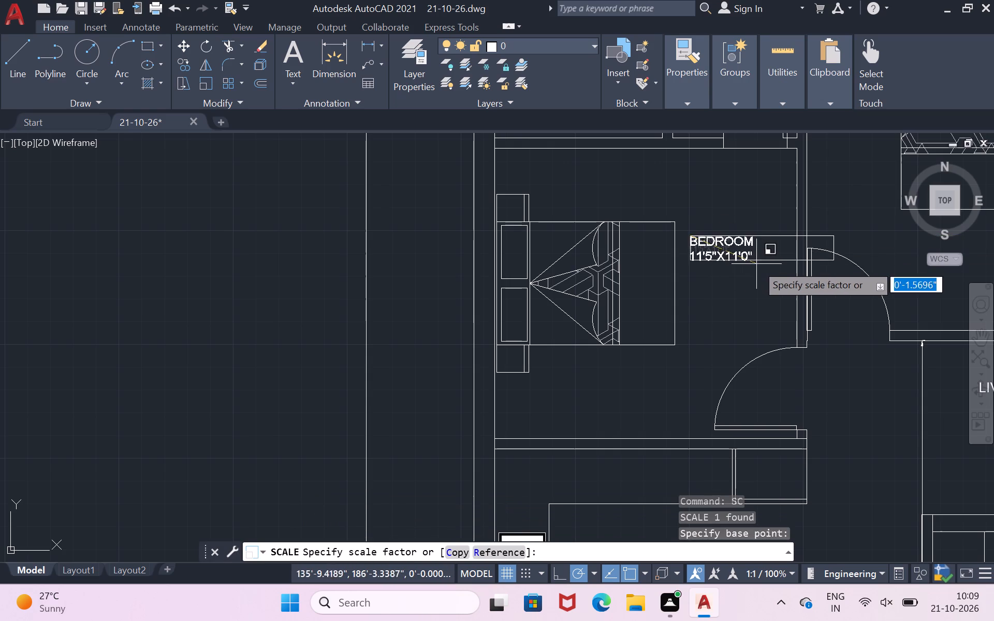
left_click(777, 264)
Move the enlarged 11'5"X11'0" BEDROOM label about 1' south-southeast, into the clear floor beside the foot of the bed.
left_click(746, 254)
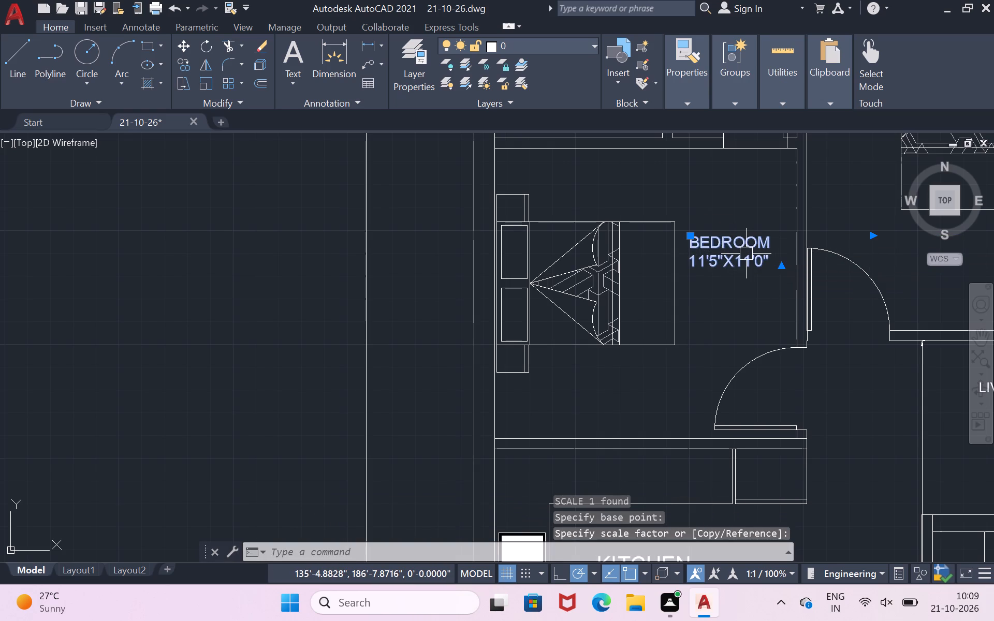
key("m")
key("Return")
left_click(746, 254)
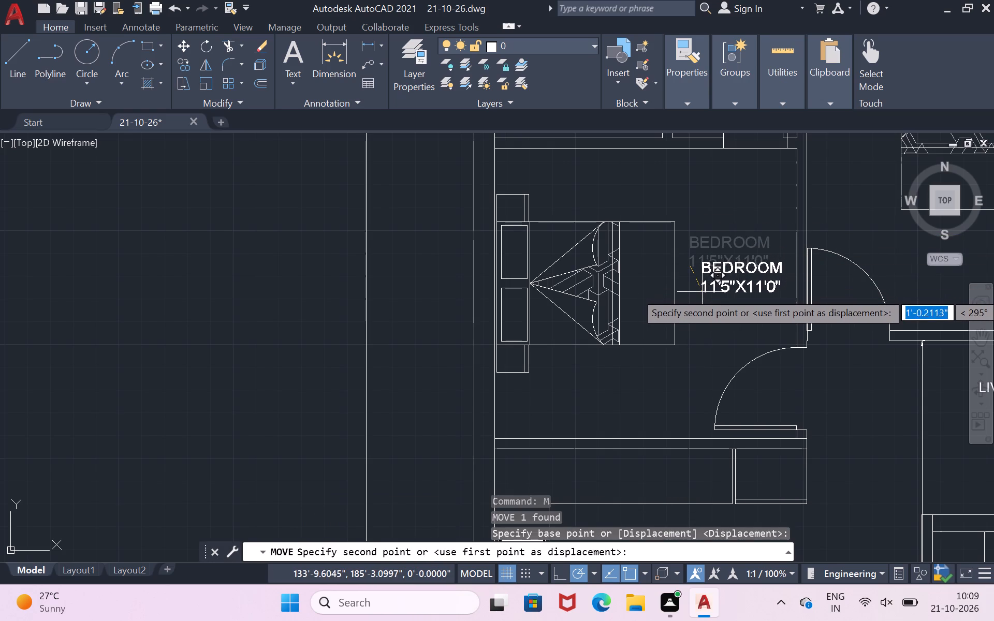
left_click(699, 291)
Add a two-line multiline text label reading BEDROOM and 11'7"X12'0" south of the bed in the bedroom north of the living and dining area.
scroll(738, 262, "down", 3)
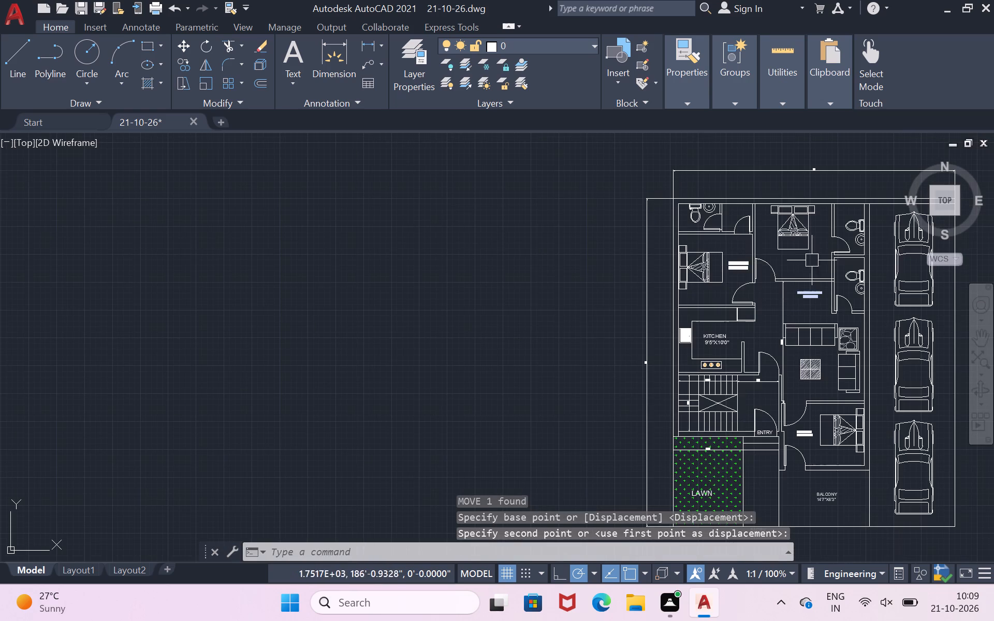
scroll(802, 232, "up", 2)
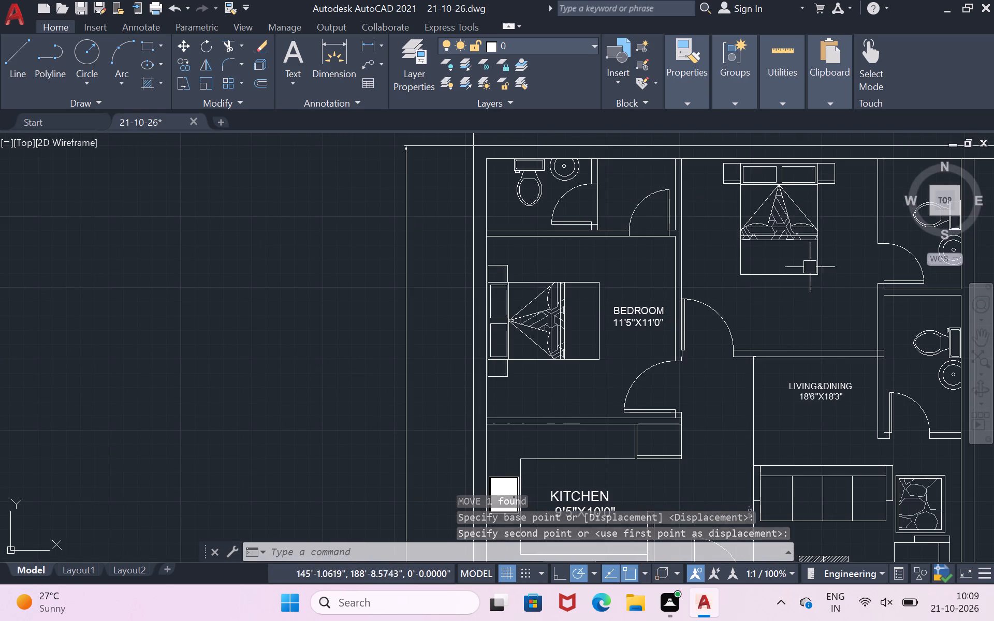
scroll(758, 294, "up", 1)
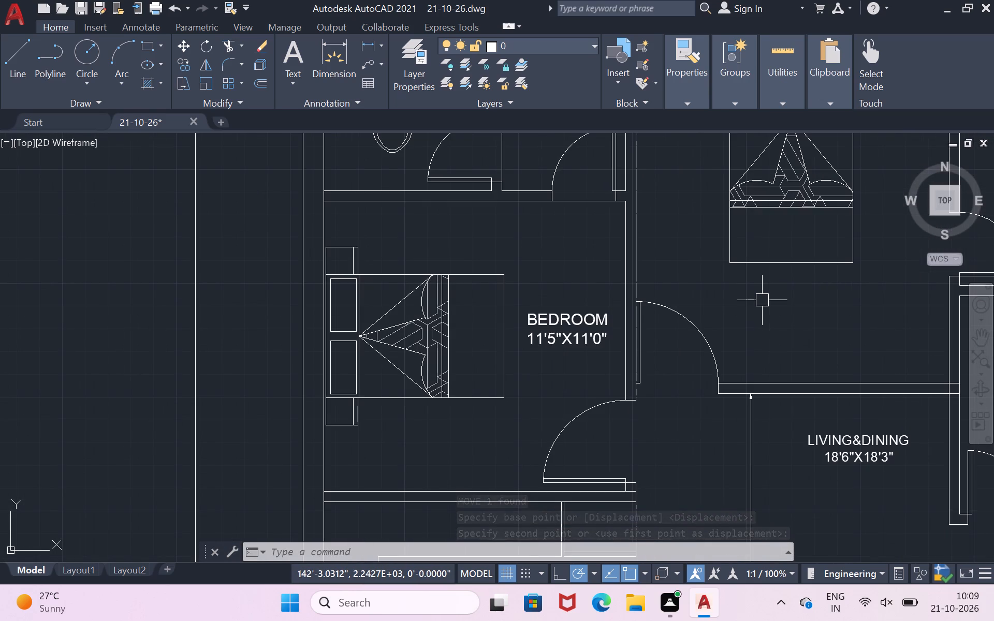
key("Return")
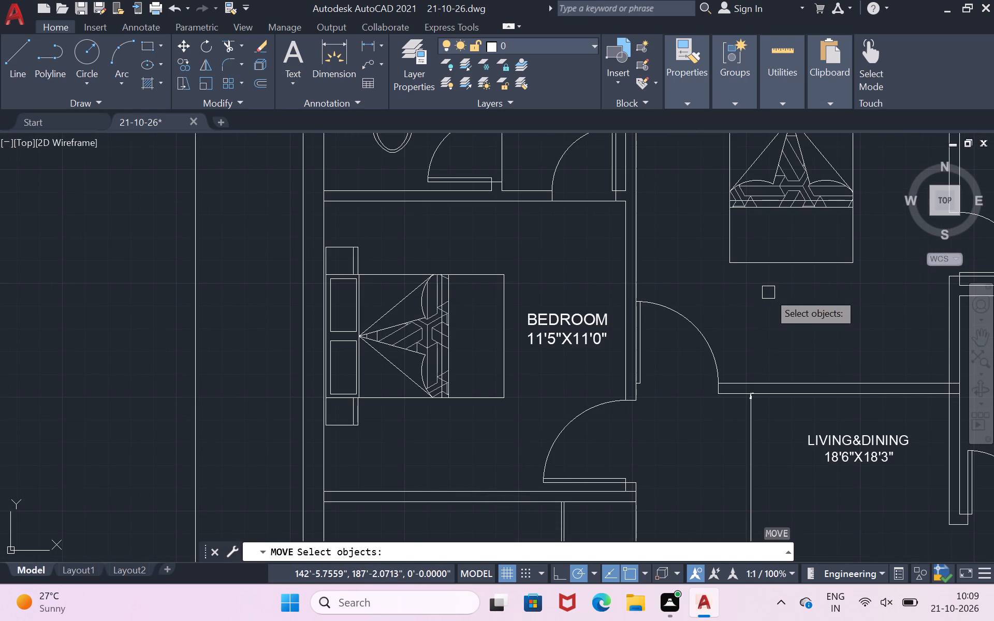
key("Escape")
key("t")
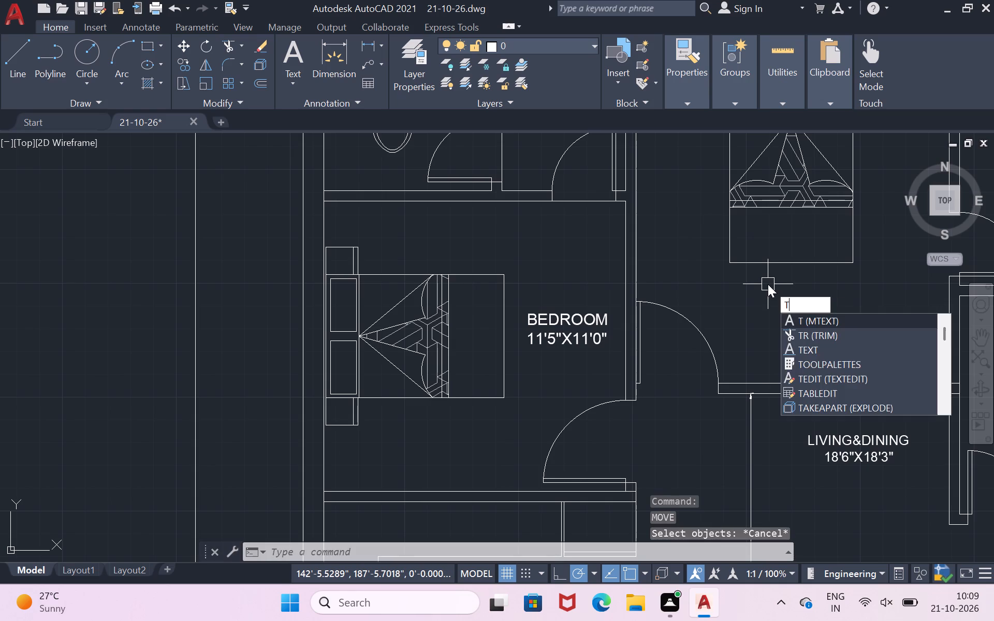
key("Return")
left_click(764, 302)
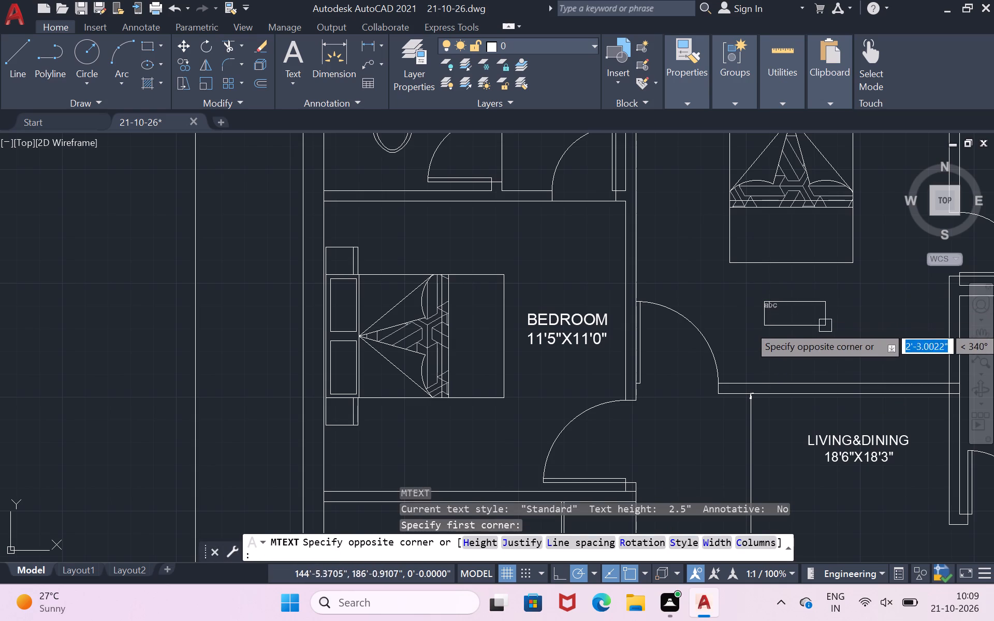
left_click(866, 340)
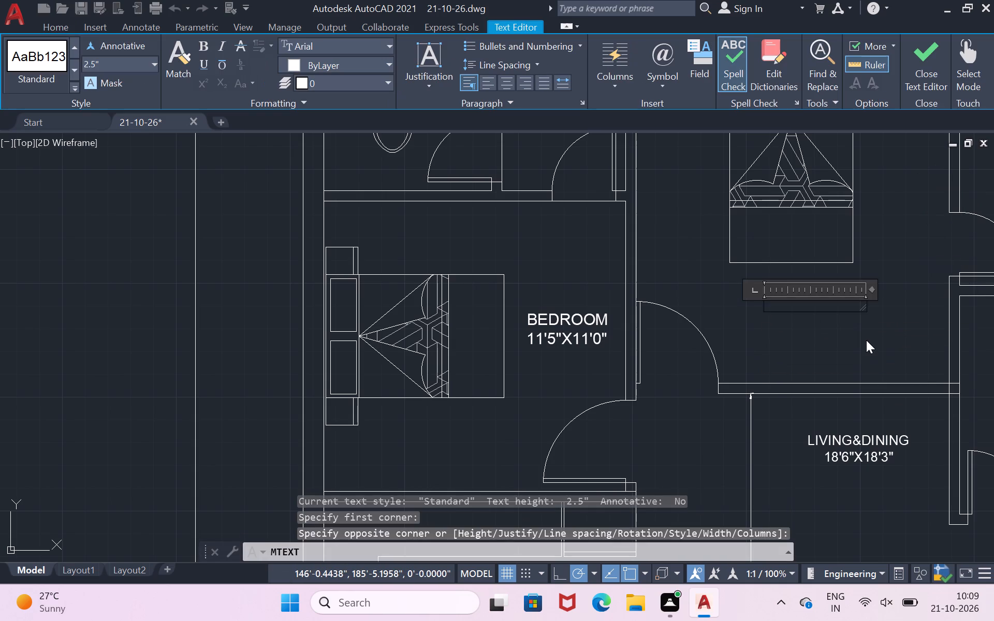
type("BEDROOM")
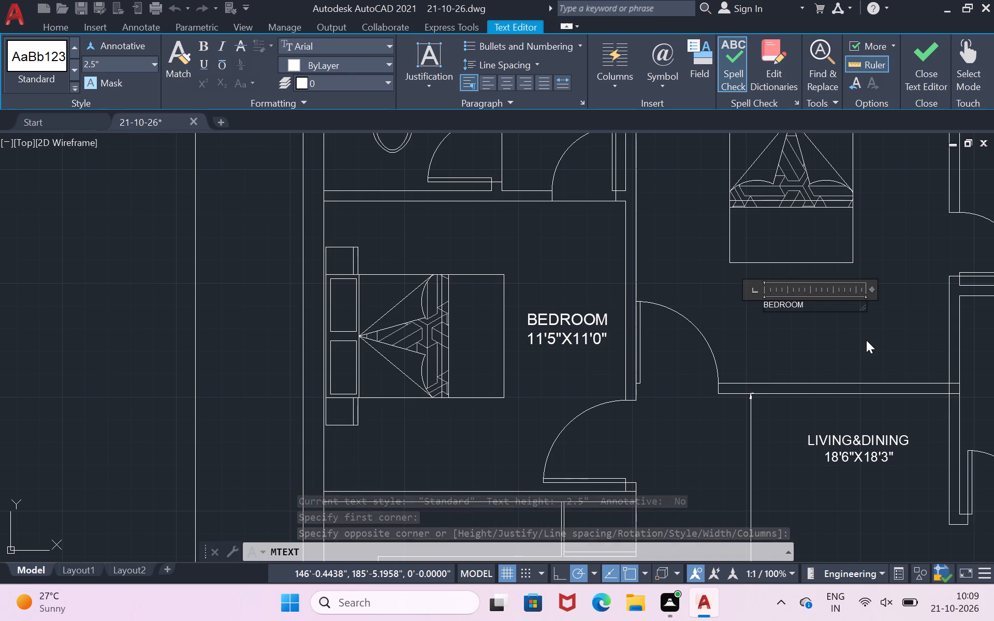
key("Return")
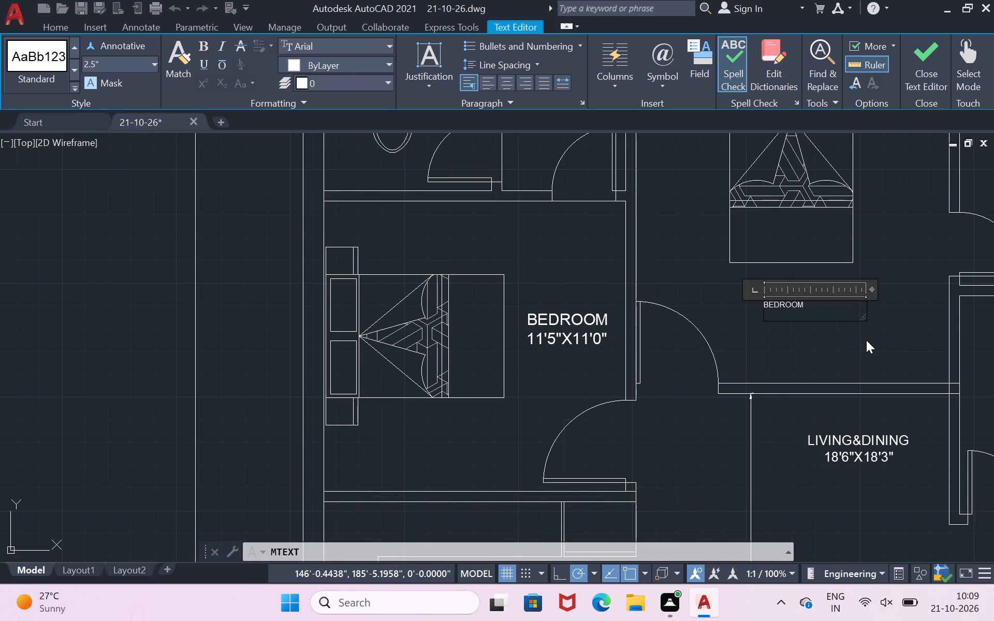
type("11'")
key("7")
key("shift+quotedbl")
key("x")
type("12")
type("'0")
key("shift+quotedbl")
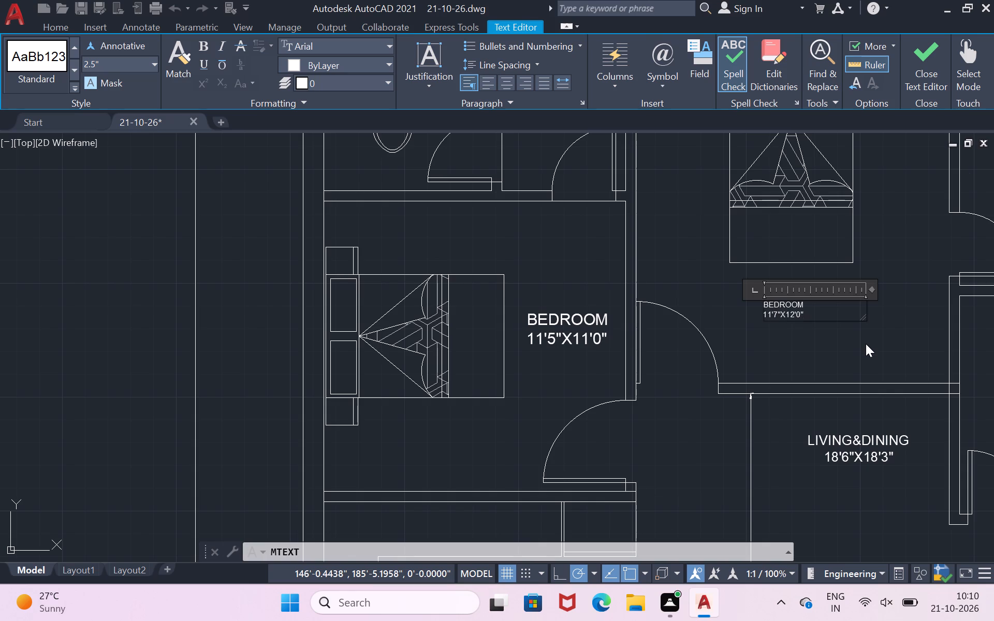
left_click(866, 344)
Scale the 11'7"X12'0" BEDROOM label up to about 2 times its size from a base point on the text.
left_click(786, 303)
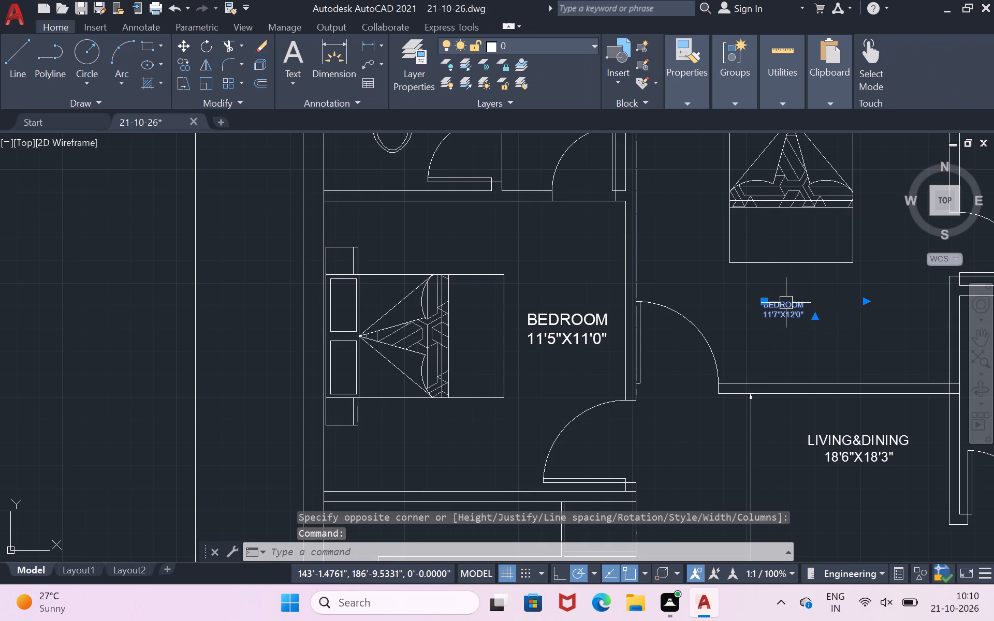
type("SC")
key("Return")
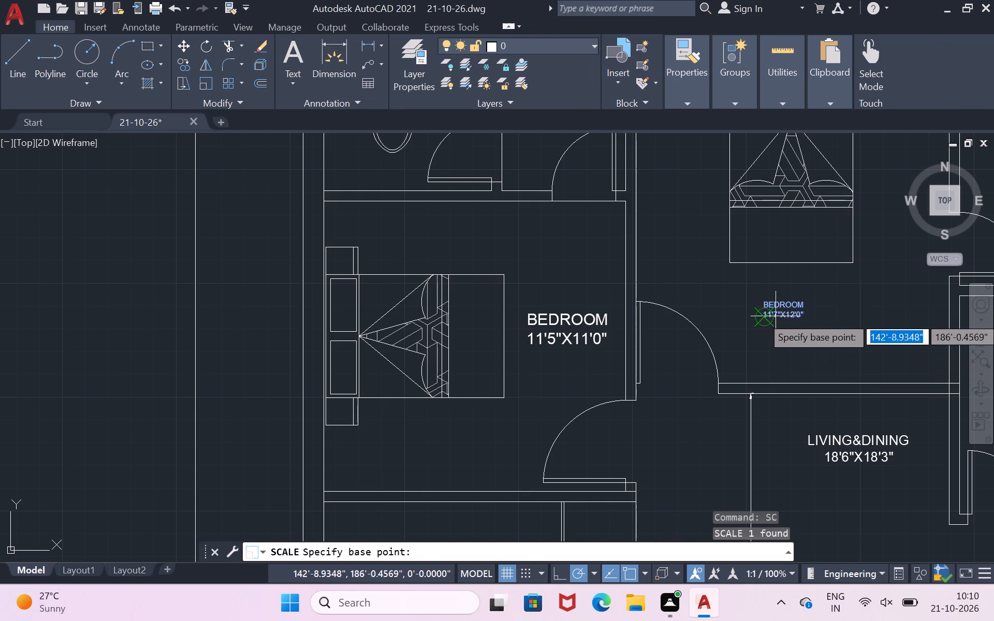
left_click(781, 307)
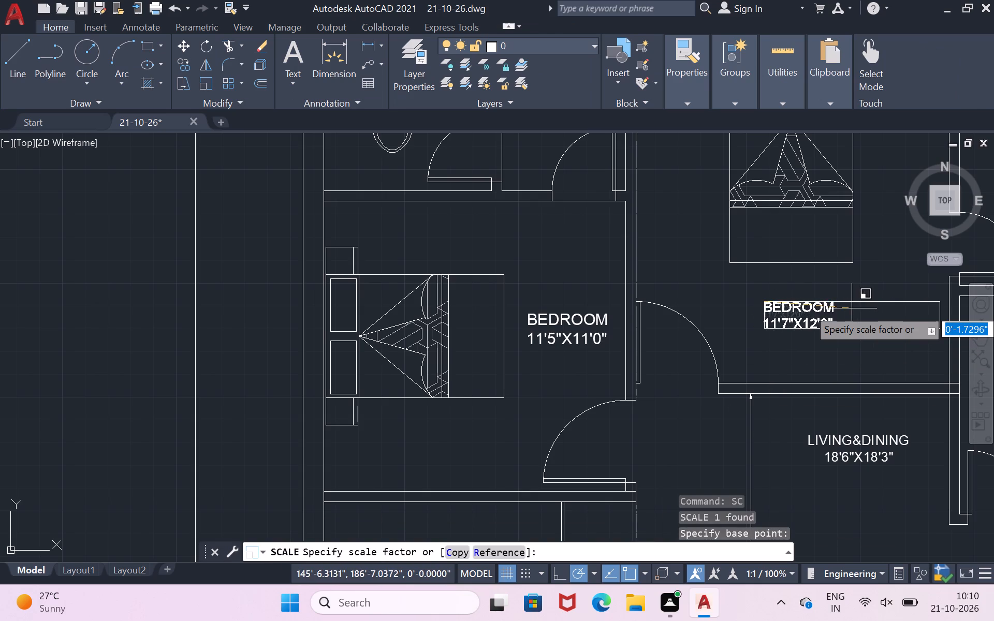
left_click(859, 323)
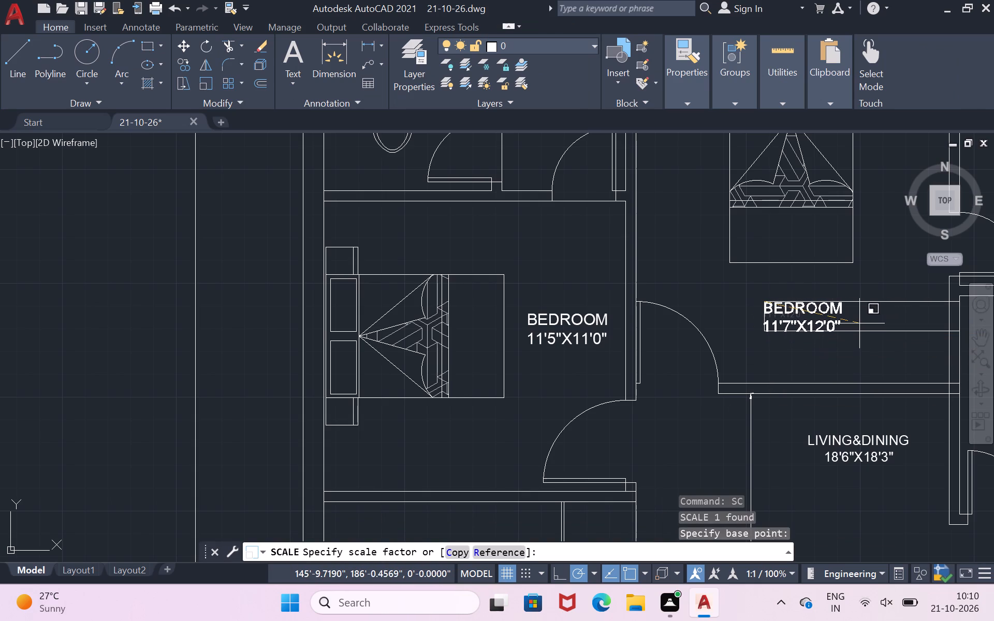
Add a two-line multiline text label reading TOILET and 4'6"X8'0" beside the WC in the toilet at the plan's northwest corner.
scroll(867, 312, "down", 1)
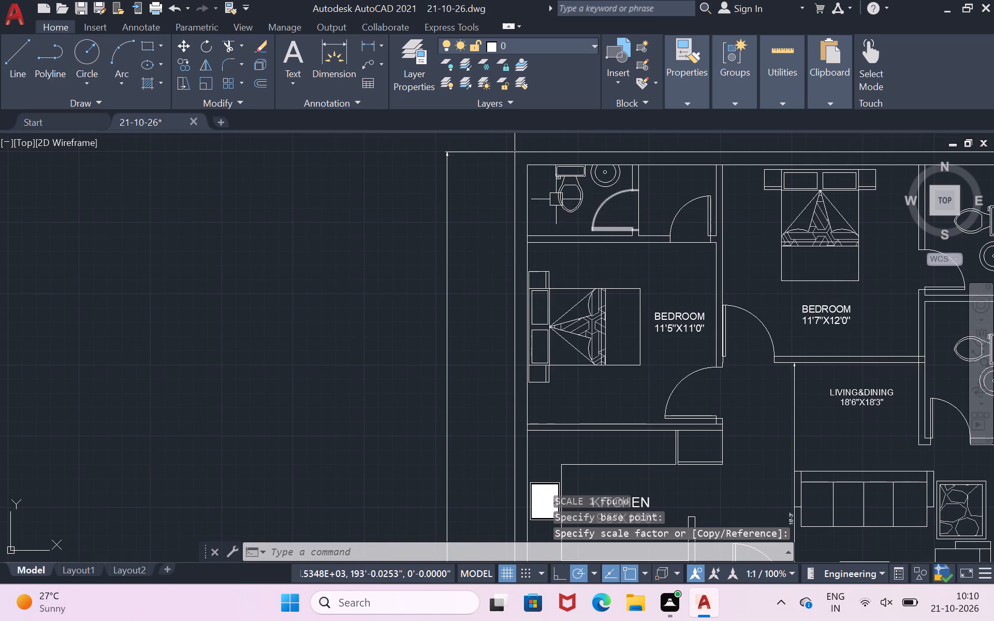
scroll(555, 197, "up", 2)
scroll(555, 197, "down", 2)
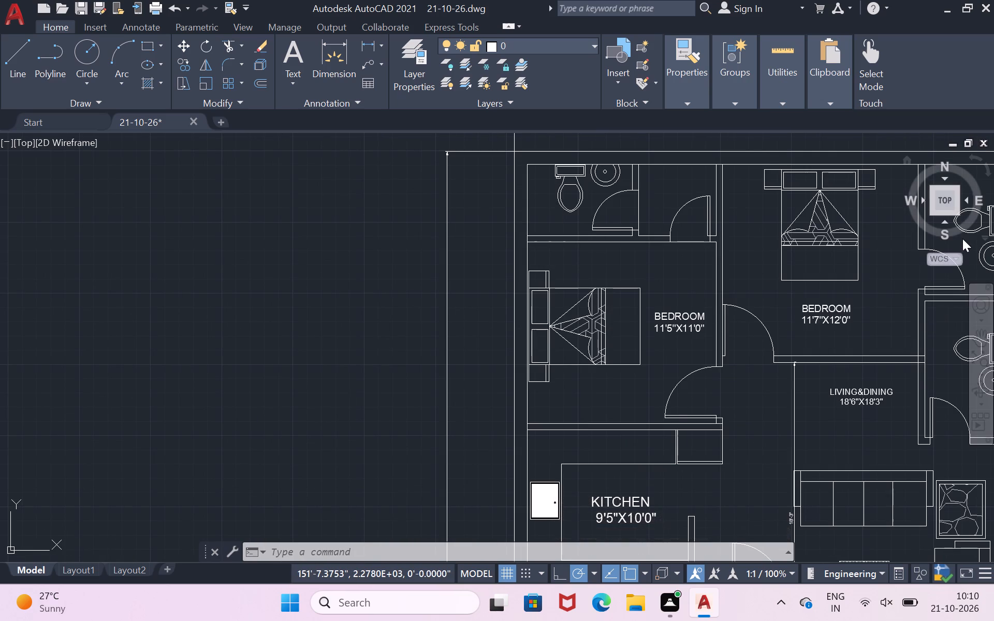
left_click(987, 167)
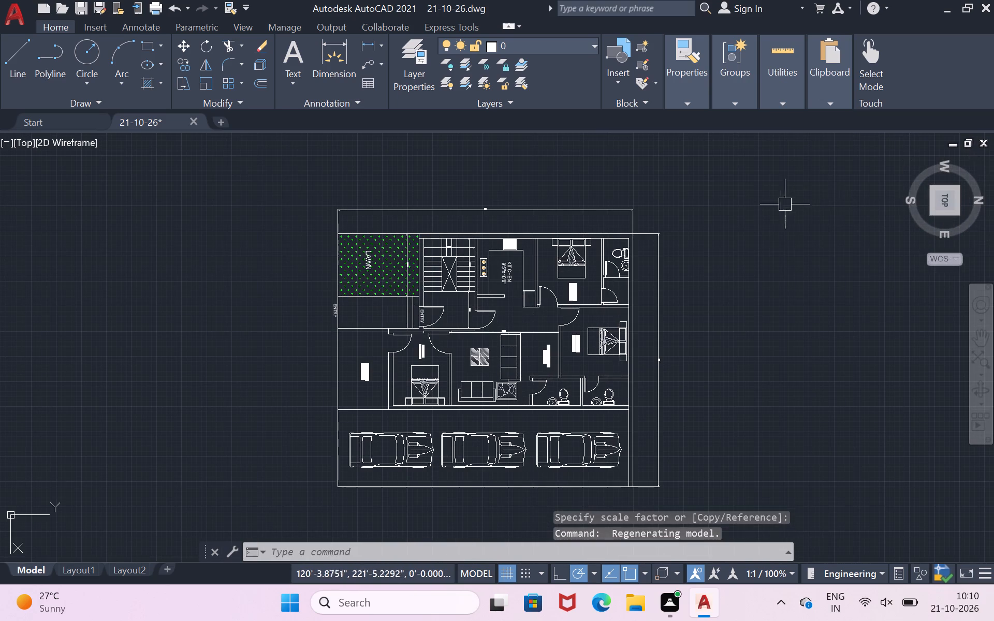
scroll(615, 244, "up", 5)
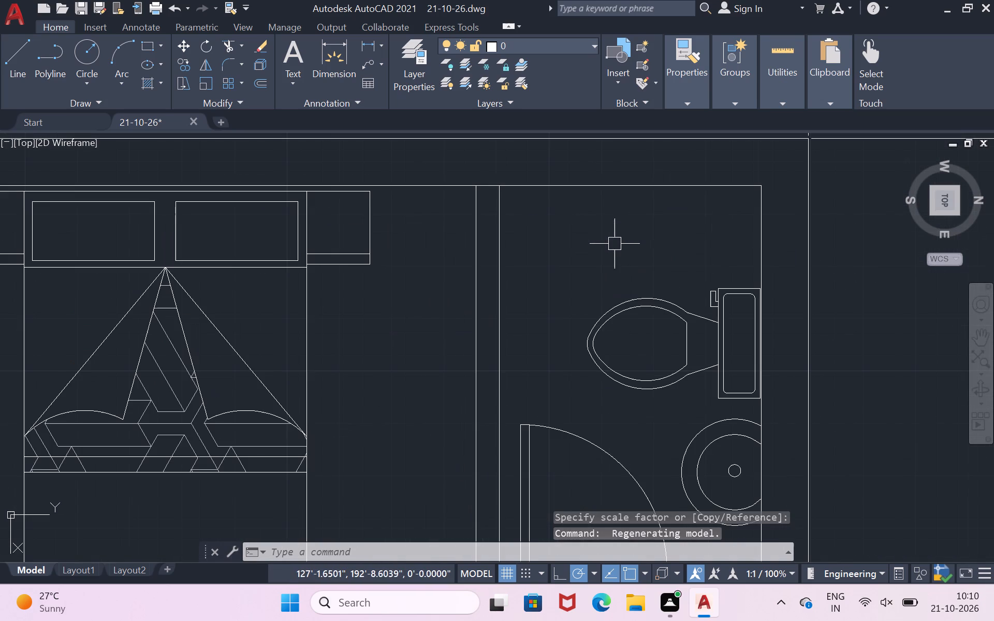
key("t")
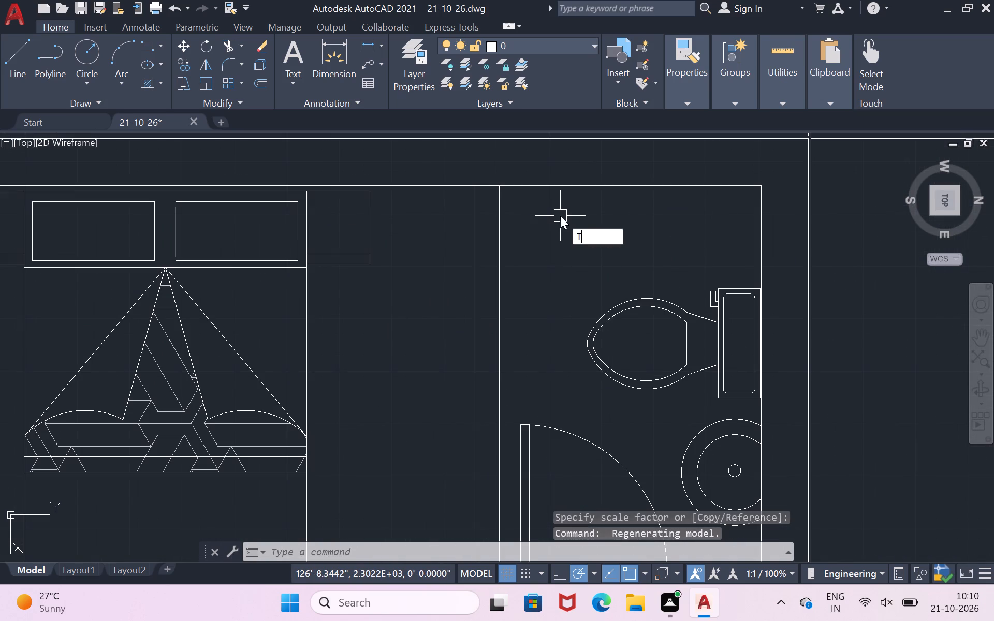
key("Return")
left_click(551, 215)
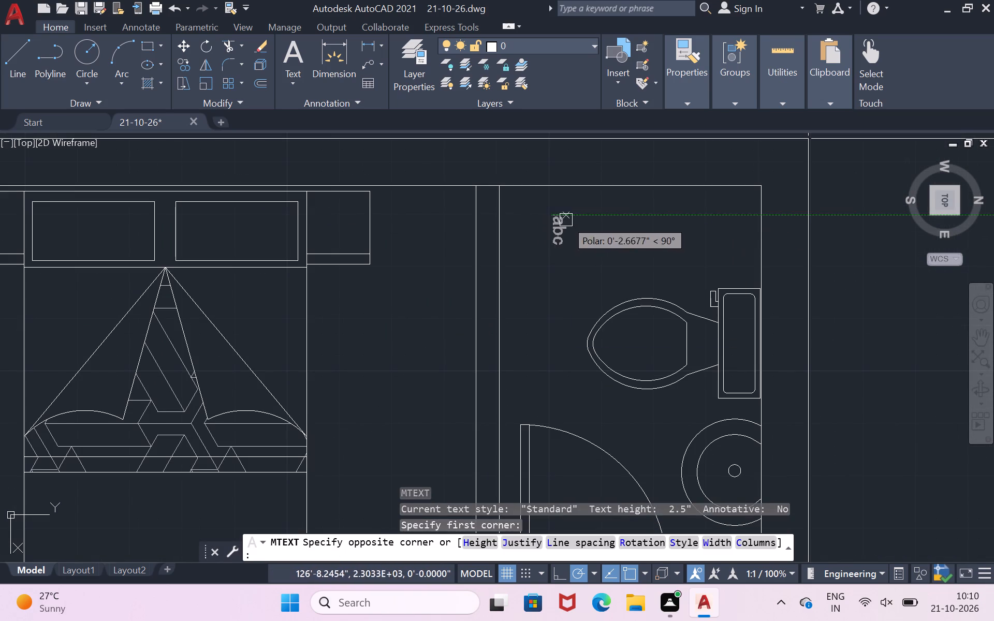
left_click(710, 246)
key("t")
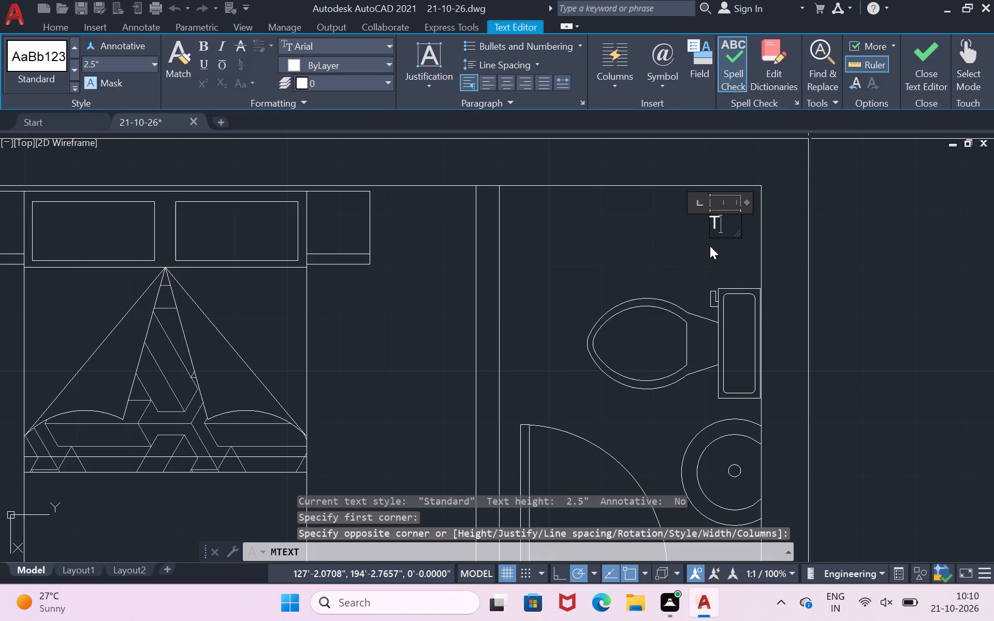
type("OL")
key("BackSpace")
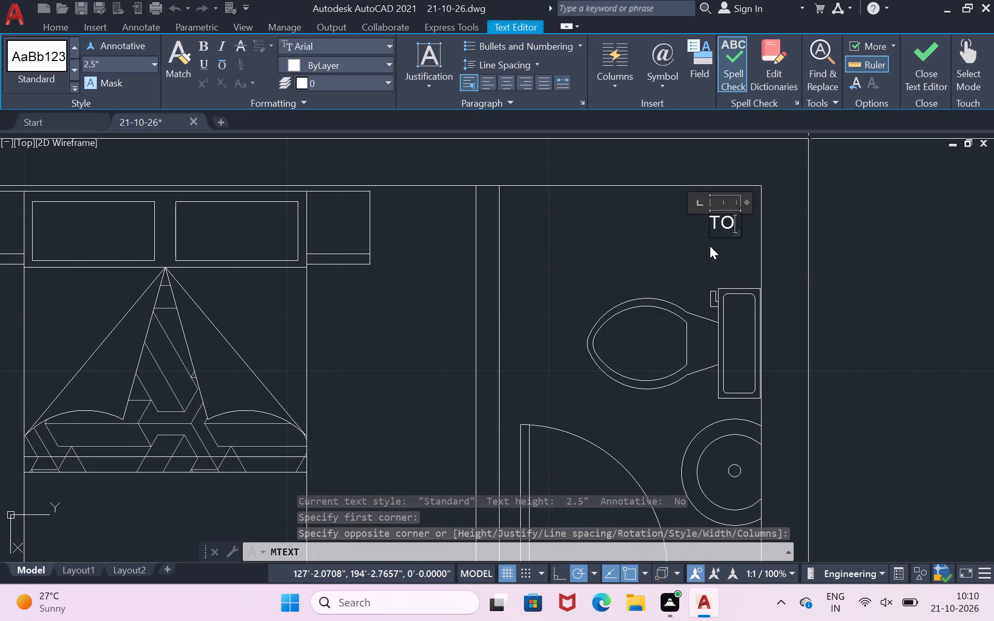
type("ILET")
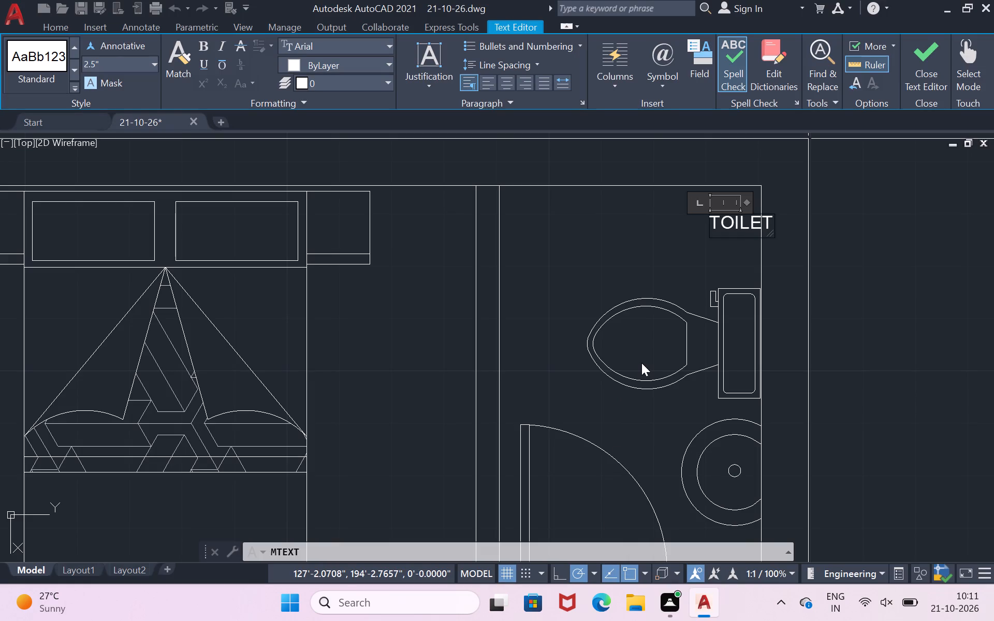
key("Return")
type("4'")
key("6")
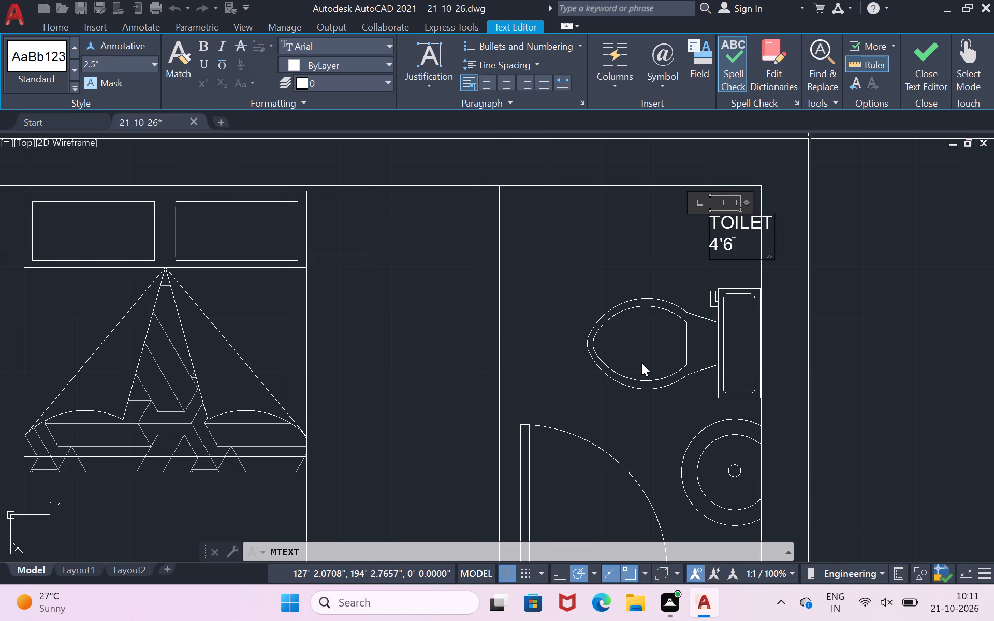
key("shift+quotedbl")
key("x")
type("8'")
key("0")
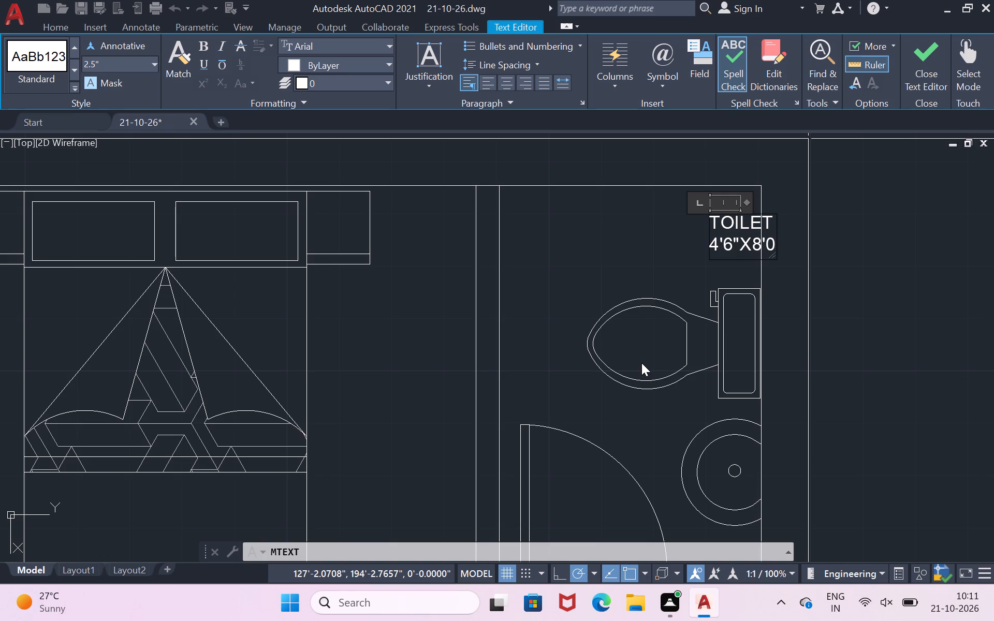
key("shift+quotedbl")
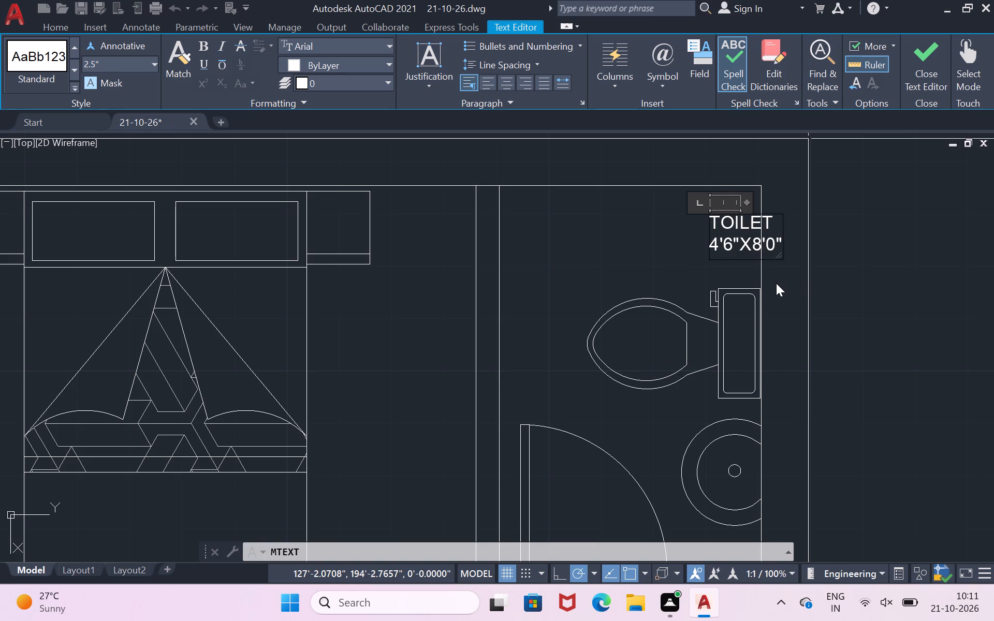
left_click(776, 282)
Rotate the TOILET label in the northwest toilet by 90° about a point on its text.
left_click(692, 258)
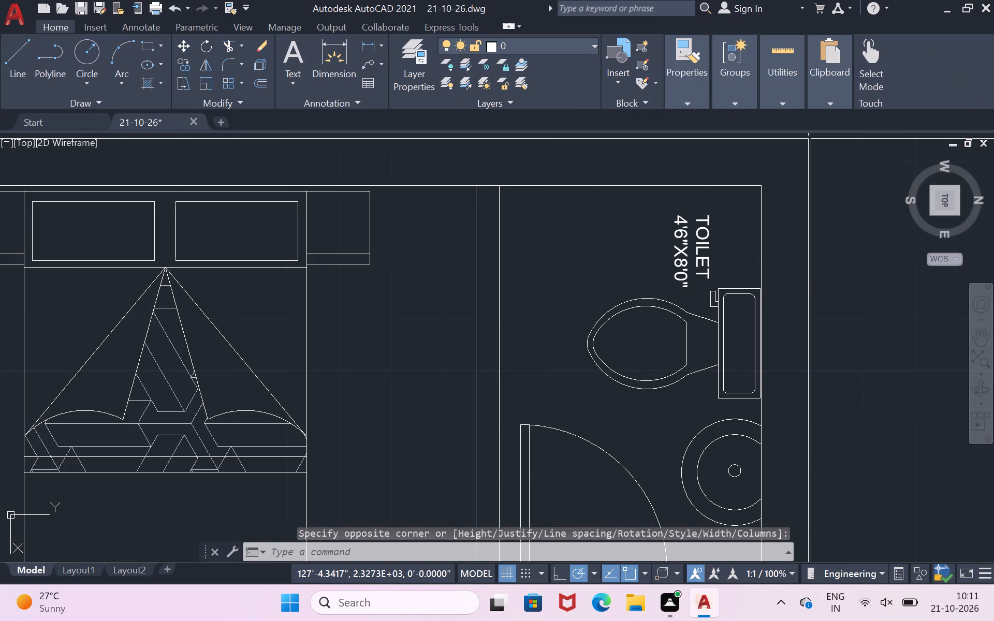
type("RO")
key("Return")
left_click(693, 255)
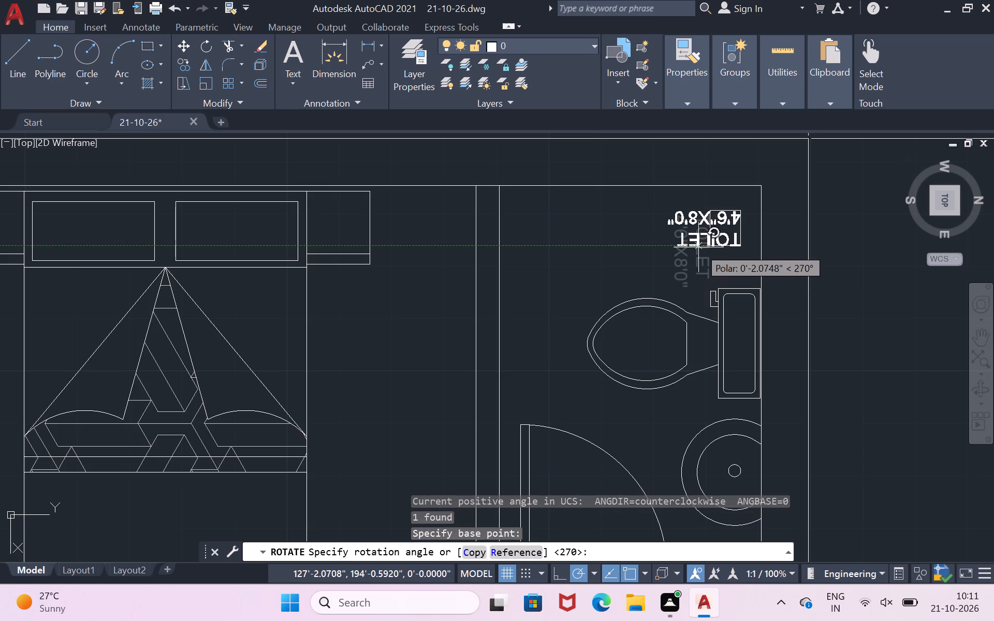
left_click(733, 243)
Move the rotated TOILET label about 1'3" south and 5" west, into the clear floor west of the WC.
left_click(726, 256)
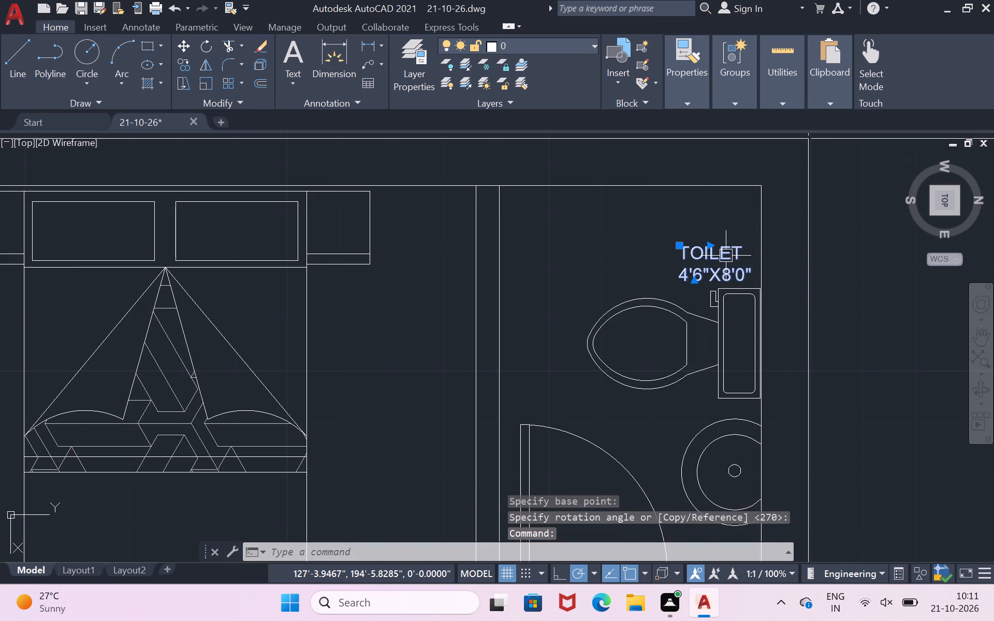
key("m")
key("Return")
left_click(726, 256)
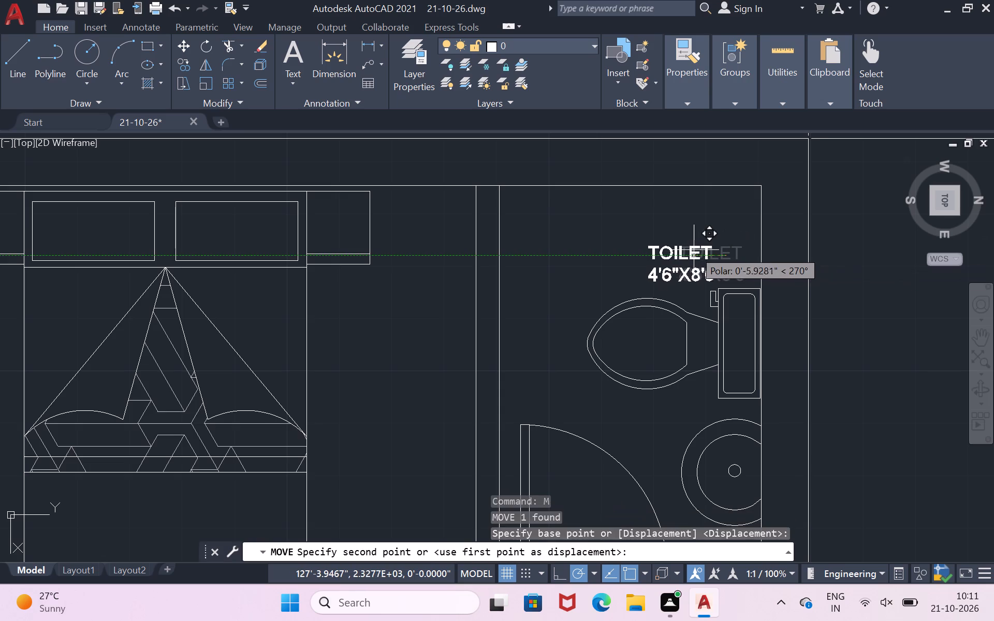
left_click(647, 230)
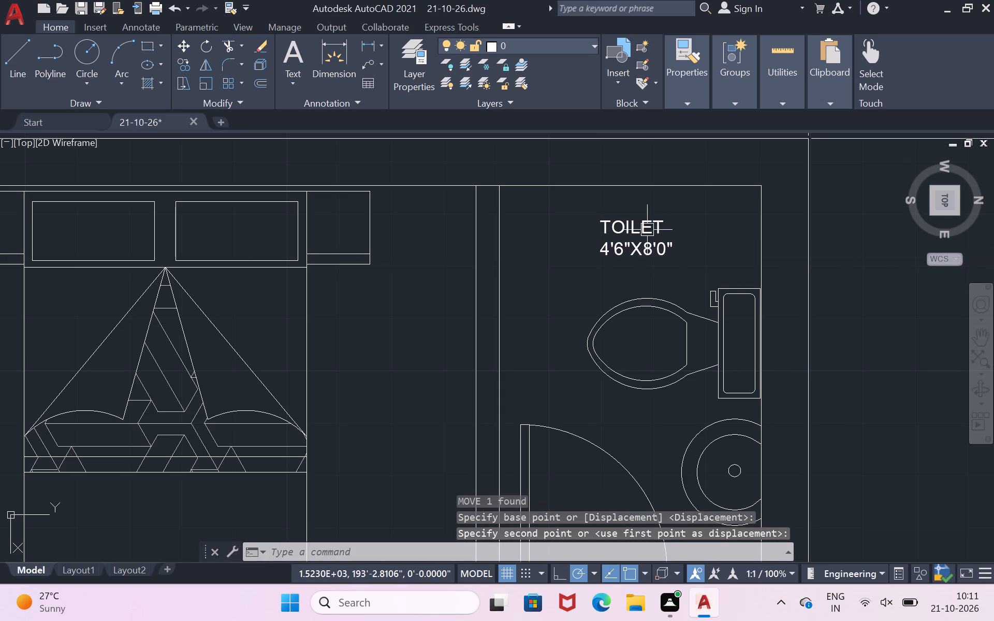
Scale the TOILET label up to about 2 times its size from a base point on the text.
left_click(643, 233)
type("SC")
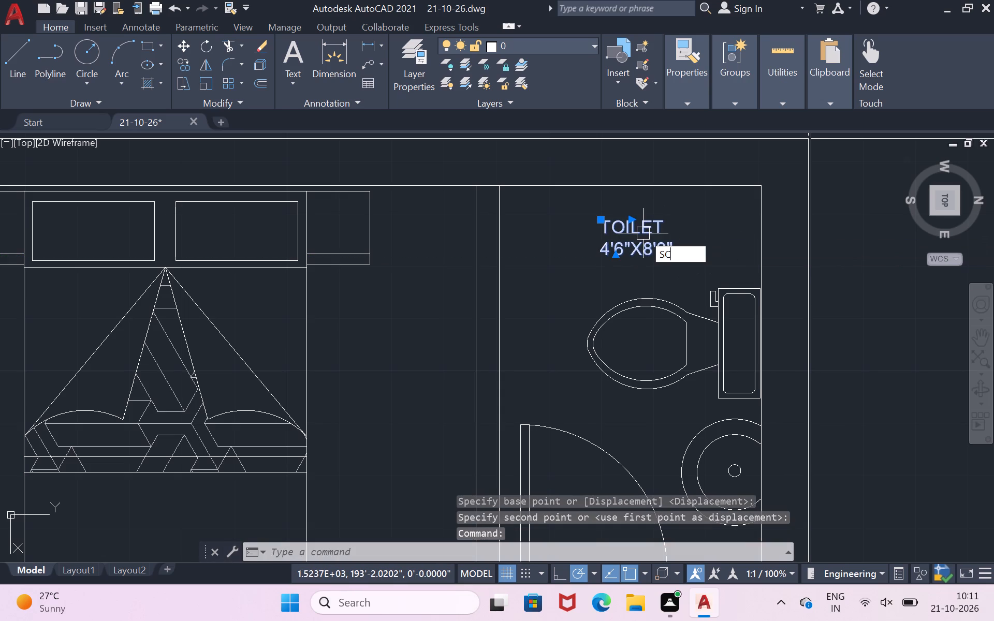
key("Return")
left_click(643, 233)
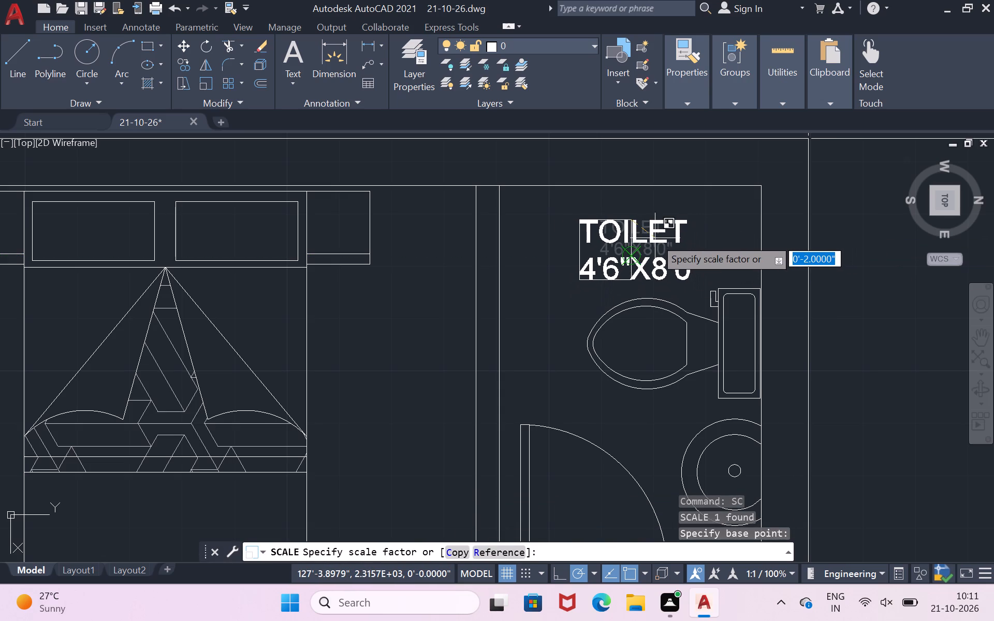
left_click(652, 238)
Move the enlarged TOILET label about 3" due west, clear of the WC.
scroll(652, 247, "down", 2)
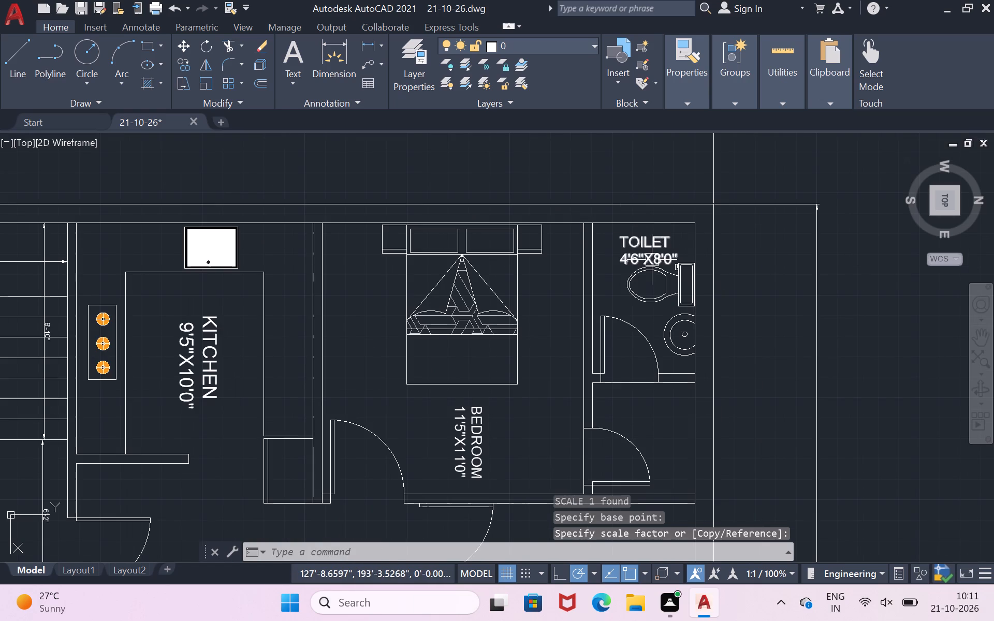
left_click(652, 260)
key("m")
key("Return")
left_click(654, 255)
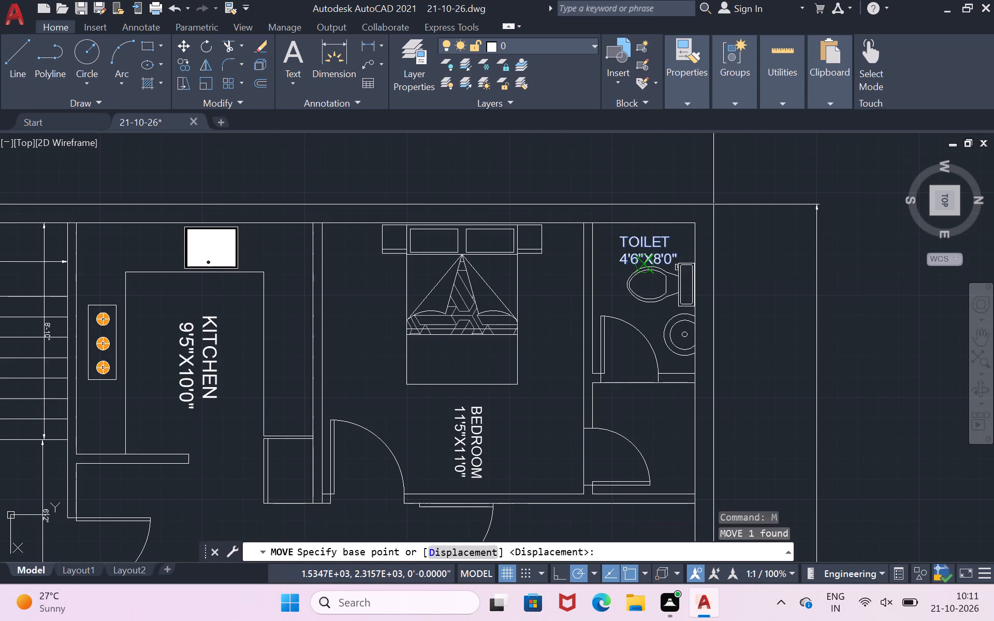
scroll(648, 257, "up", 3)
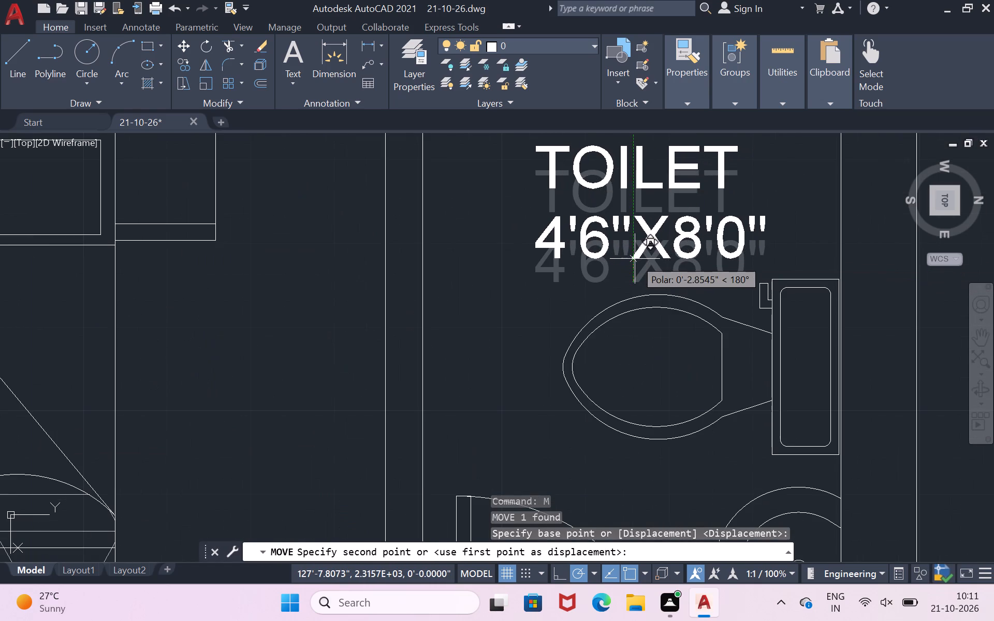
left_click(634, 259)
Change the second line of the northwest toilet's label to 4'2"X11'5".
scroll(634, 259, "down", 3)
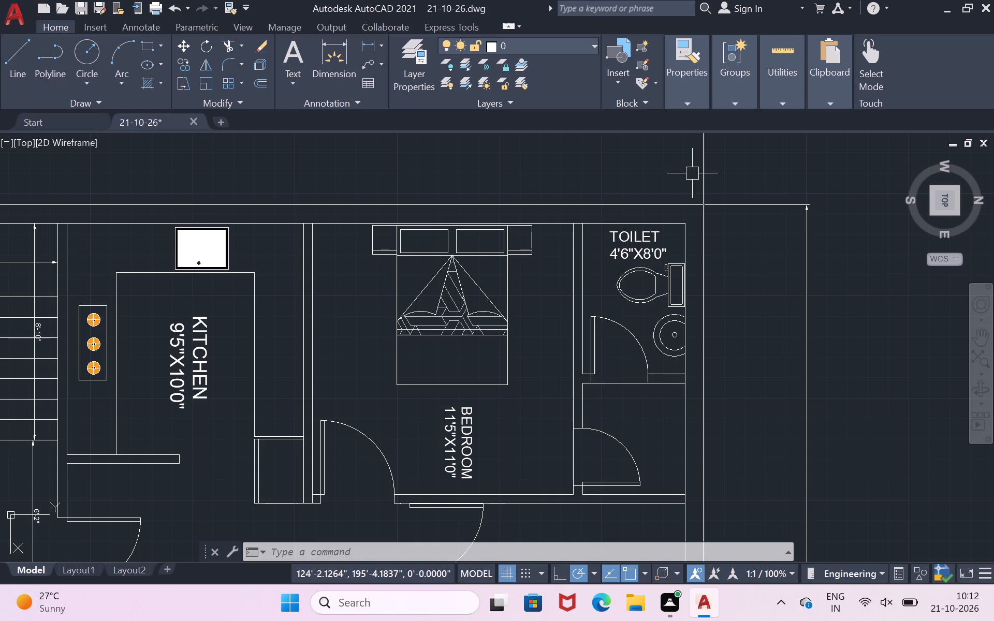
left_click(652, 253)
triple_click(654, 250)
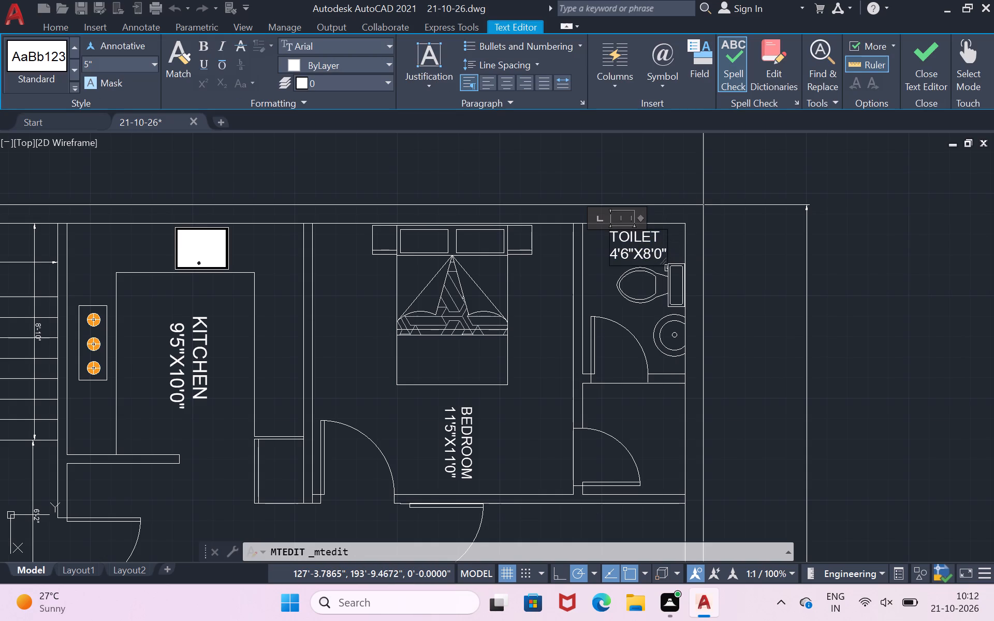
left_click(661, 248)
key("BackSpace")
key("BackSpace")
key("BackSpace")
key("BackSpace")
key("BackSpace")
key("BackSpace")
key("BackSpace")
key("BackSpace")
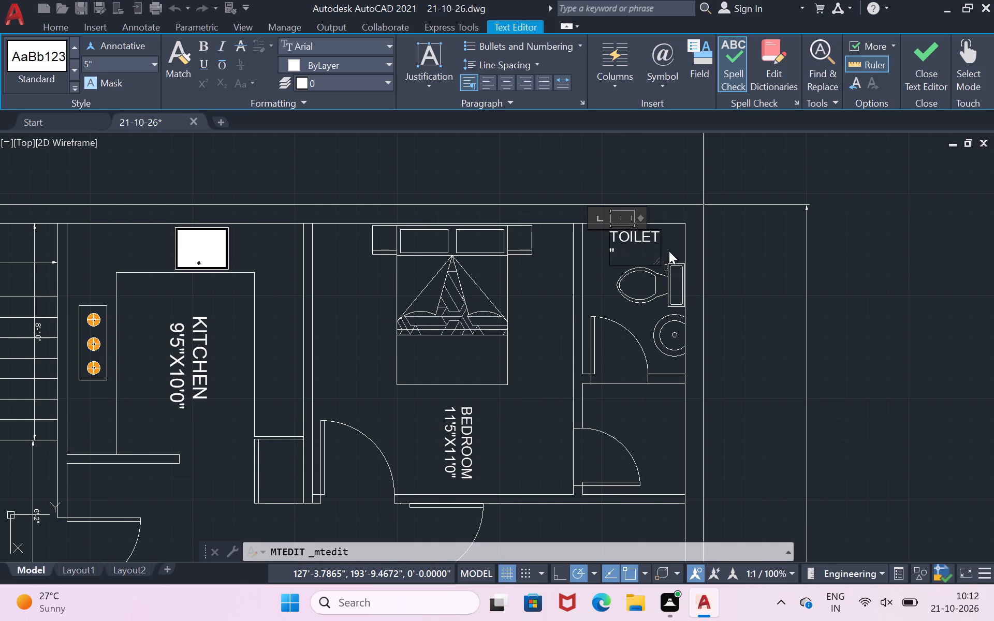
type("11")
key("BackSpace")
key("BackSpace")
key("4")
type("'2\"X")
type("11")
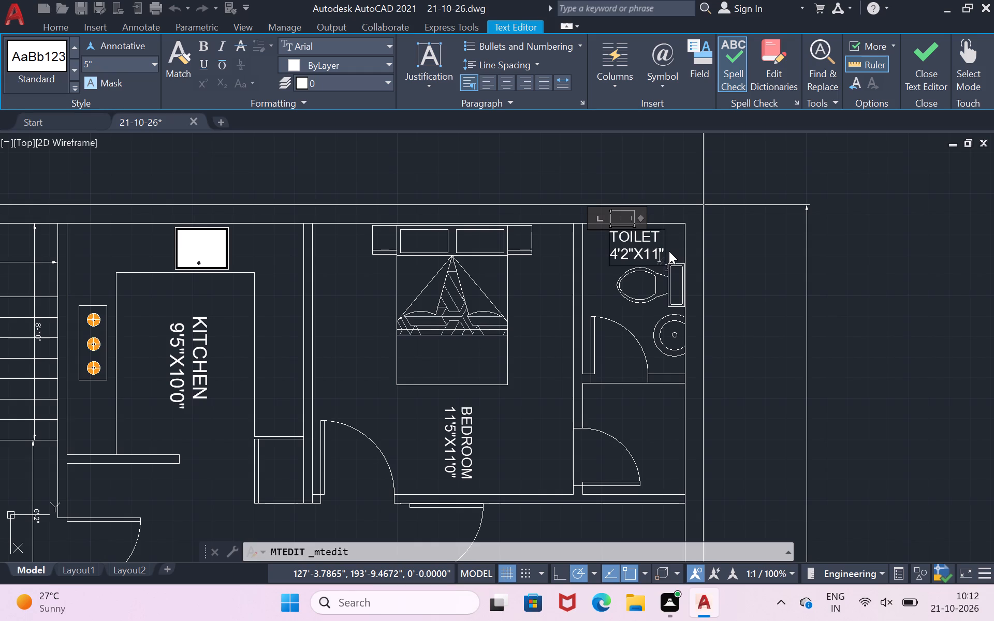
key("apostrophe")
key("5")
left_click(656, 413)
Add a two-line multiline text label reading TOILET and 4'6"X8'0" north of the WC in the toilet east of the 11'7"X12'0" bedroom.
scroll(686, 381, "down", 2)
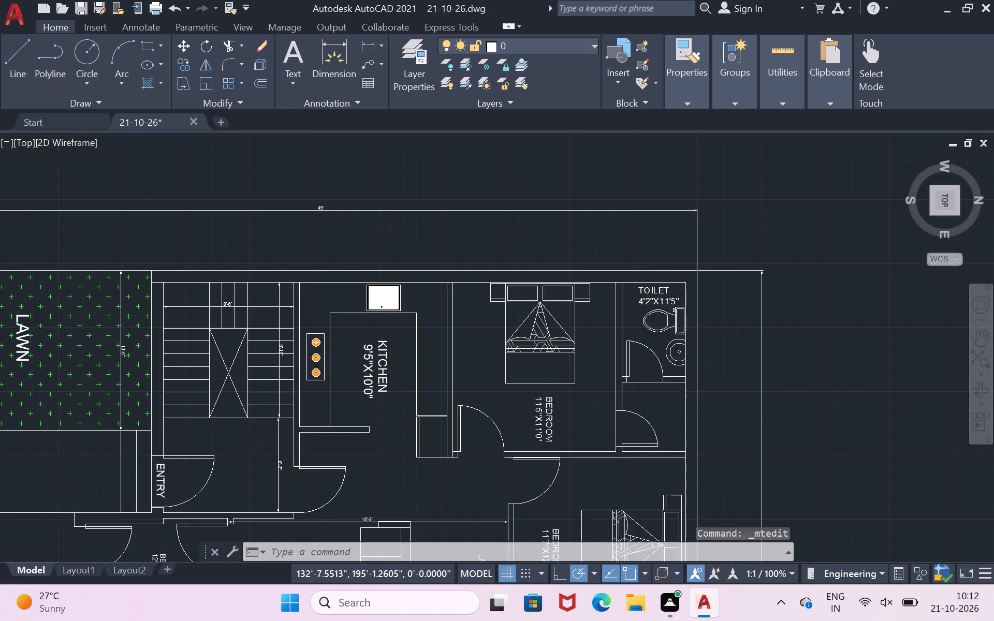
scroll(686, 380, "down", 1)
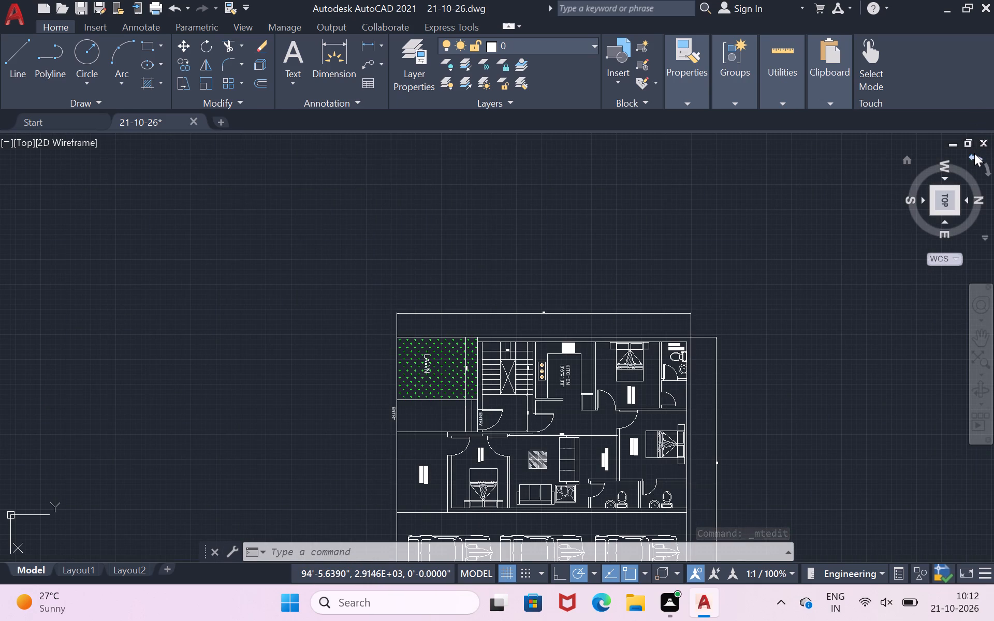
left_click(974, 153)
scroll(526, 222, "up", 3)
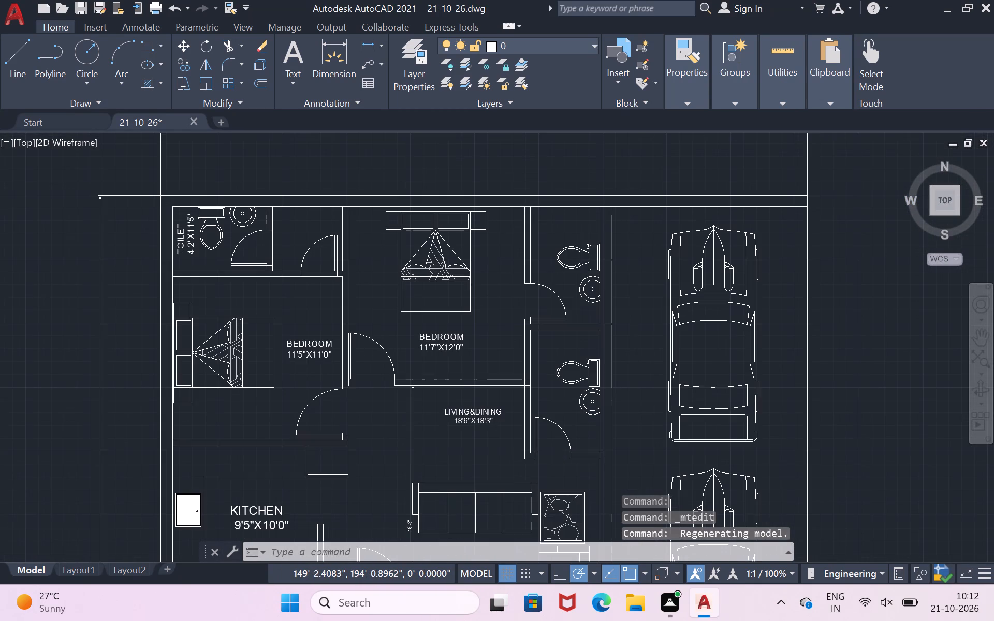
scroll(526, 222, "down", 1)
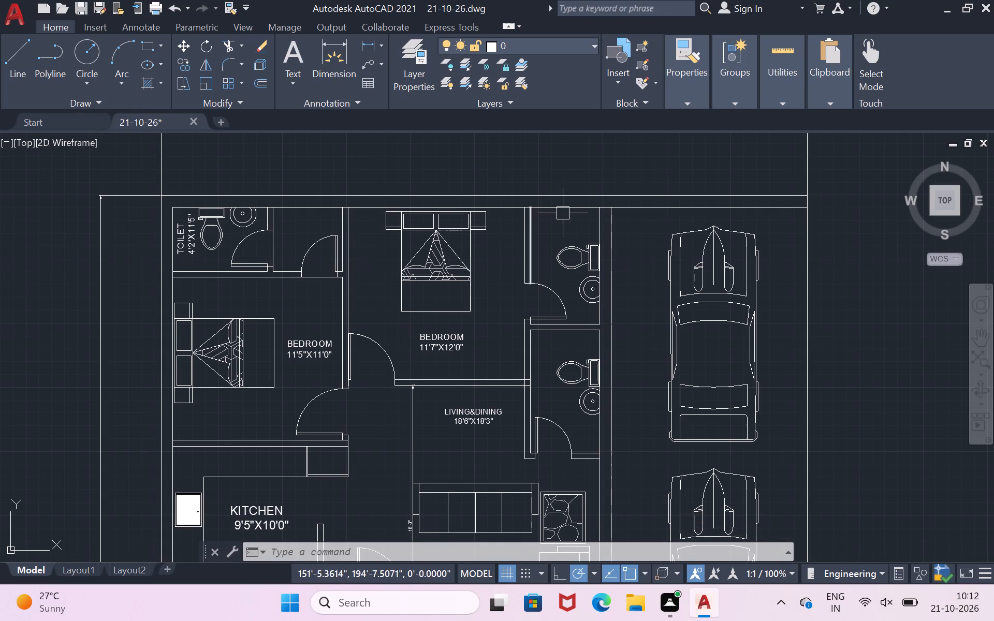
scroll(556, 223, "up", 2)
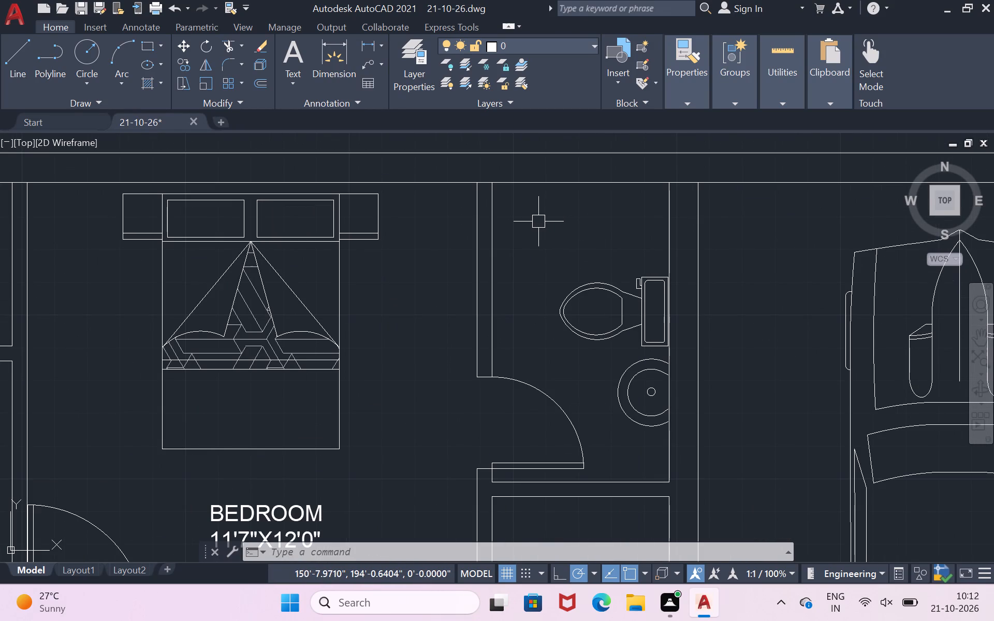
key("t")
key("Return")
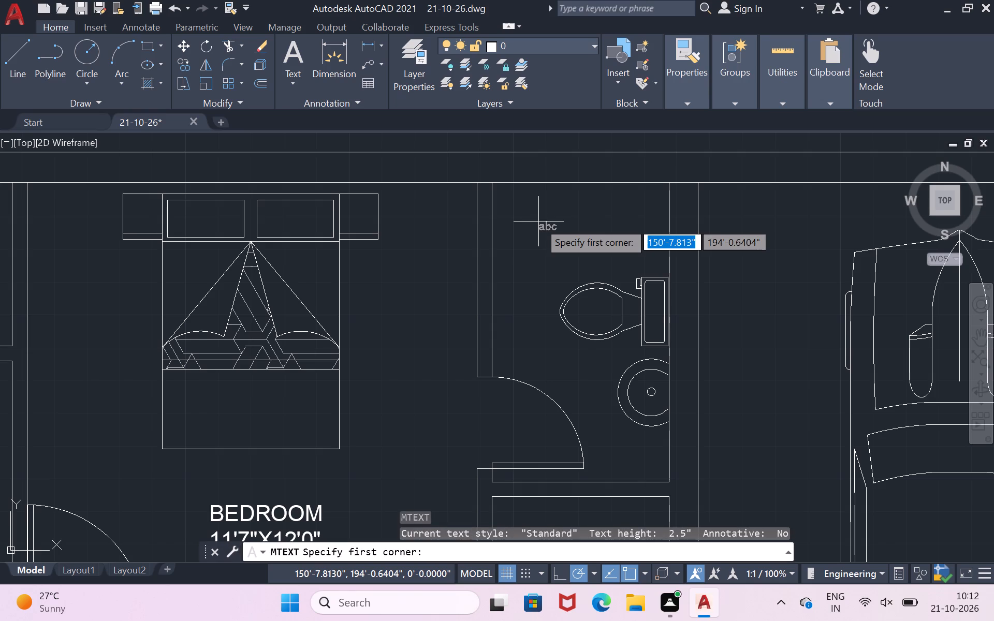
left_click(518, 195)
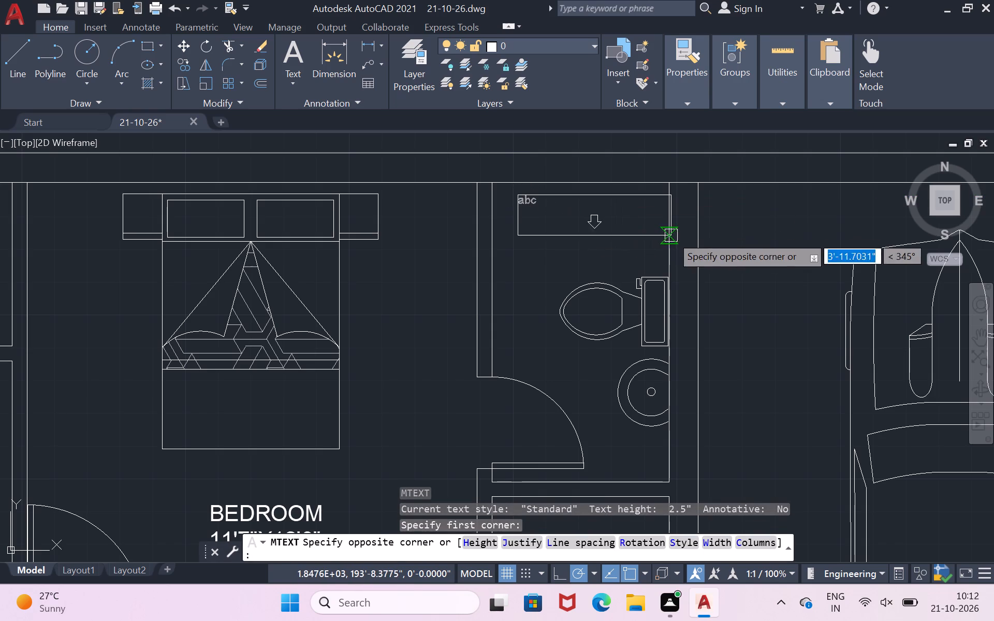
left_click(671, 235)
type("TOILET")
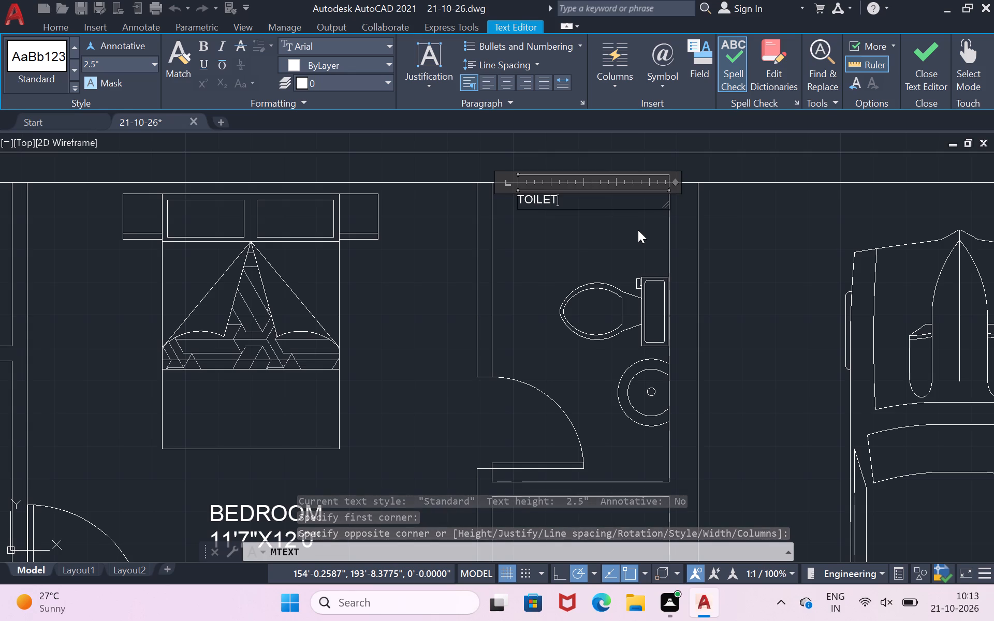
key("Return")
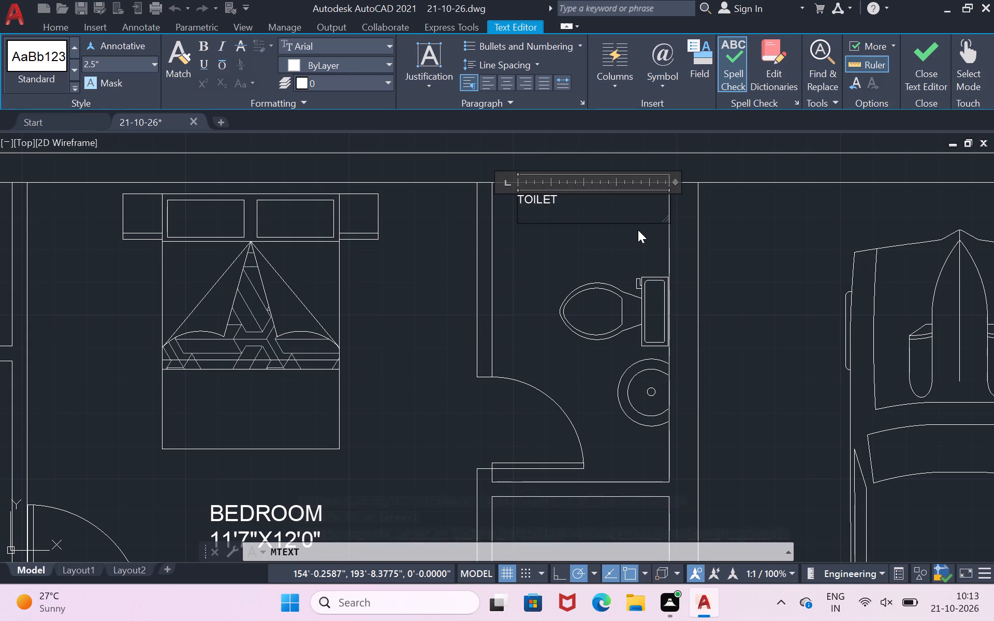
key("4")
key("apostrophe")
type("6\"")
key("x")
type("8'0\"")
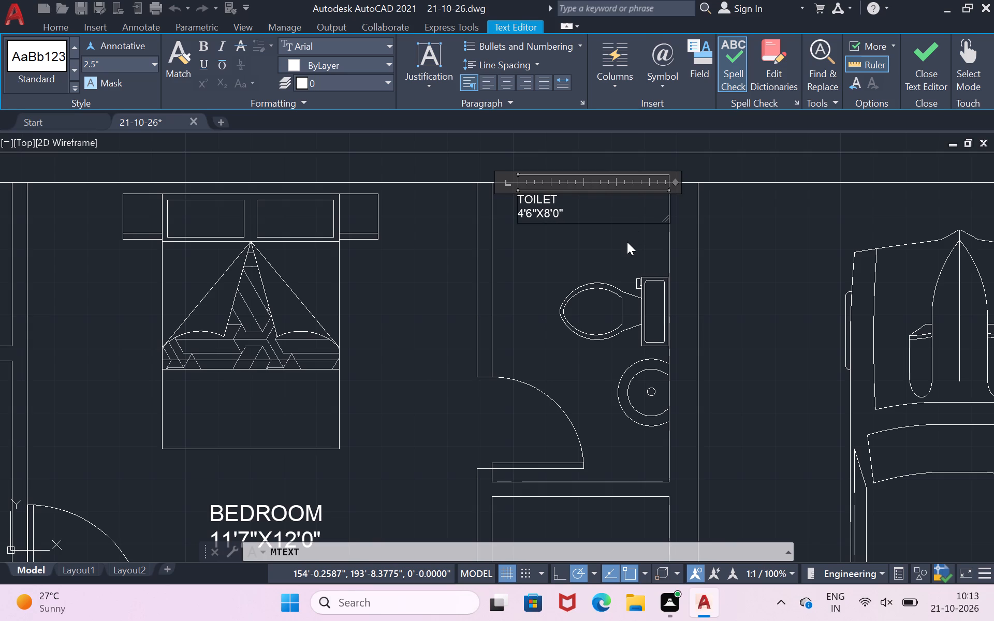
left_click(627, 242)
Narrow the text frame of the 4'6"X8'0" TOILET label from its east side to fit closer around the text.
left_click(560, 208)
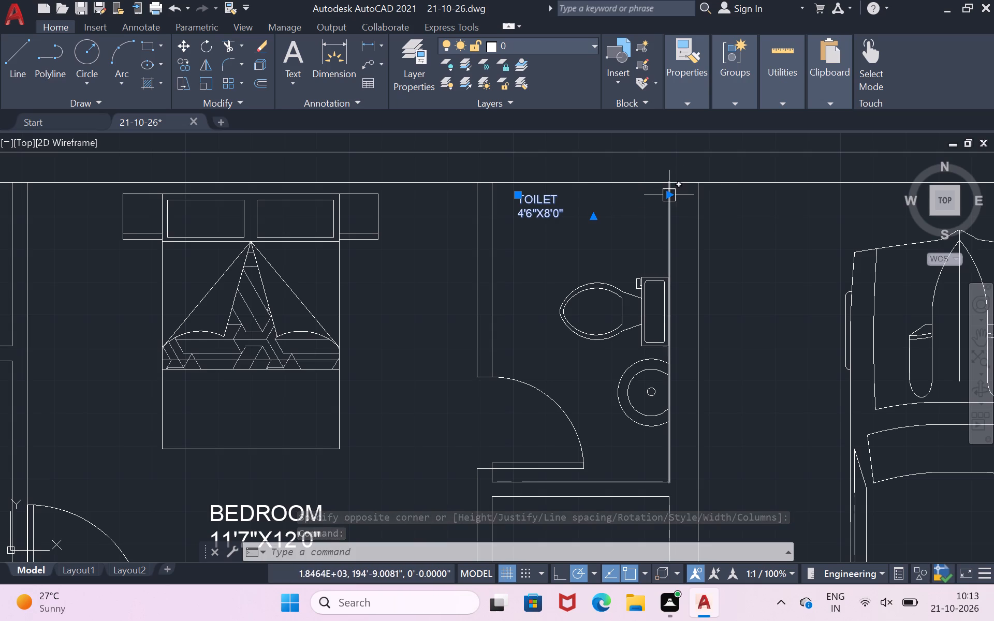
left_click_drag(668, 194, 591, 201)
left_click(591, 201)
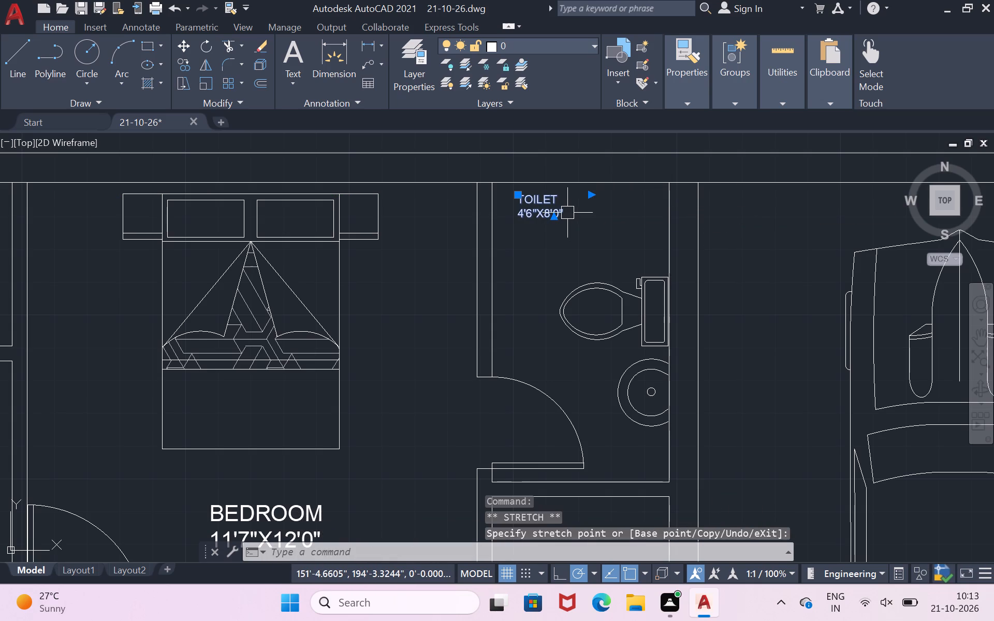
Scale up the 4'6"X8'0" TOILET label to nearly the size of the neighbouring bedroom label.
type("SC")
key("Return")
left_click(567, 213)
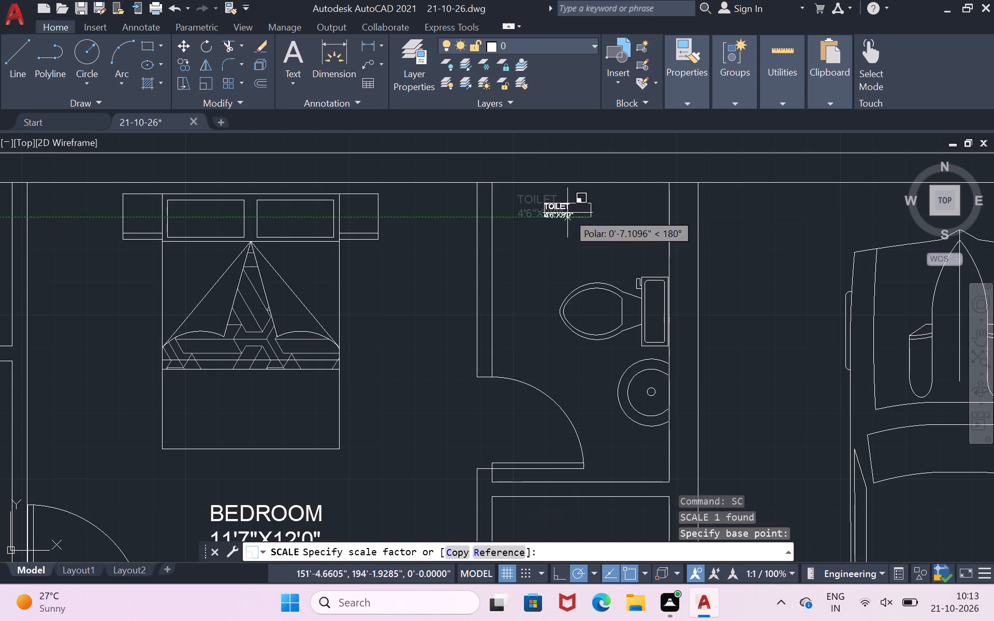
left_click(653, 199)
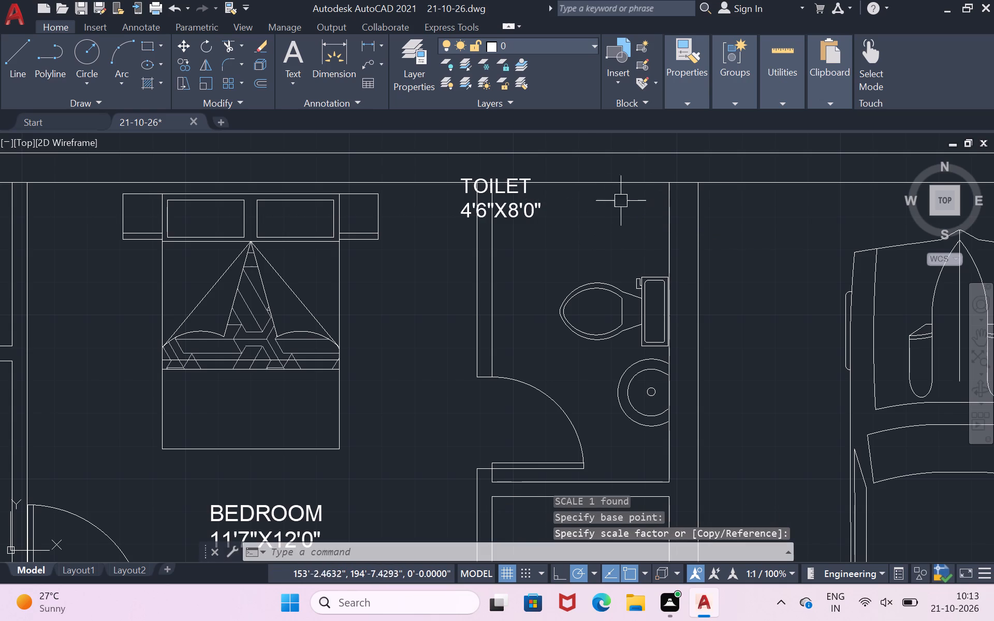
Move the enlarged 4'6"X8'0" TOILET label about 1'-10" southeast into the northeast toilet, north of the WC.
left_click(474, 221)
key("m")
key("Return")
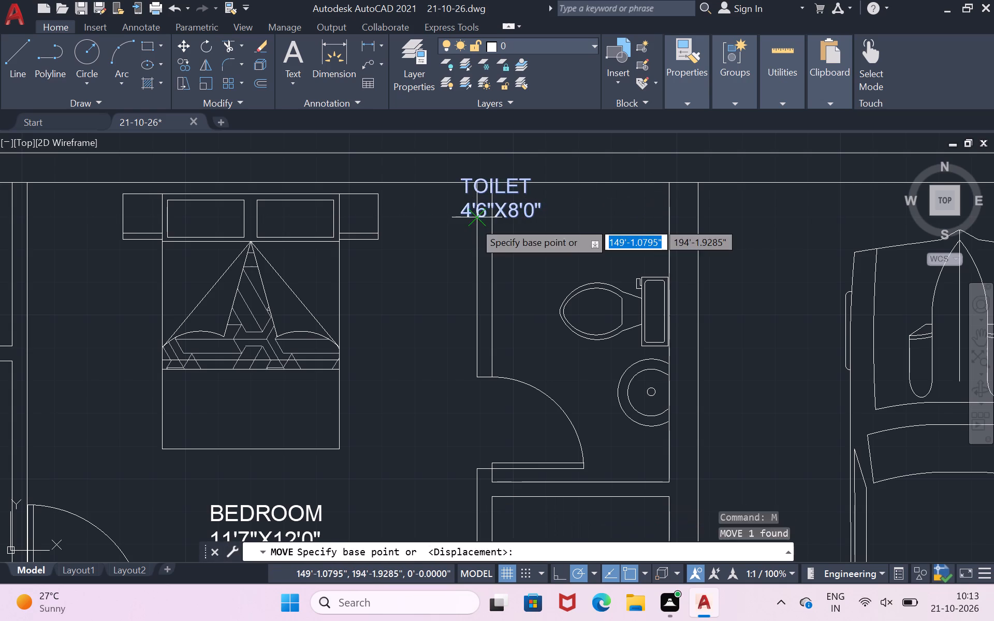
left_click(474, 221)
left_click(544, 248)
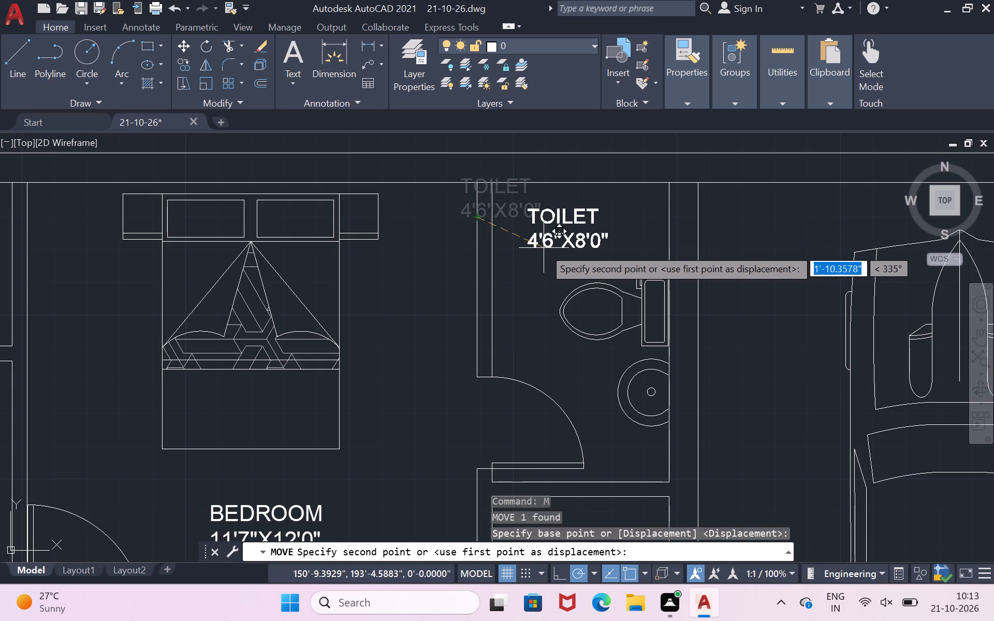
Copy the 4'6"X8'0" TOILET label south into the second toilet, placing it north of that room's WC.
left_click(545, 246)
type("CO")
key("Return")
left_click(545, 246)
scroll(545, 279, "down", 3)
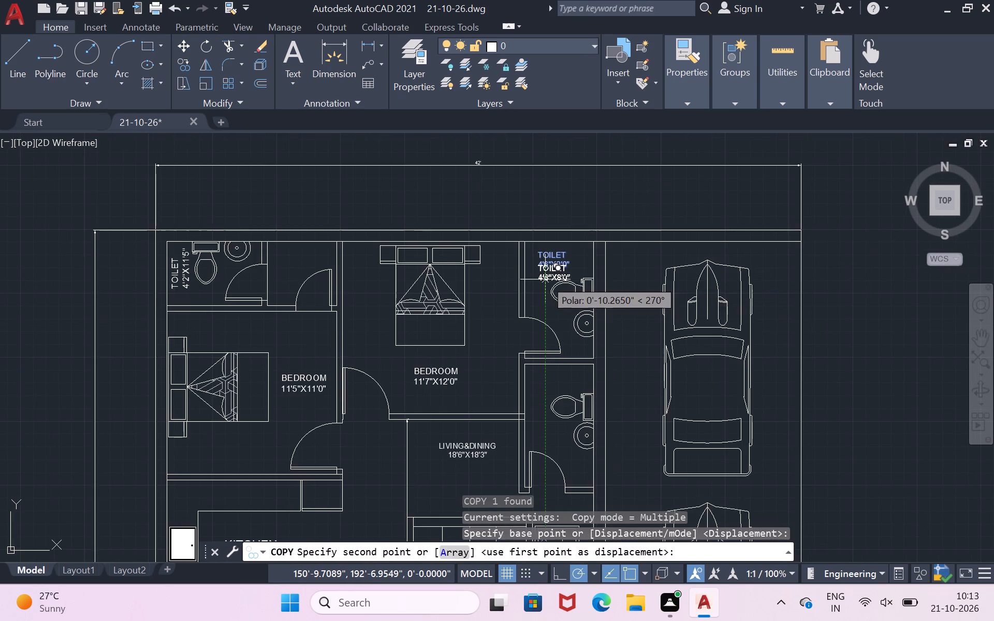
scroll(545, 359, "up", 3)
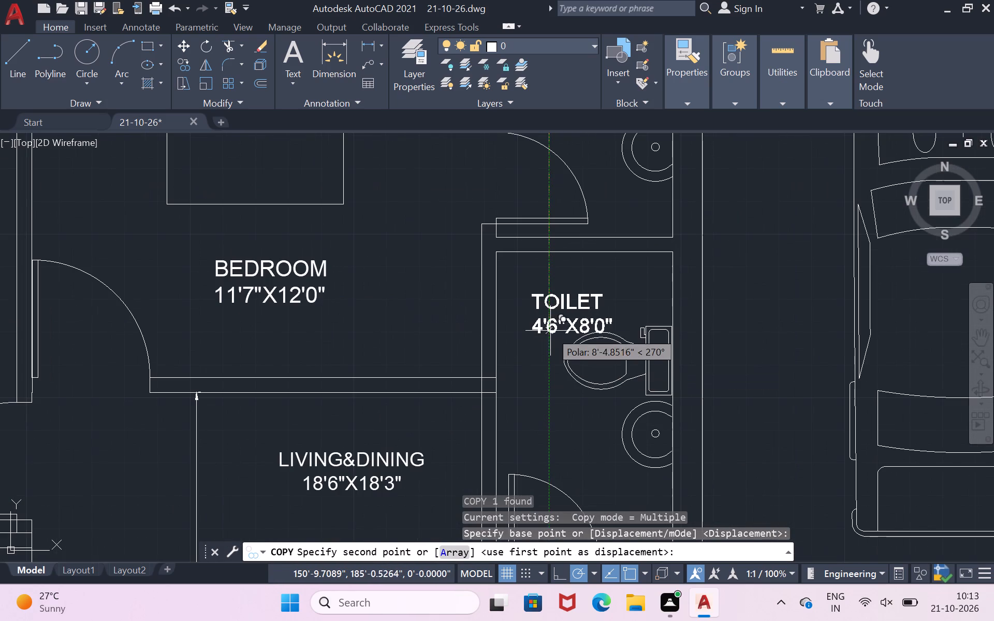
left_click(554, 309)
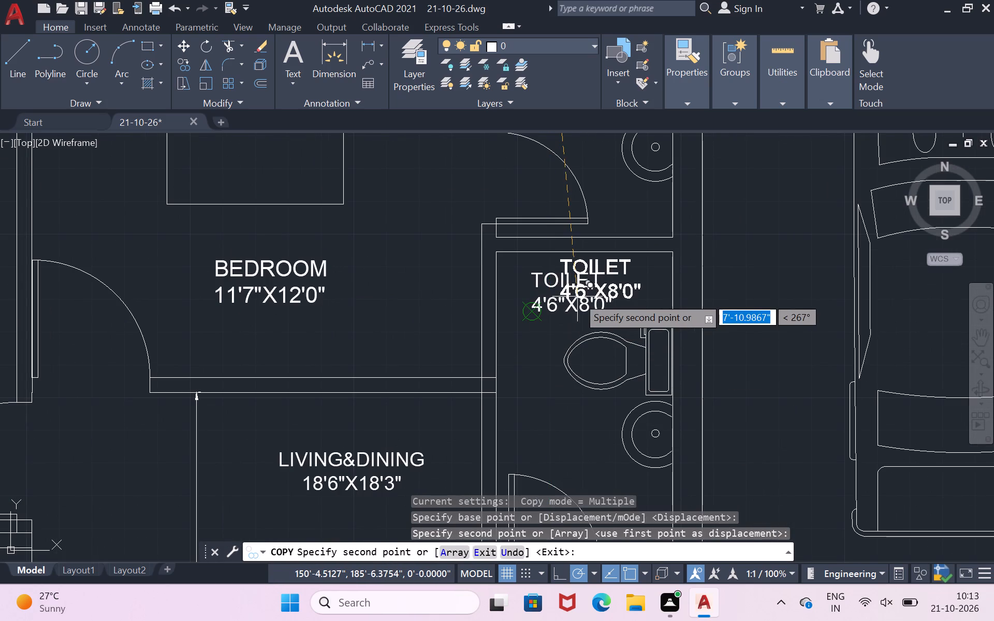
scroll(577, 297, "down", 1)
key("Return")
Copy the ENTRY label outside the south boundary due east to sit below the car parking strip.
scroll(577, 297, "down", 3)
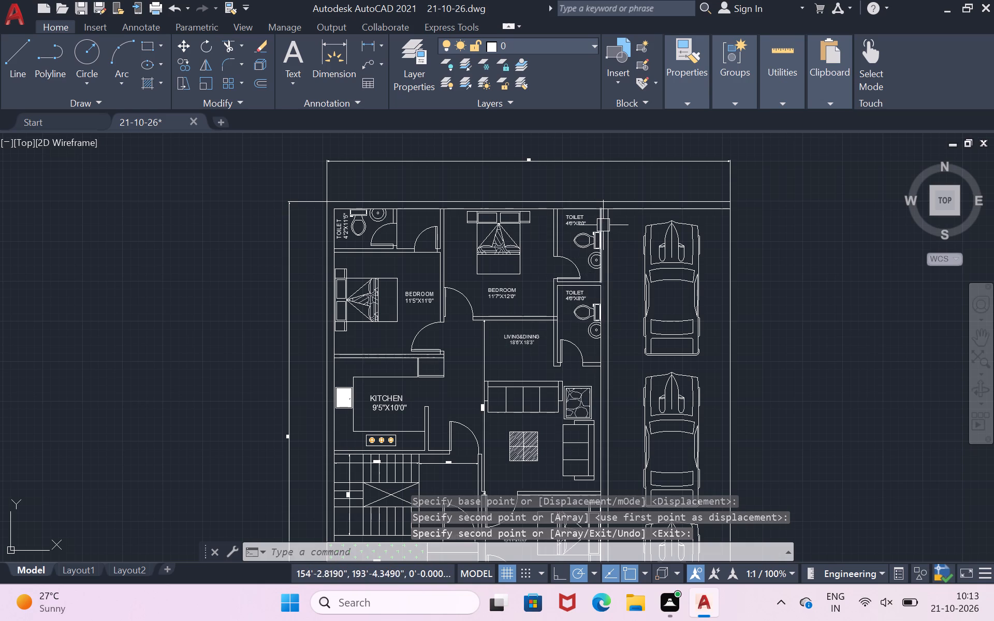
scroll(593, 273, "down", 1)
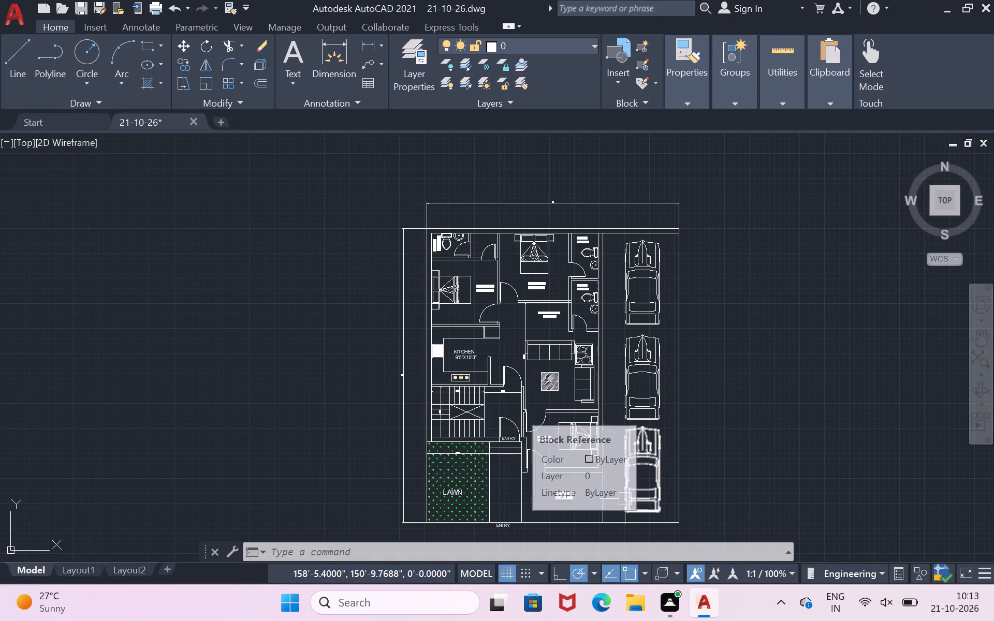
scroll(544, 539, "up", 2)
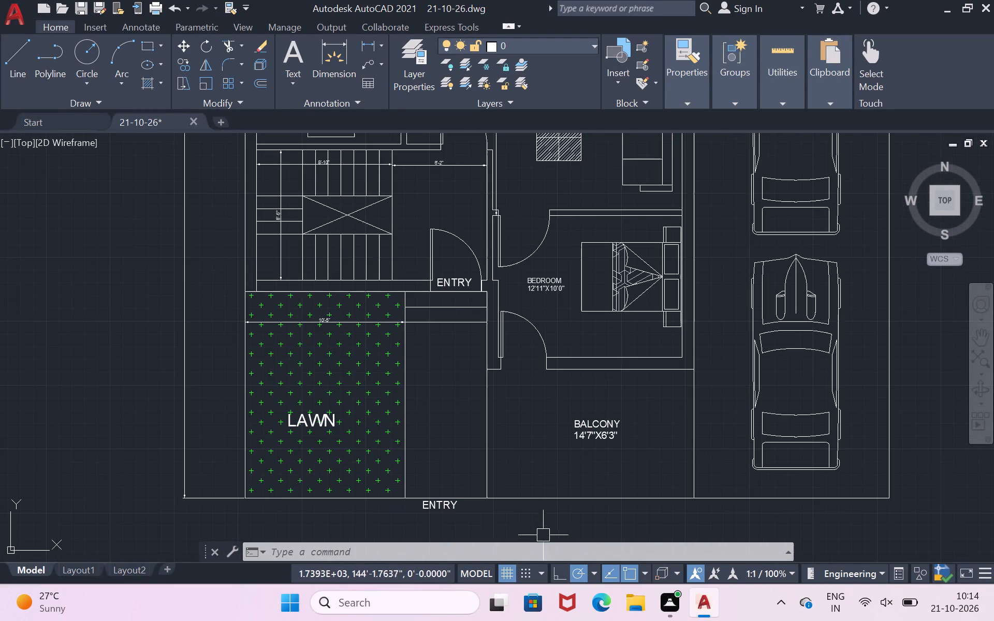
left_click(457, 504)
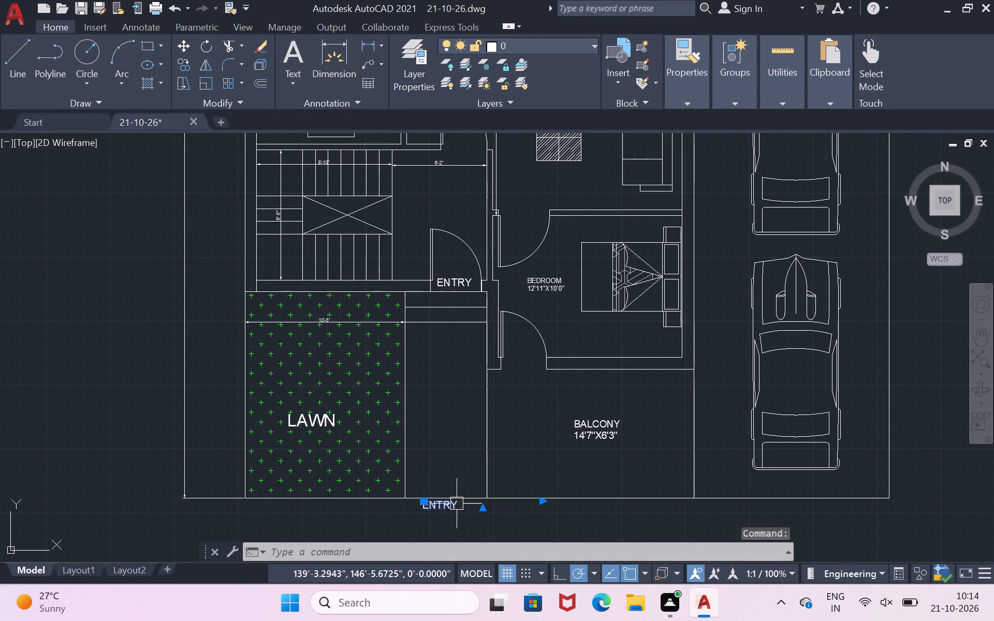
type("CO")
key("Return")
left_click(457, 504)
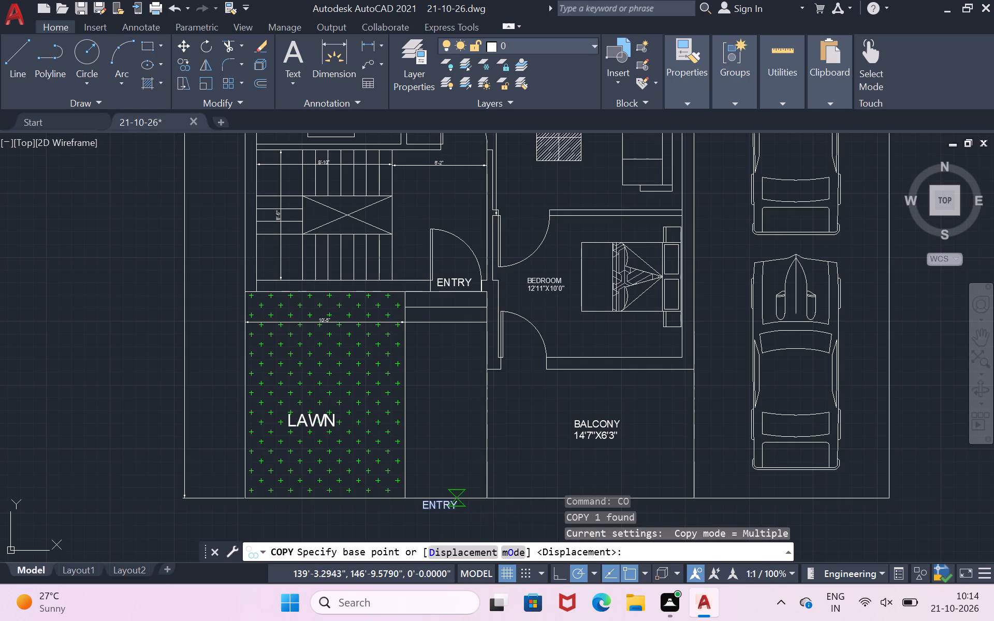
left_click(816, 502)
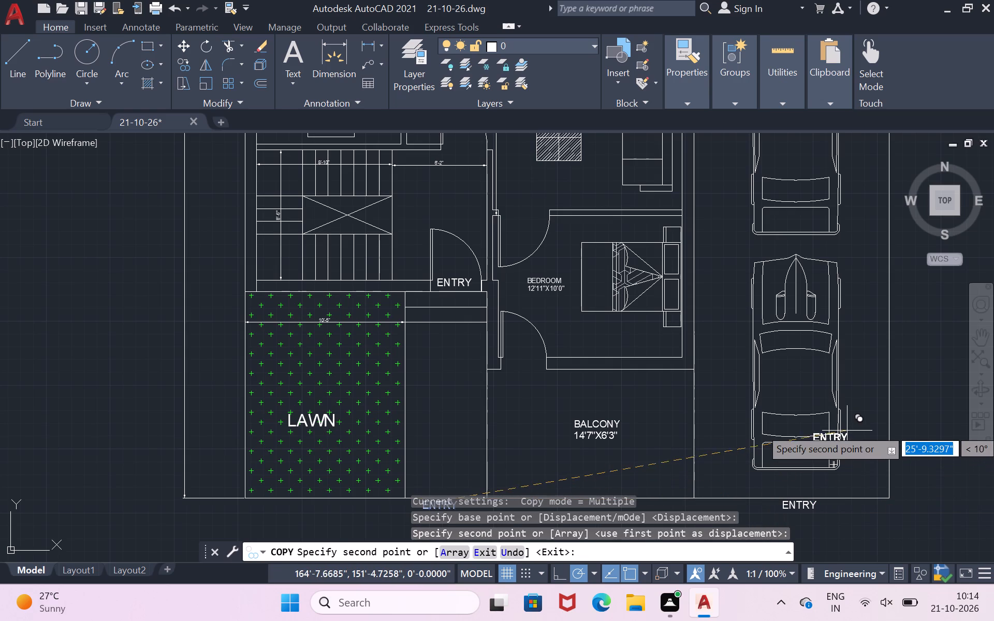
key("Return")
Create a new layer named RED with its colour set to red.
scroll(846, 428, "down", 1)
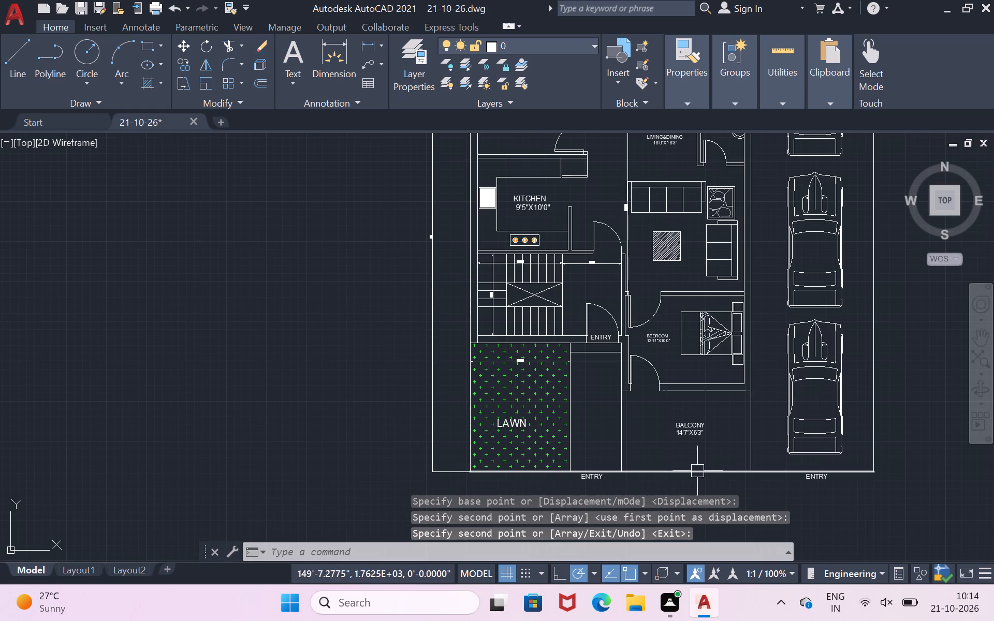
left_click(417, 88)
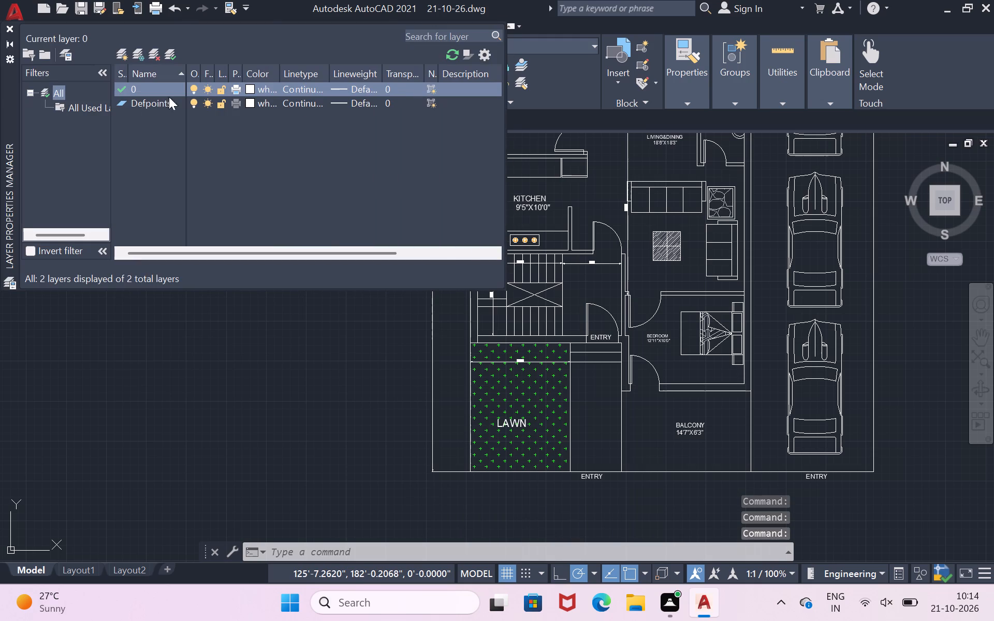
left_click(121, 53)
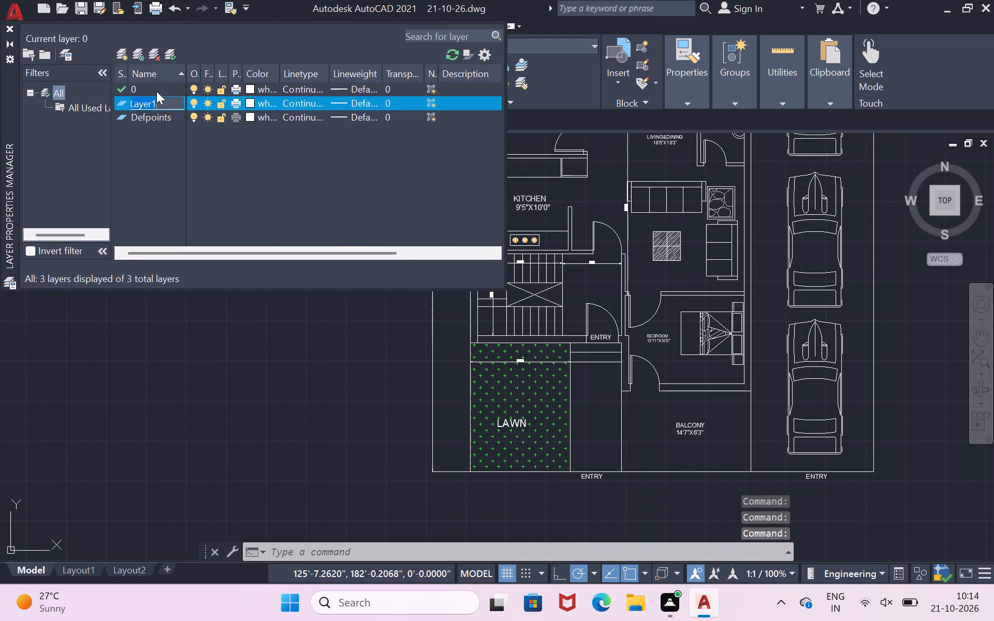
type("RED")
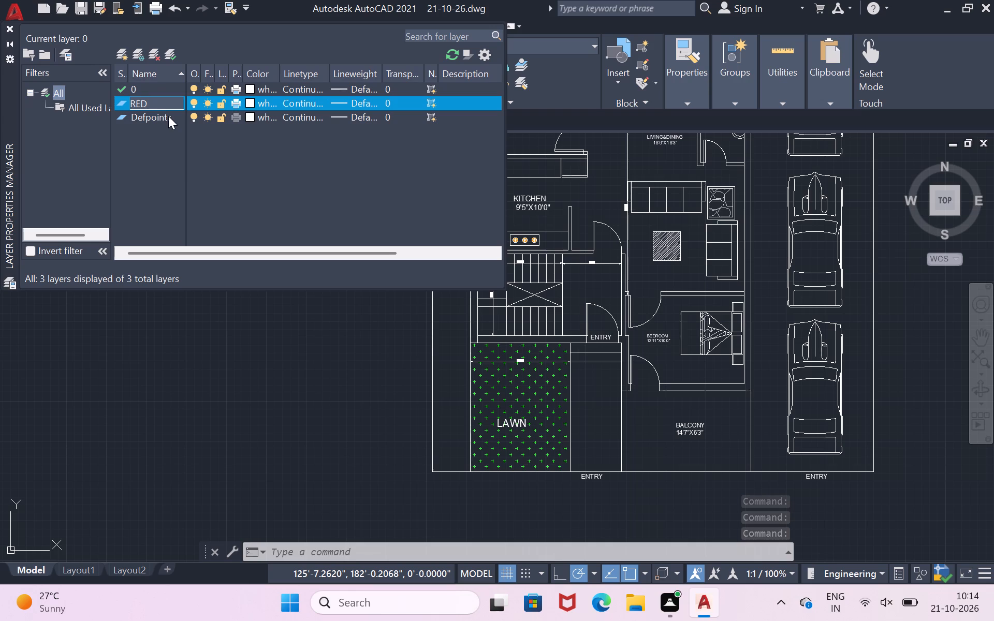
left_click(246, 101)
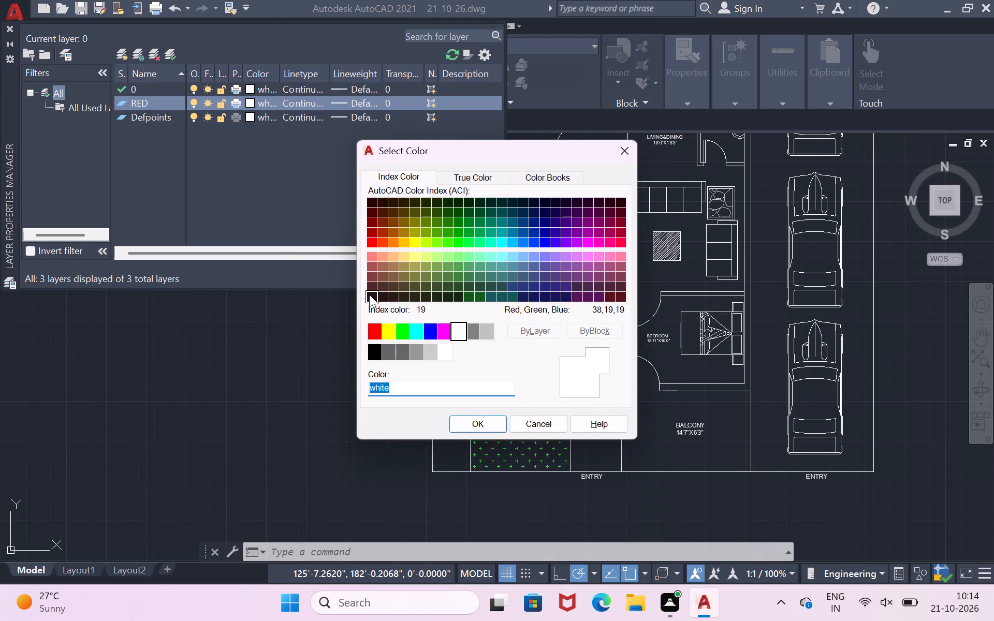
left_click(374, 334)
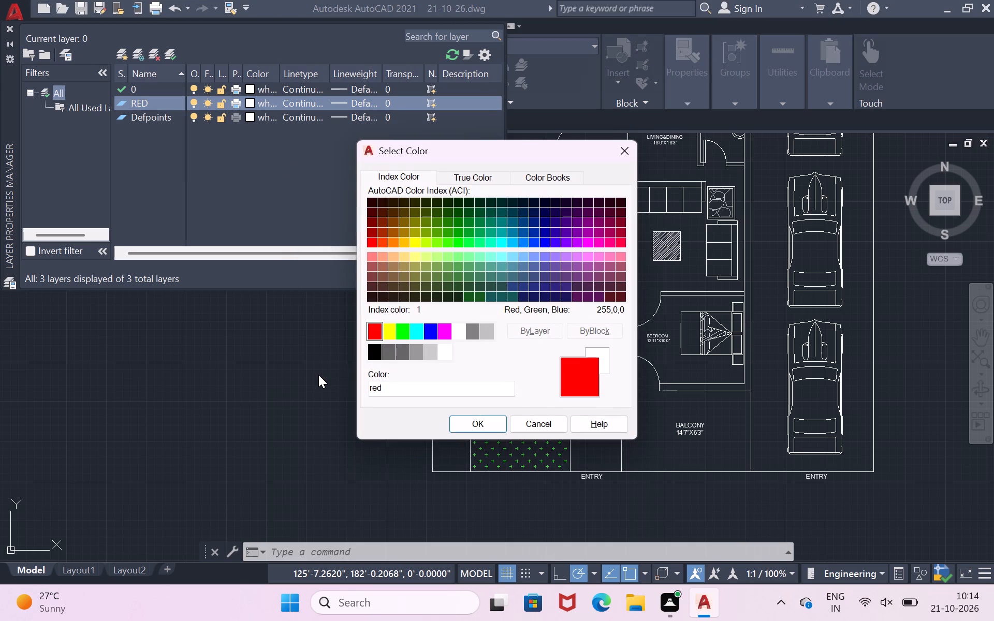
left_click(473, 425)
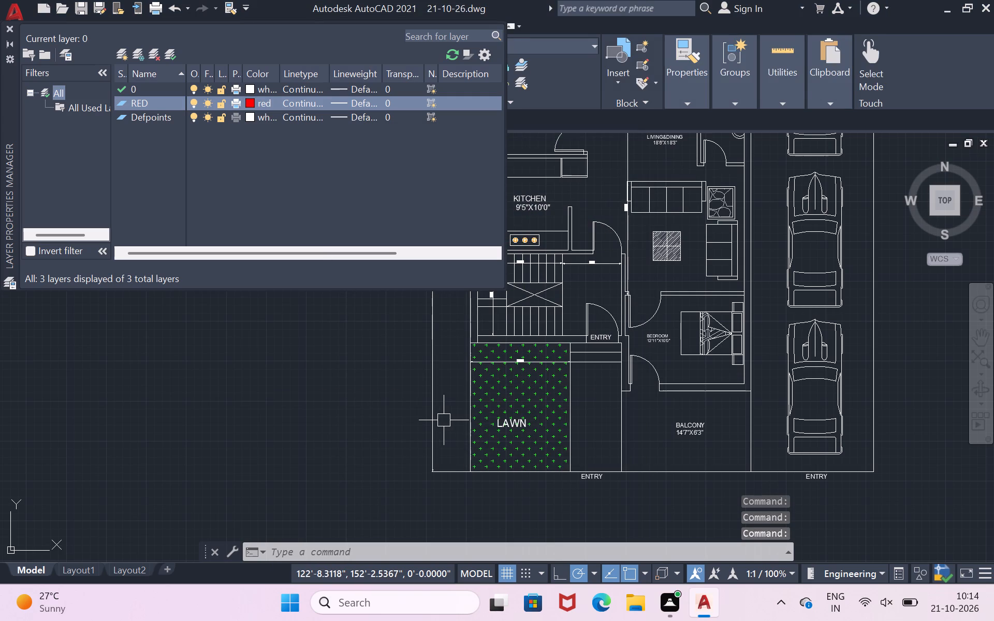
left_click(13, 39)
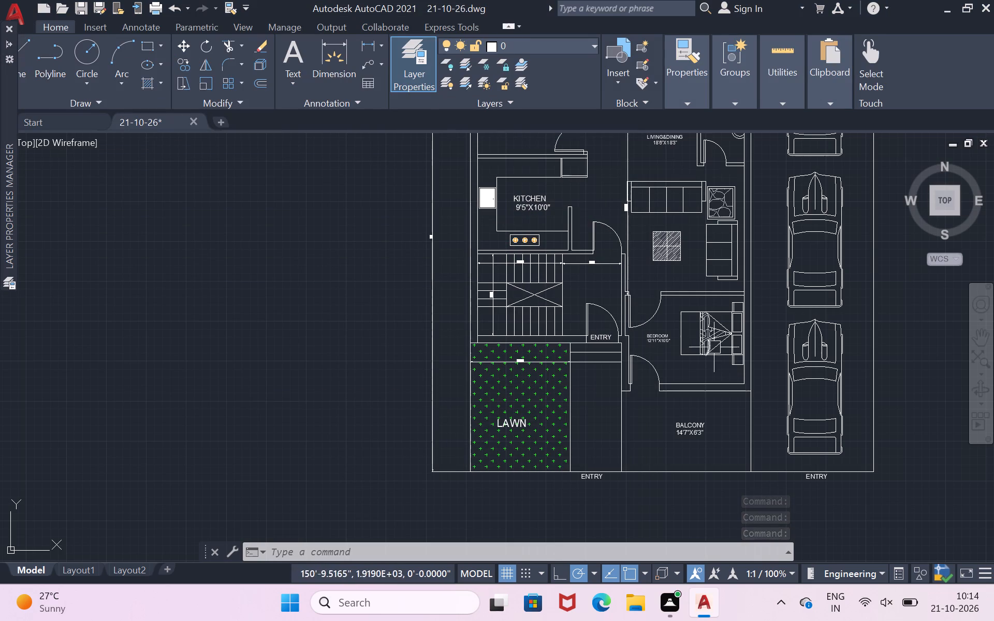
Make RED the current layer.
scroll(594, 466, "up", 2)
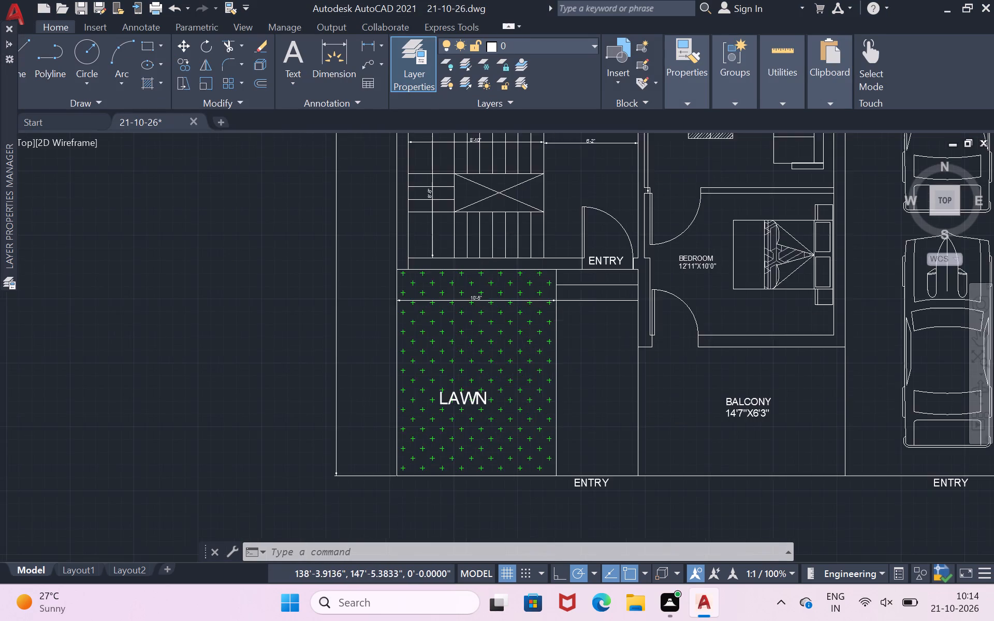
scroll(587, 510, "up", 3)
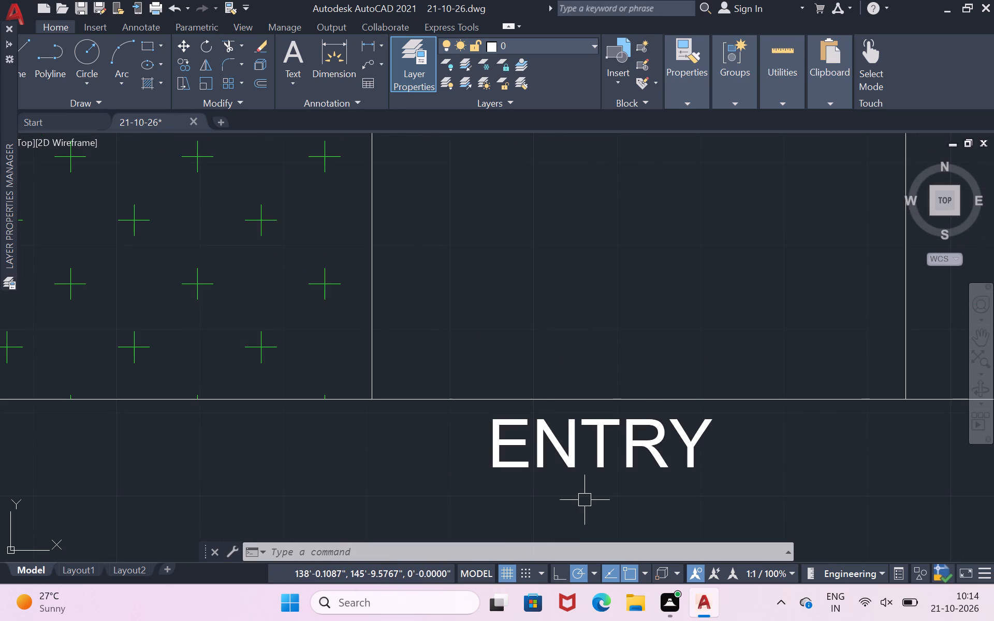
key("l")
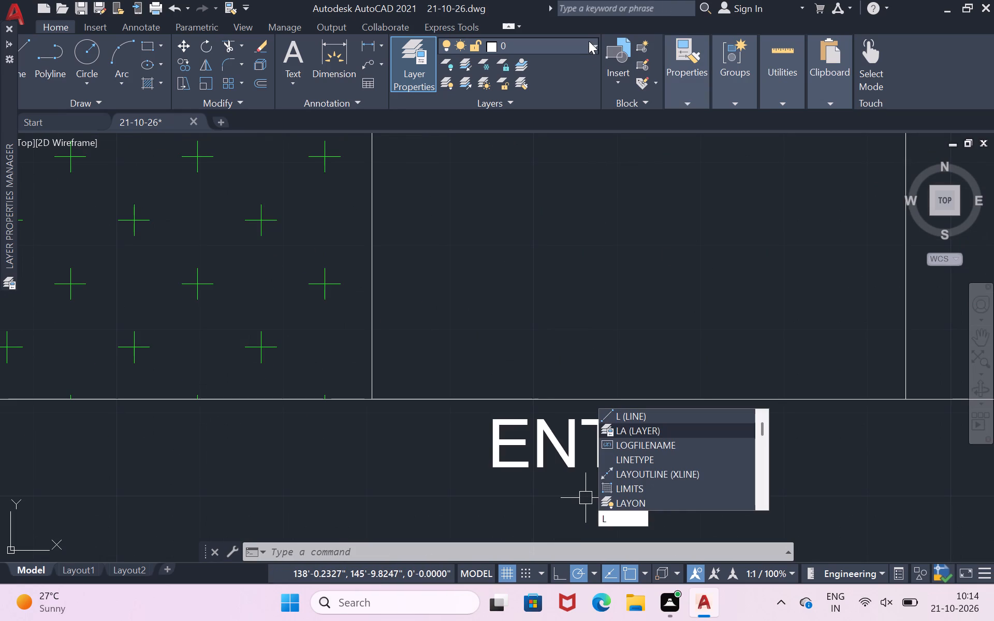
left_click(589, 41)
left_click(589, 41)
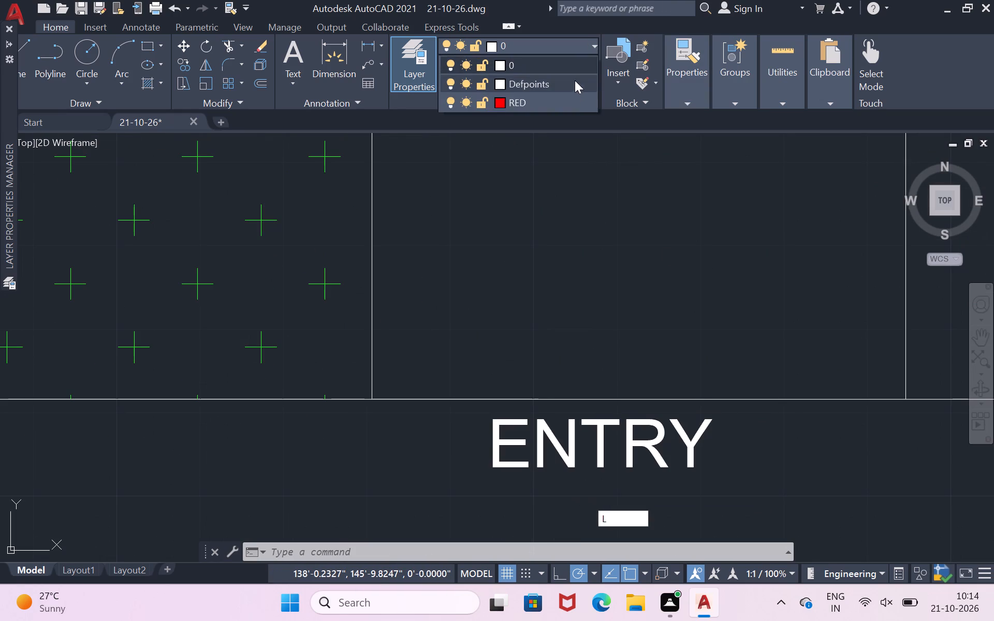
left_click(572, 100)
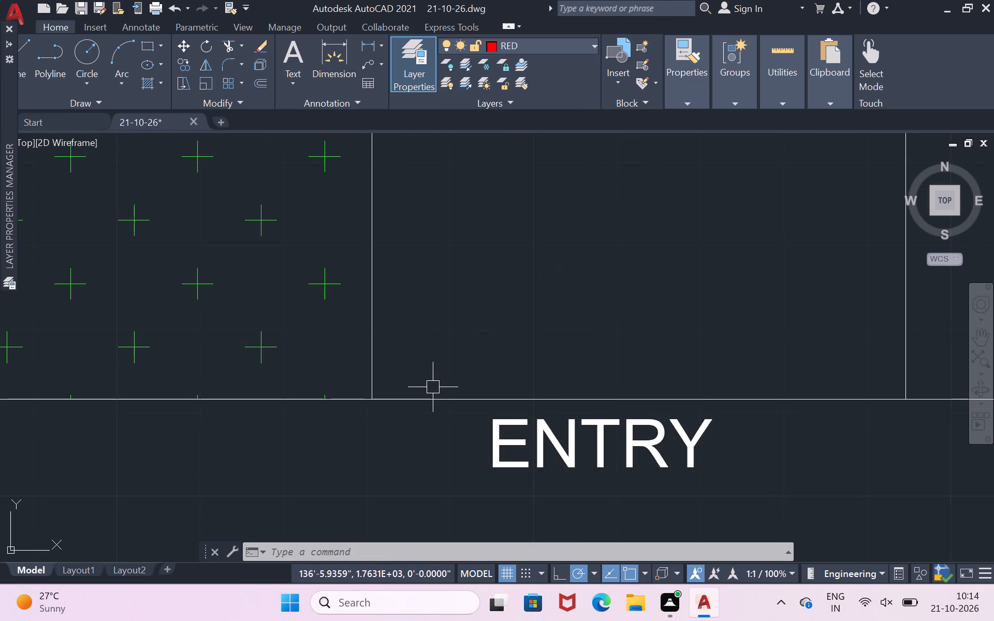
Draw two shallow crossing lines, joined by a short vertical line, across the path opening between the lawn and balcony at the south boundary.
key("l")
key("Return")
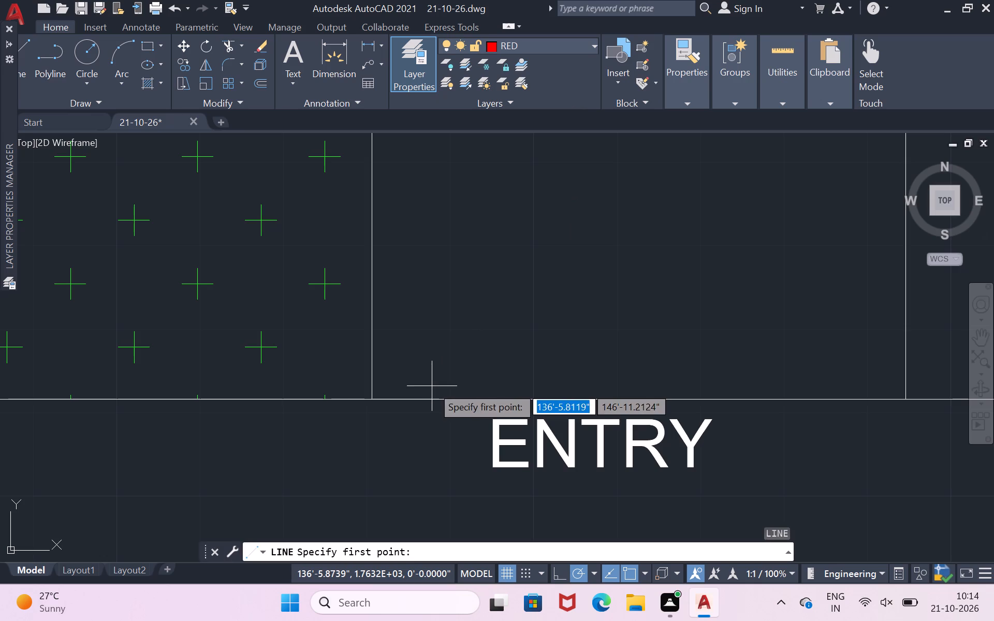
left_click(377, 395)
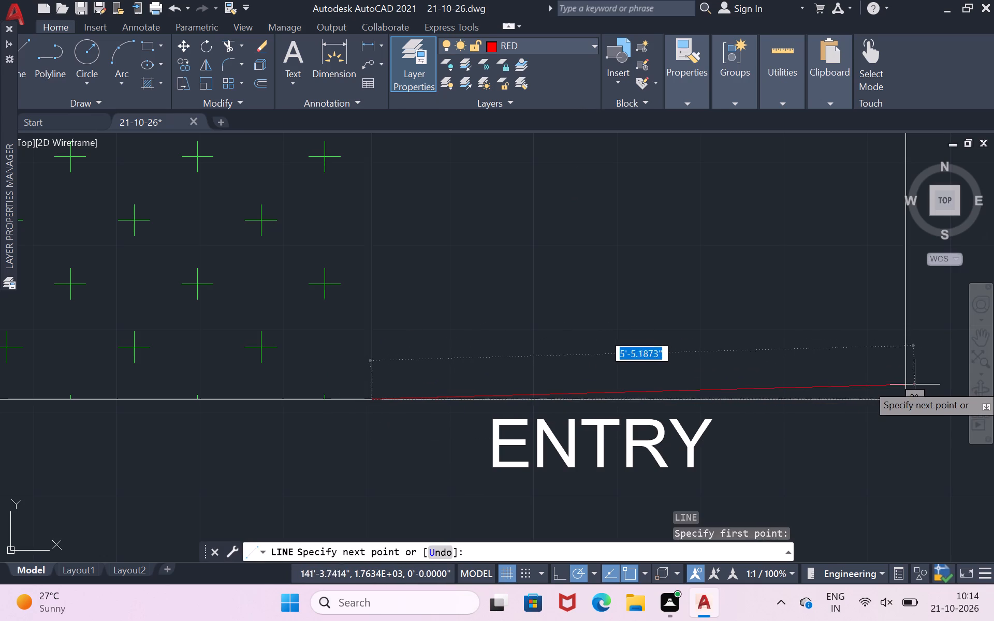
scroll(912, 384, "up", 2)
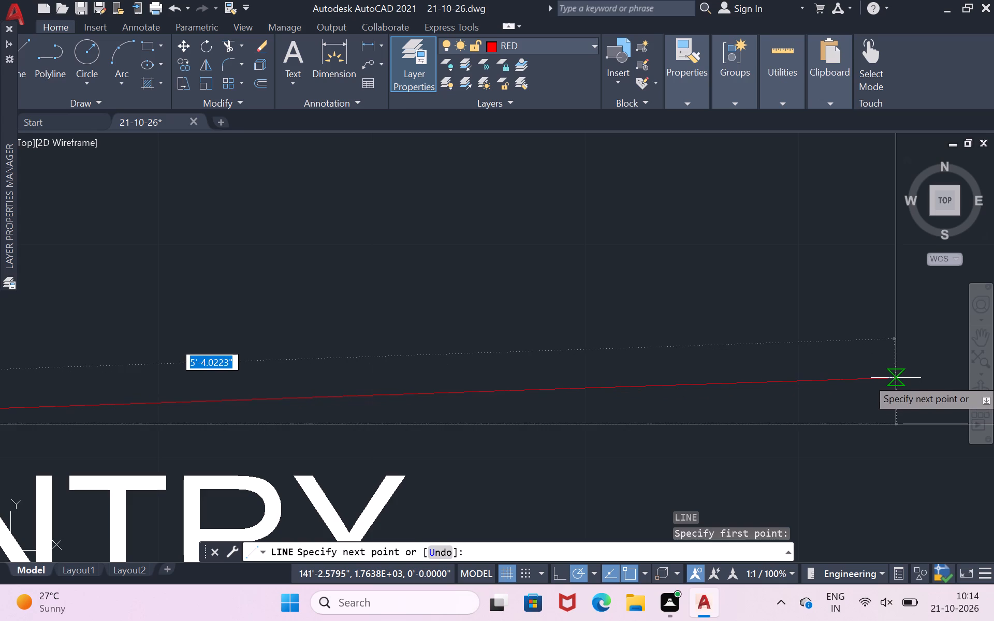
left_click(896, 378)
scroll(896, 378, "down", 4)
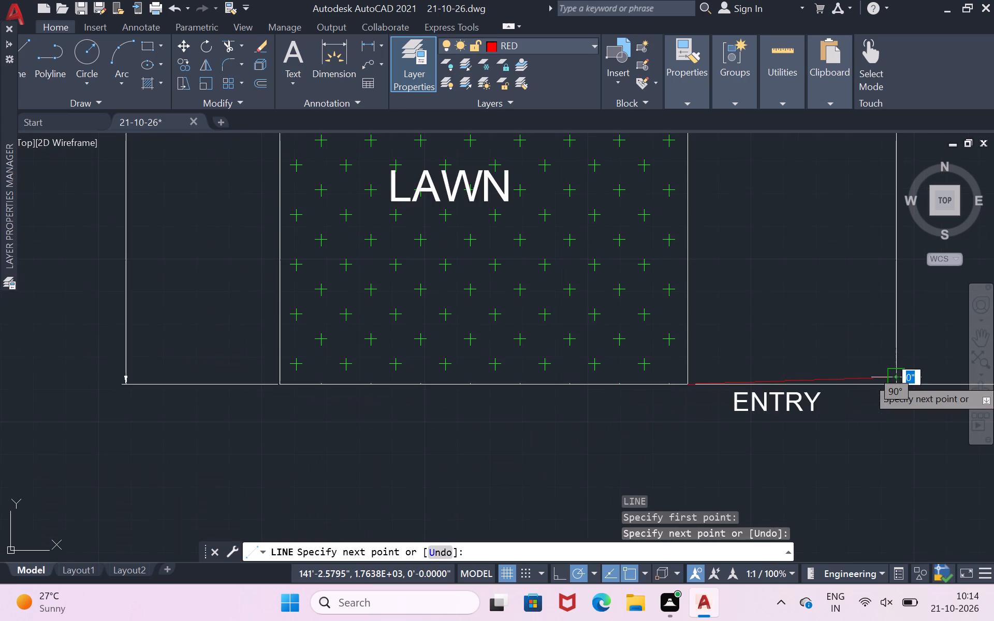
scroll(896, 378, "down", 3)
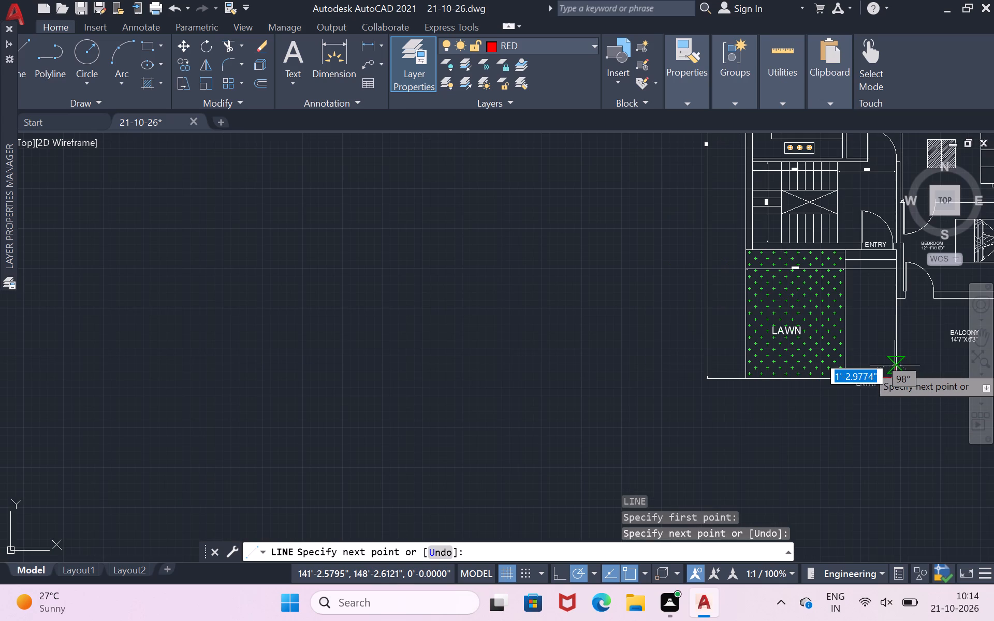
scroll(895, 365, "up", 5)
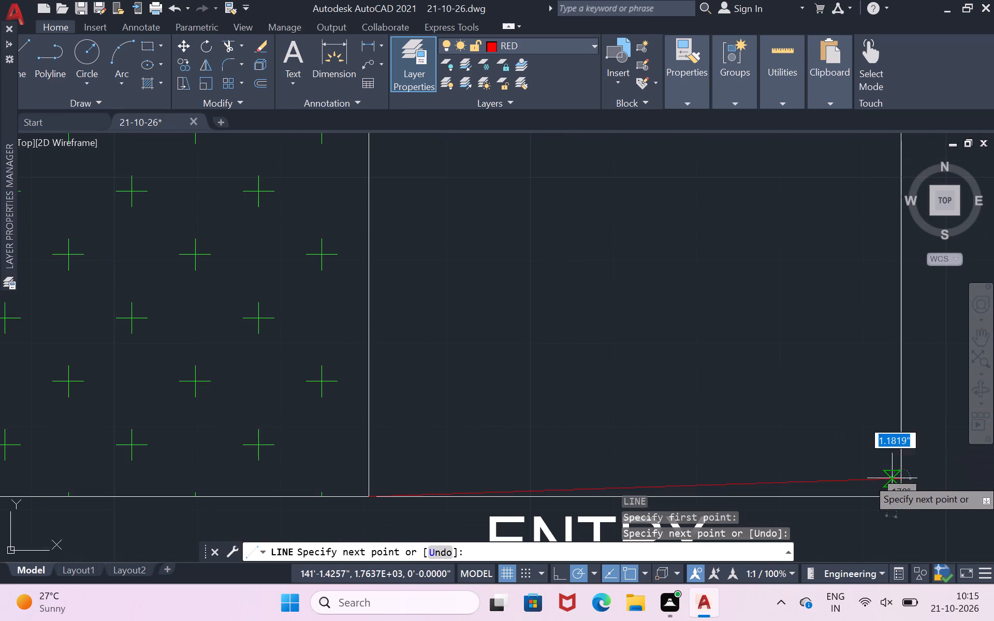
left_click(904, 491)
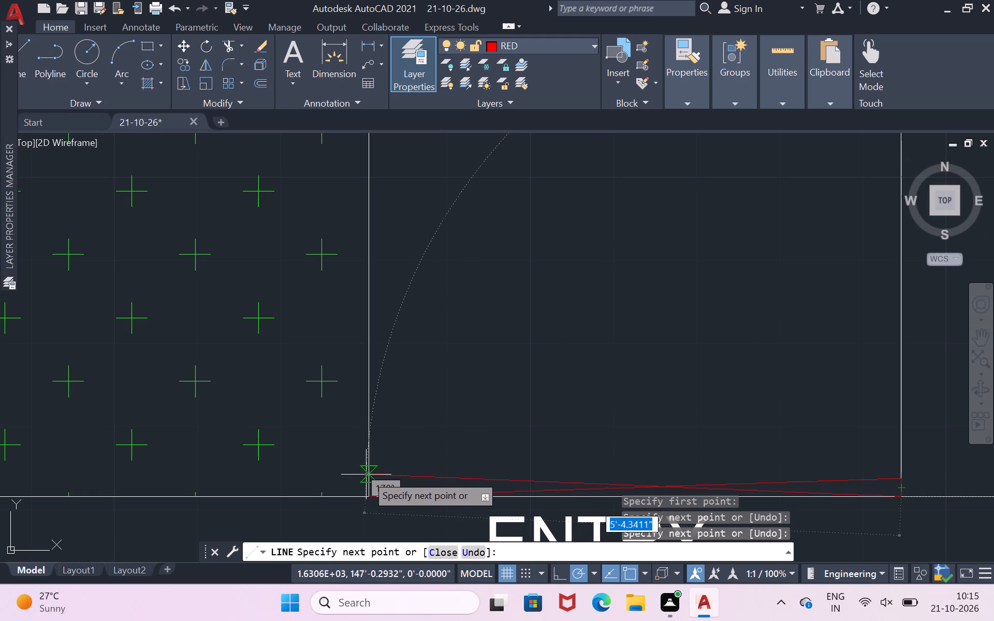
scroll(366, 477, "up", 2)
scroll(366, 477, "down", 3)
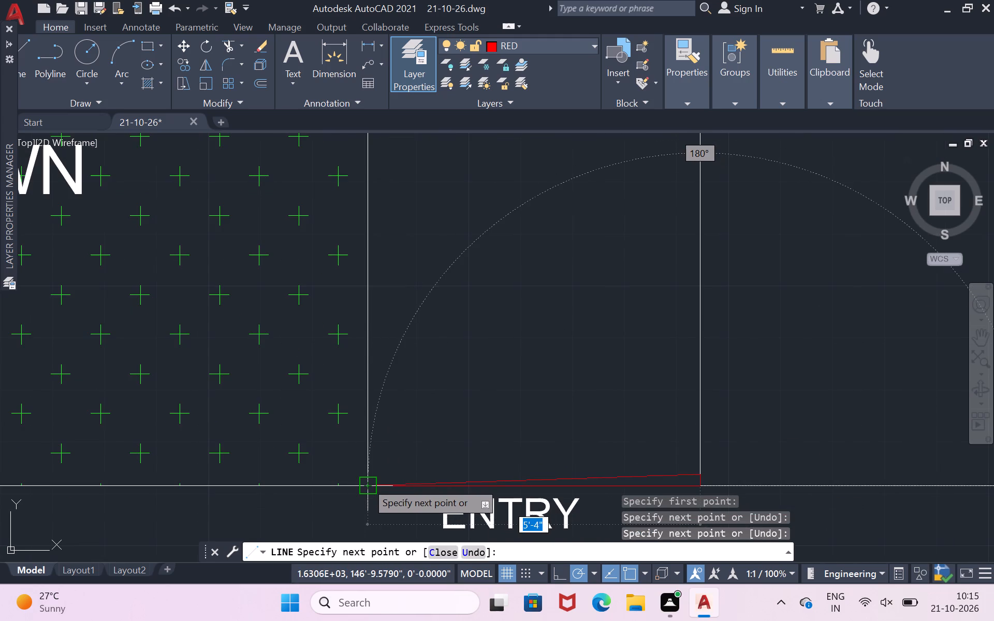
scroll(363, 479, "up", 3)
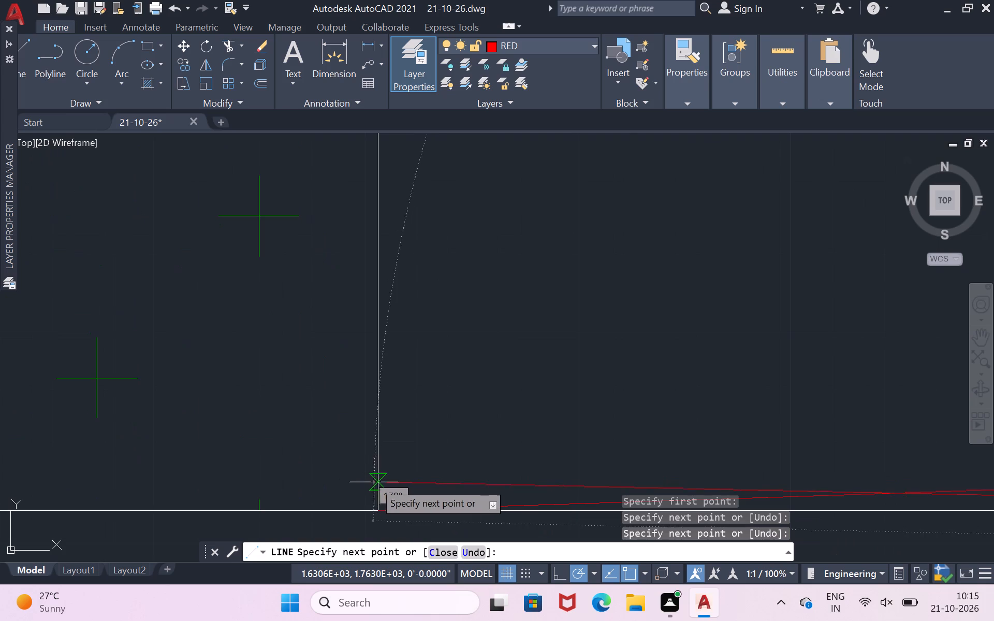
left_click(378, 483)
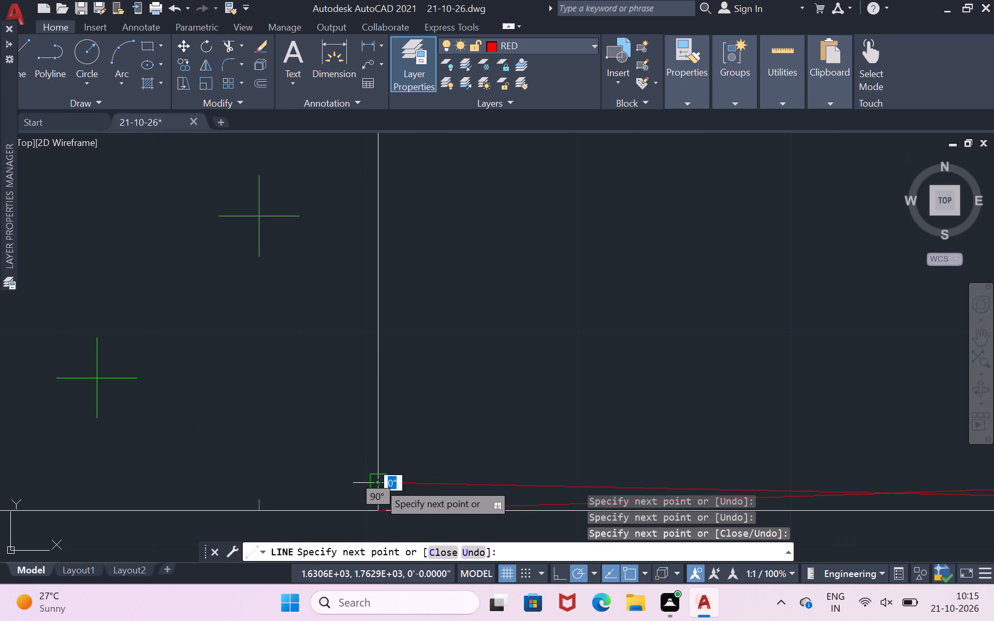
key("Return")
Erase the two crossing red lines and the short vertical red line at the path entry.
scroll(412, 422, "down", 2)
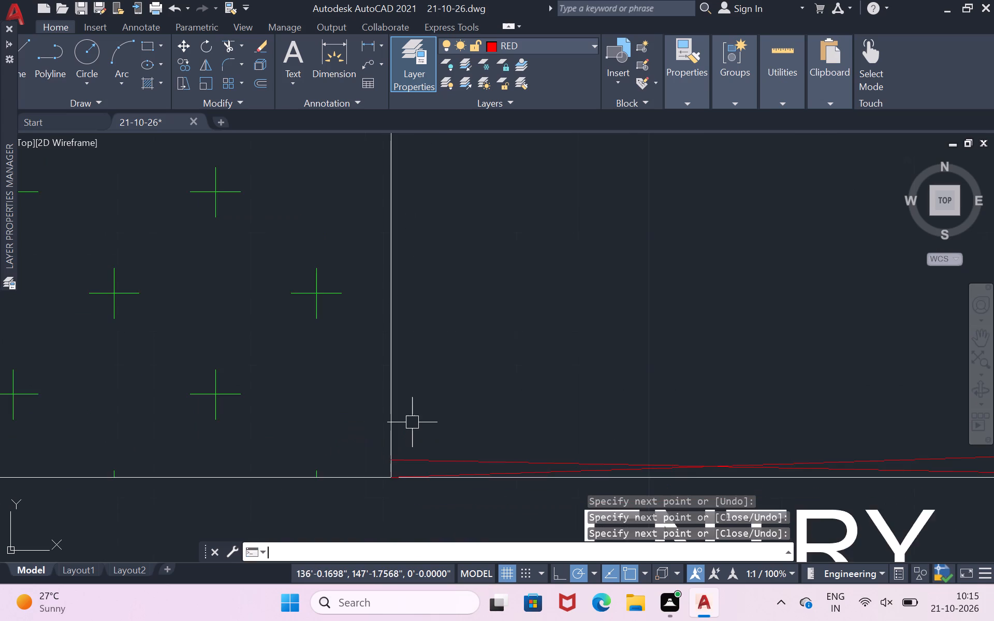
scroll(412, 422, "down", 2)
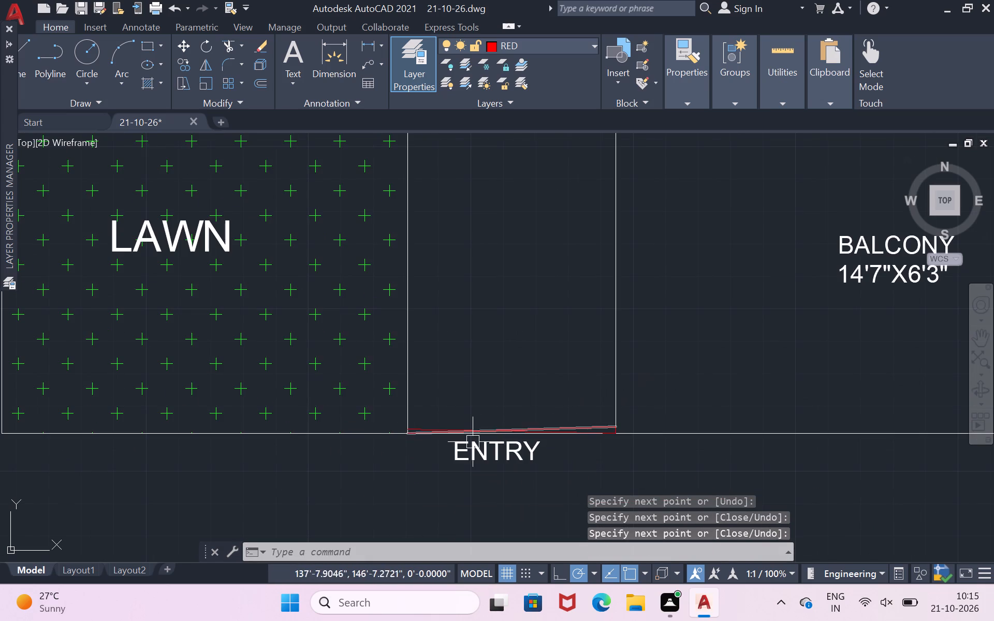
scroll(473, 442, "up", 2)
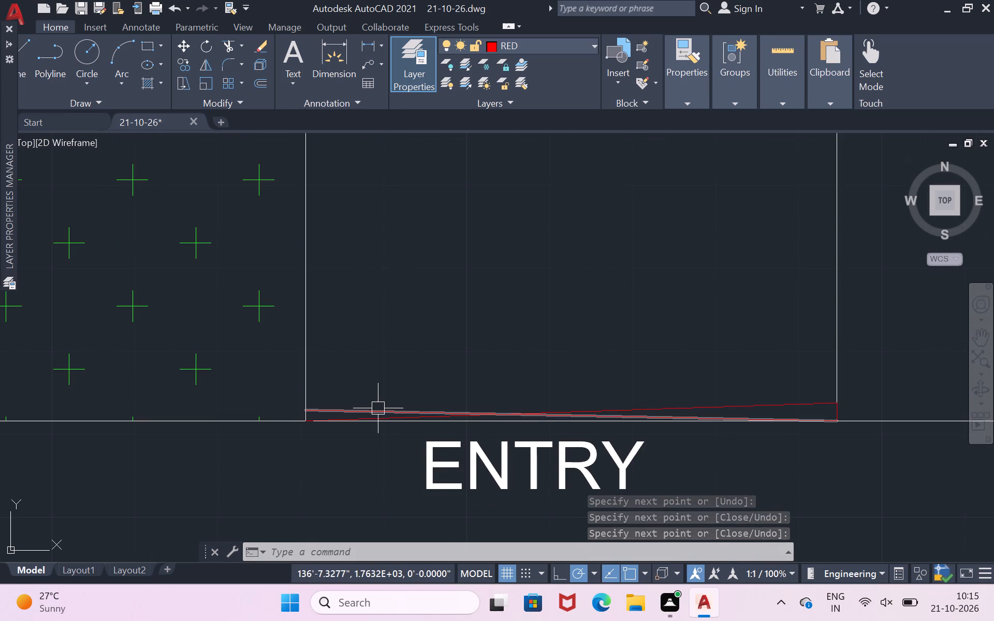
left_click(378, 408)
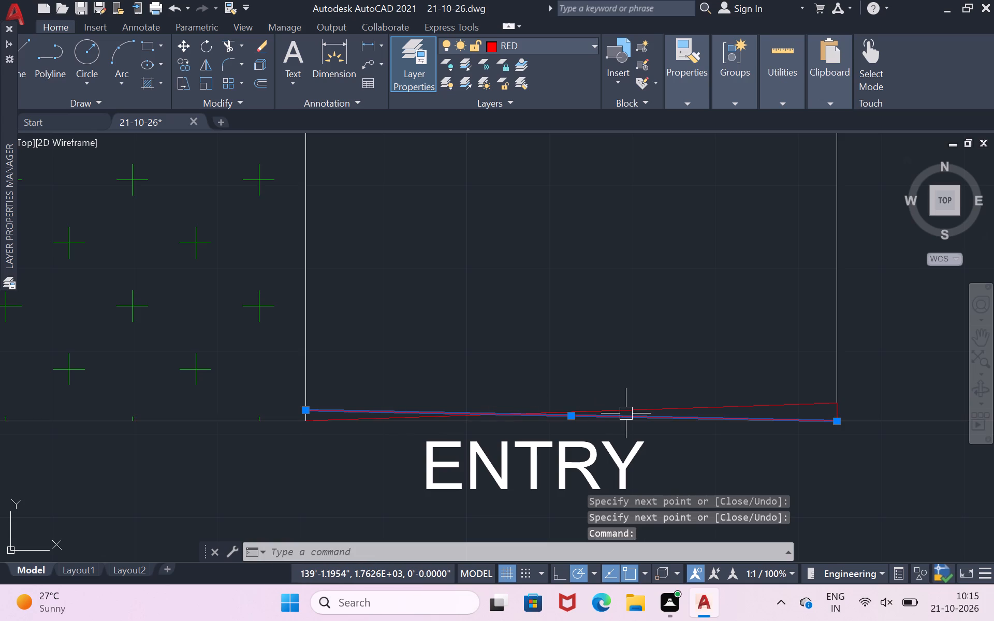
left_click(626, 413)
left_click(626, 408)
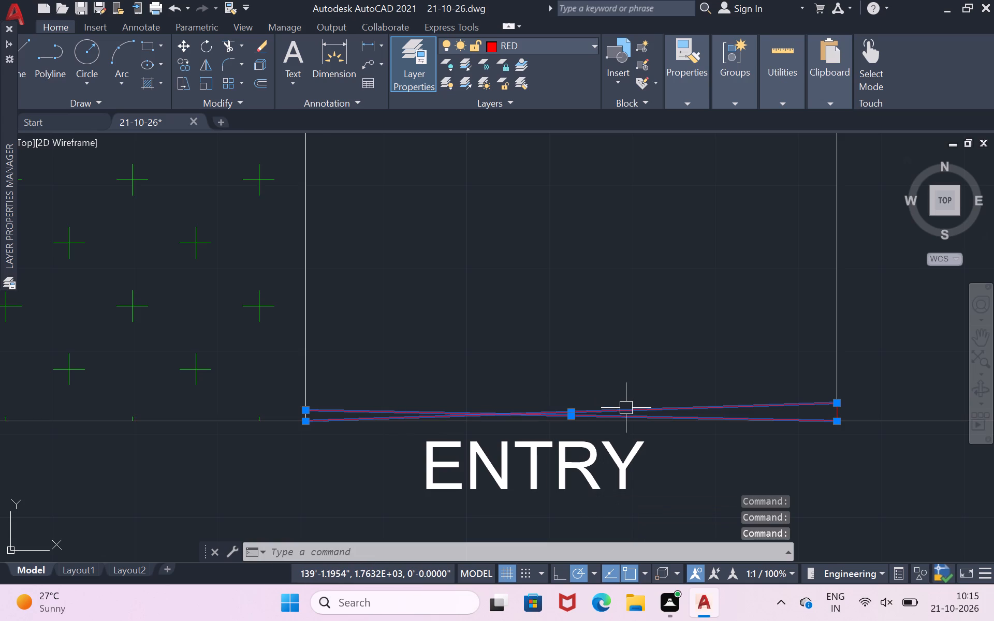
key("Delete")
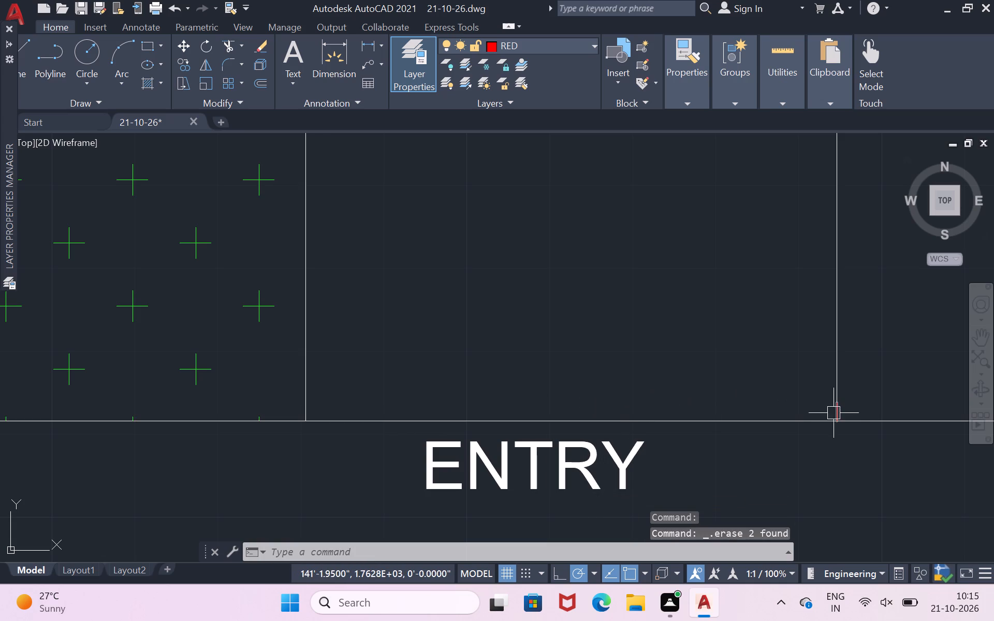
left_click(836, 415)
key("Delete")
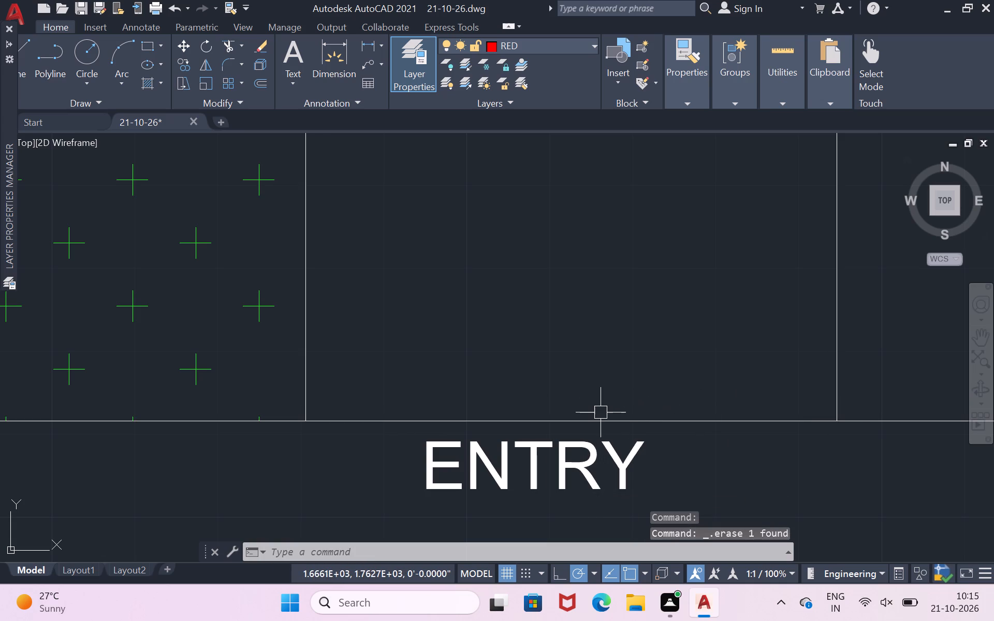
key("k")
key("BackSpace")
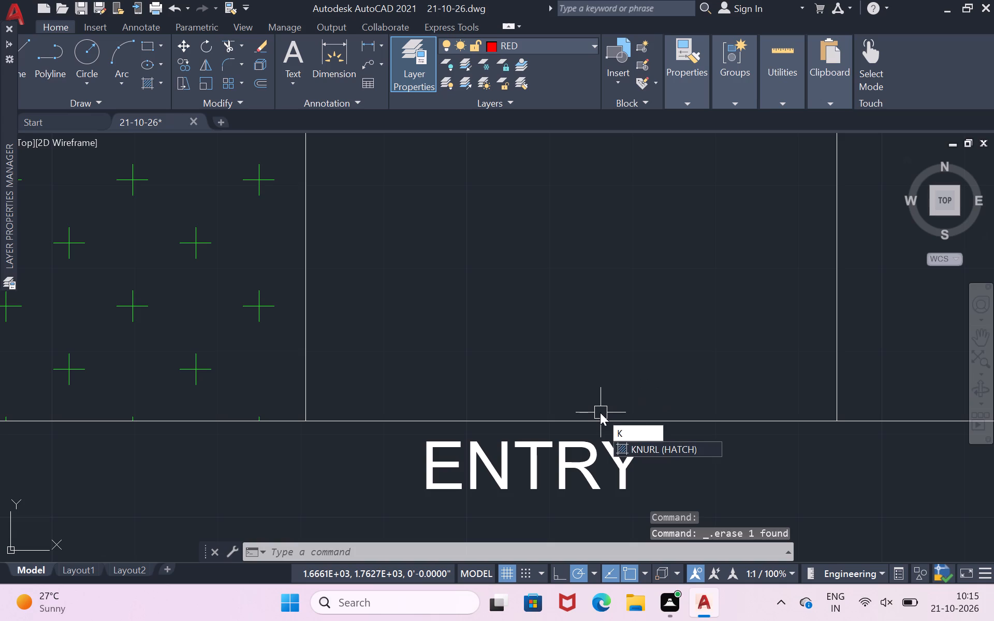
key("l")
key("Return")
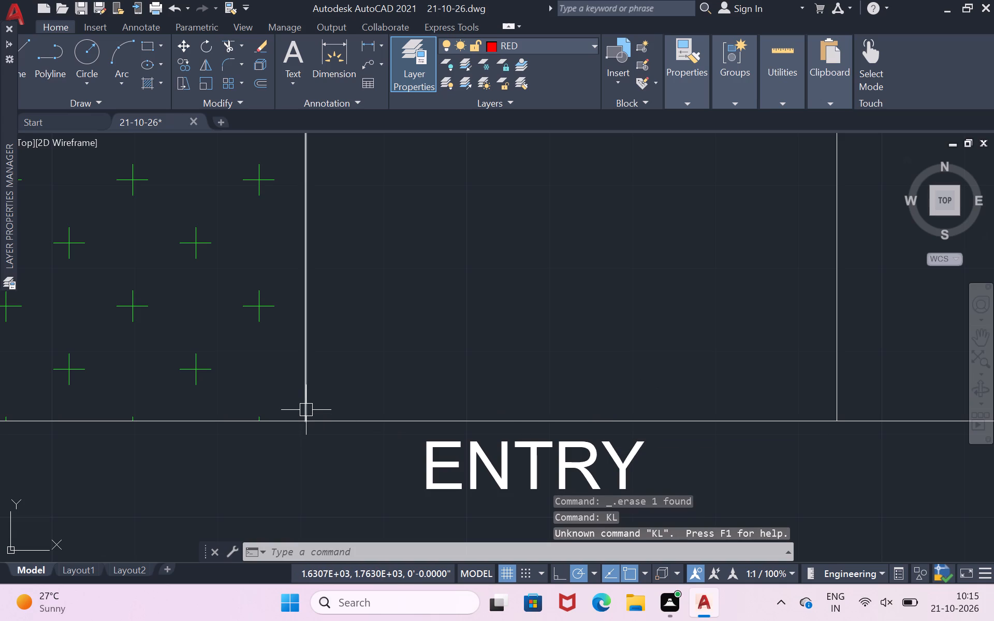
Draw connected lines from the lawn's southeast corner: 4" north, east across the path opening, south to the boundary, and diagonally back to the 4" line's top.
key("l")
key("Return")
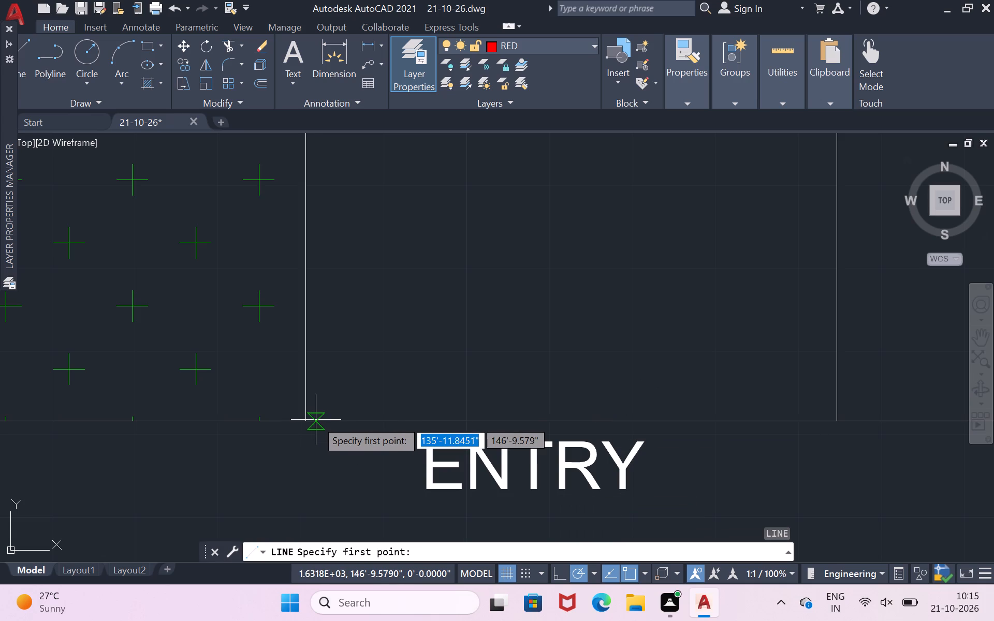
left_click(301, 420)
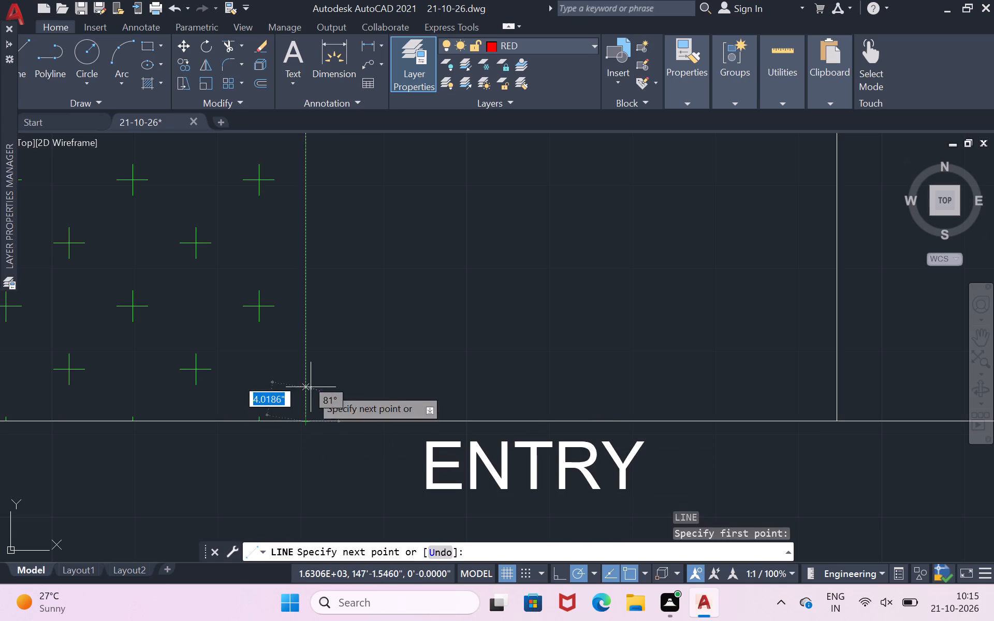
scroll(311, 347, "down", 3)
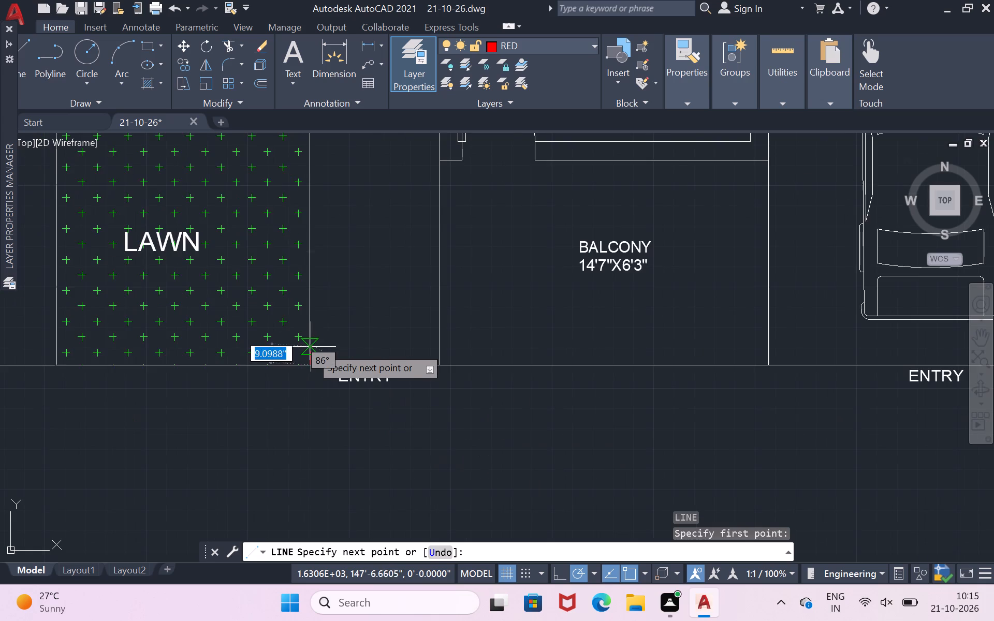
scroll(311, 346, "down", 1)
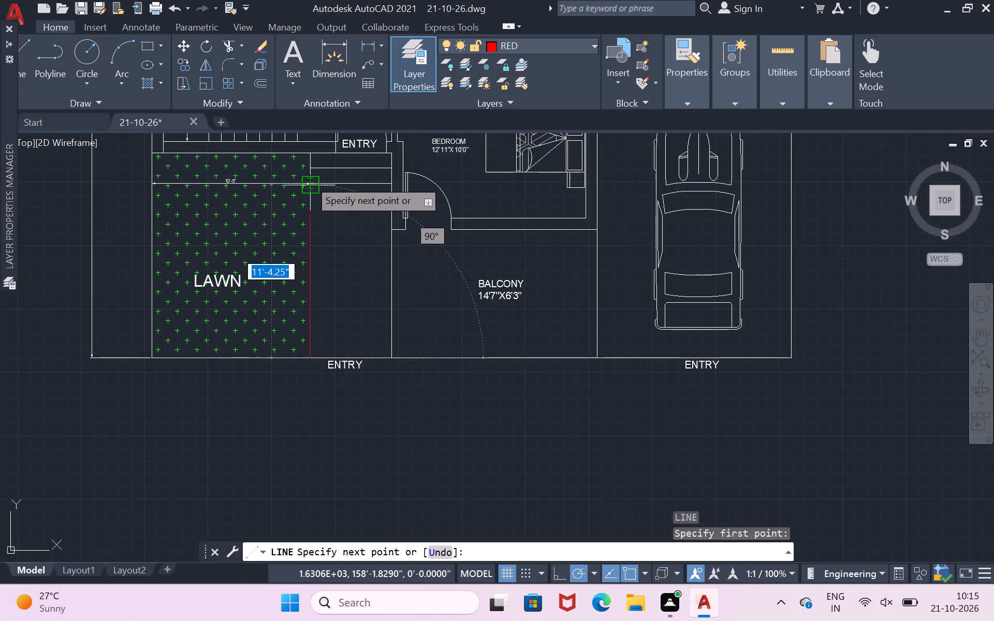
key("4")
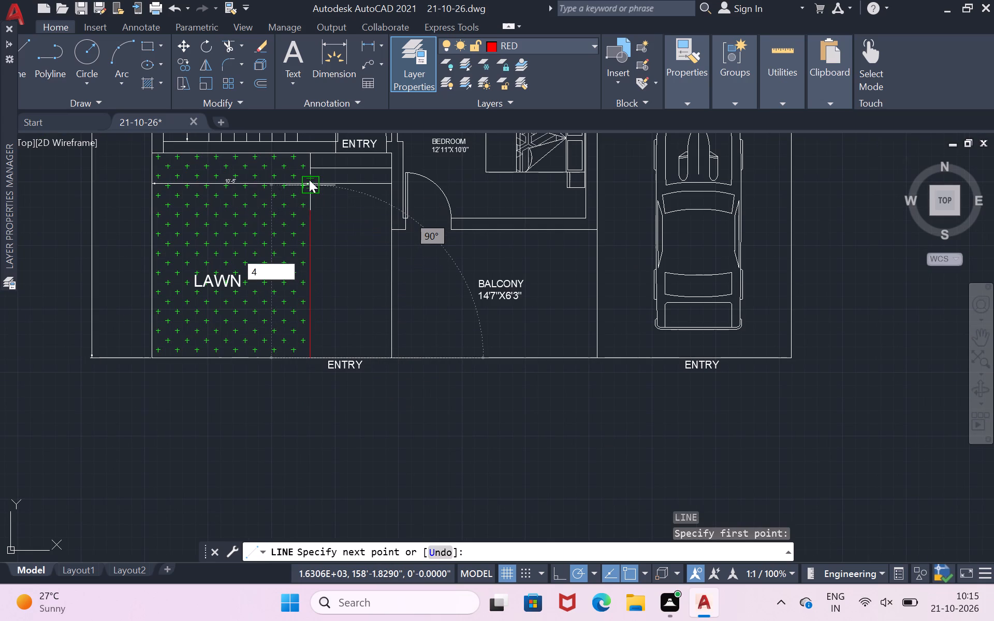
key("shift+quotedbl")
key("Return")
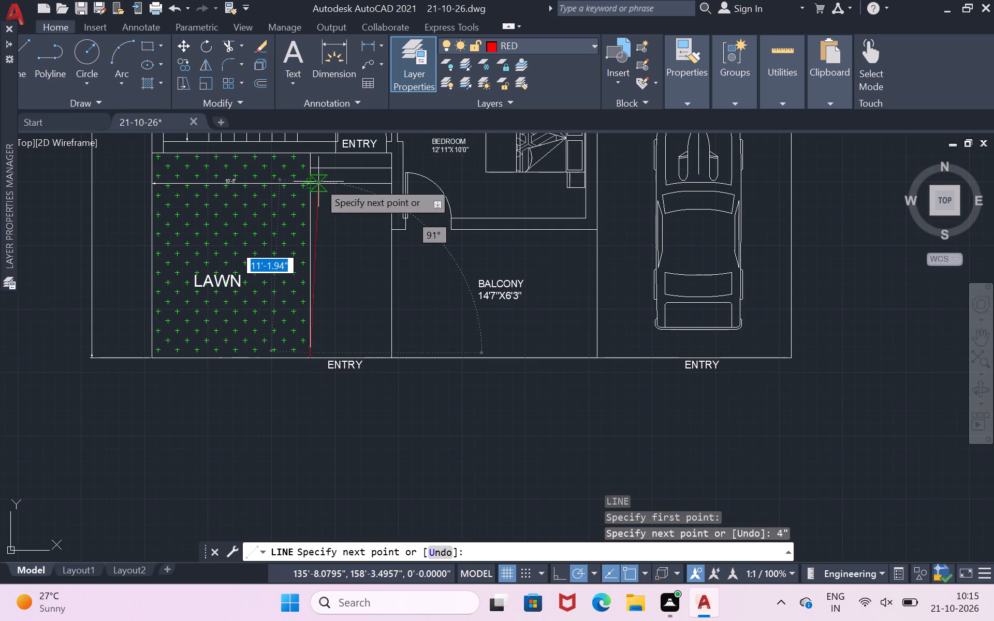
scroll(396, 350, "up", 3)
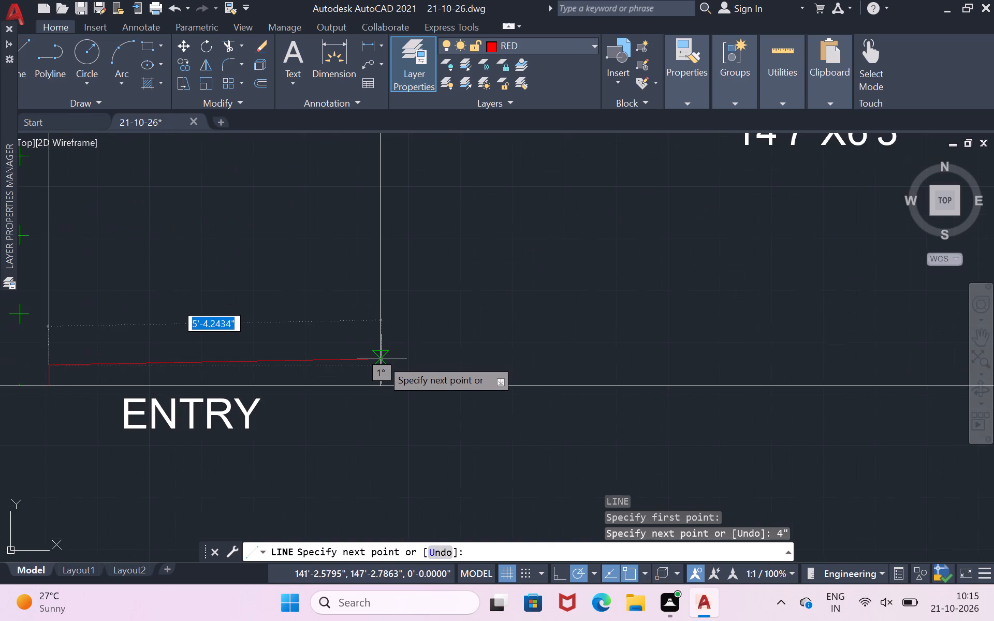
scroll(382, 359, "up", 1)
left_click(379, 377)
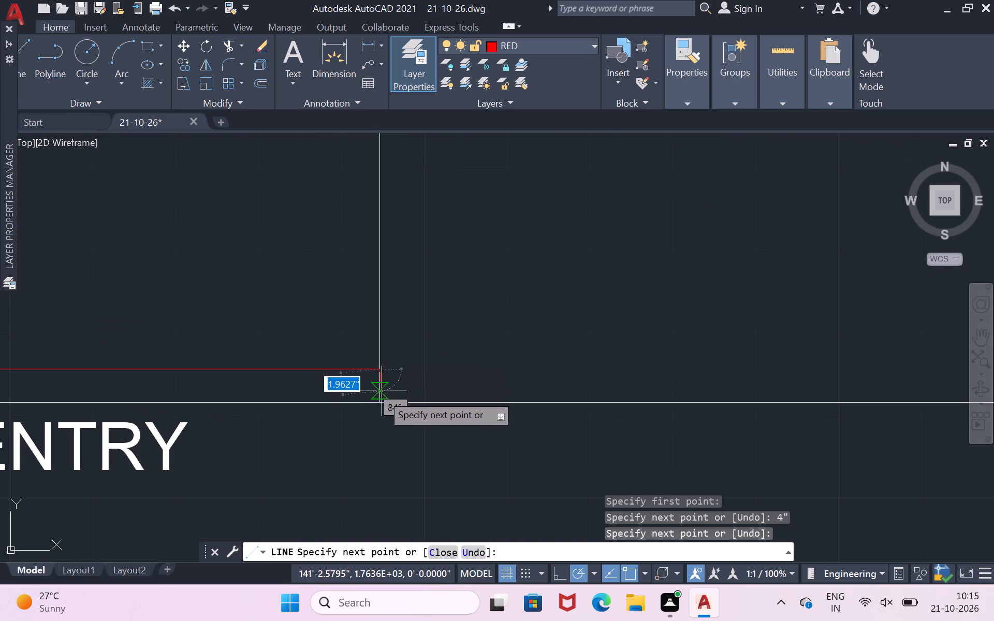
left_click(381, 400)
scroll(381, 397, "down", 2)
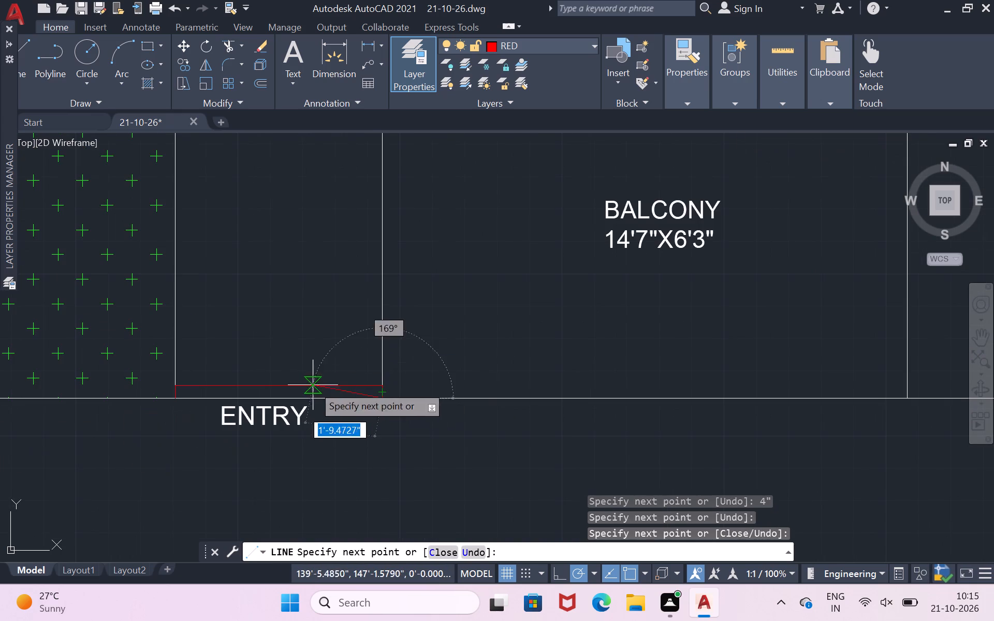
left_click(174, 389)
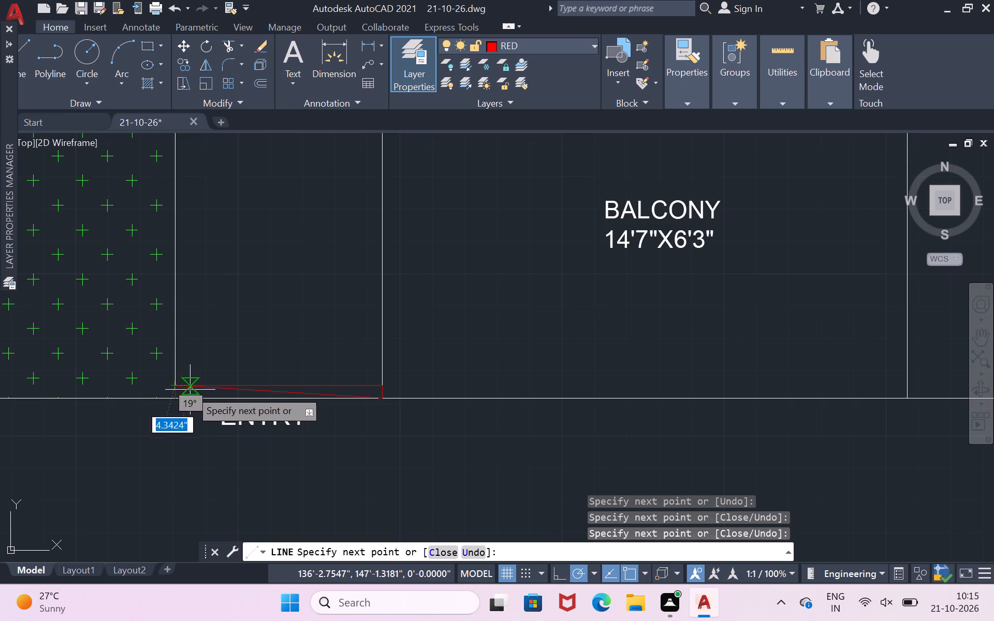
key("Return")
Draw the second diagonal of the path gate, from its northeast corner to its southwest corner, completing the cross.
key("Return")
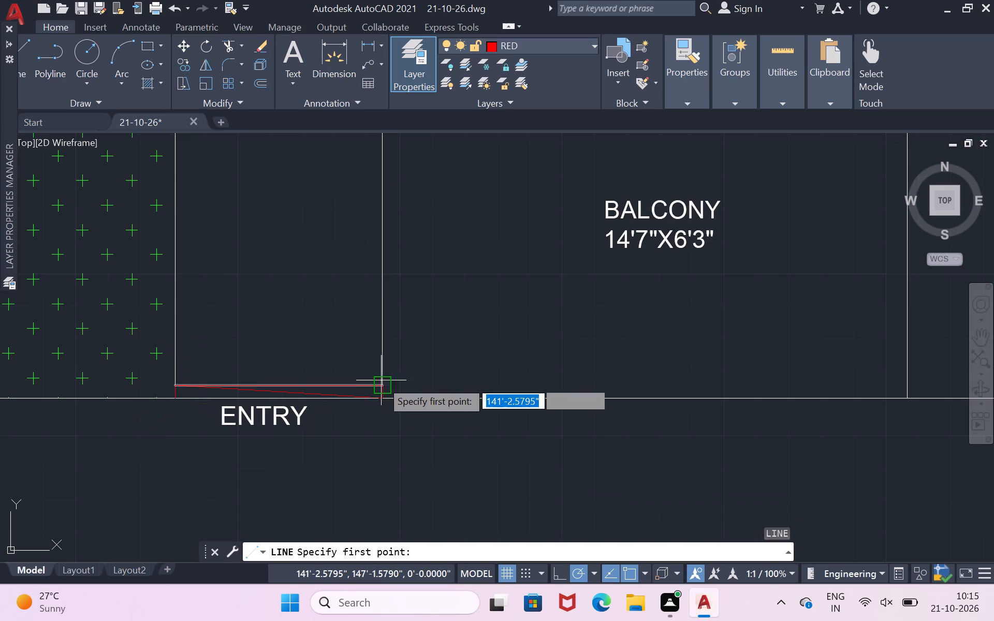
left_click(383, 380)
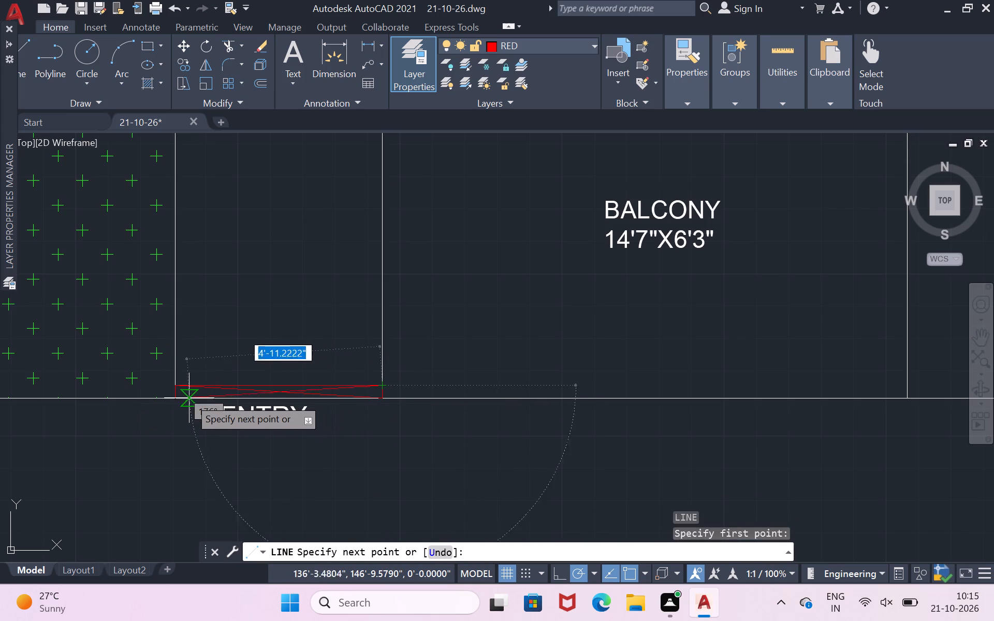
scroll(178, 396, "up", 2)
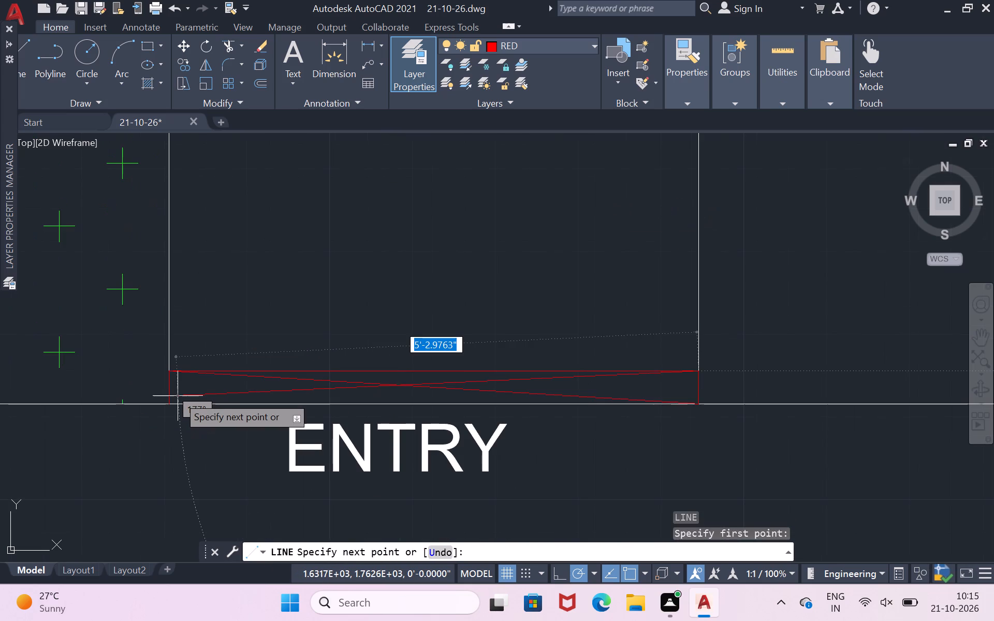
left_click(174, 407)
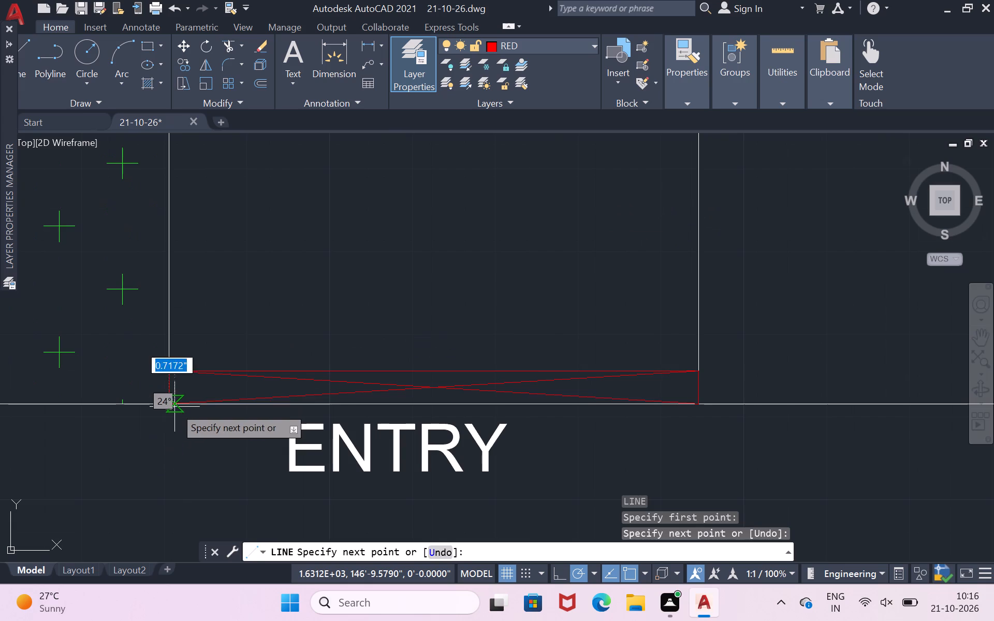
key("Return")
Erase the horizontal red line along the north edge of the crossed path gate.
left_click(424, 369)
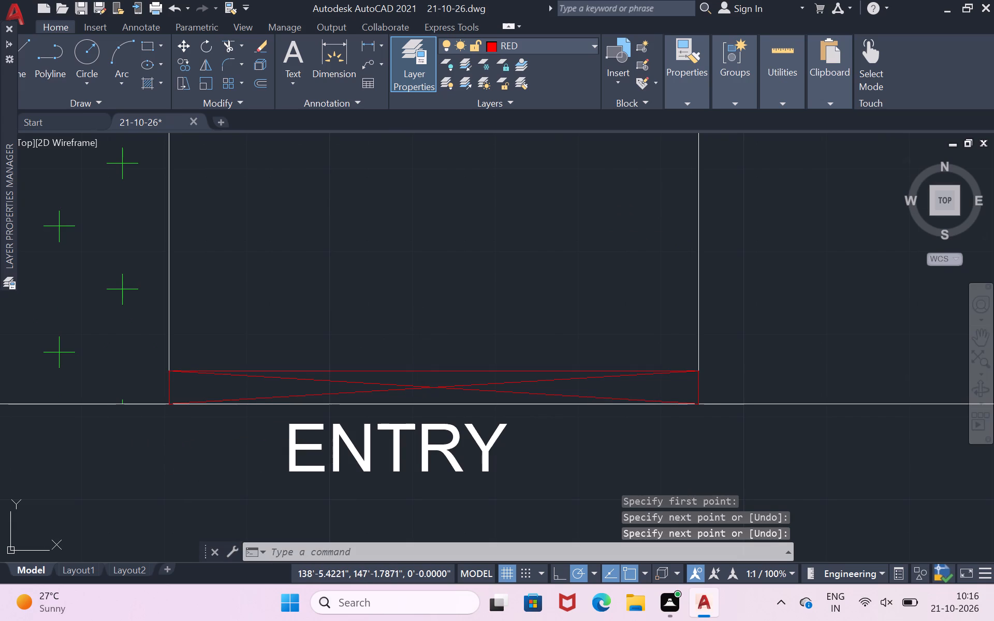
key("Delete")
scroll(432, 357, "down", 4)
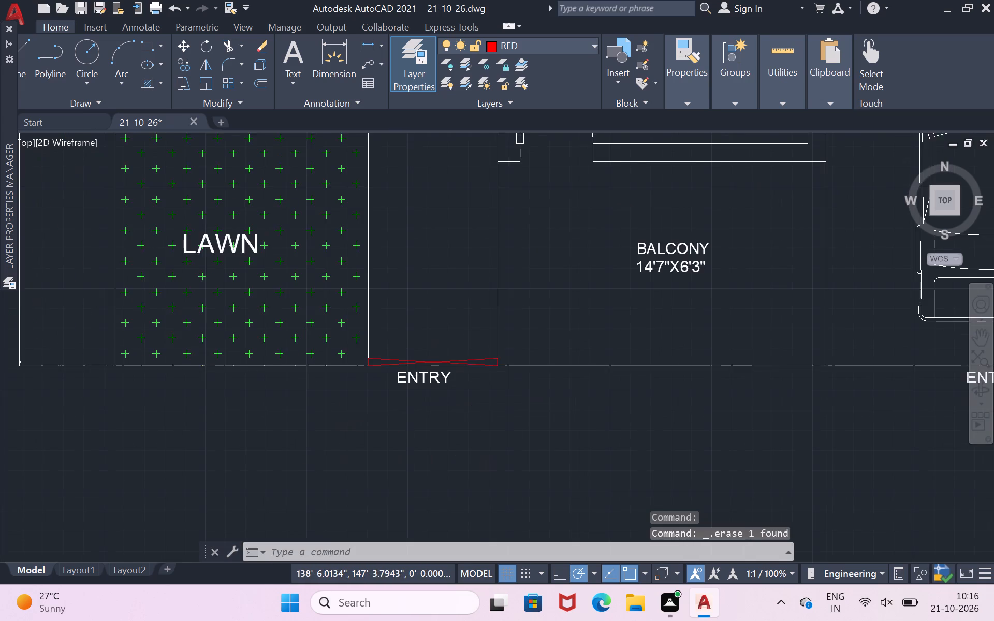
Draw connected lines from the car park's southeast corner: 4" north, west across the opening, and diagonally back to the southeast corner.
scroll(895, 341, "up", 2)
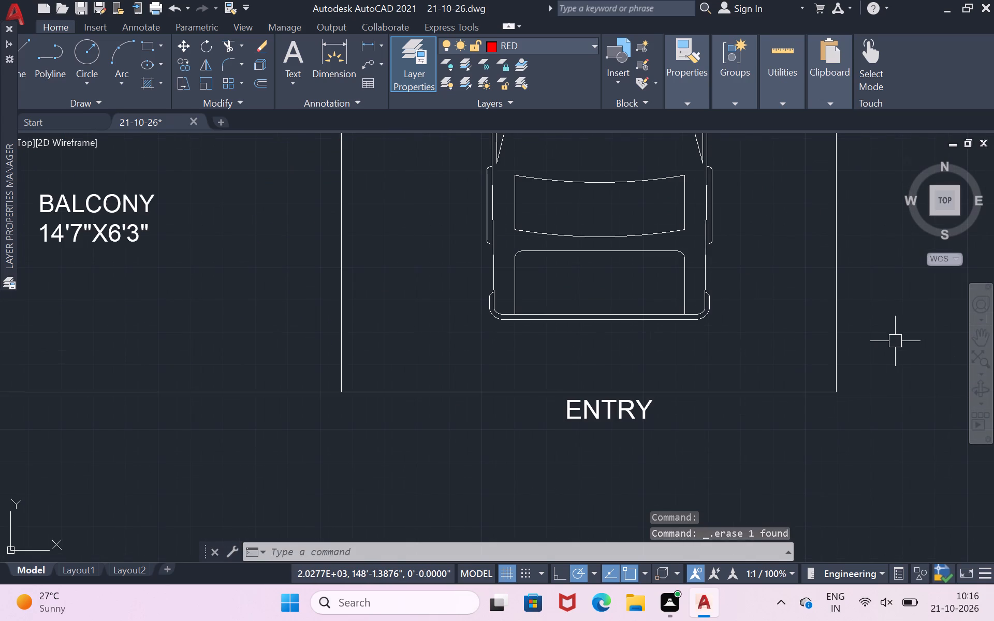
scroll(895, 341, "up", 1)
scroll(895, 341, "down", 1)
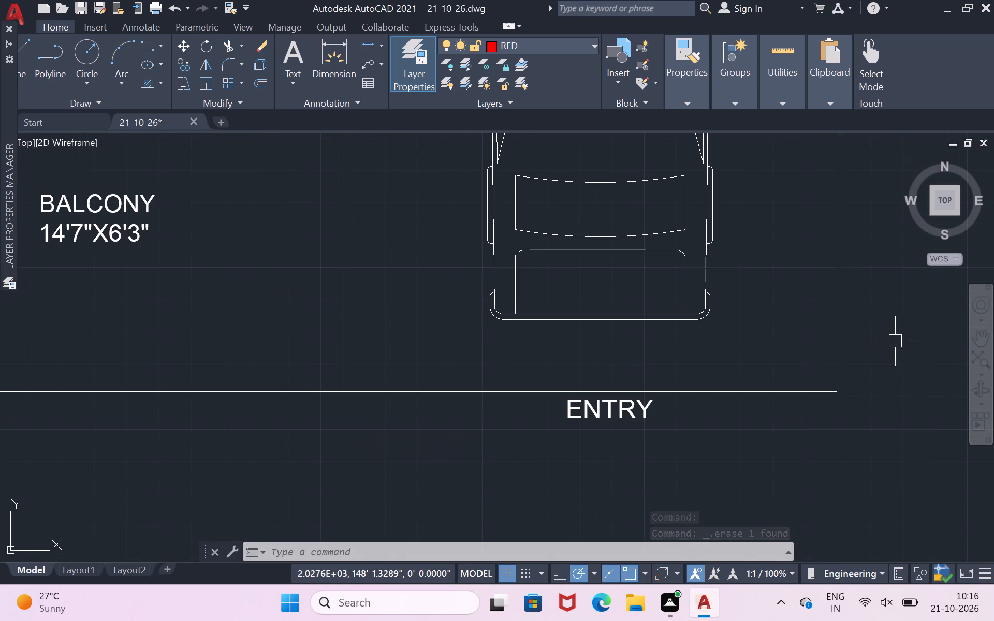
key("l")
key("Return")
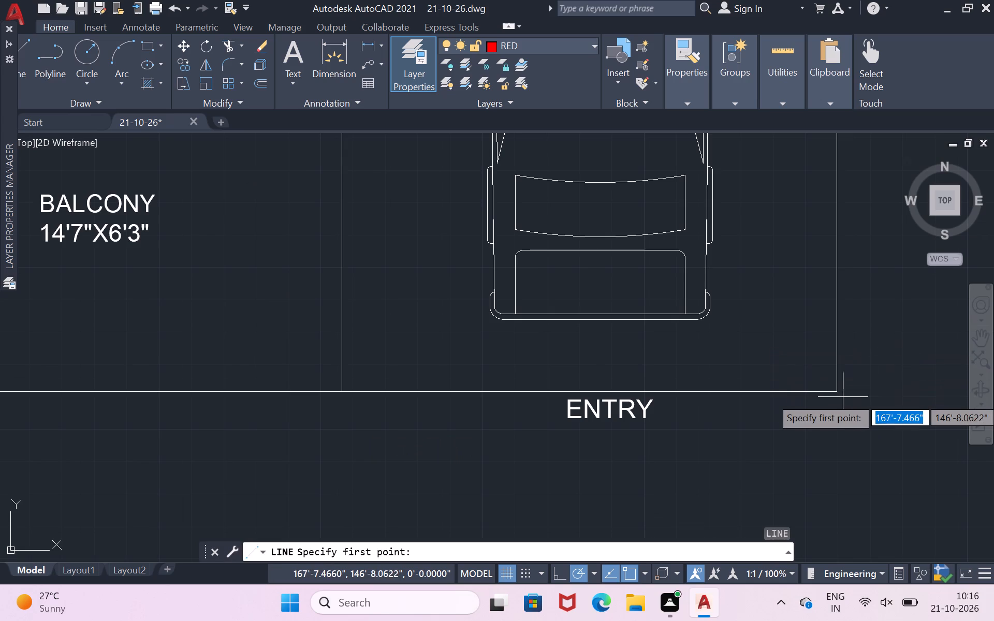
left_click(839, 392)
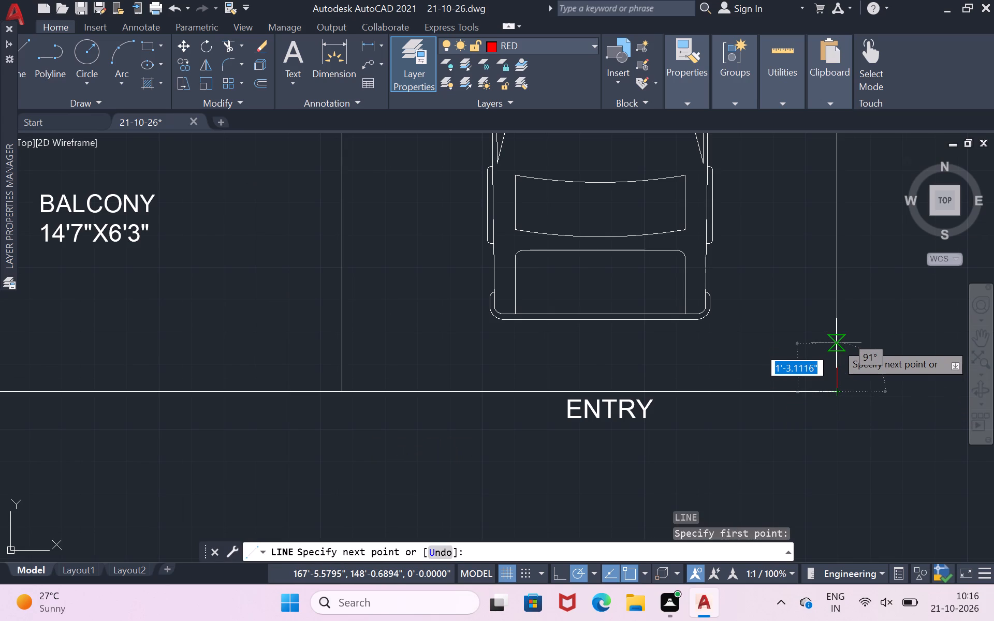
type("4\"")
key("Return")
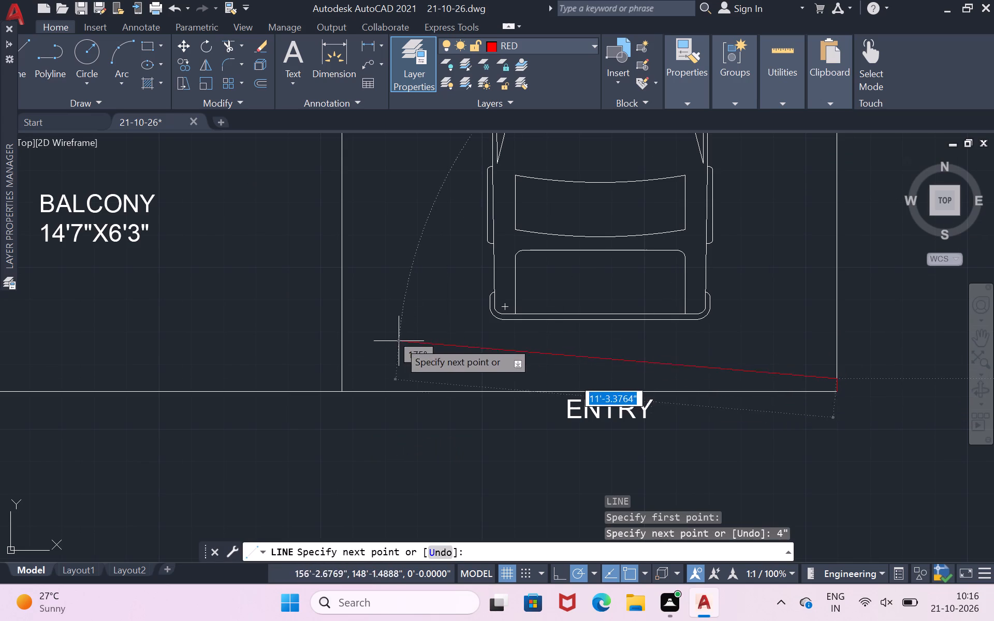
left_click(341, 380)
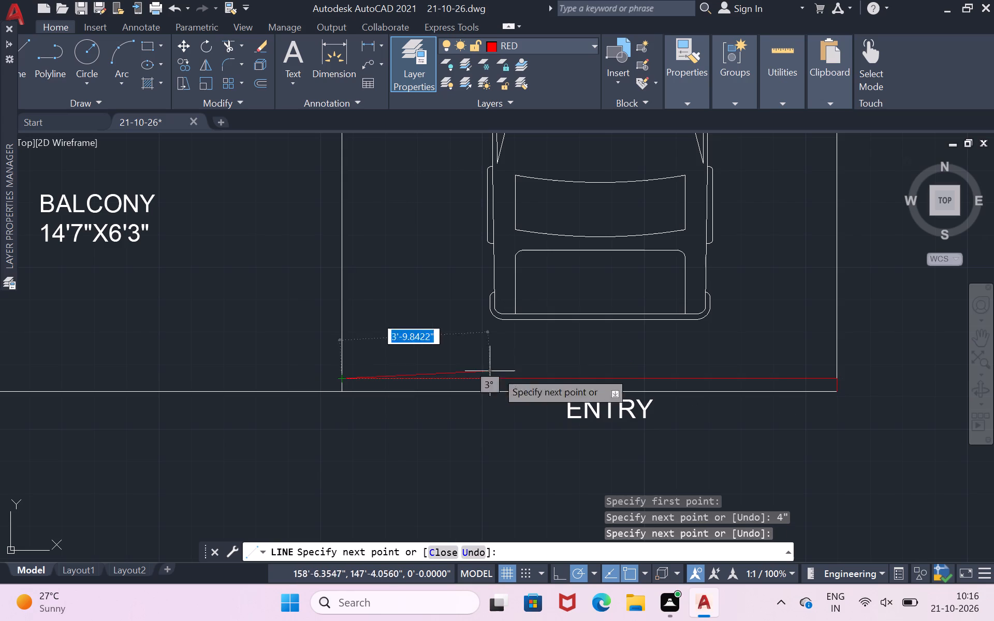
left_click(840, 390)
key("Return")
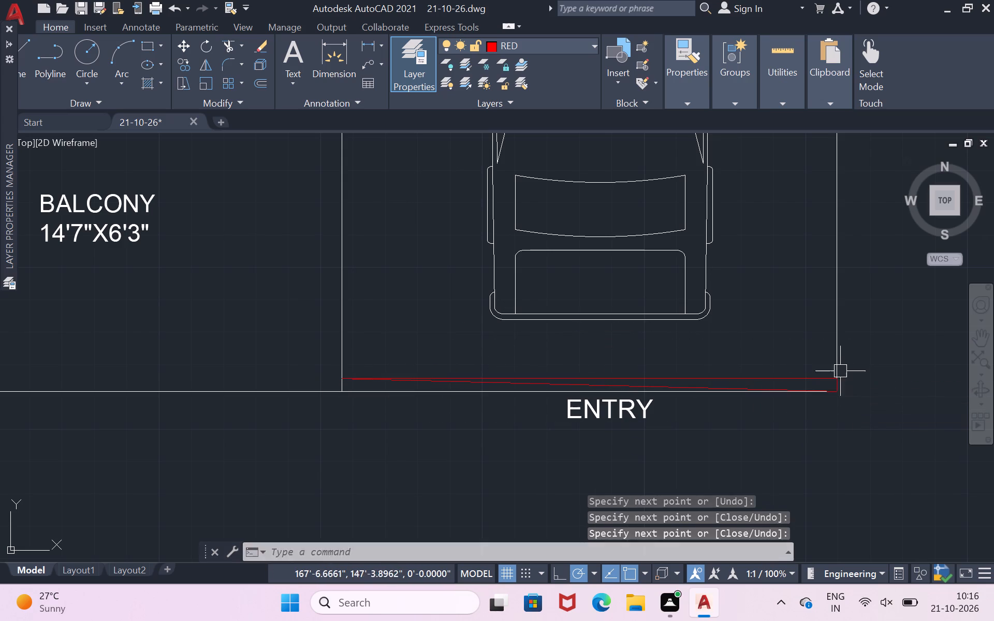
Draw the second diagonal of the car park gate, from the 4" line's top to the opening's southwest corner.
key("Return")
left_click(833, 380)
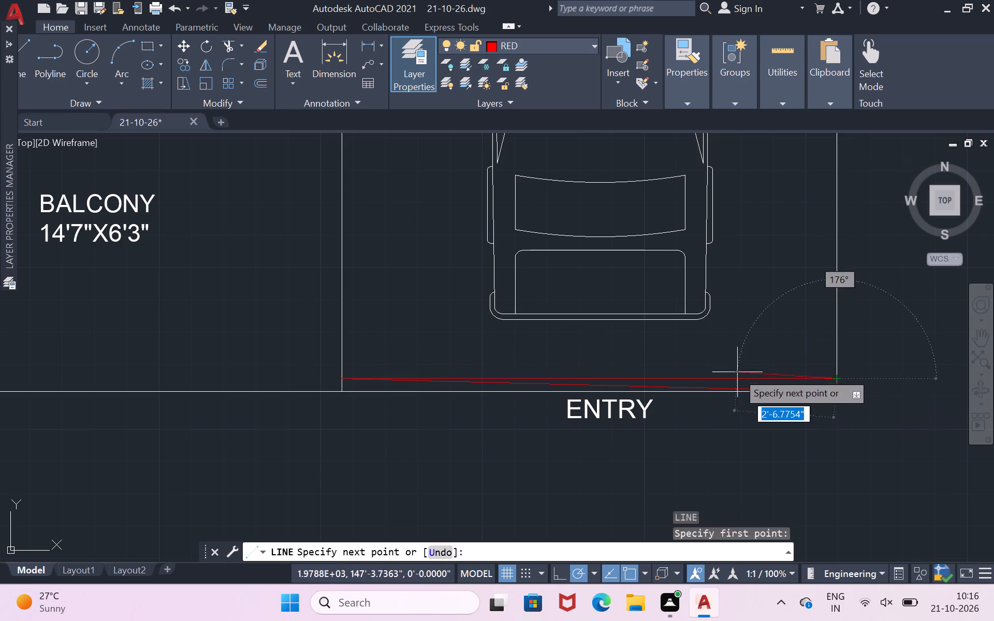
scroll(347, 388, "up", 2)
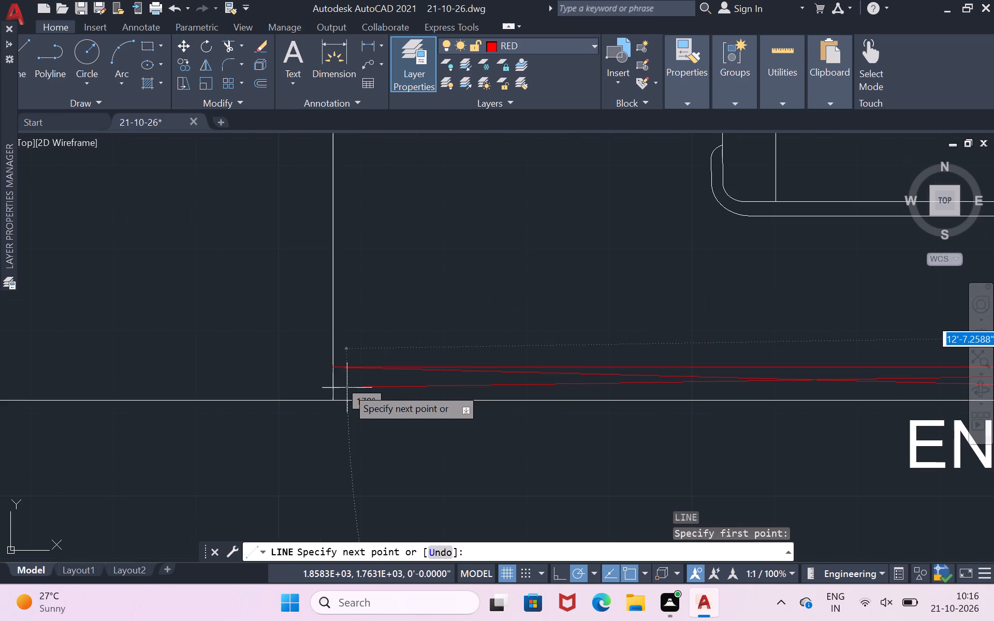
left_click(325, 403)
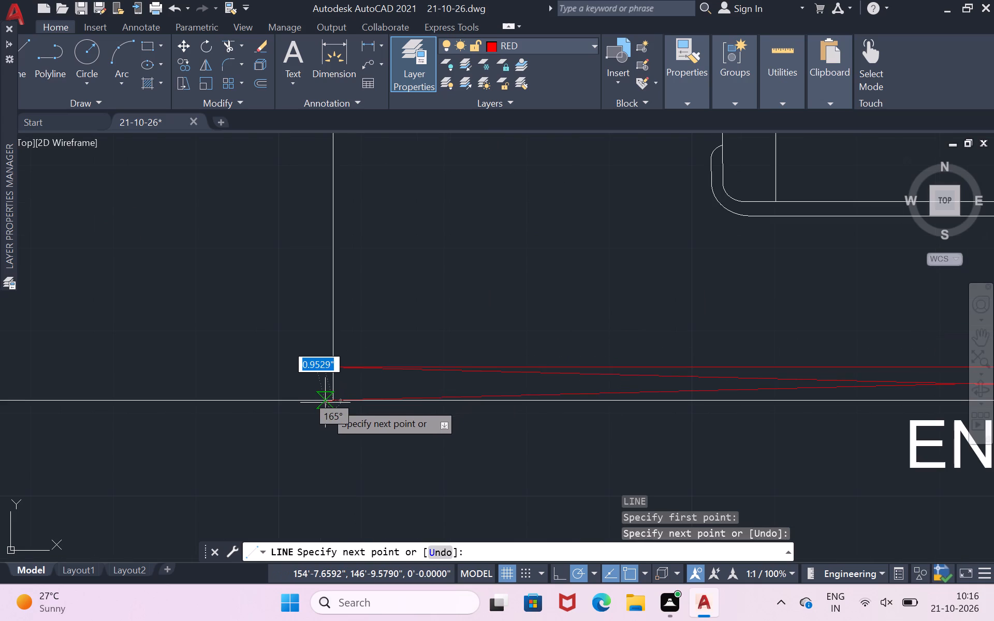
key("Return")
Erase the horizontal red line along the north edge of the crossed car park gate.
scroll(325, 403, "down", 2)
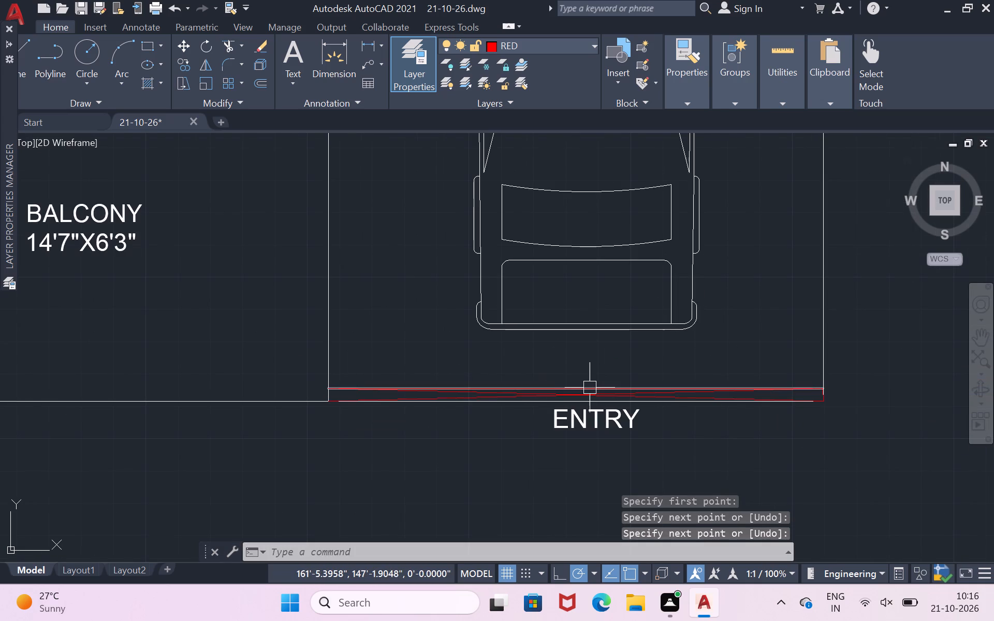
left_click(590, 388)
key("Delete")
scroll(602, 372, "down", 1)
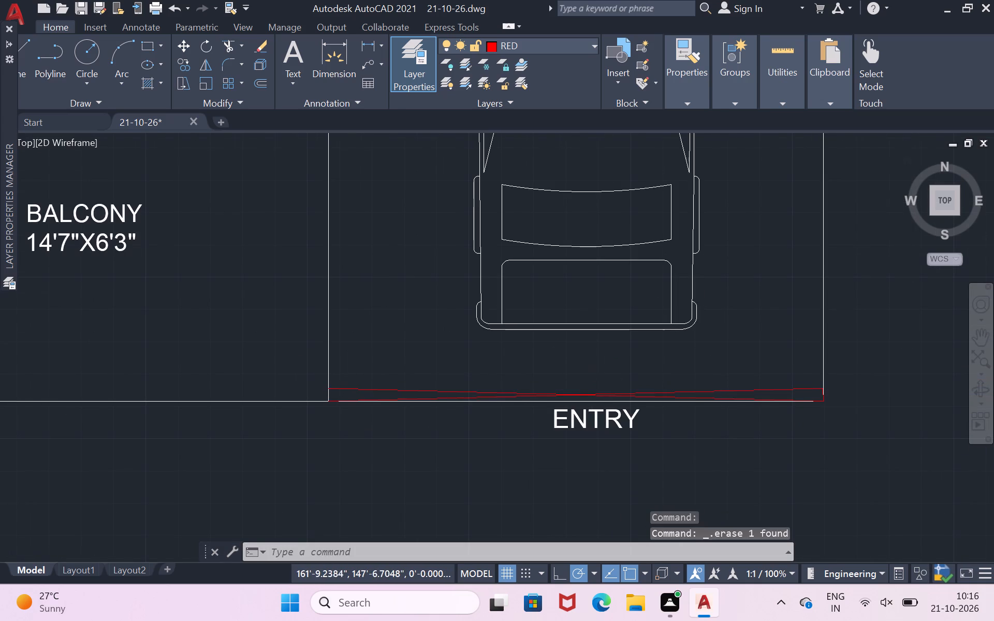
Trim away the white boundary line running along the south edge of the crossed car park gate.
scroll(625, 397, "up", 2)
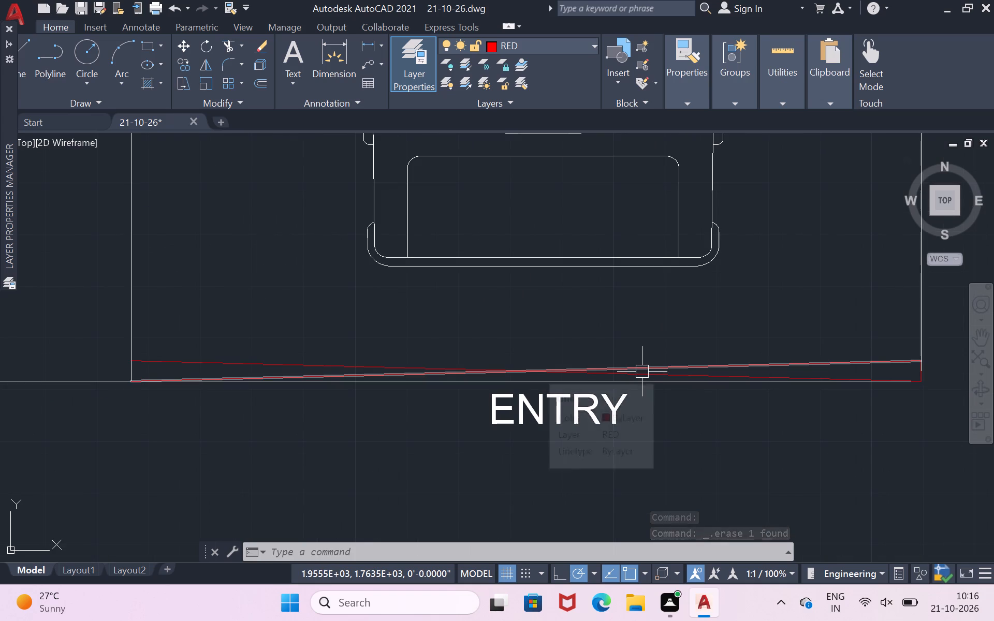
type("TR")
key("space")
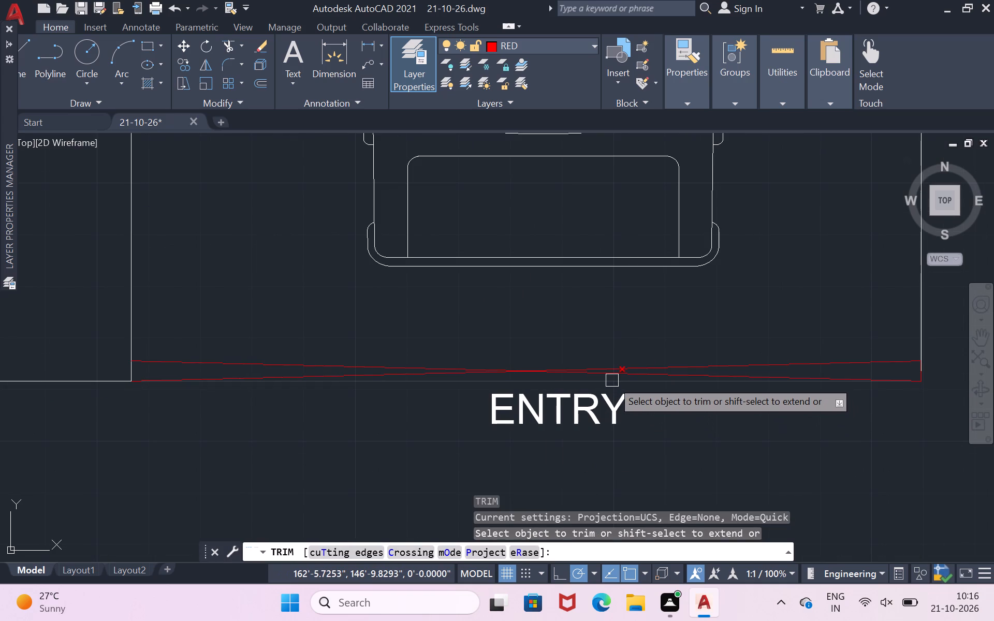
left_click(612, 380)
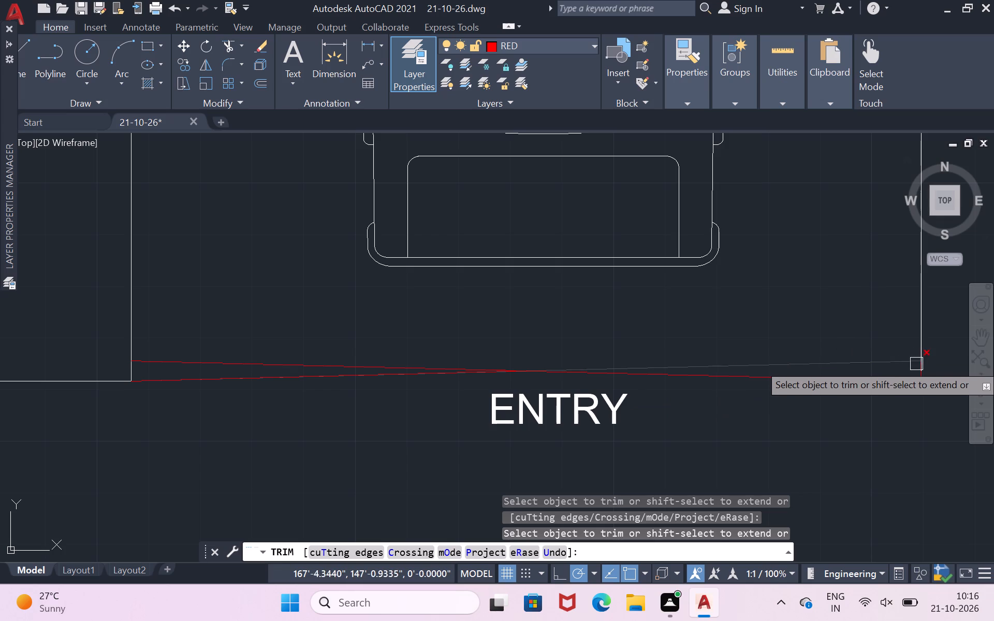
scroll(911, 425, "down", 2)
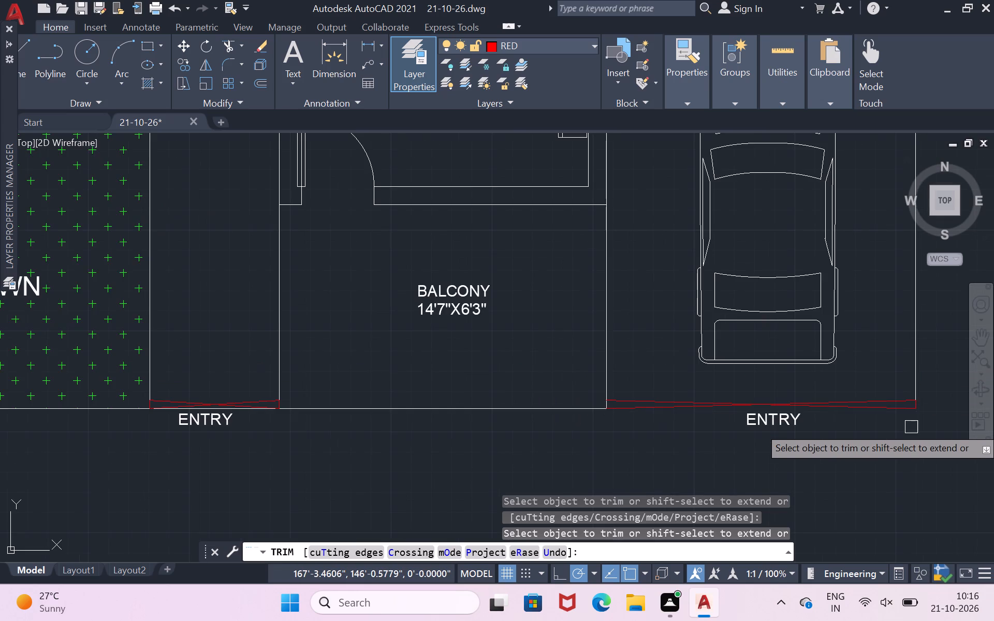
scroll(911, 427, "down", 5)
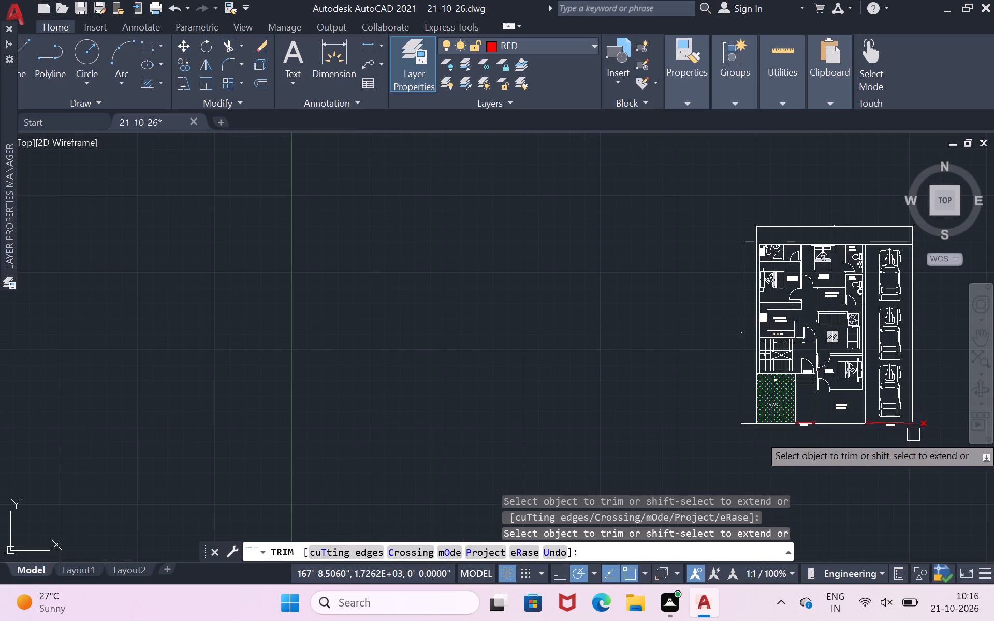
key("Return")
Make layer 0 the current layer for drawing in the living room, keeping Defpoints white.
left_click(982, 340)
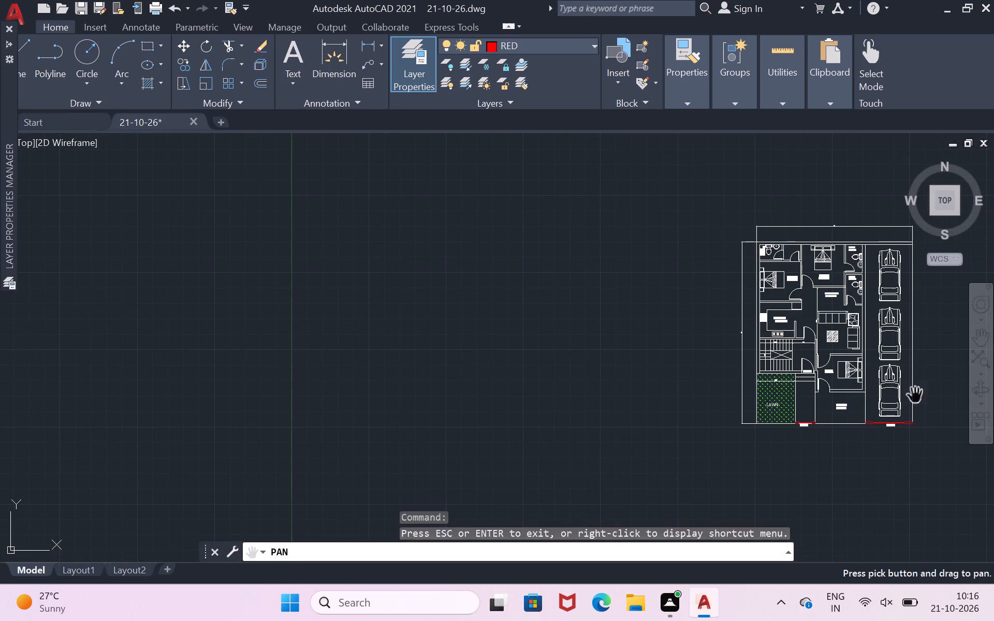
left_click_drag(907, 404, 706, 438)
scroll(706, 438, "up", 1)
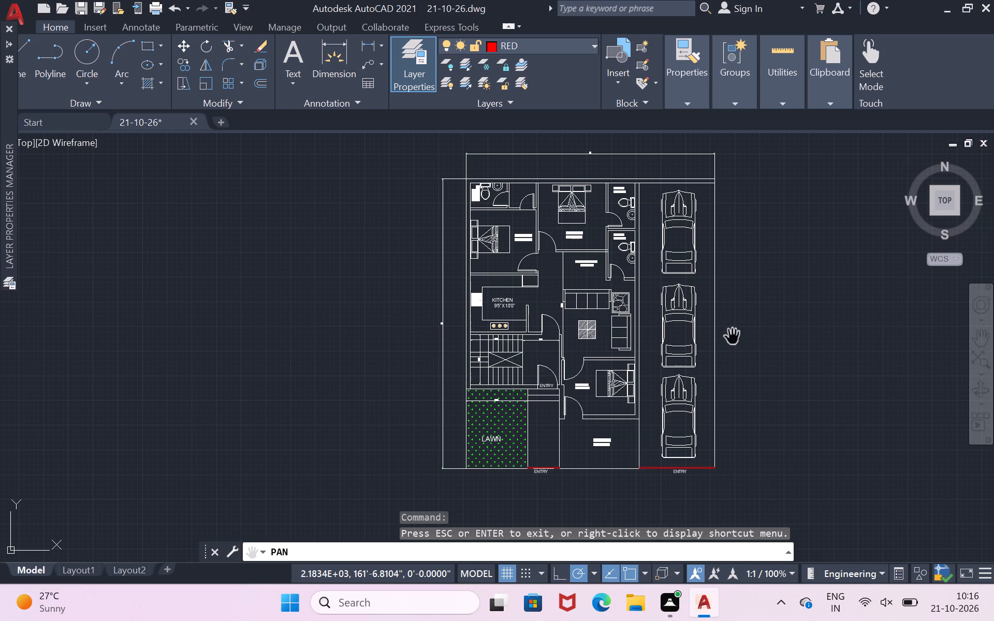
scroll(736, 333, "up", 1)
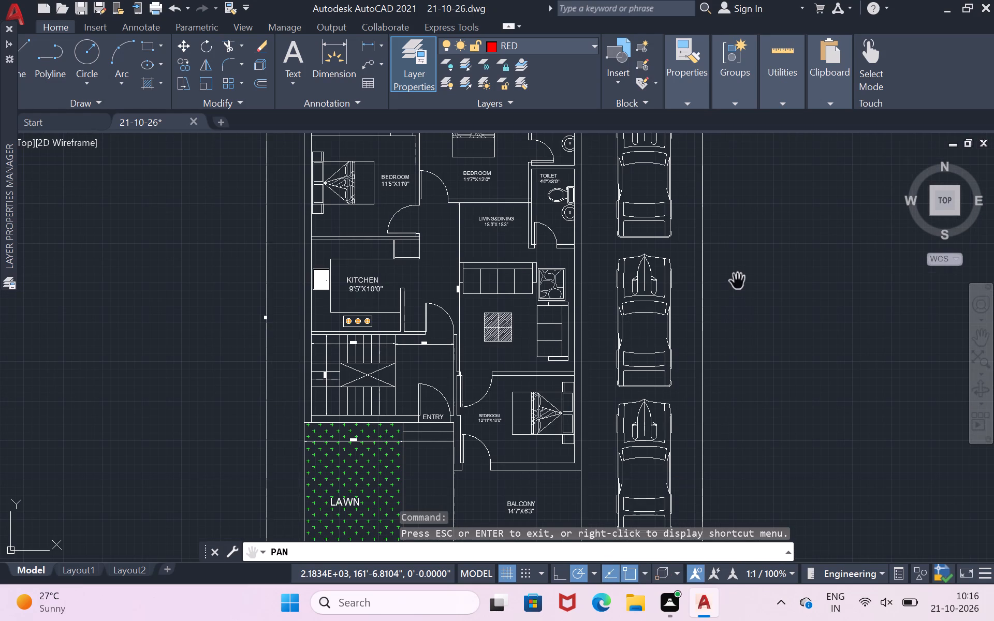
scroll(738, 282, "down", 1)
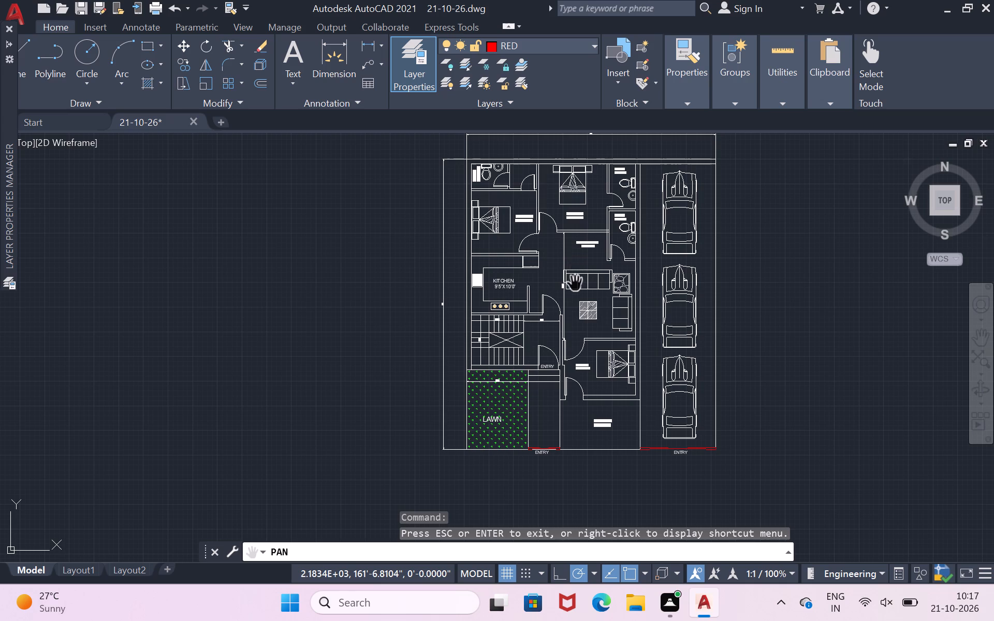
scroll(574, 291, "up", 2)
scroll(672, 407, "up", 1)
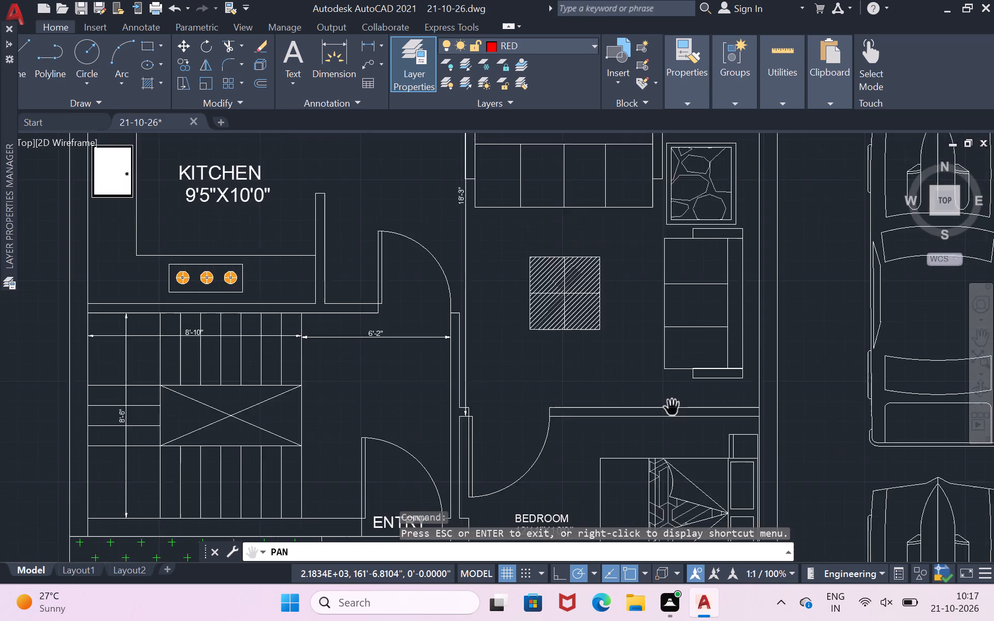
scroll(672, 407, "up", 1)
key("Return")
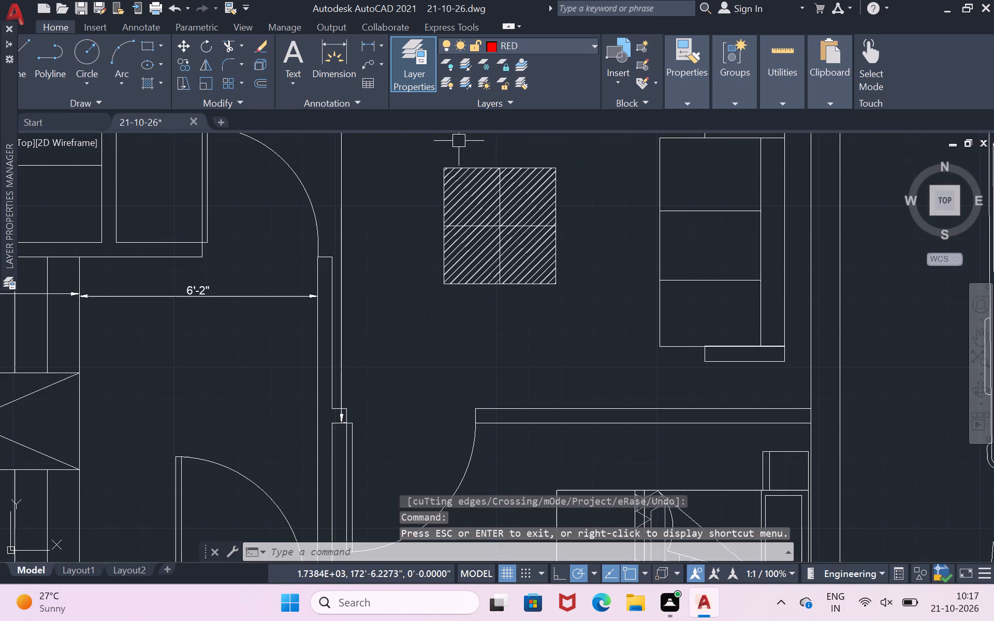
left_click(516, 40)
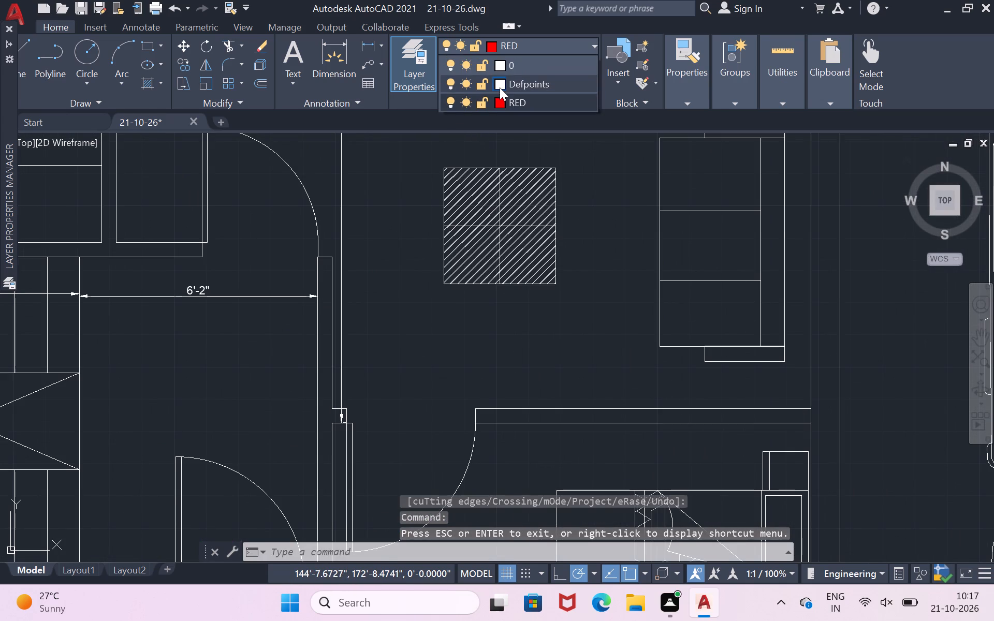
left_click(505, 79)
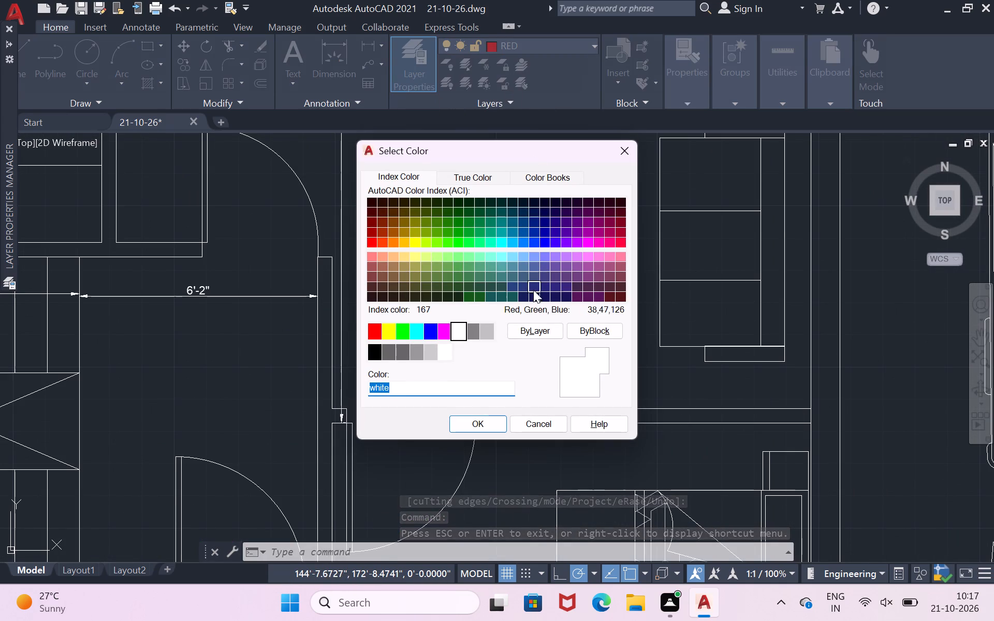
left_click(497, 419)
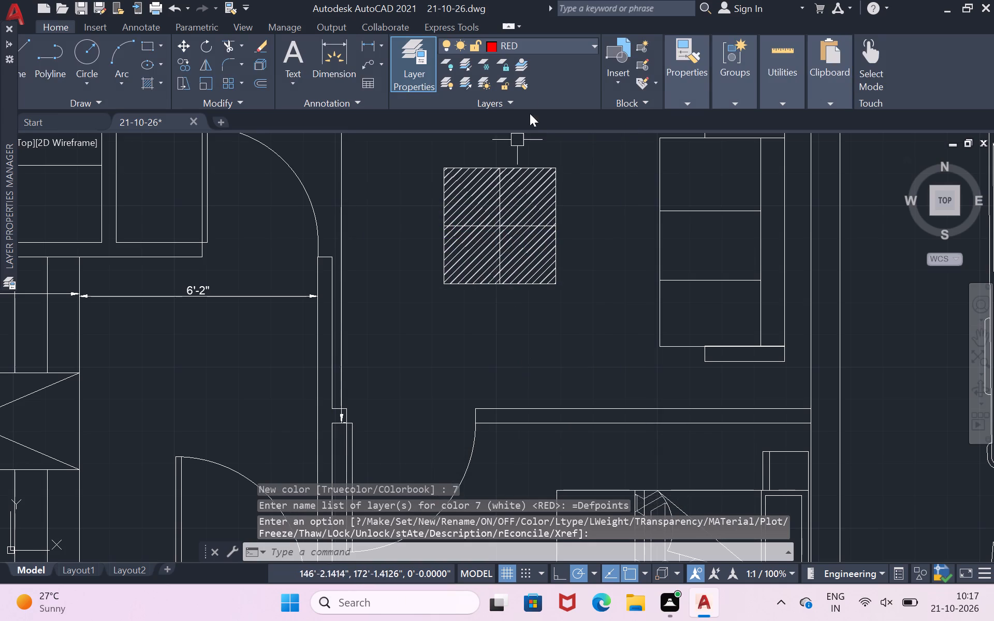
left_click(553, 41)
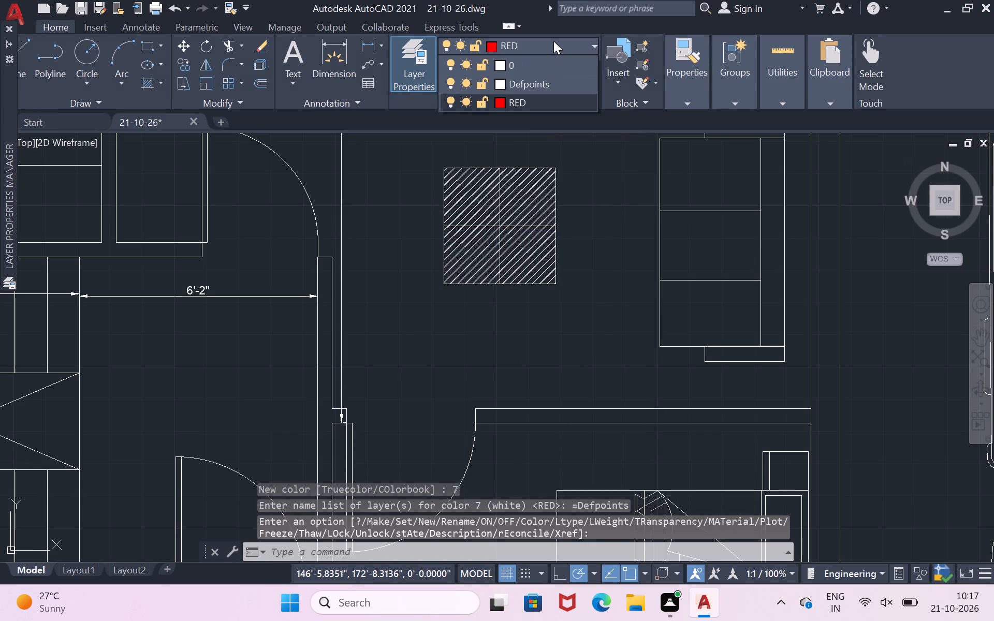
left_click(554, 66)
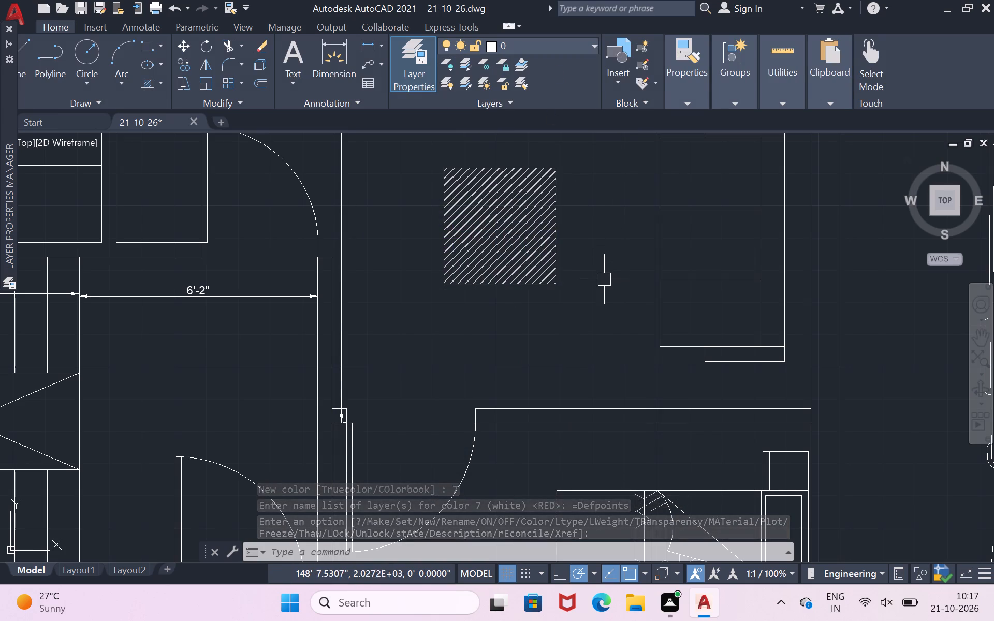
Draw a rectangle about 3'-9" by 1.9" on the living-room face of the wall shared with the south bedroom.
key("l")
key("Return")
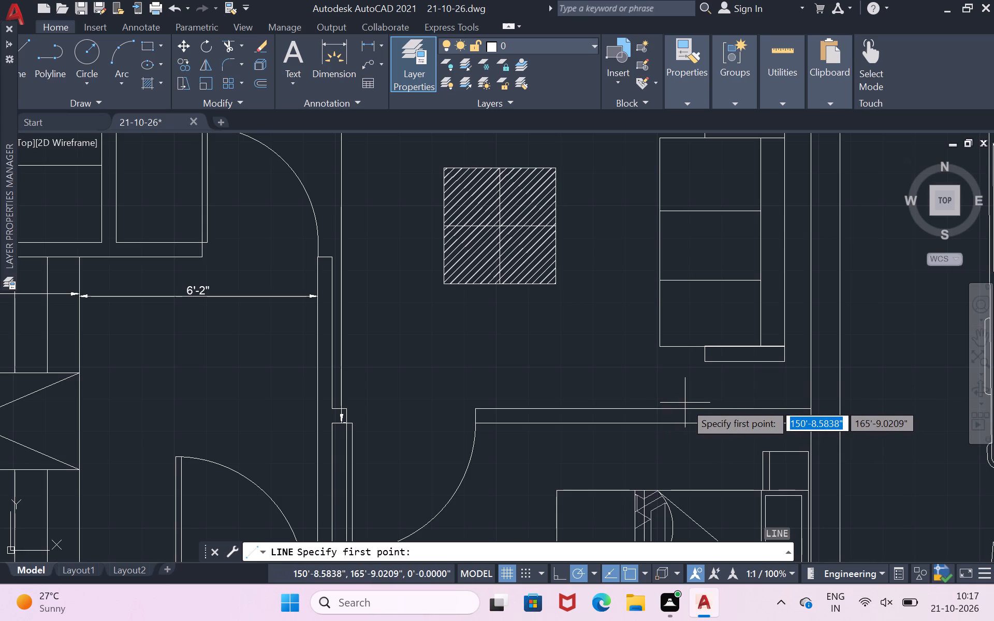
scroll(681, 406, "up", 1)
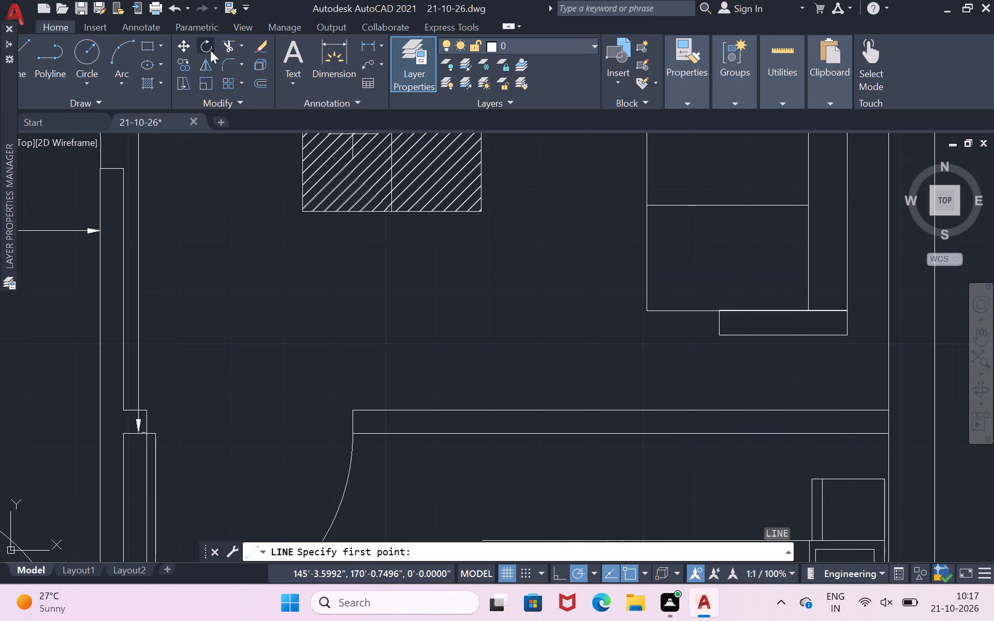
left_click(148, 49)
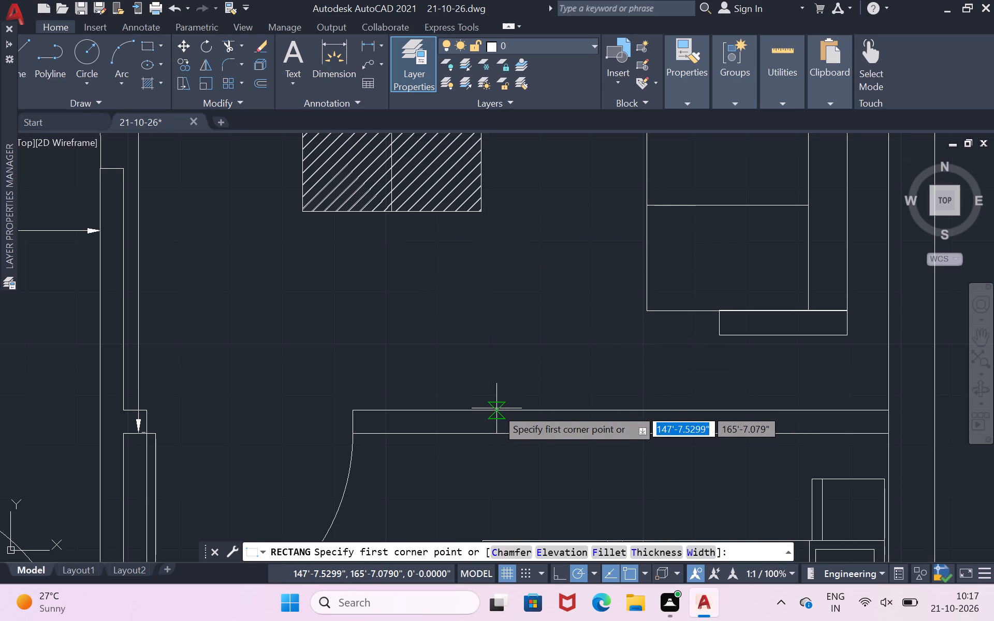
left_click(496, 410)
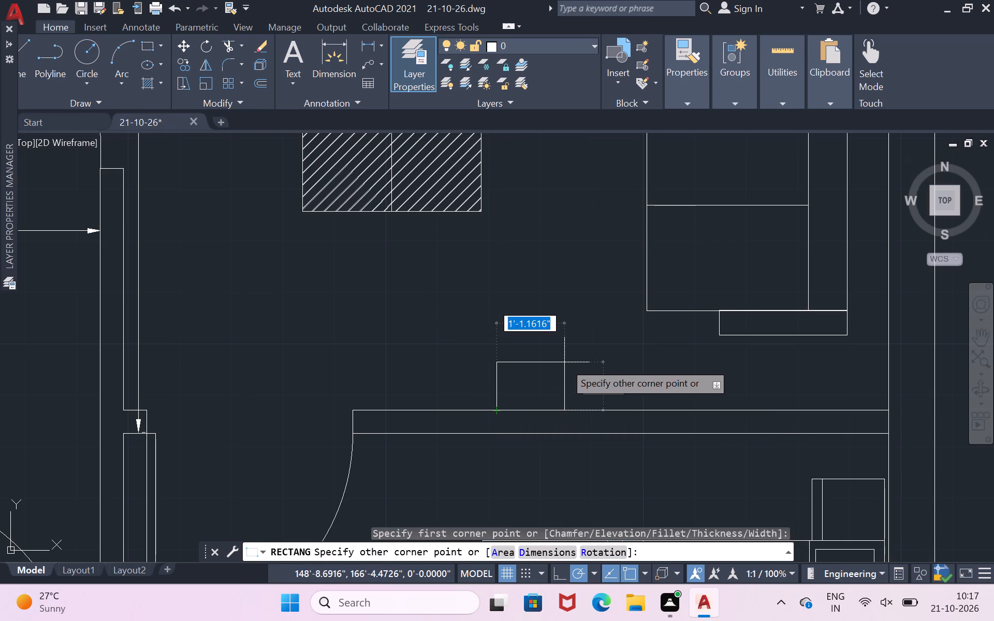
left_click(729, 401)
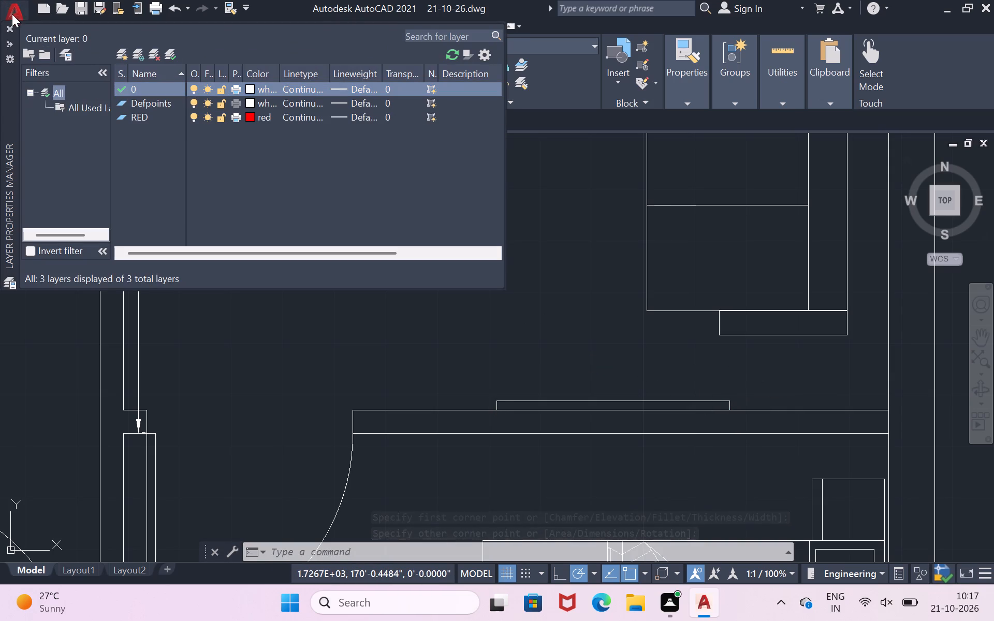
Close the Layer Properties Manager.
left_click(7, 25)
Draw a slanted line about 1.7" long off the wall unit's north edge near its east end, continuing about 3'-4" west parallel to the unit.
left_click(28, 55)
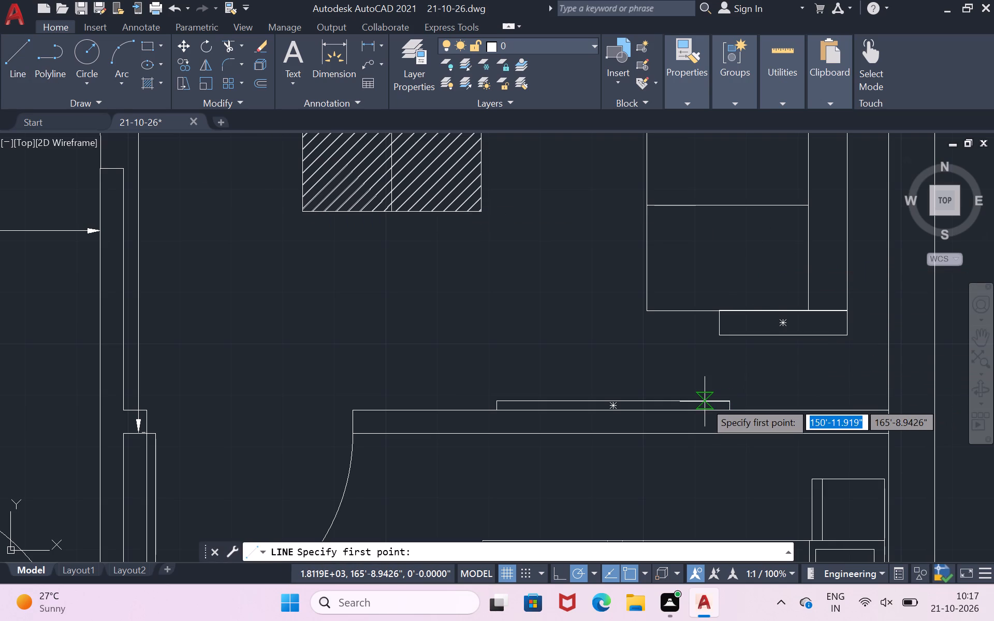
scroll(705, 402, "up", 2)
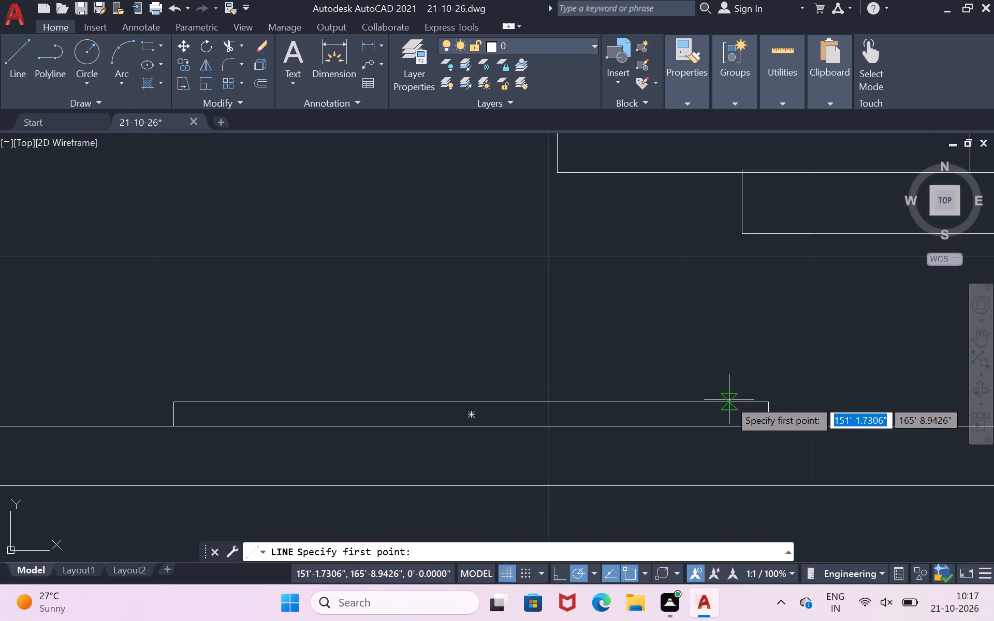
left_click(727, 401)
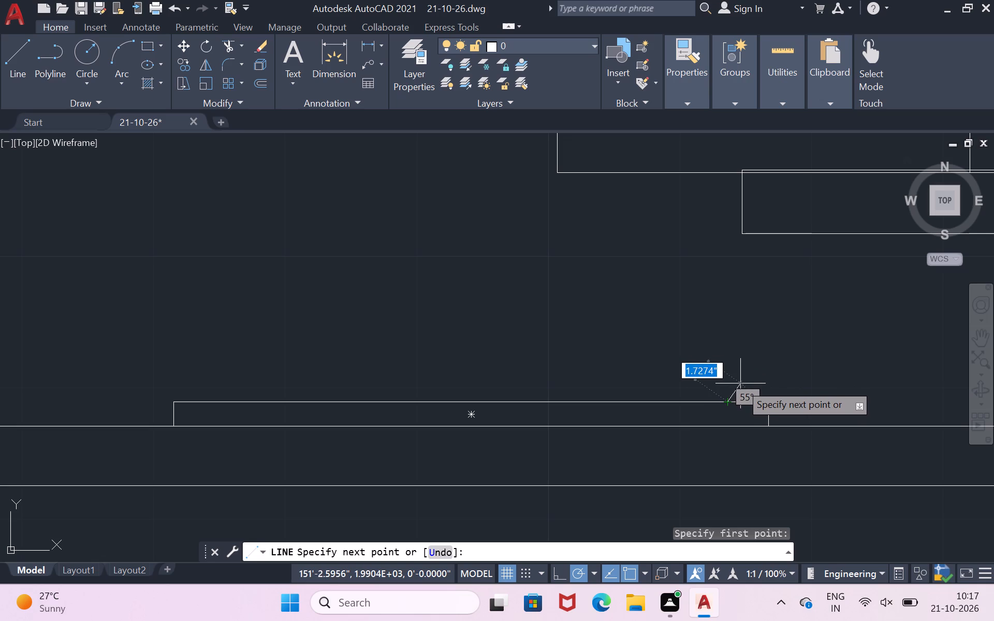
left_click(740, 383)
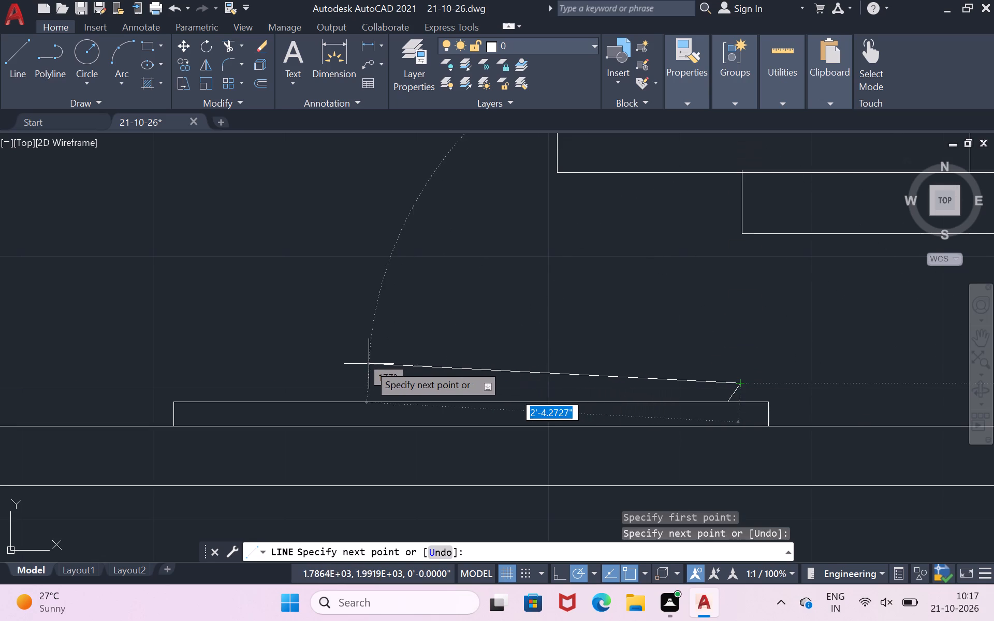
left_click(212, 383)
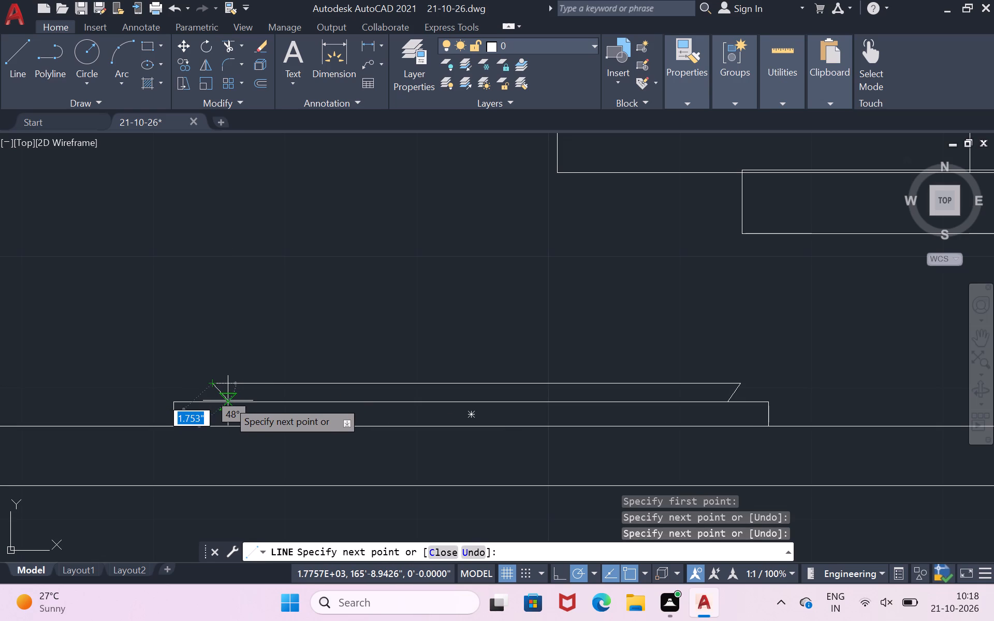
scroll(228, 401, "up", 2)
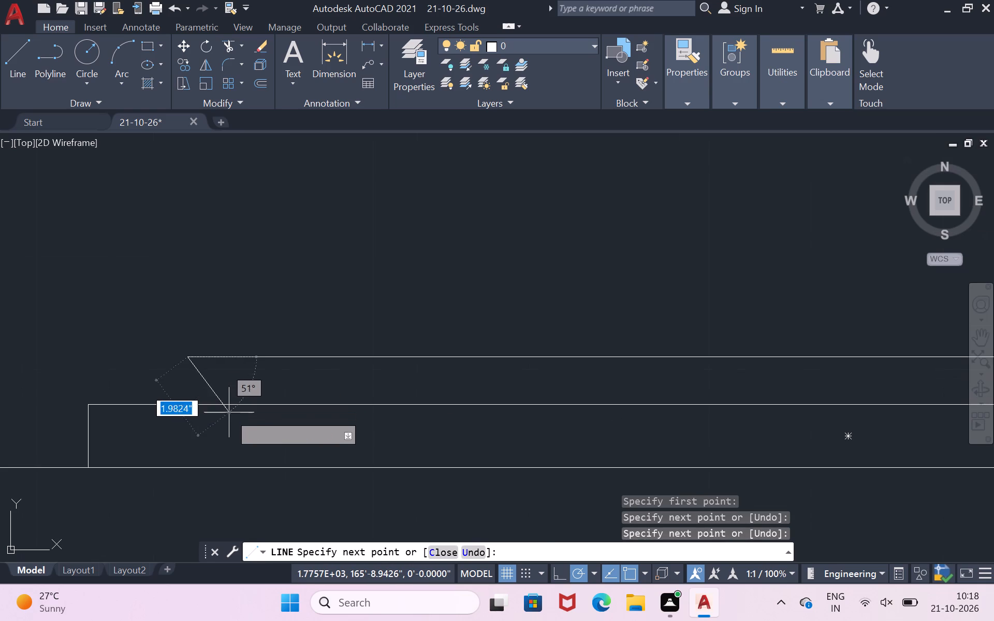
scroll(233, 405, "down", 1)
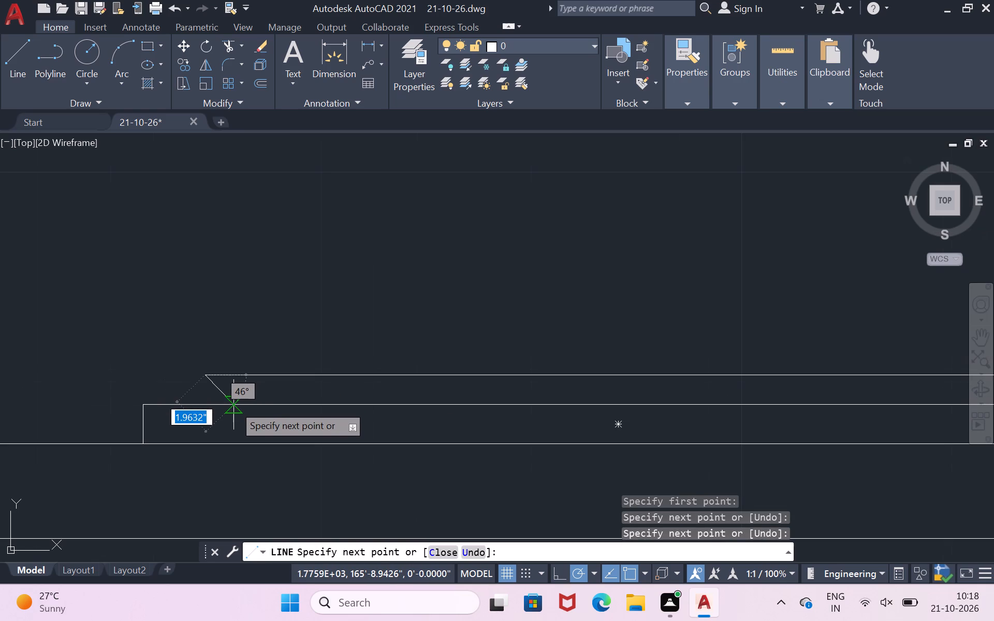
scroll(234, 405, "down", 1)
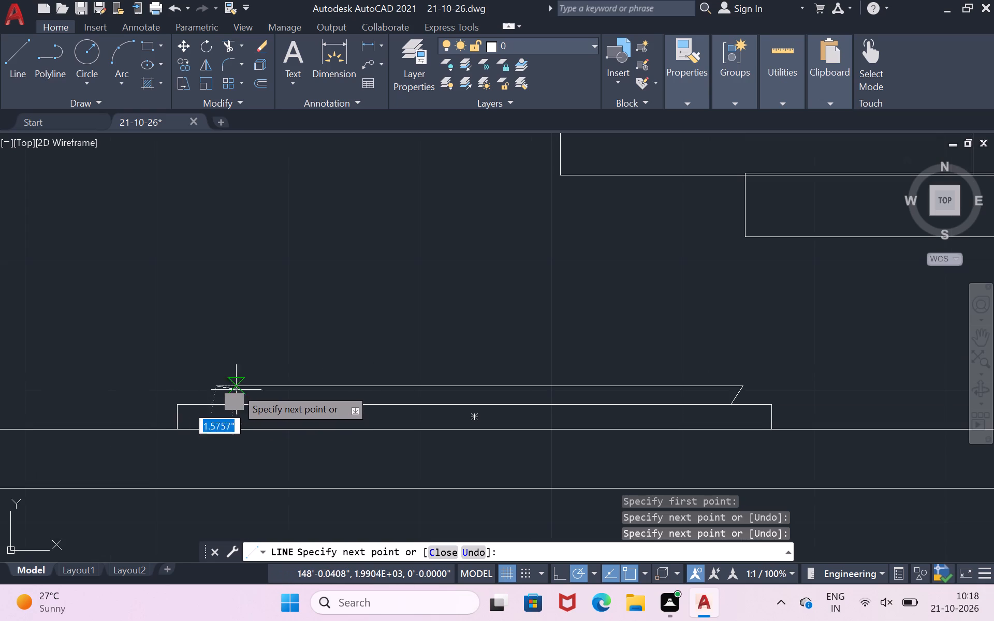
key("Return")
Close the screen outline's west end with a slanted line about 2.1" long down to the wall unit's north edge.
scroll(212, 381, "up", 2)
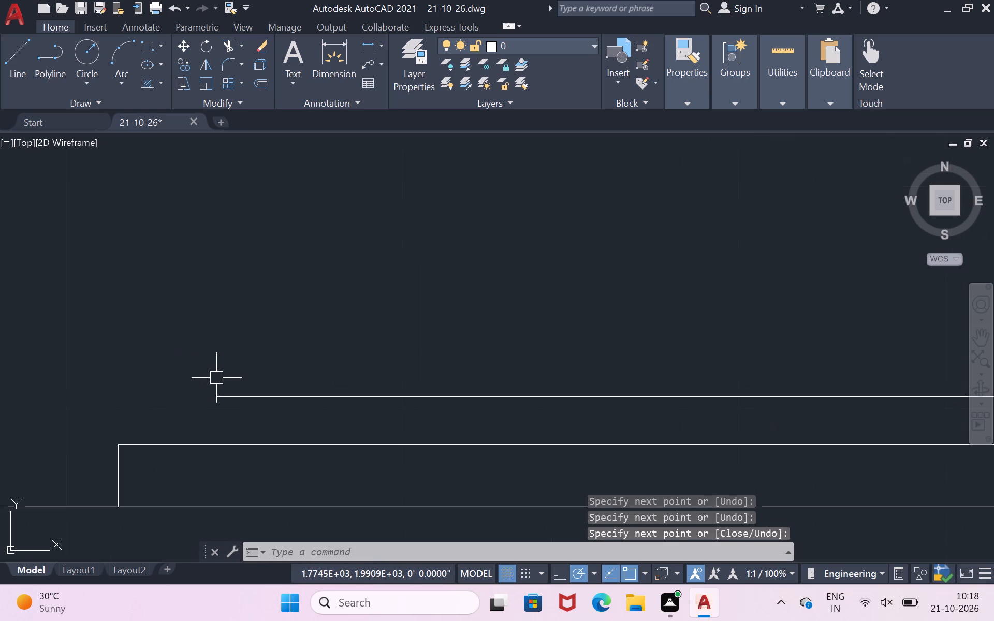
key("l")
key("Return")
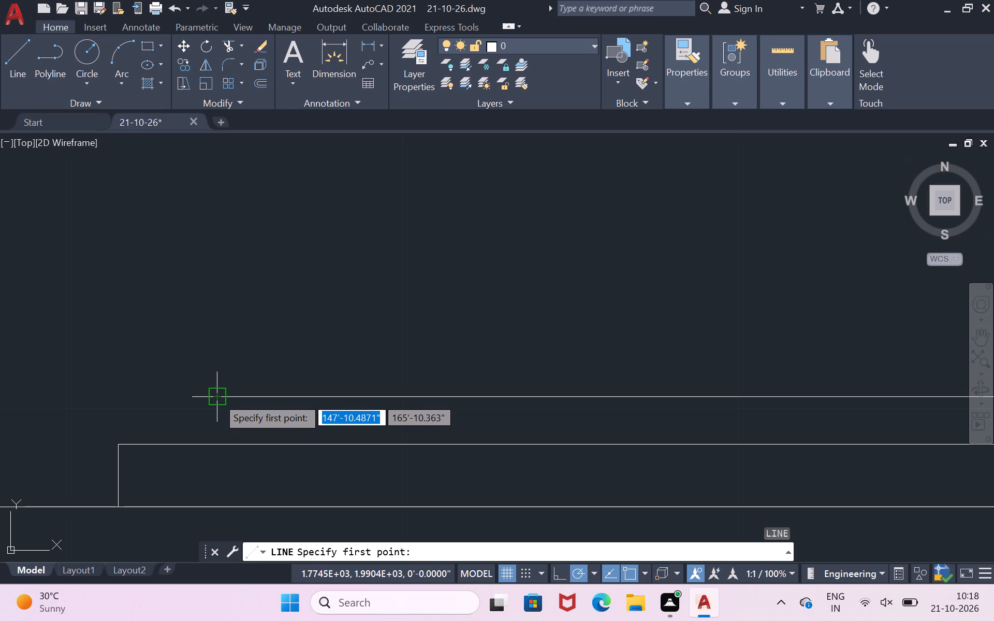
left_click(217, 397)
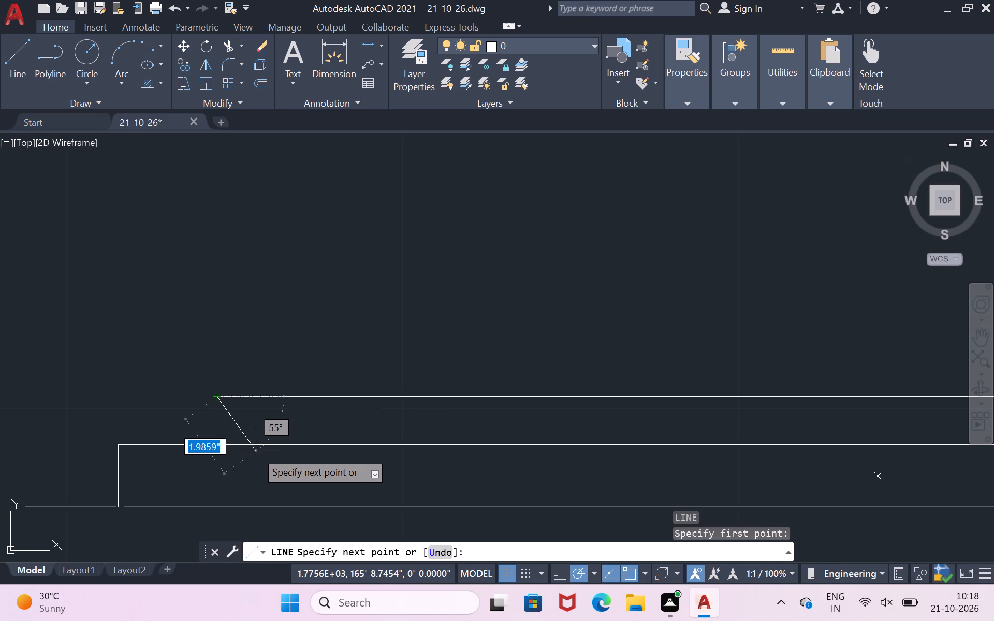
scroll(258, 443, "up", 1)
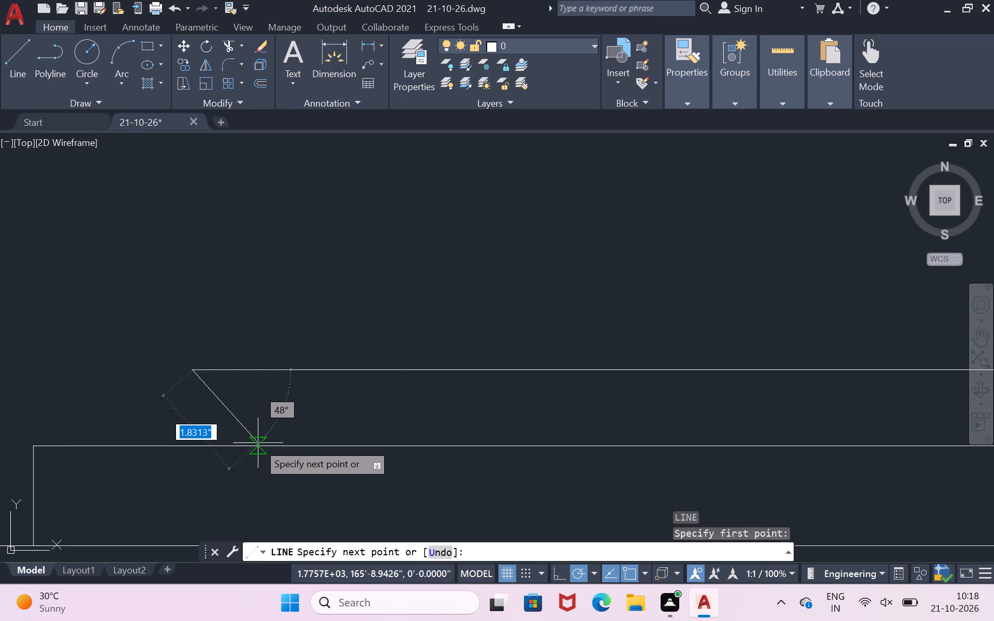
scroll(258, 443, "up", 1)
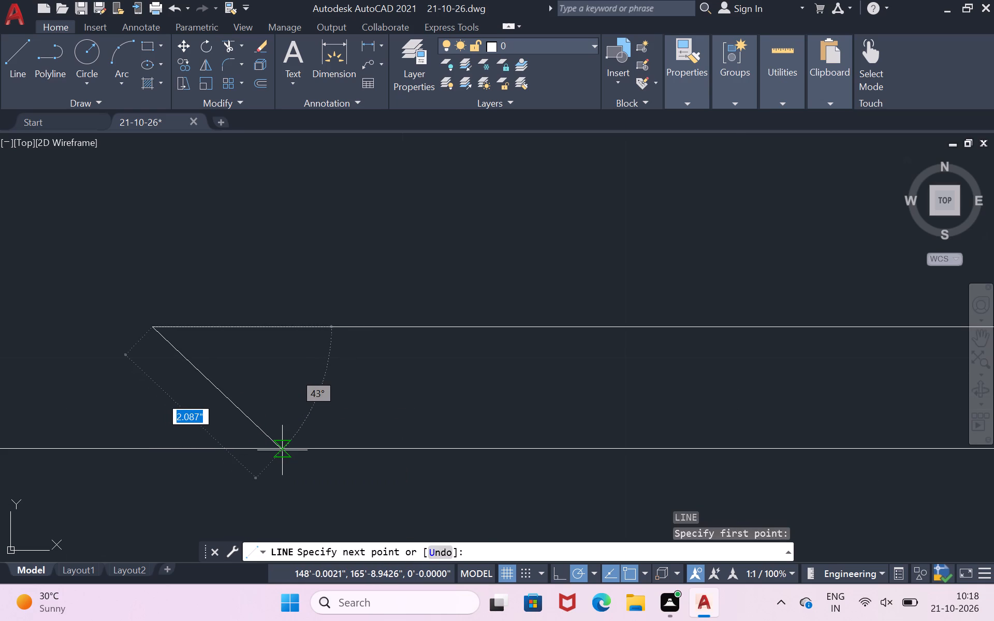
left_click(282, 449)
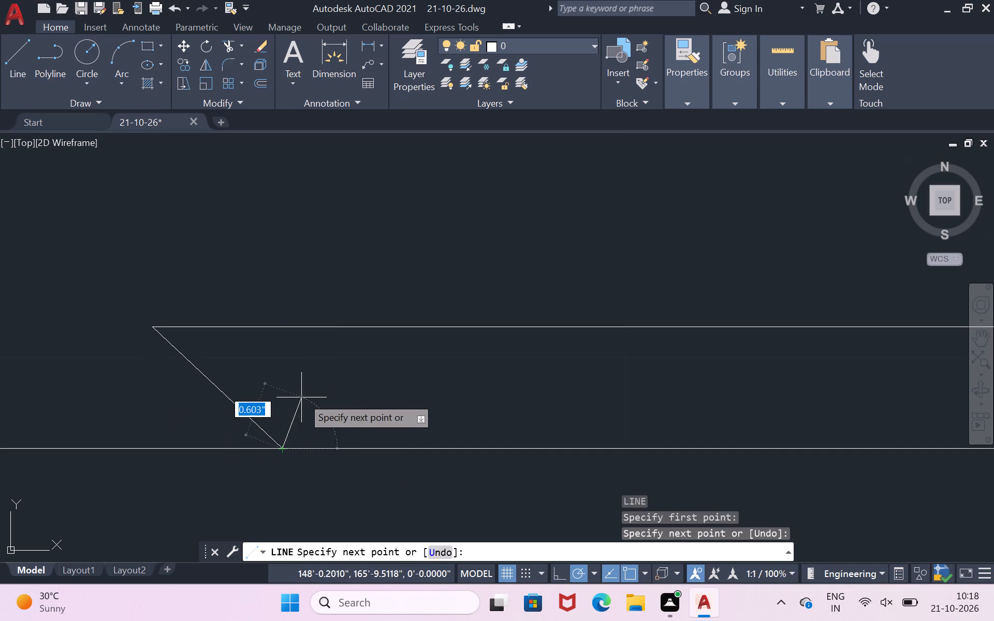
key("Return")
Add the single-line multiline text label "TV UNIT" at 2.5" height just north of the screen outline in the living room.
scroll(304, 382, "down", 3)
scroll(434, 364, "down", 2)
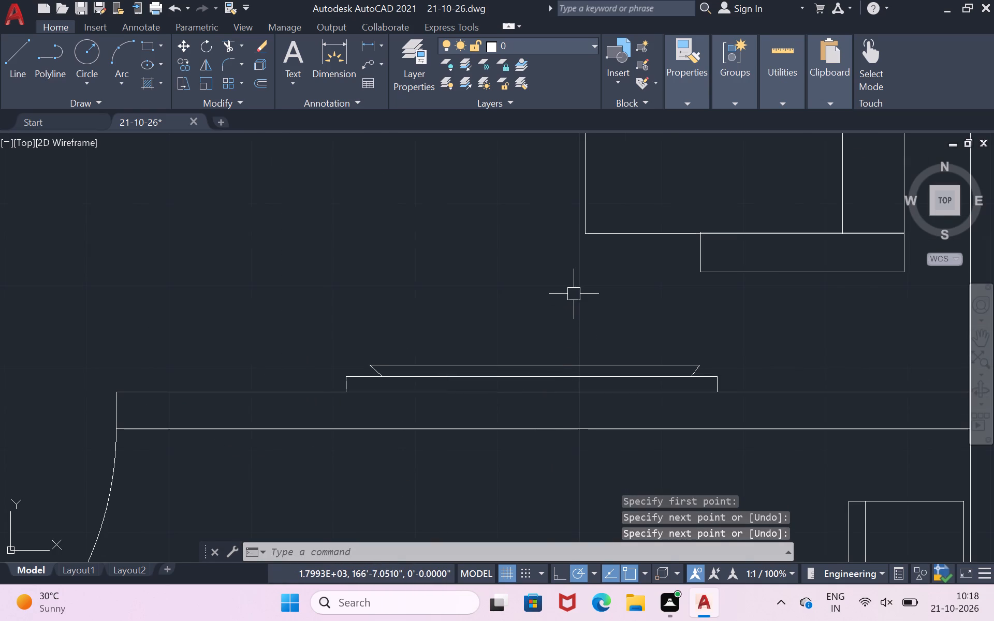
scroll(578, 286, "down", 2)
scroll(556, 313, "up", 2)
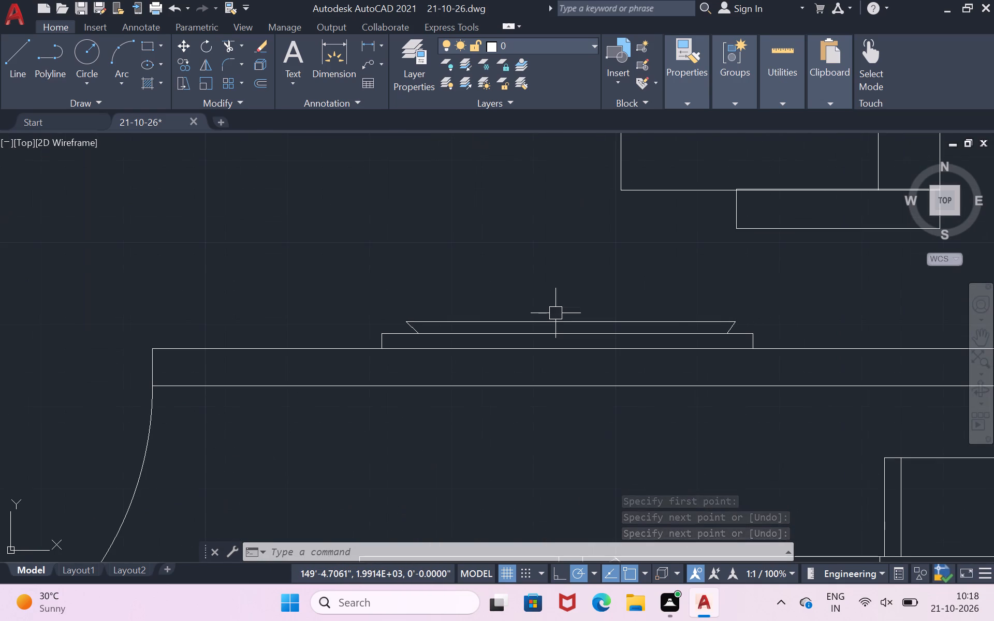
key("t")
key("Return")
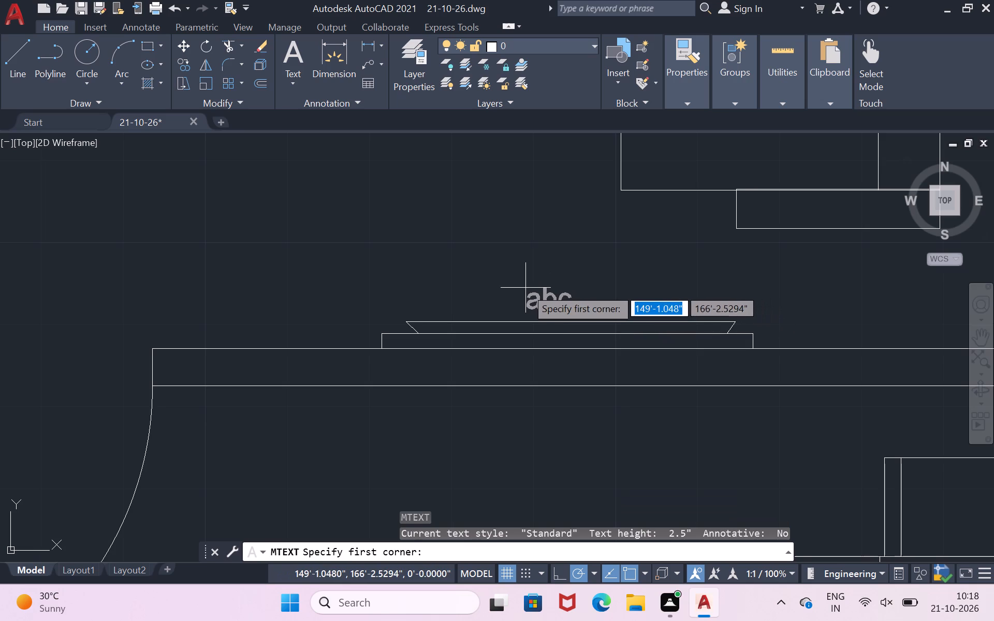
left_click(525, 288)
left_click(610, 304)
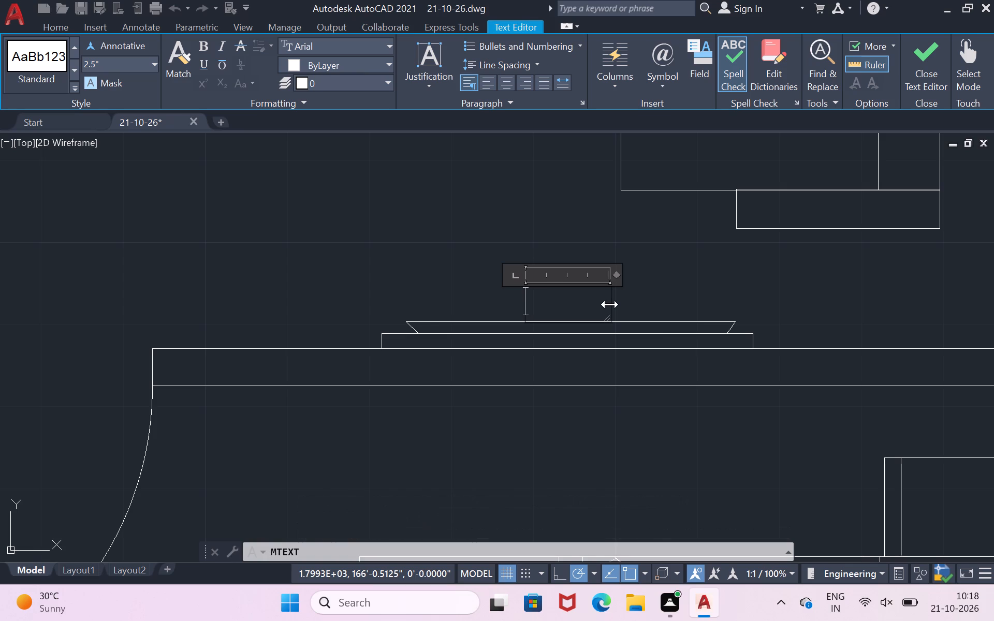
key("t")
type("V UNI")
key("BackSpace")
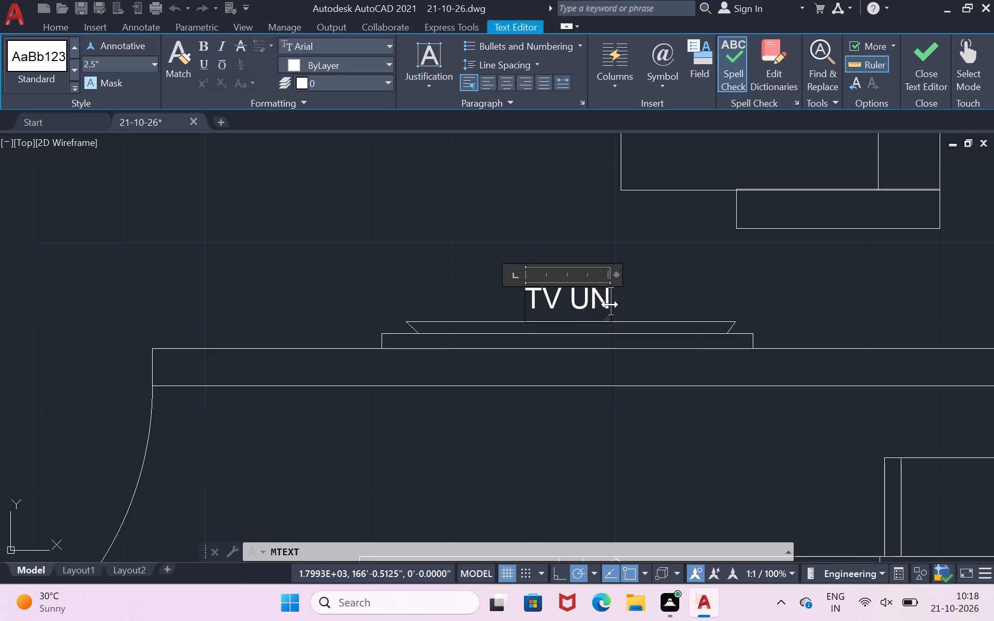
type("IT")
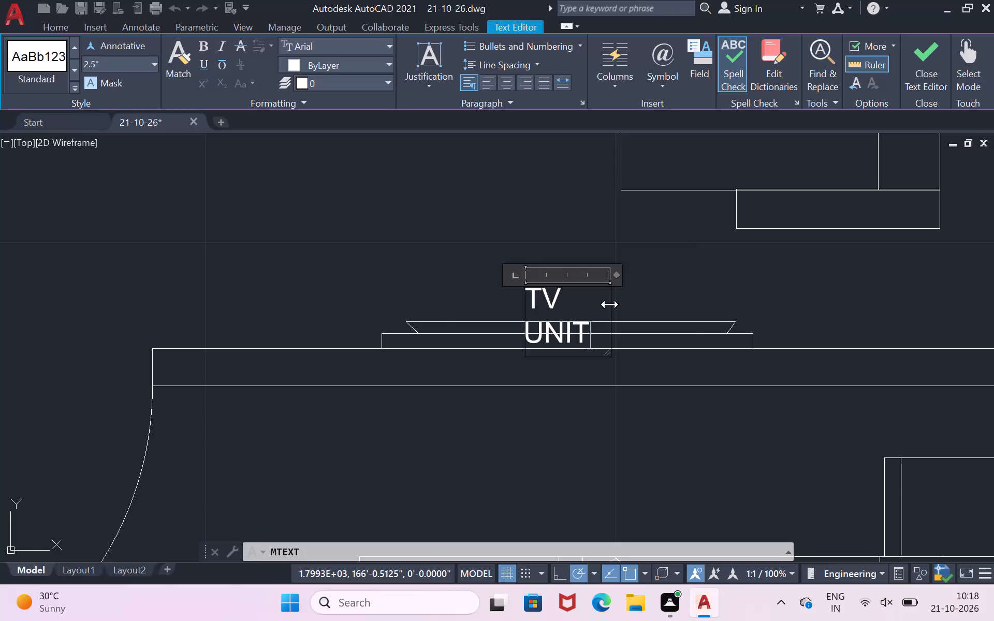
key("BackSpace")
key("BackSpace")
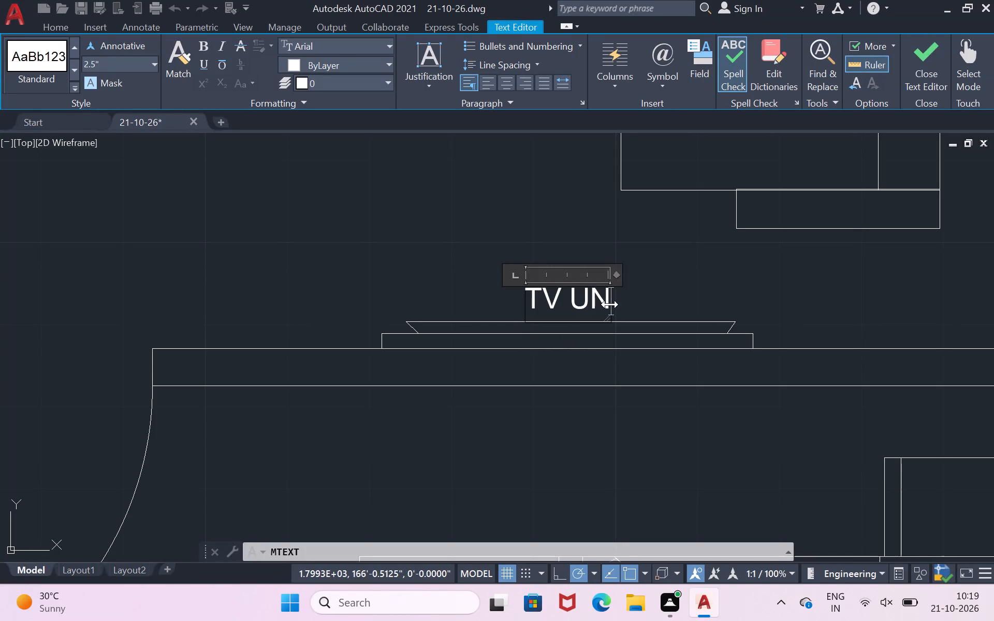
key("BackSpace")
key("BackSpace")
key("BackSpace")
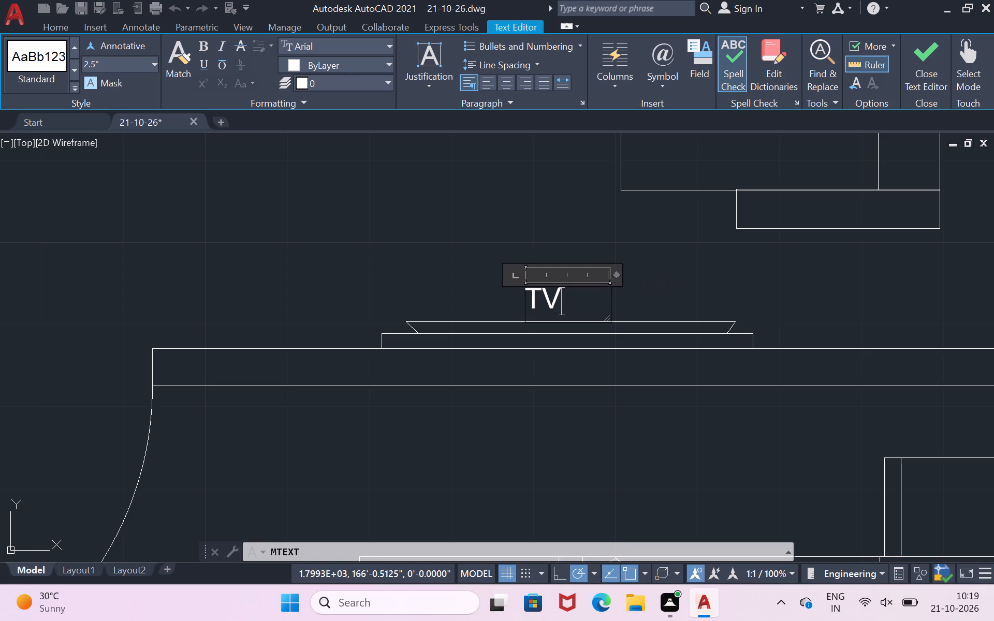
left_click_drag(610, 303, 632, 299)
key("space")
type("UNI")
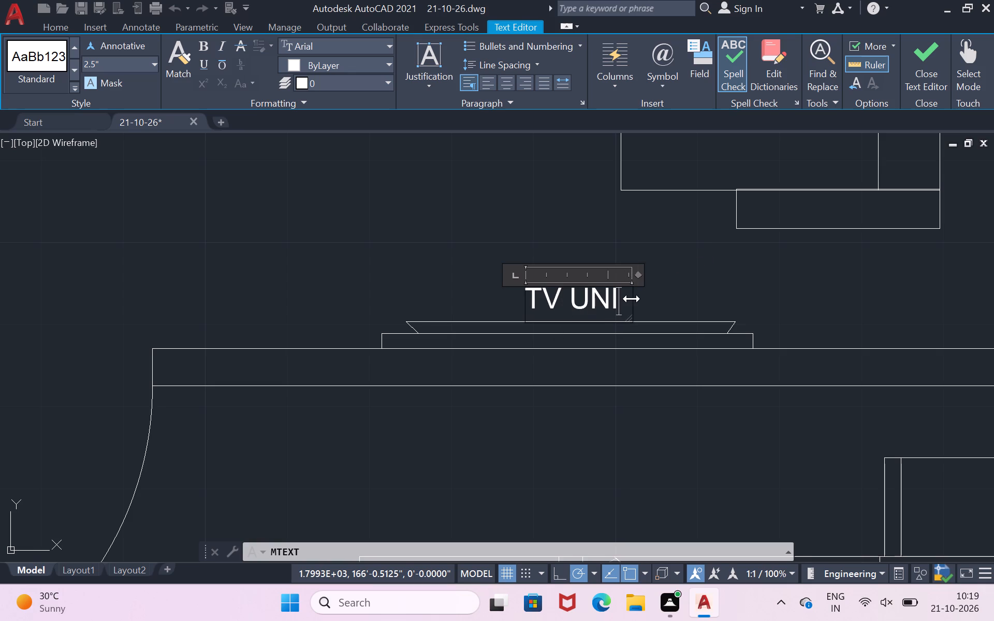
key("t")
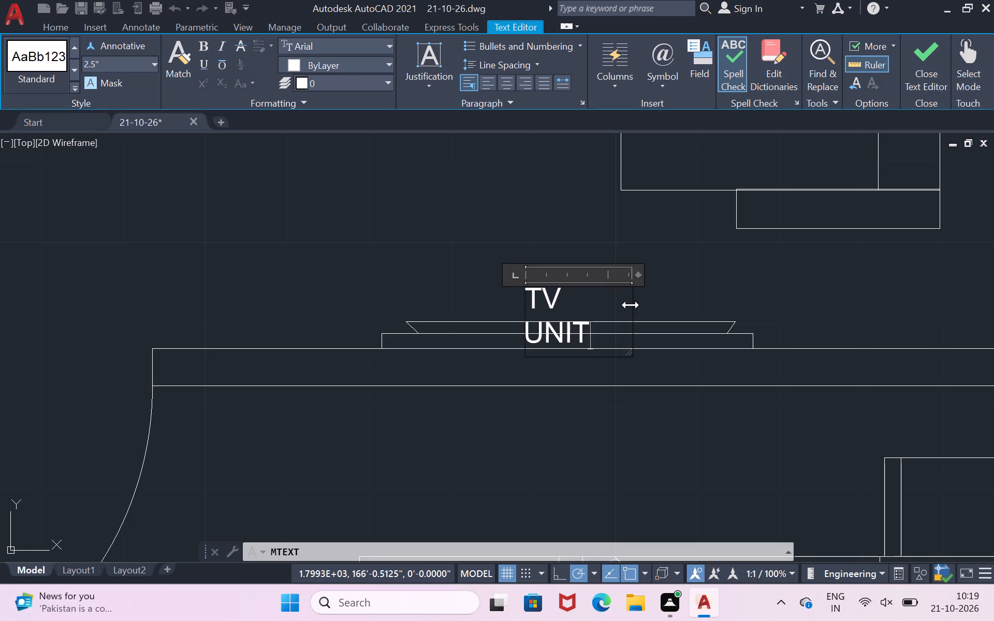
left_click_drag(631, 305, 670, 300)
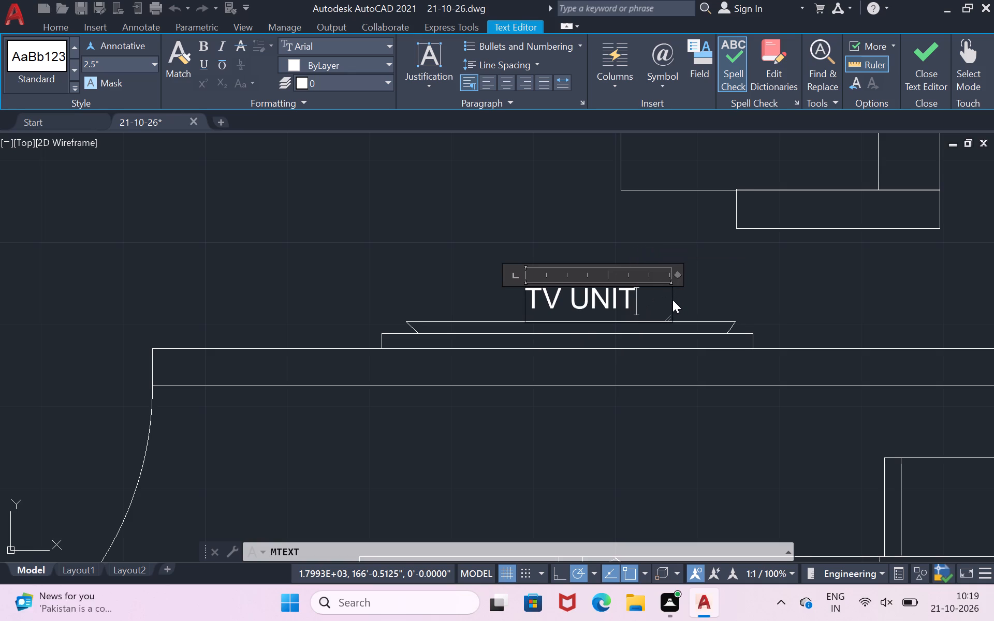
key("Return")
left_click(718, 299)
Move the "TV UNIT" label slightly west so it sits centred over the screen outline.
scroll(594, 308, "down", 3)
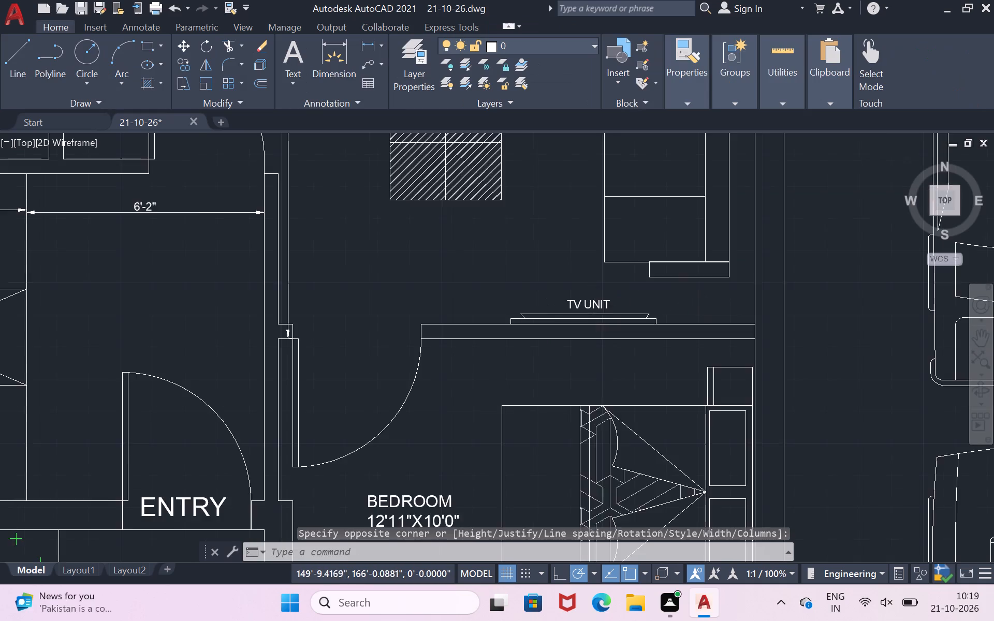
scroll(594, 305, "up", 3)
left_click(594, 305)
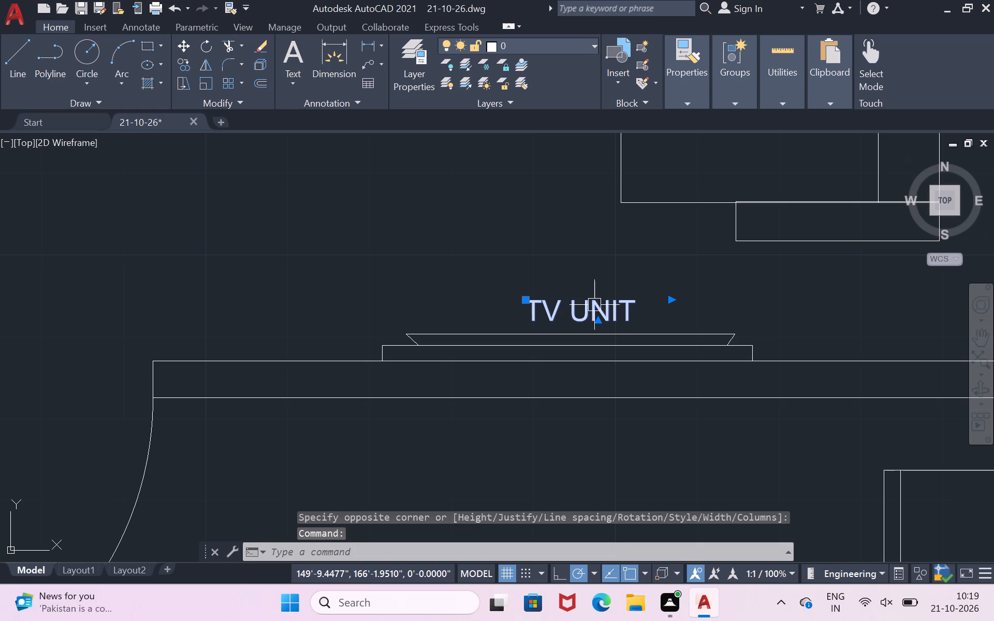
left_click_drag(594, 305, 589, 305)
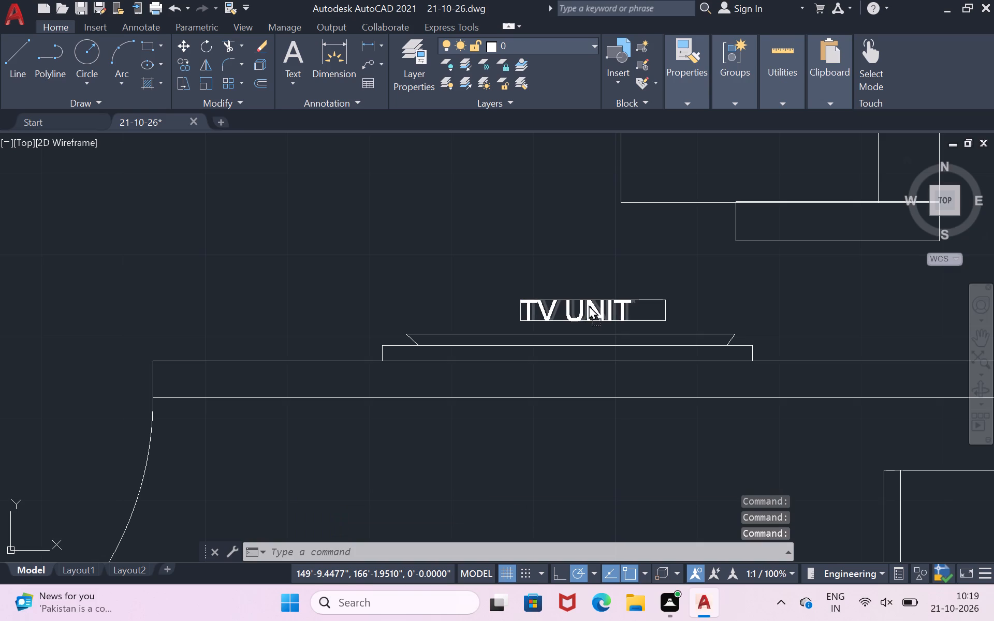
left_click_drag(589, 305, 577, 305)
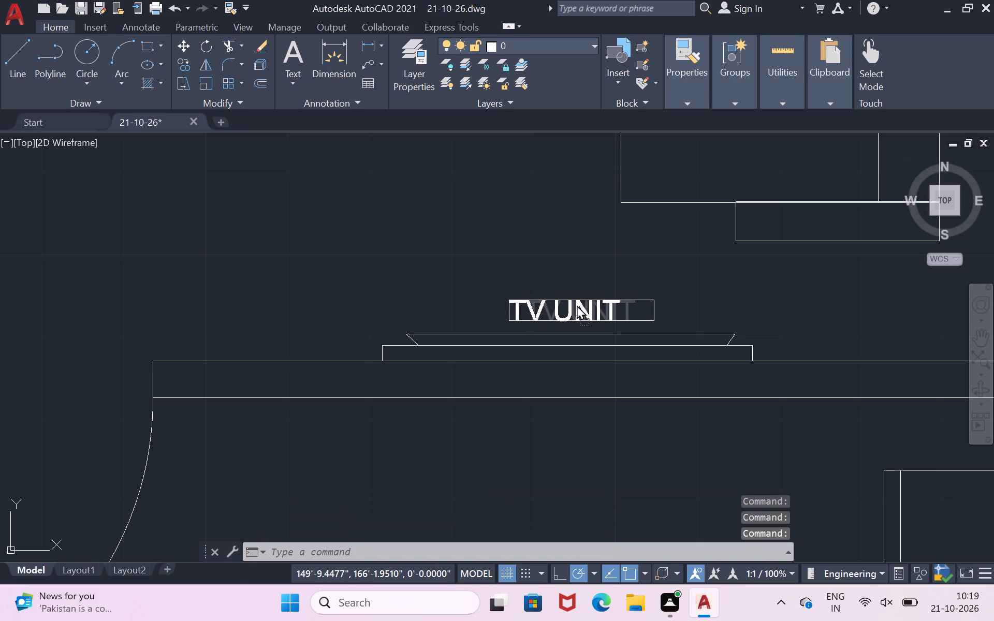
left_click_drag(577, 305, 569, 307)
left_click(568, 306)
key("Return")
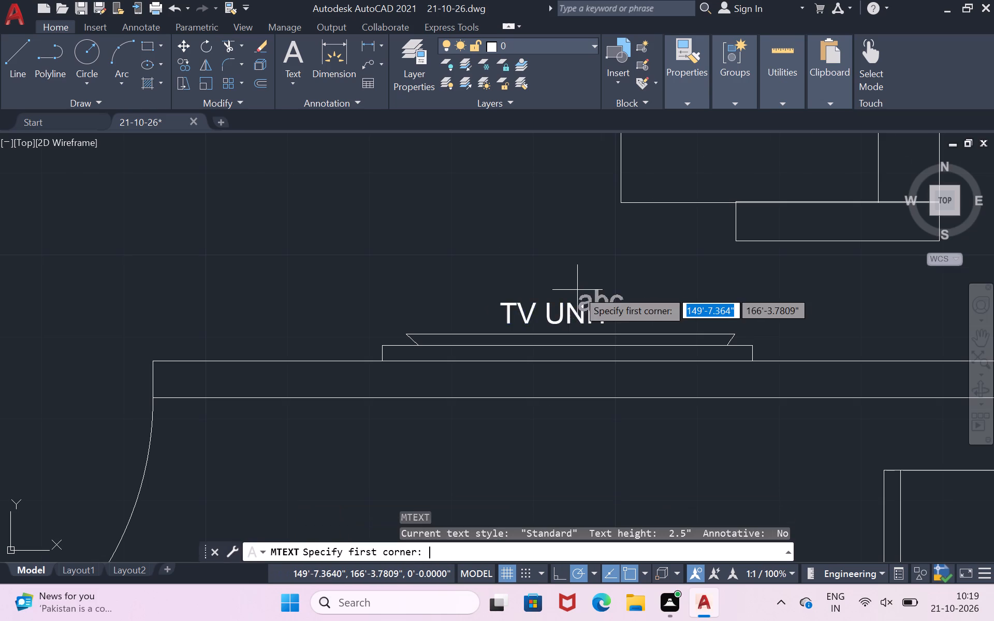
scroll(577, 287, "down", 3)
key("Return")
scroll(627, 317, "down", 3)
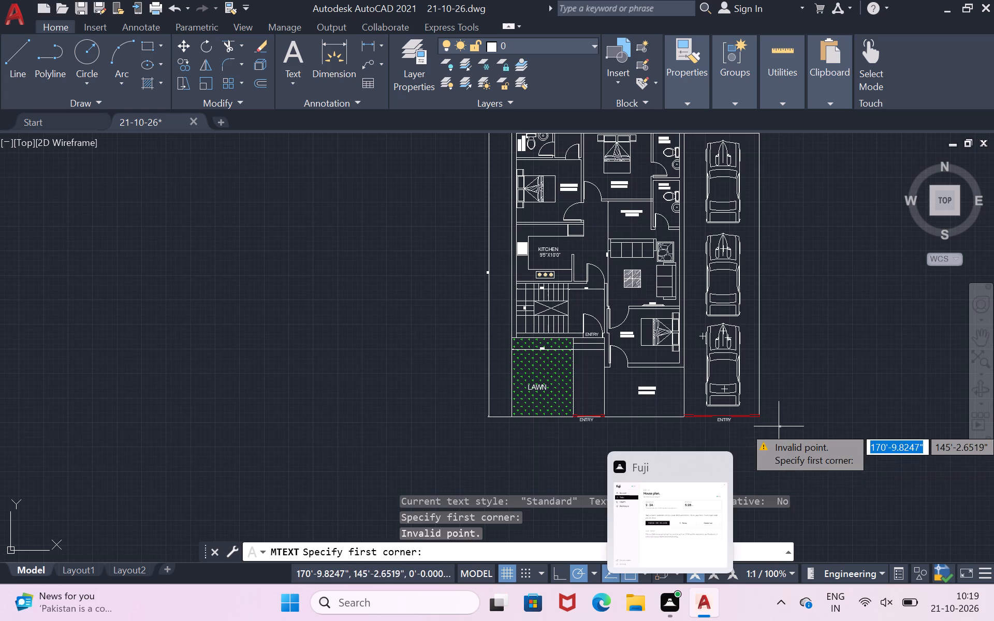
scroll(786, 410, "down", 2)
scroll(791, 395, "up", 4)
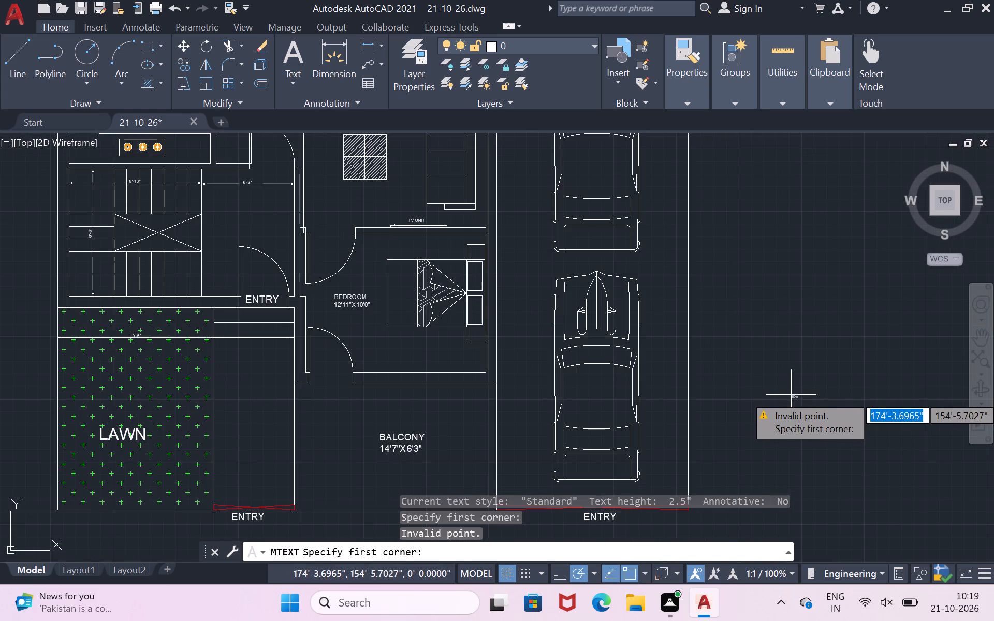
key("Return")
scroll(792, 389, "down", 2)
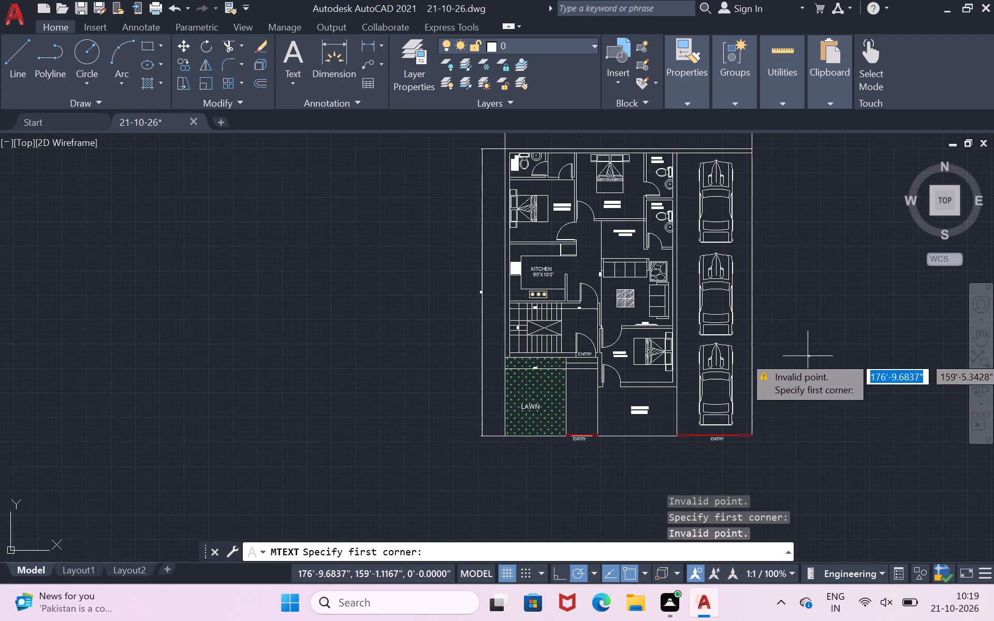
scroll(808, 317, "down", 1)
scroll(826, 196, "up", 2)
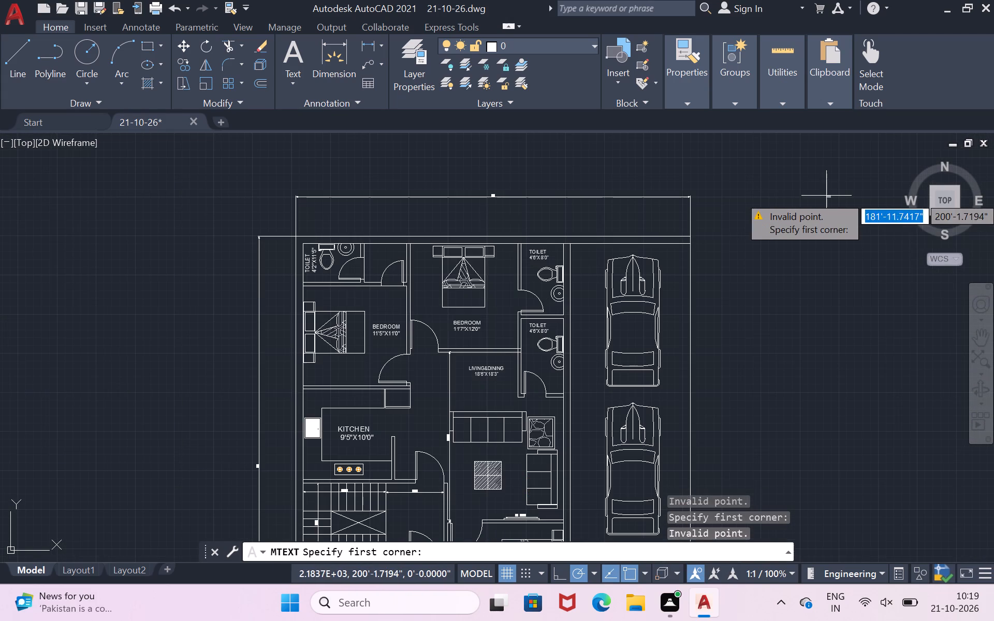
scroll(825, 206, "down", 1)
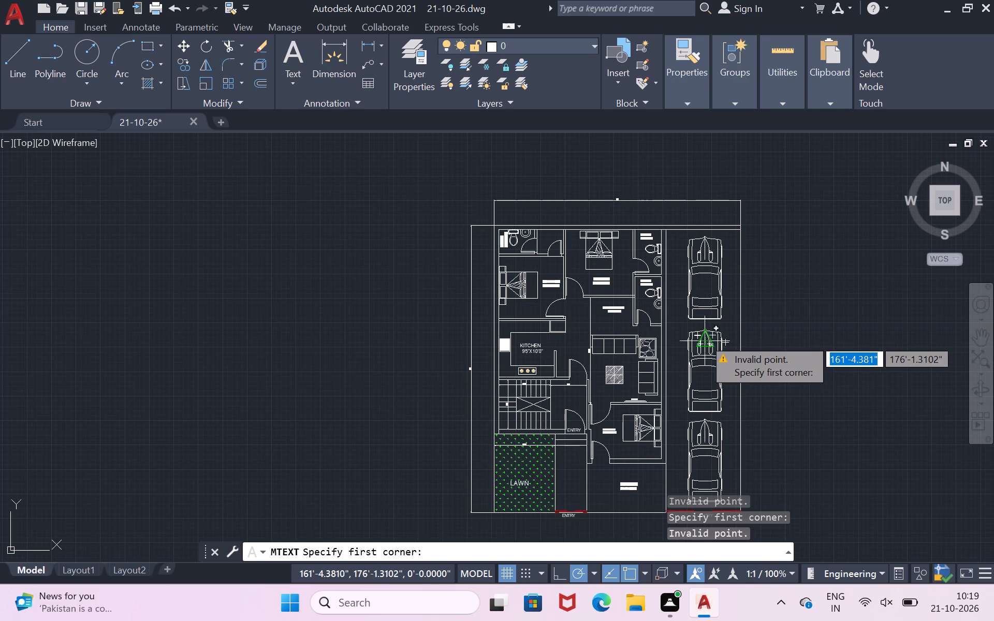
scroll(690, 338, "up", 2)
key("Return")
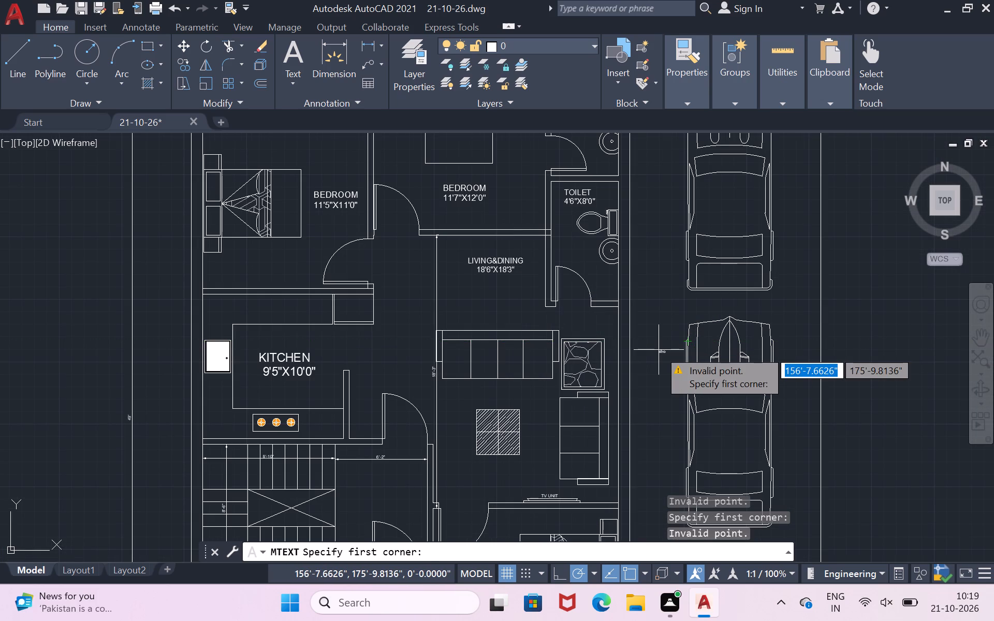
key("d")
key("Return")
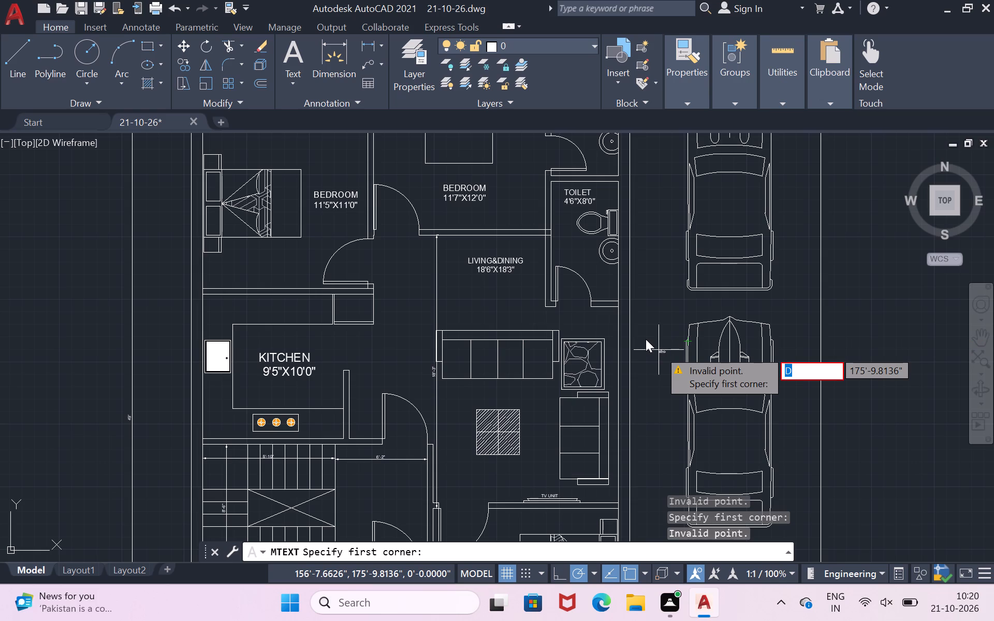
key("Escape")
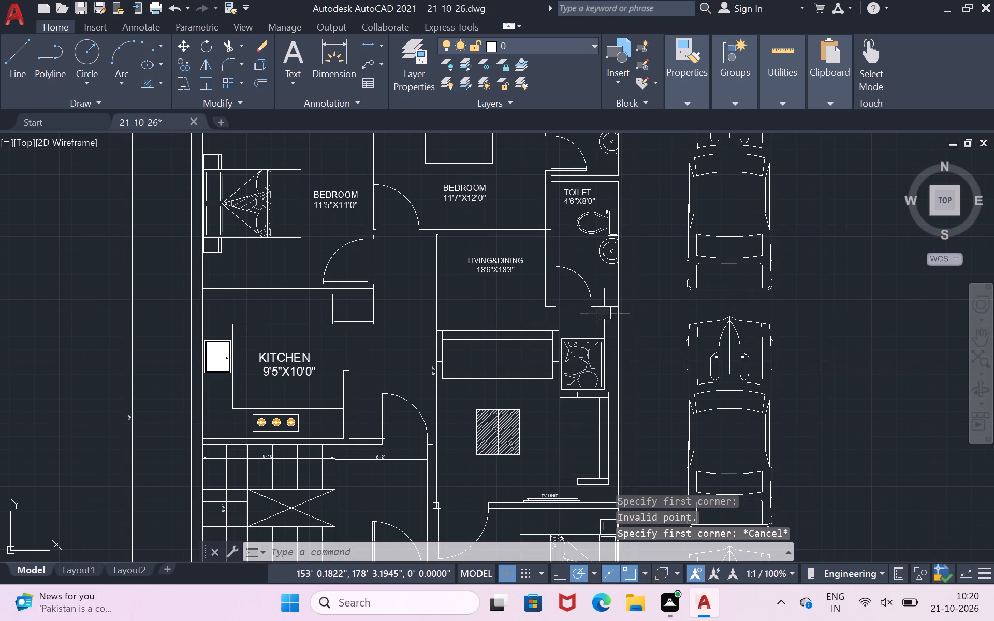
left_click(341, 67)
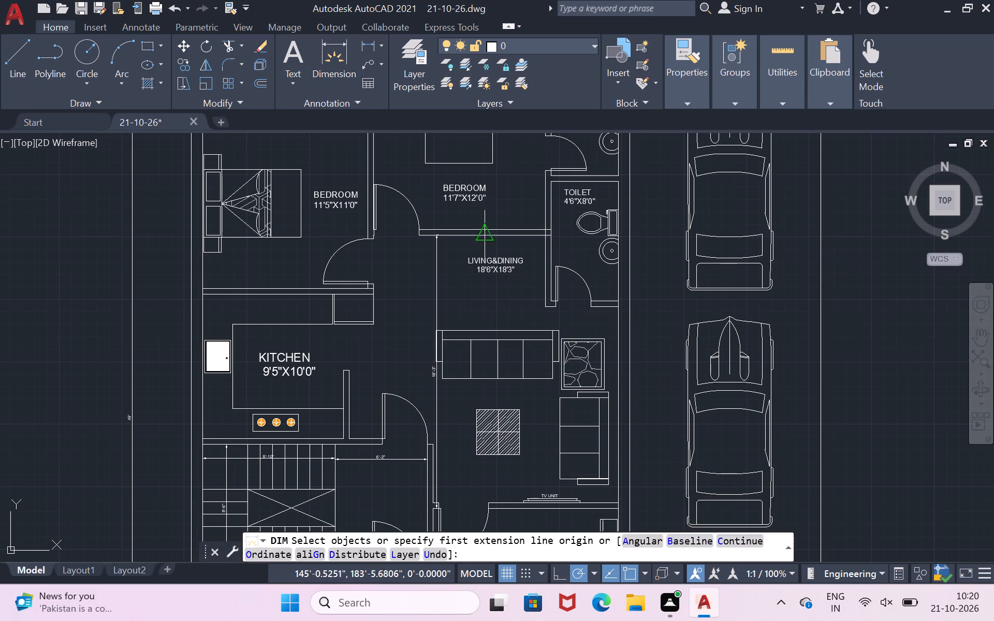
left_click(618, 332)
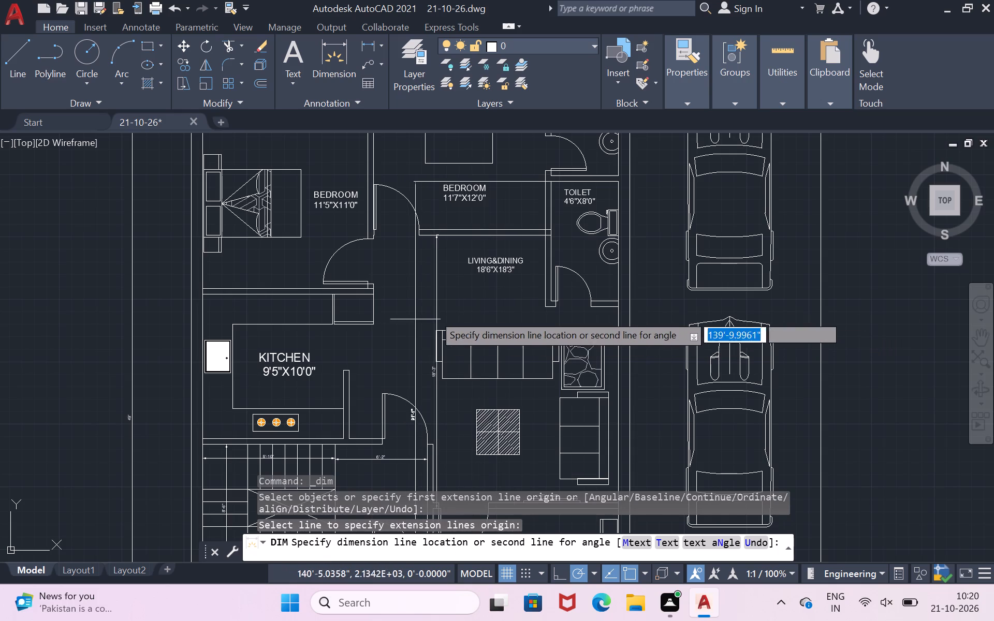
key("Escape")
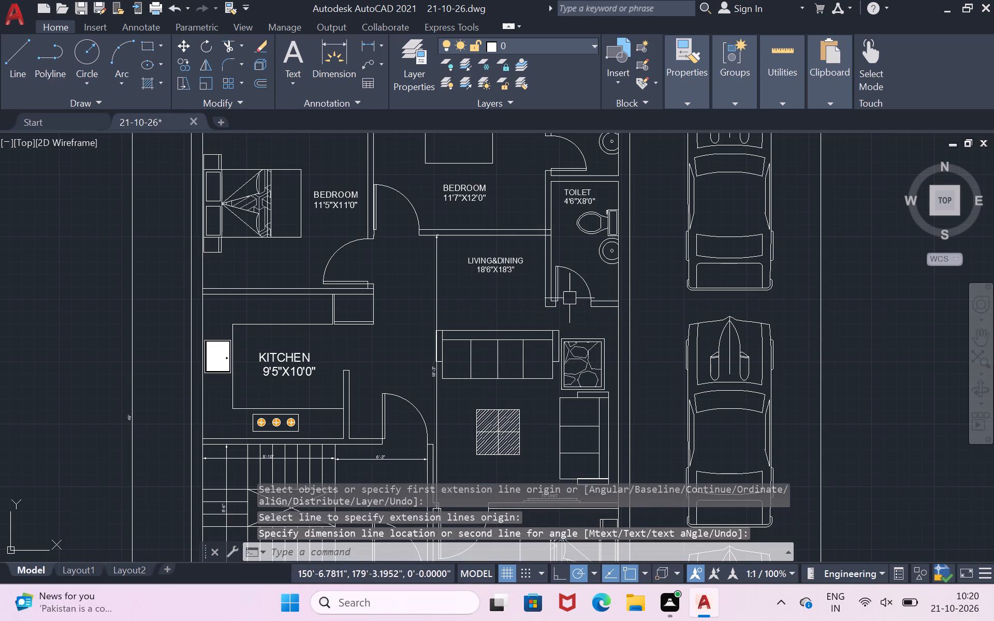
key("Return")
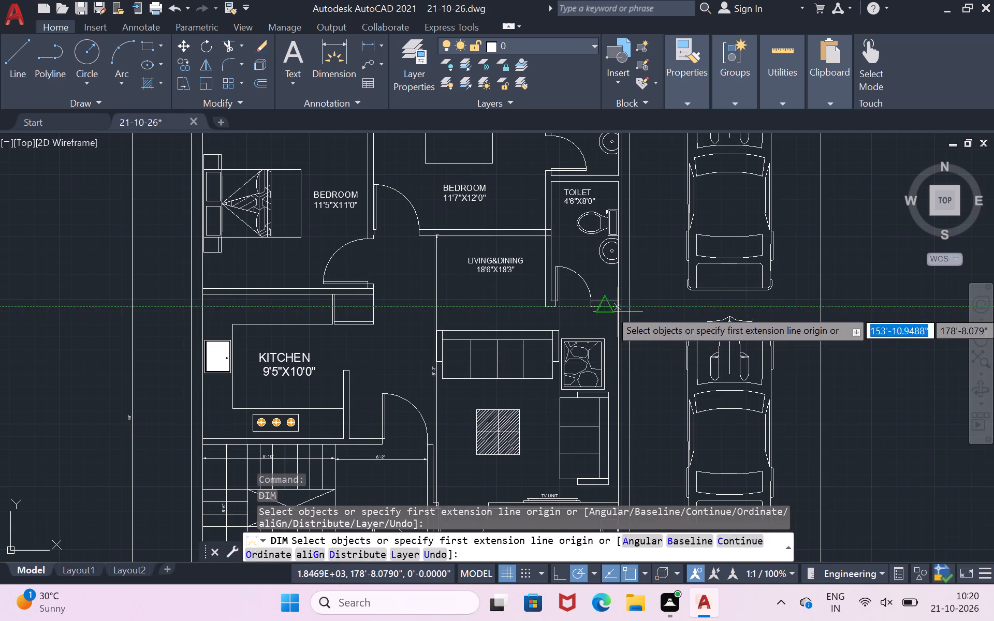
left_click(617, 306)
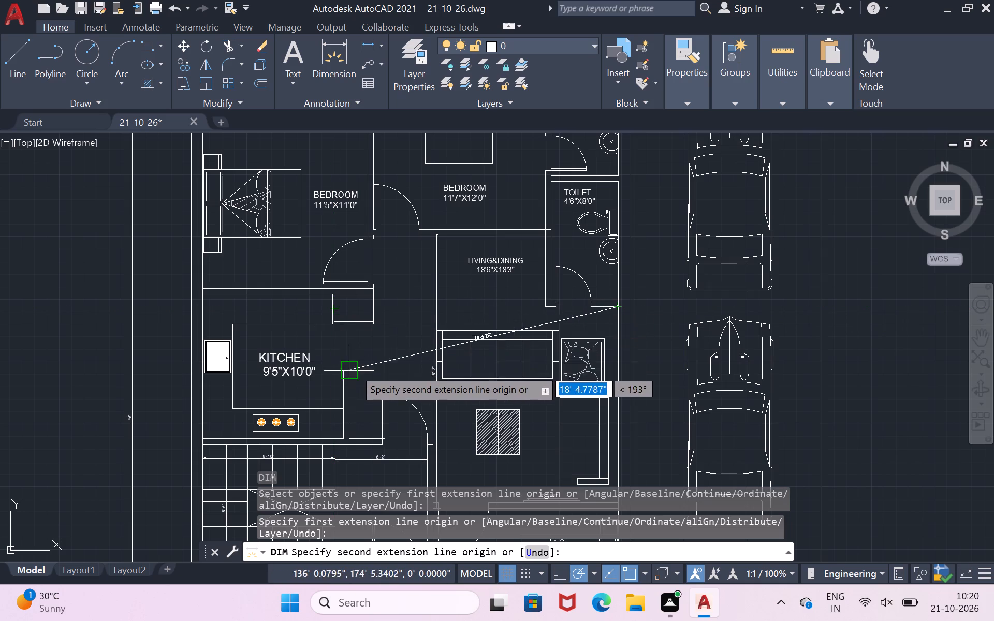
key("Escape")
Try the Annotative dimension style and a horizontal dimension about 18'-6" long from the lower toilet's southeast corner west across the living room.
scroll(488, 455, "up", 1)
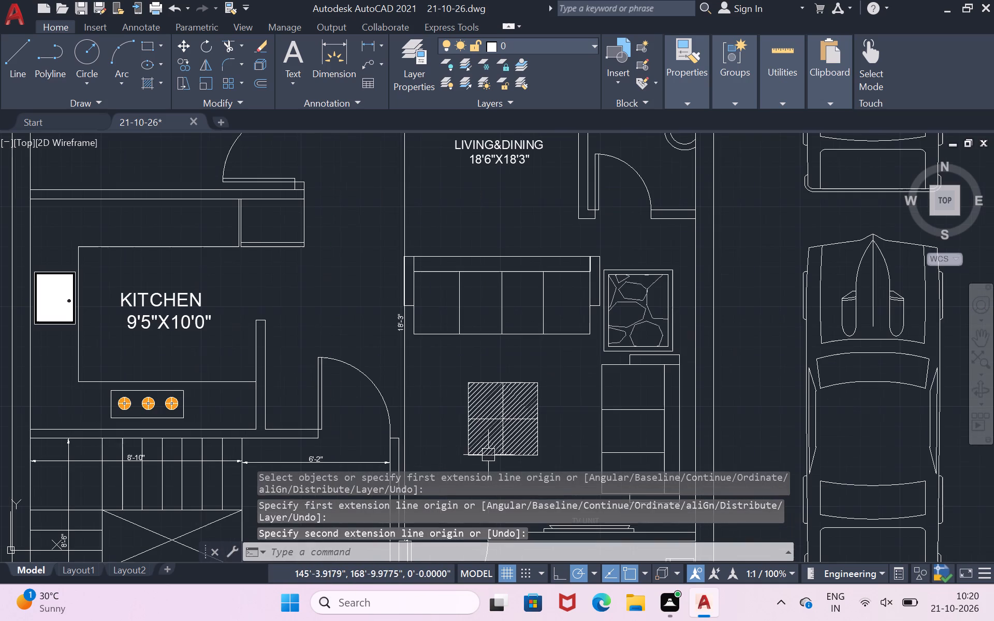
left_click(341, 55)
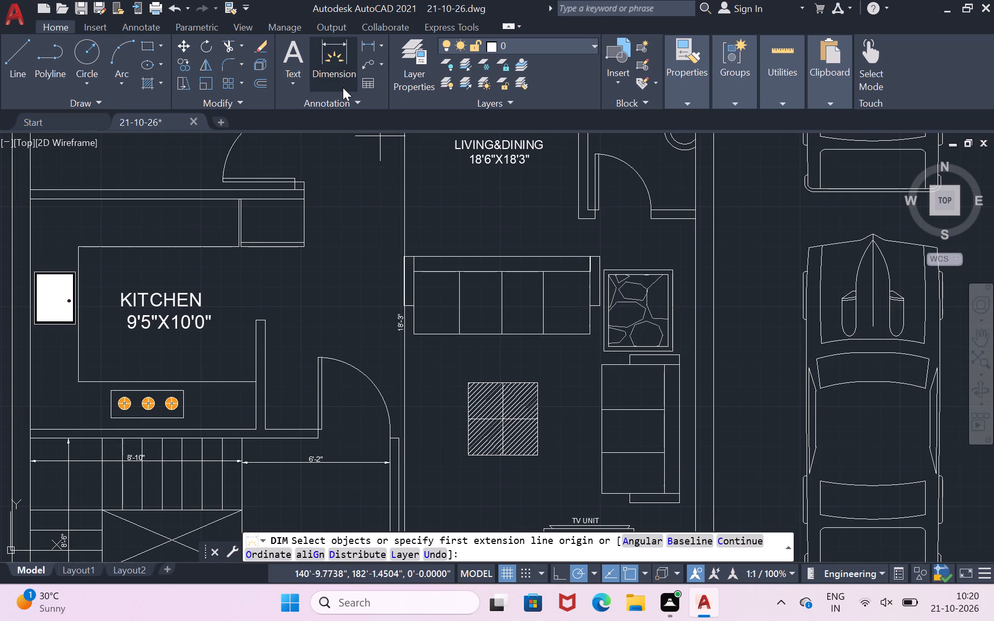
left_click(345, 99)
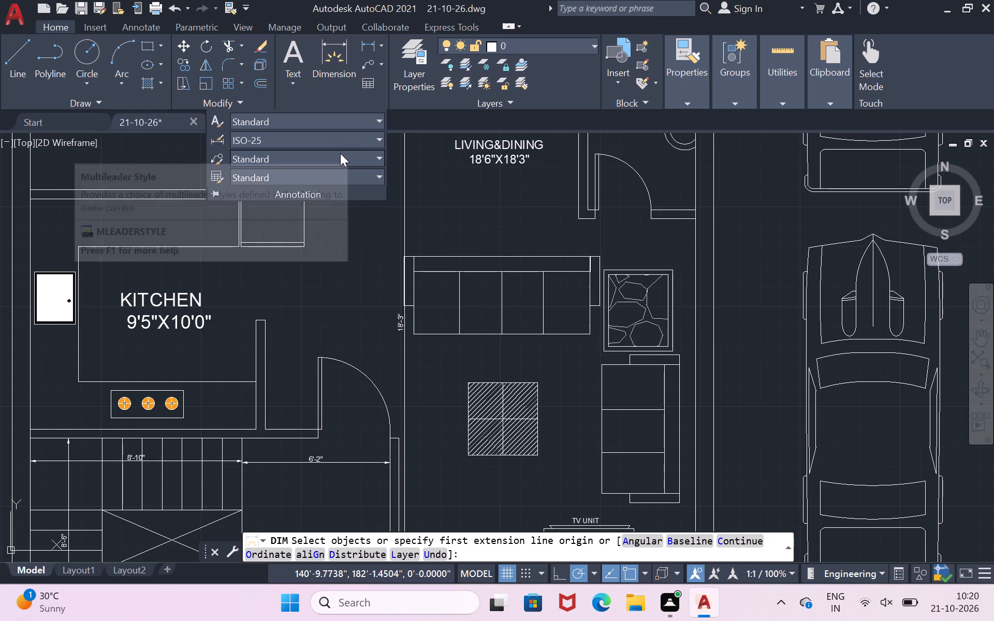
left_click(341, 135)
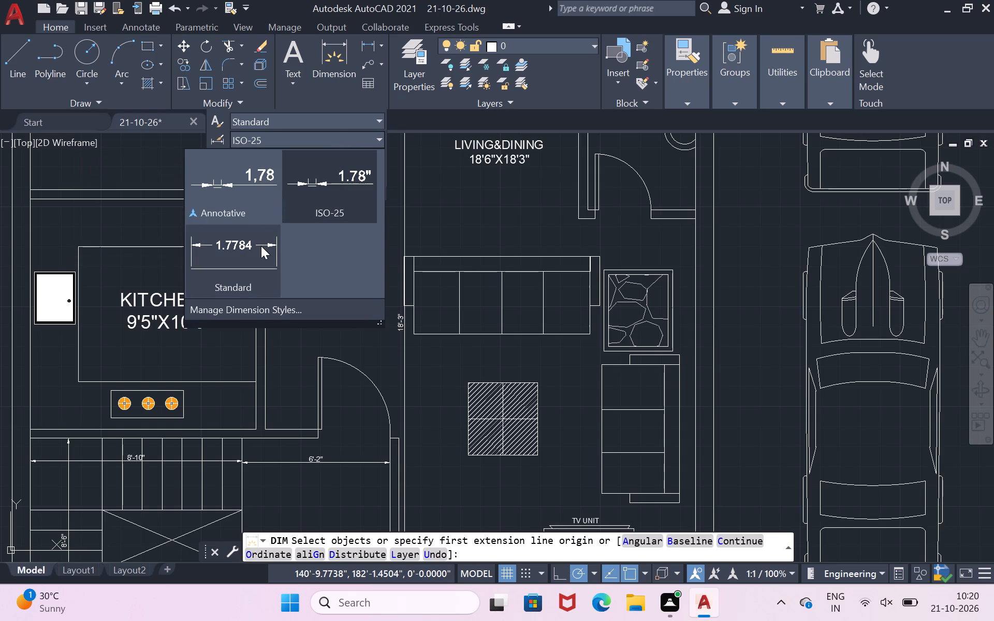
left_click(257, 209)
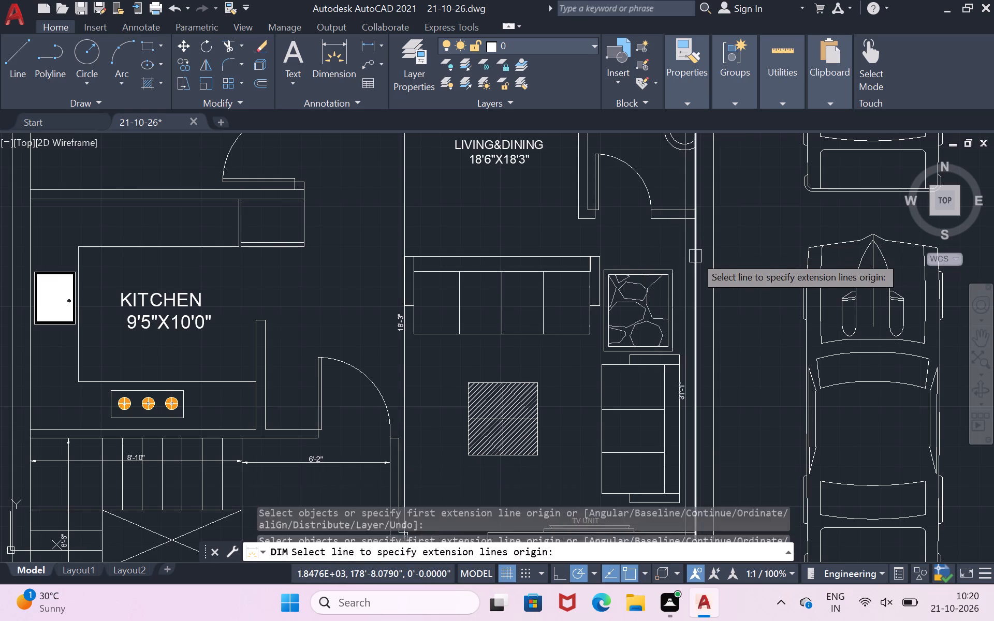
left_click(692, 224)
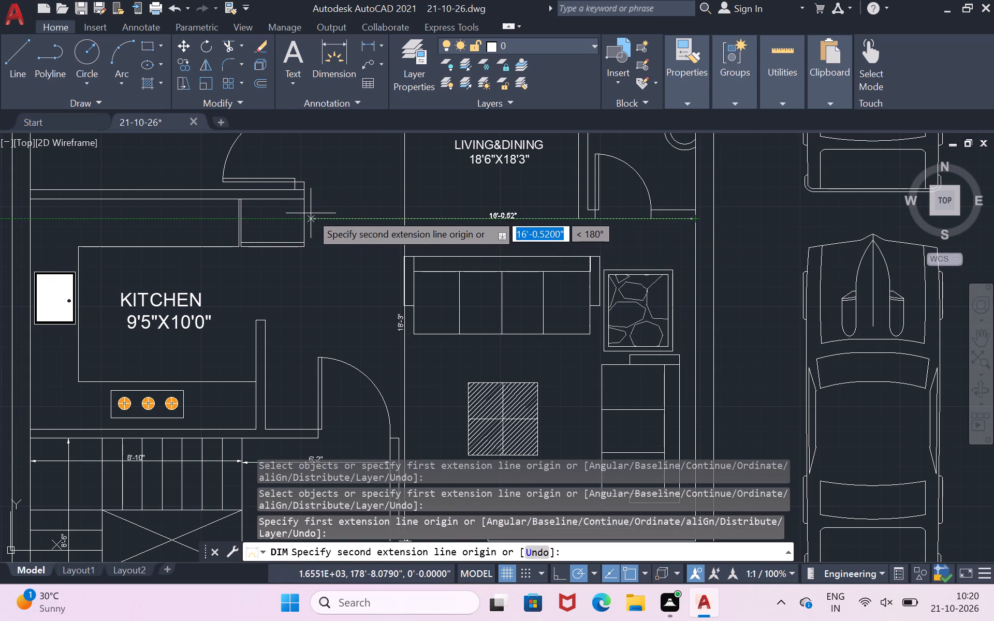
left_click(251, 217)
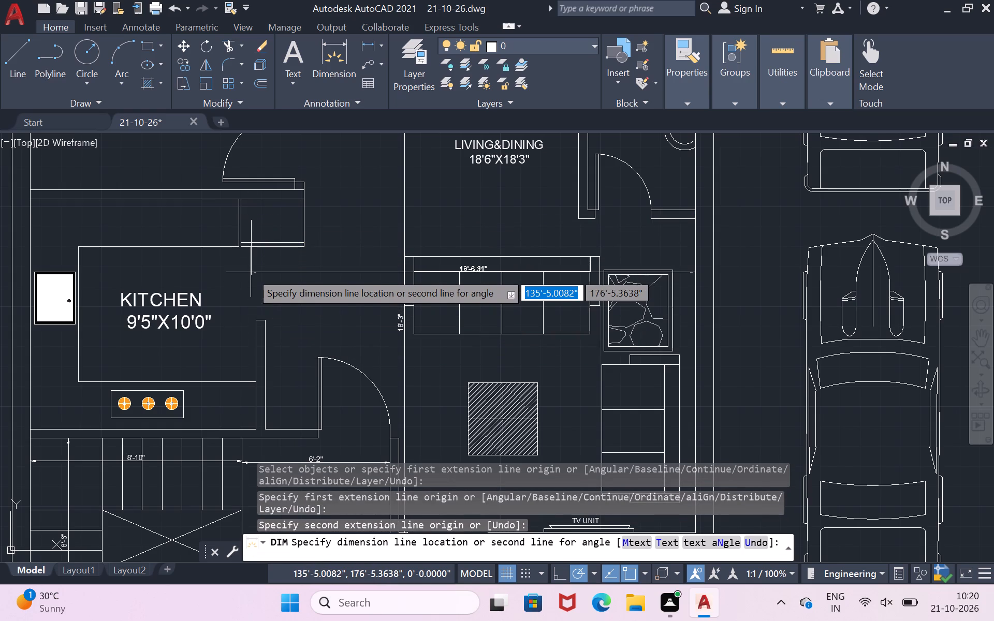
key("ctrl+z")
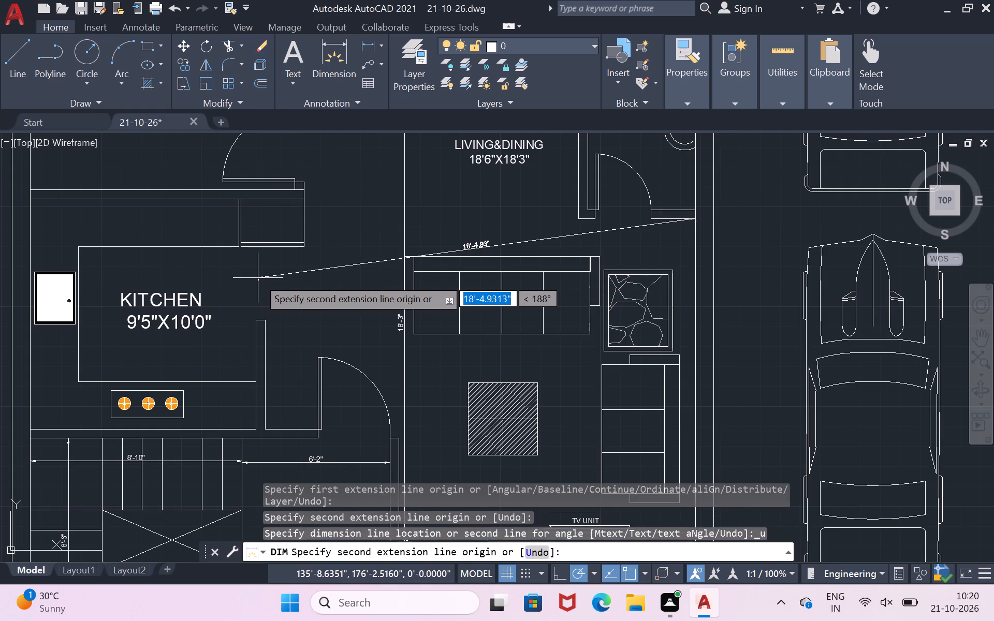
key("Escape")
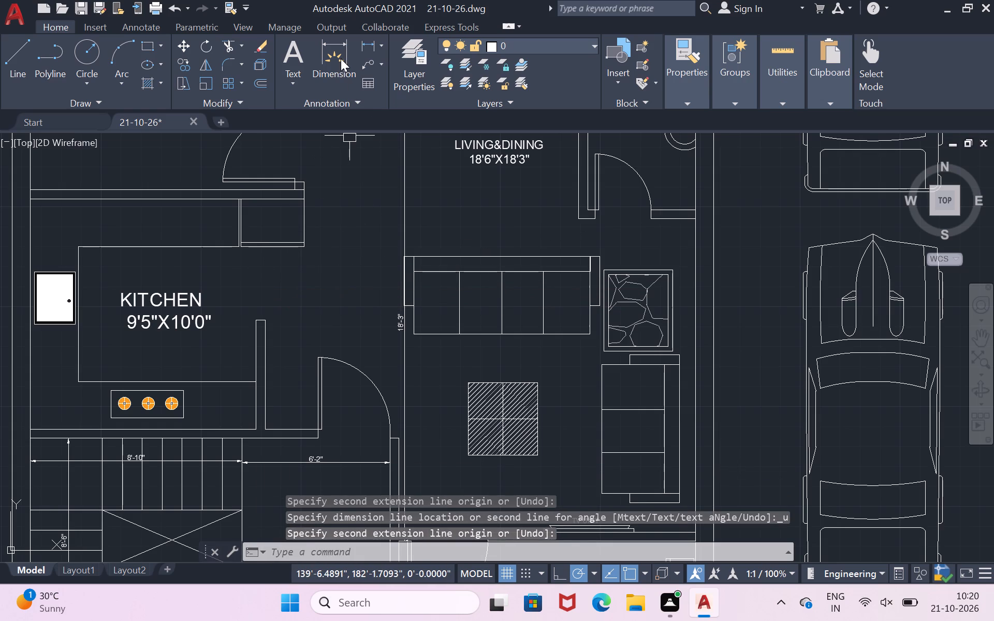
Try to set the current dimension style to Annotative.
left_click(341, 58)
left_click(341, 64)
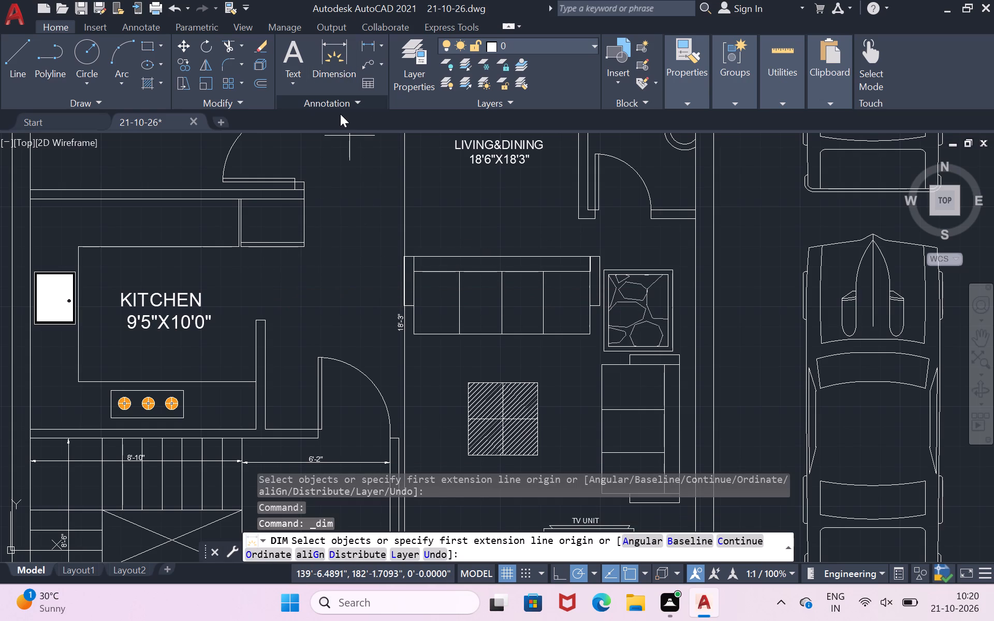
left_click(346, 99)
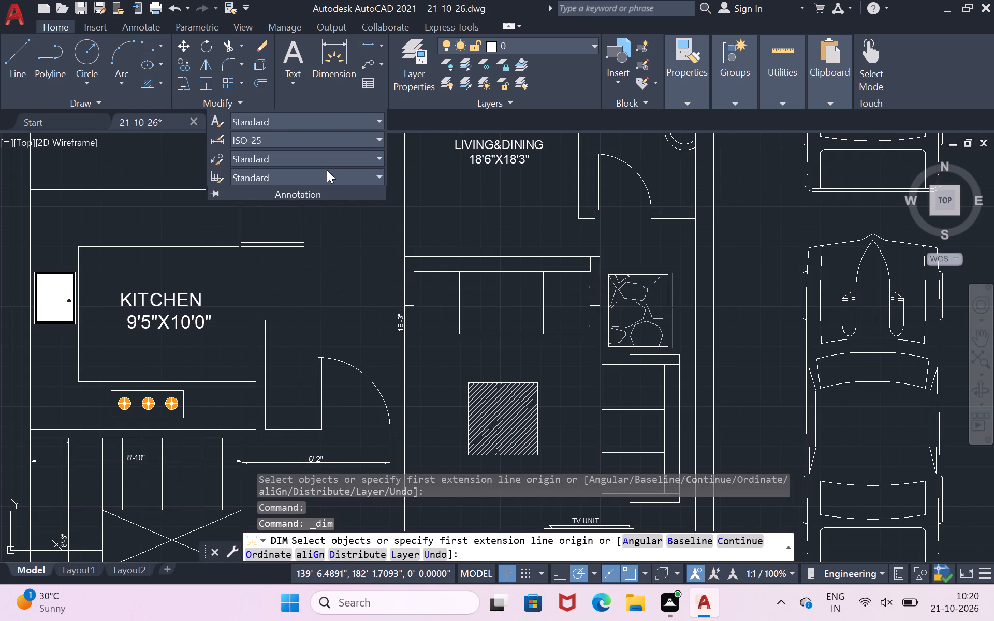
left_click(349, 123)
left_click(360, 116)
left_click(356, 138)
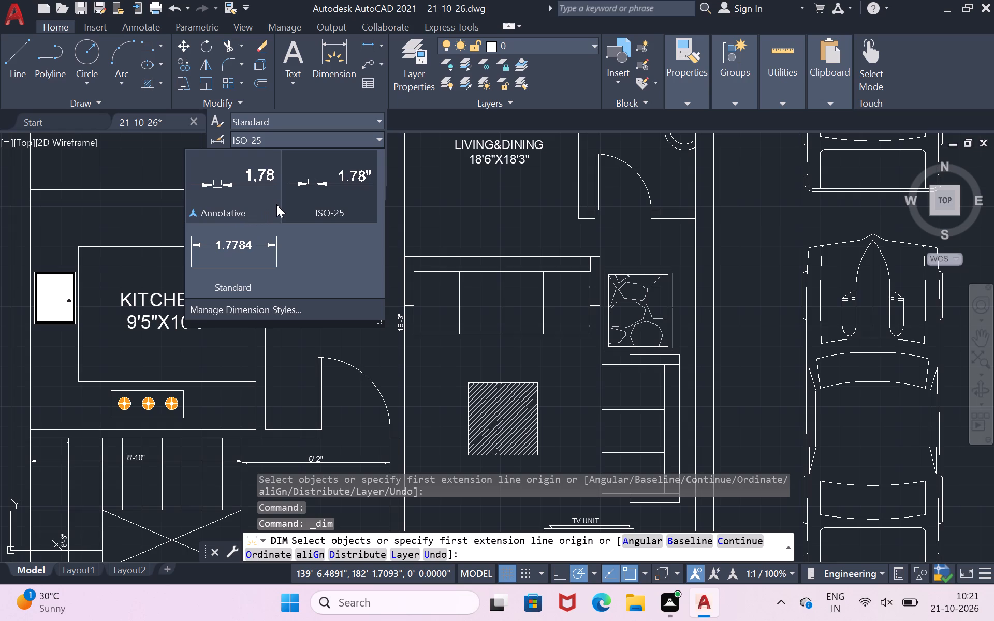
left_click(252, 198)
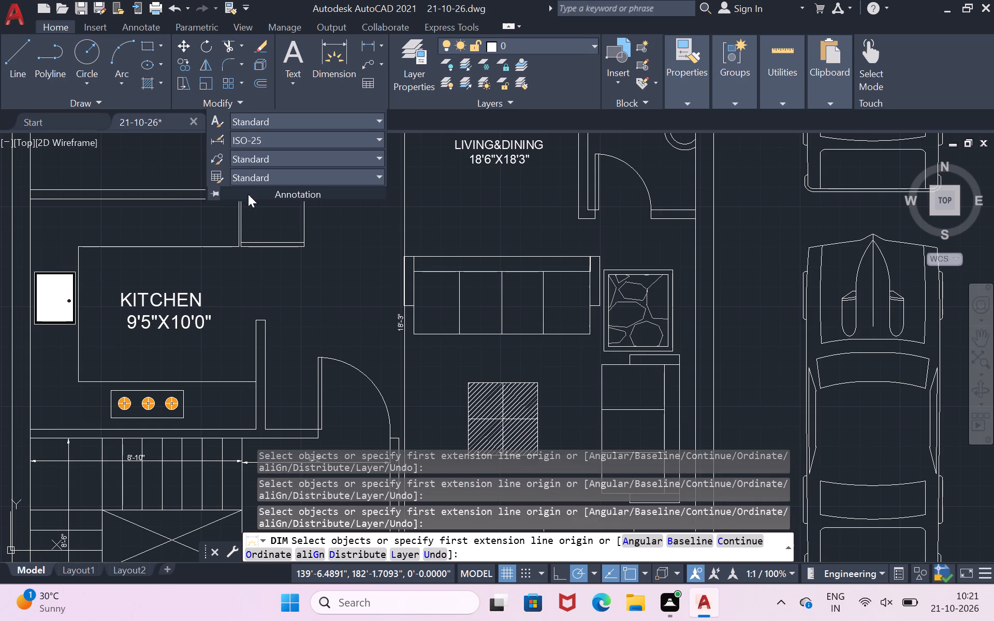
Set the current multileader style to Annotative.
left_click(340, 82)
left_click(342, 103)
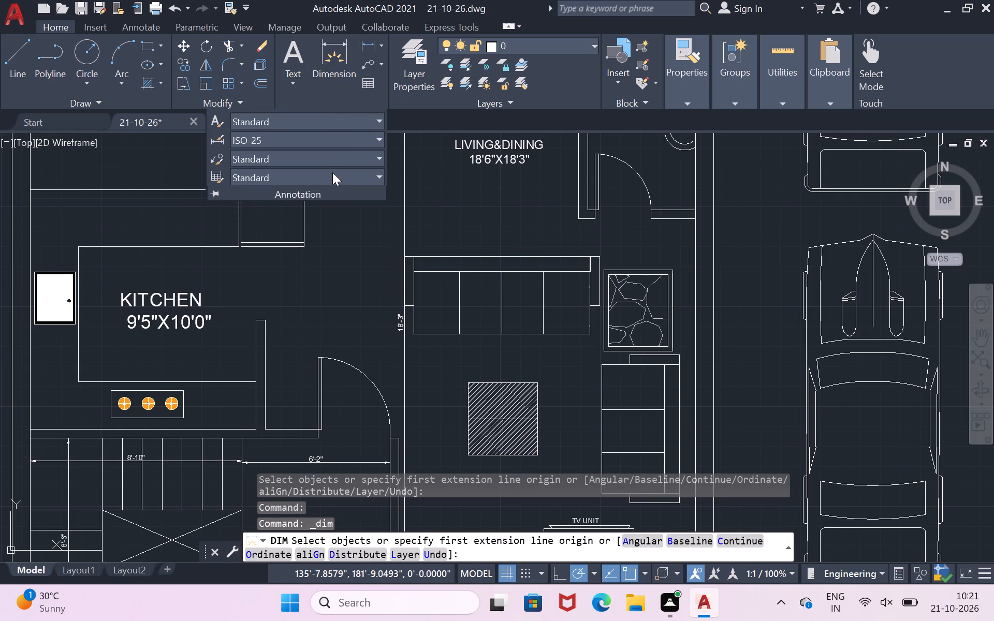
left_click(334, 159)
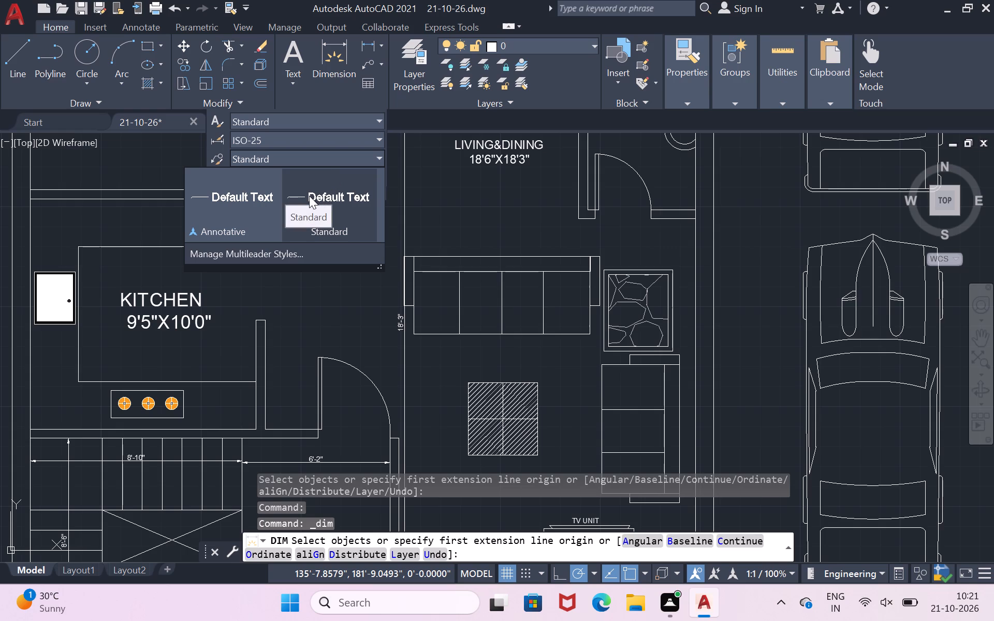
left_click(256, 201)
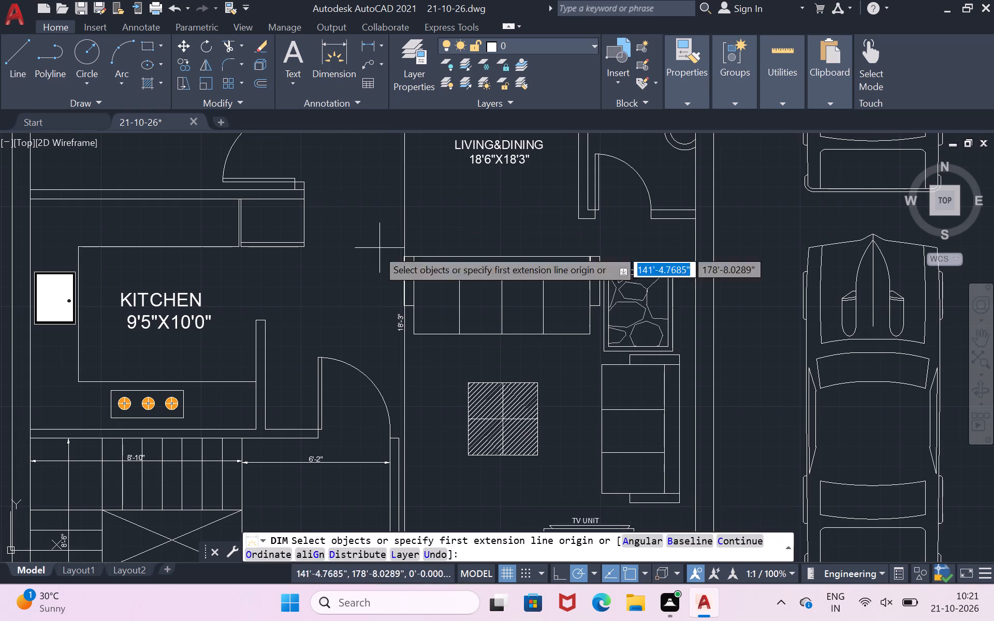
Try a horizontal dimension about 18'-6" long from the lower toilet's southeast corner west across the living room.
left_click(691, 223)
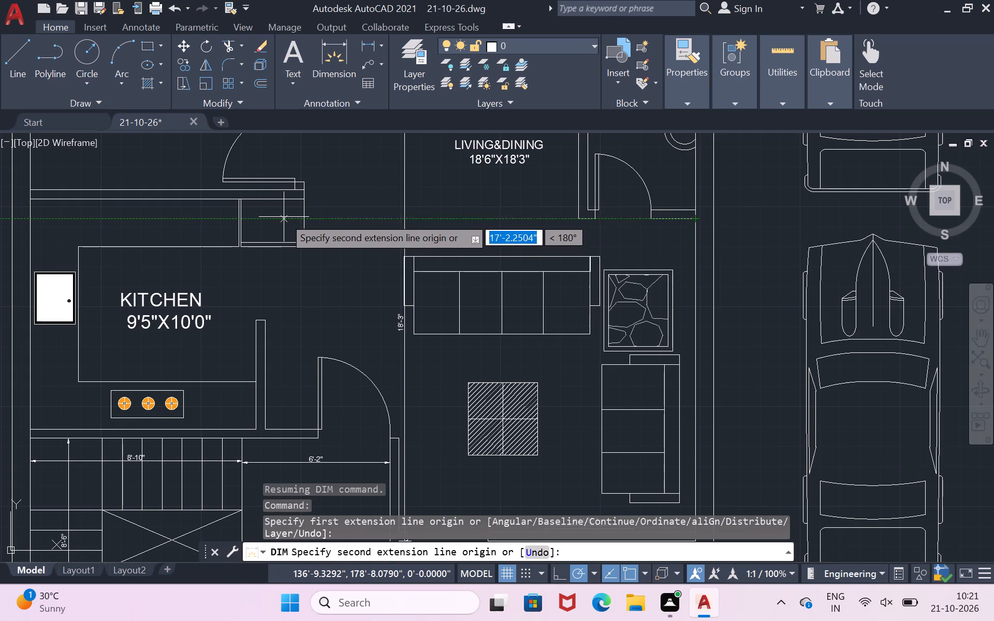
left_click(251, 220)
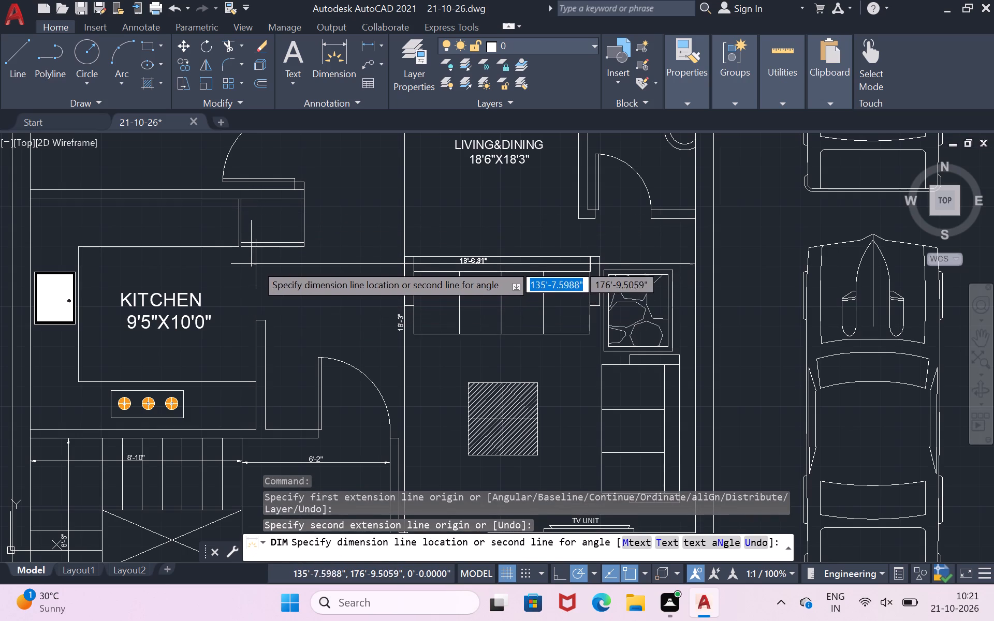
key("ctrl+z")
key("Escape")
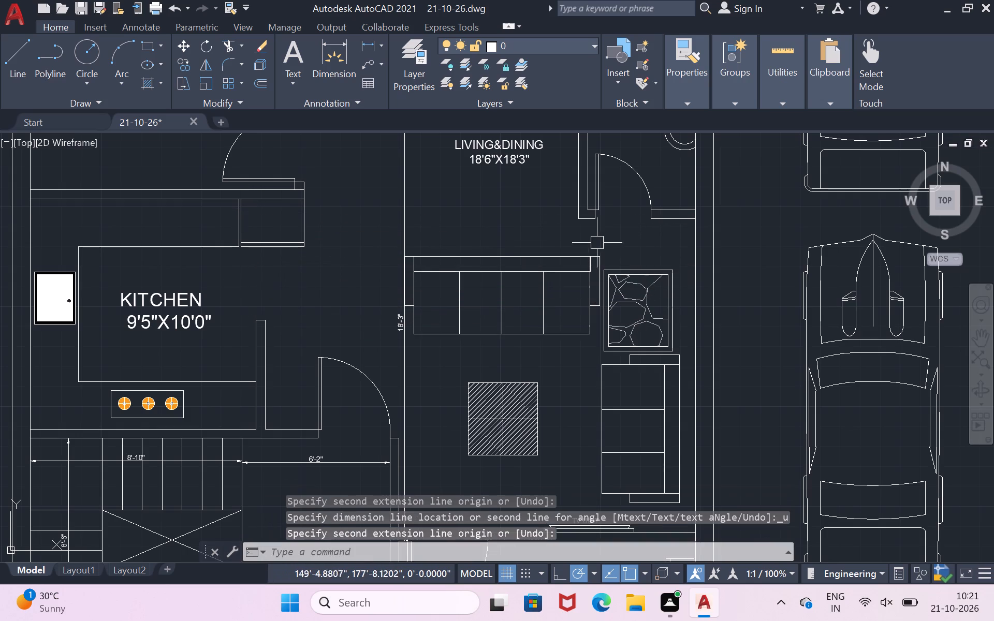
Start a plot of the full house plan and reuse the previous plot's page setup.
scroll(609, 243, "down", 3)
scroll(609, 245, "up", 1)
scroll(682, 265, "down", 2)
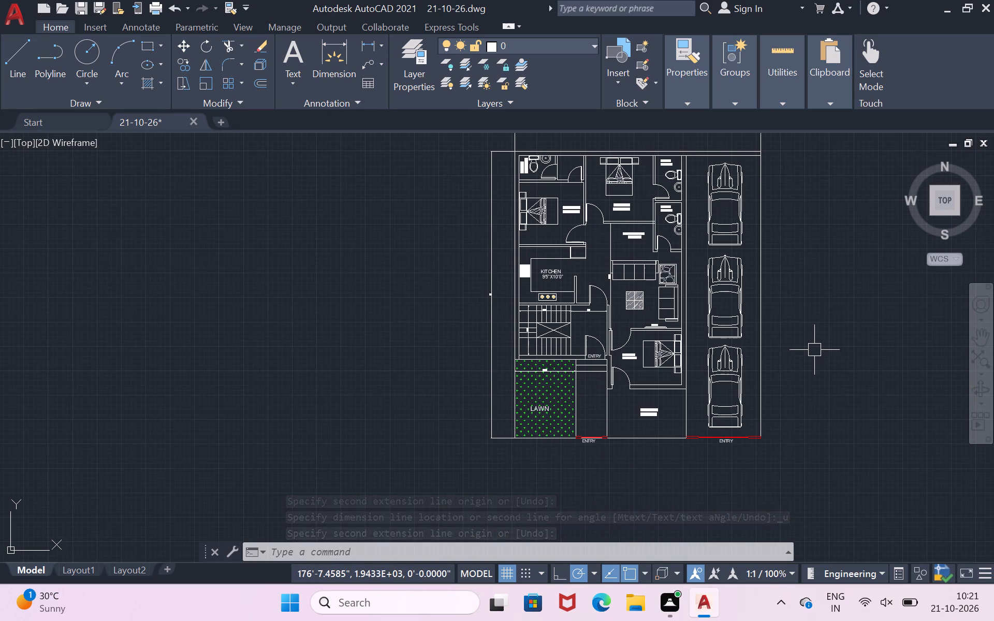
left_click(976, 331)
left_click_drag(820, 330, 781, 347)
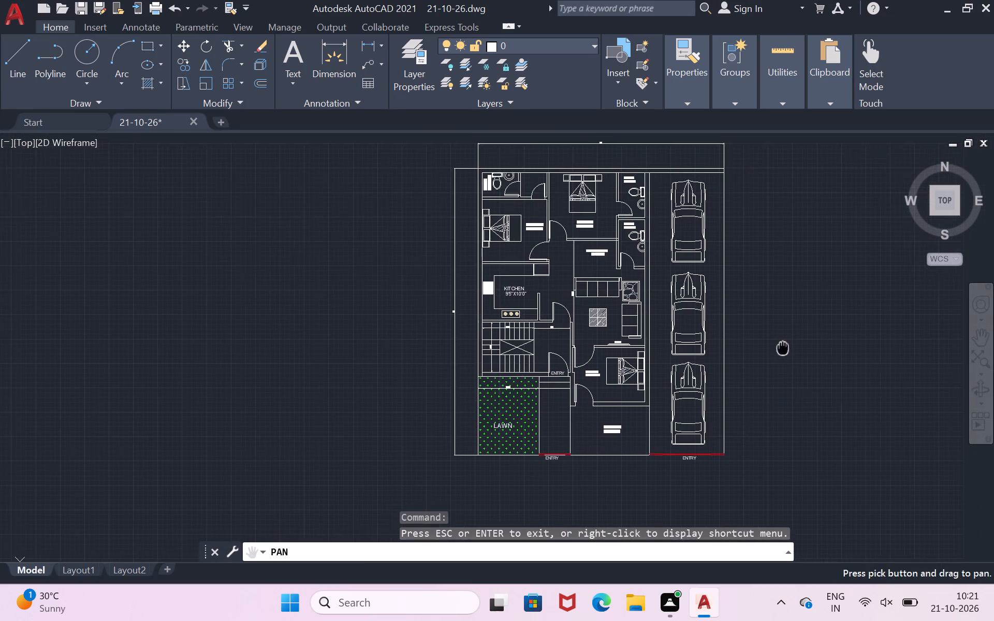
left_click_drag(781, 347, 712, 372)
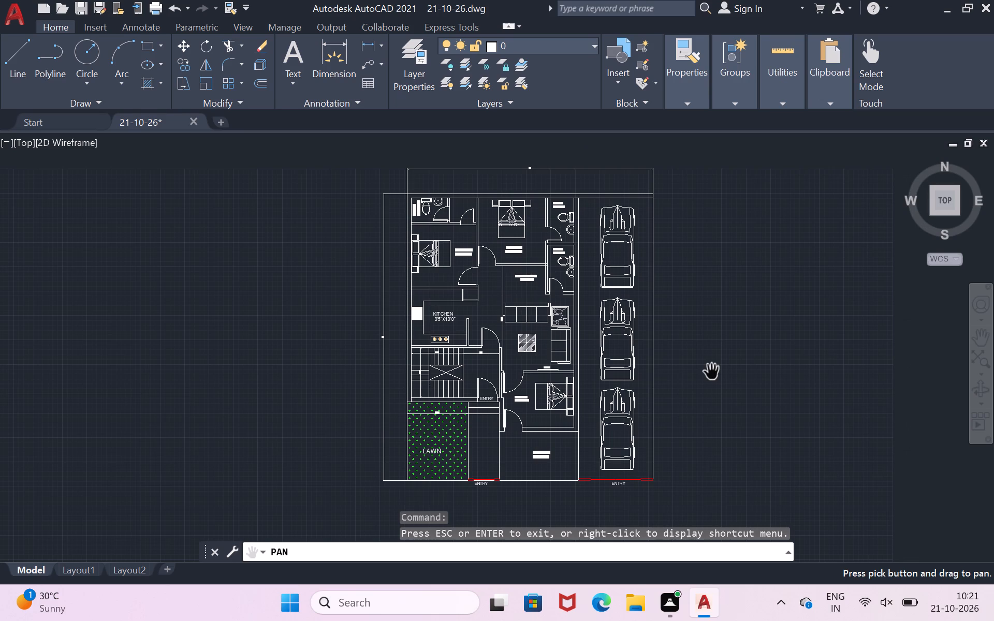
scroll(712, 372, "up", 1)
scroll(712, 372, "down", 1)
key("Return")
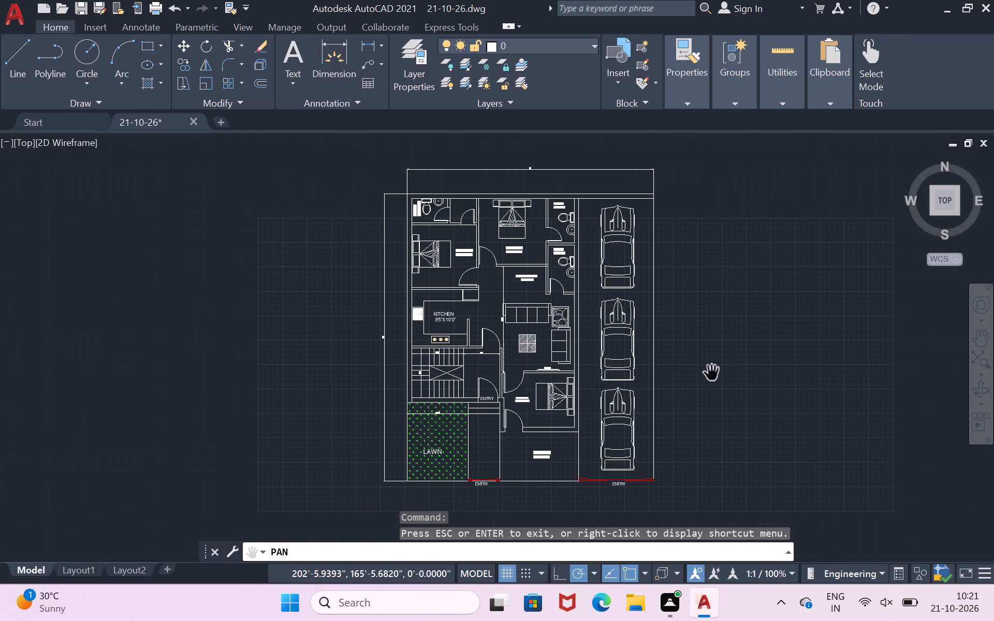
key("t")
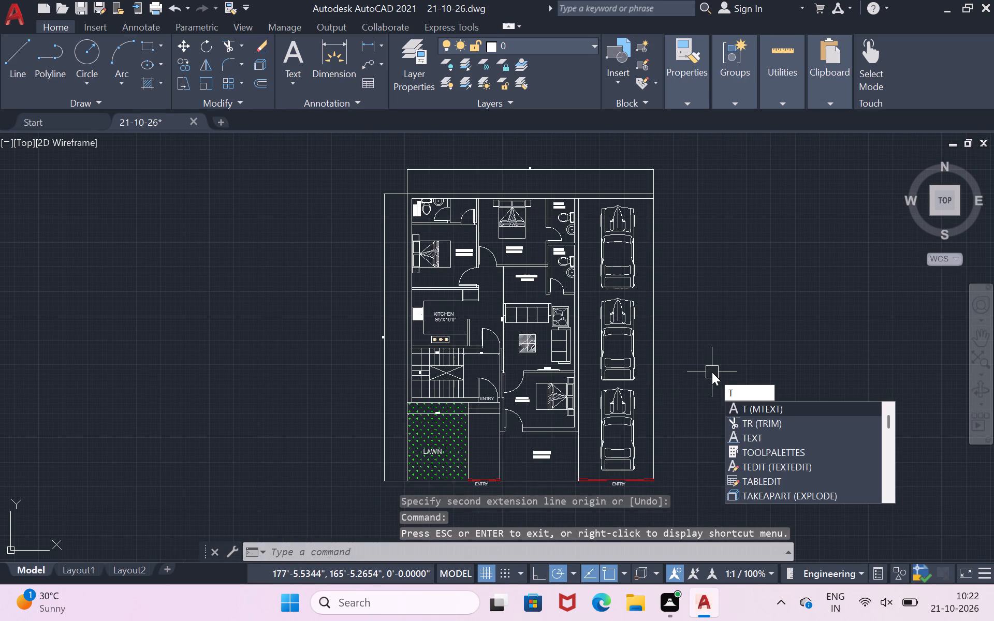
key("BackSpace")
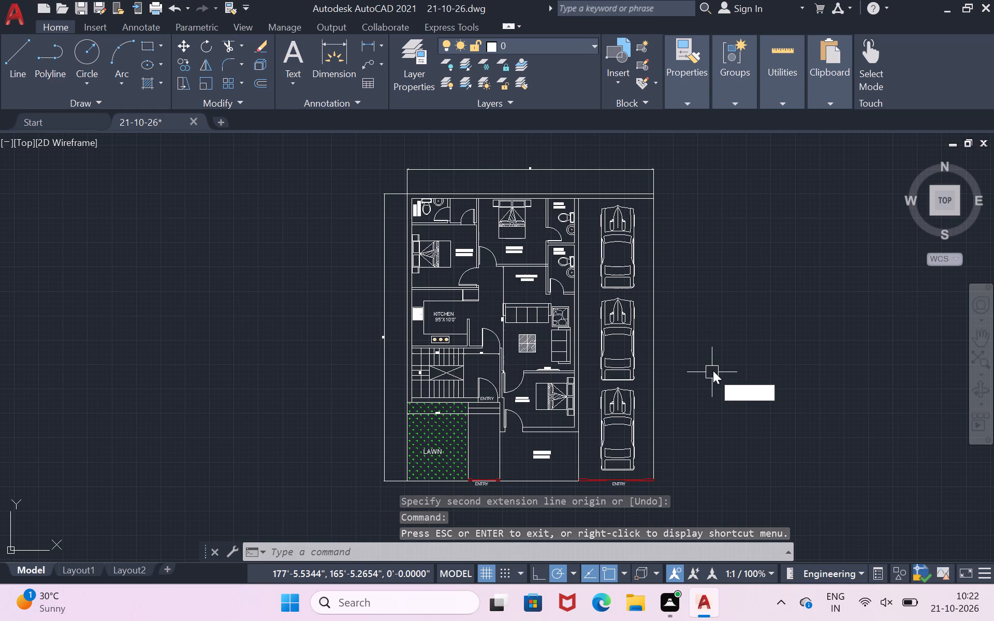
key("Return")
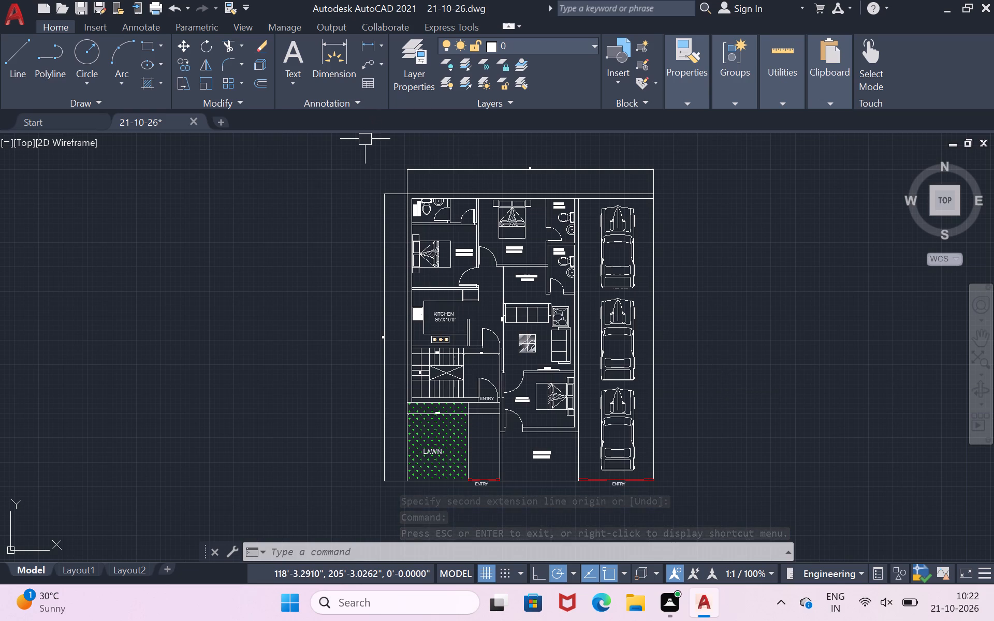
left_click(349, 152)
left_click(705, 512)
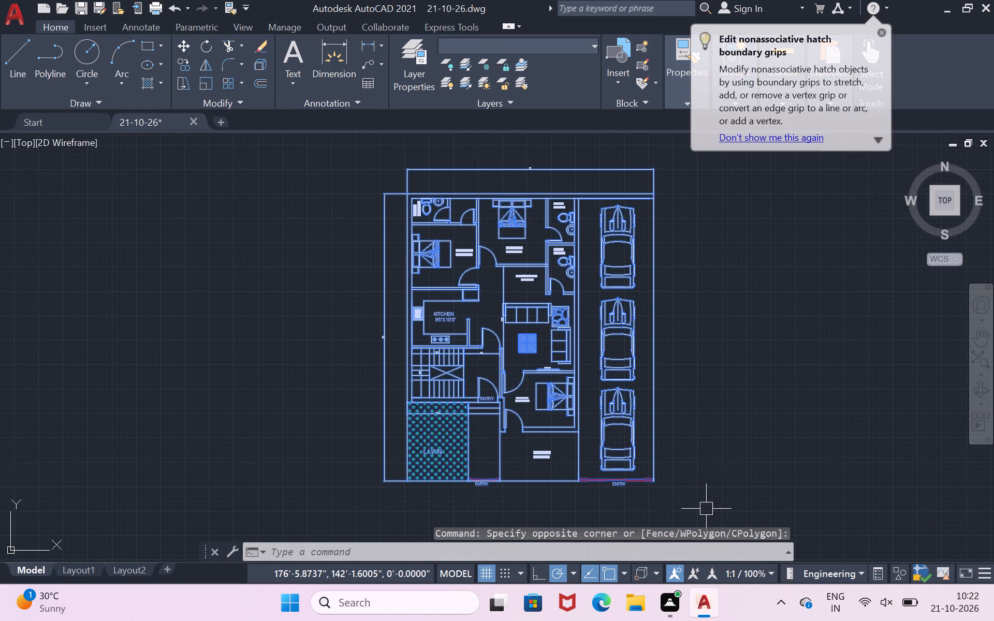
key("ctrl+p")
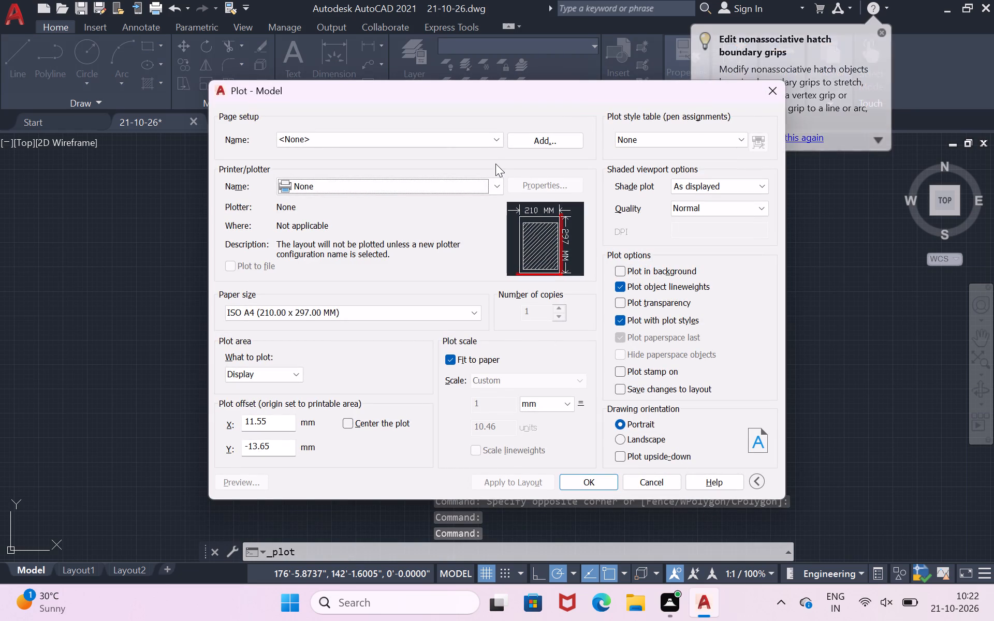
left_click(492, 146)
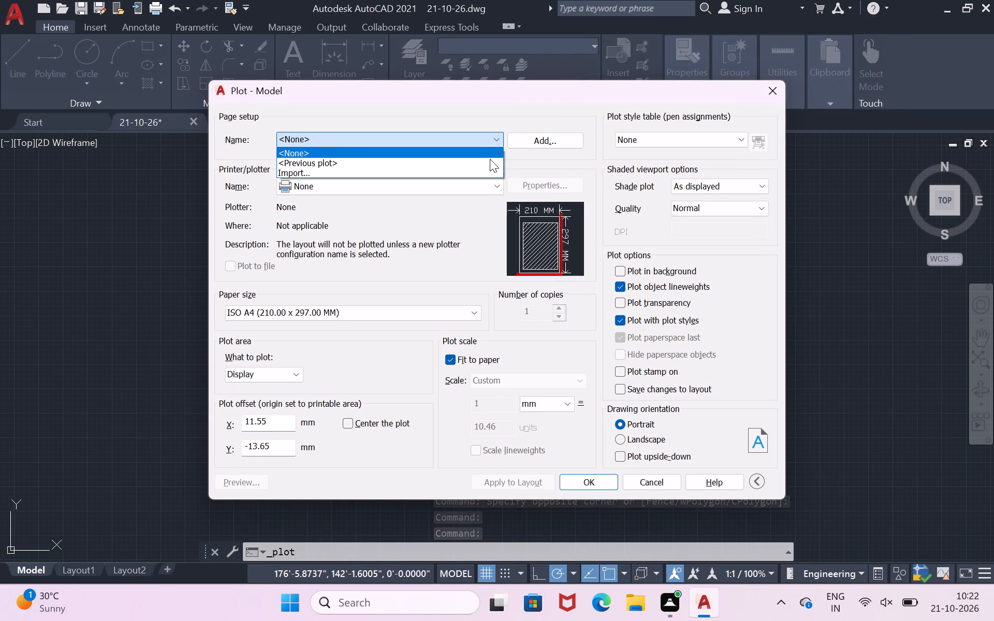
left_click(487, 164)
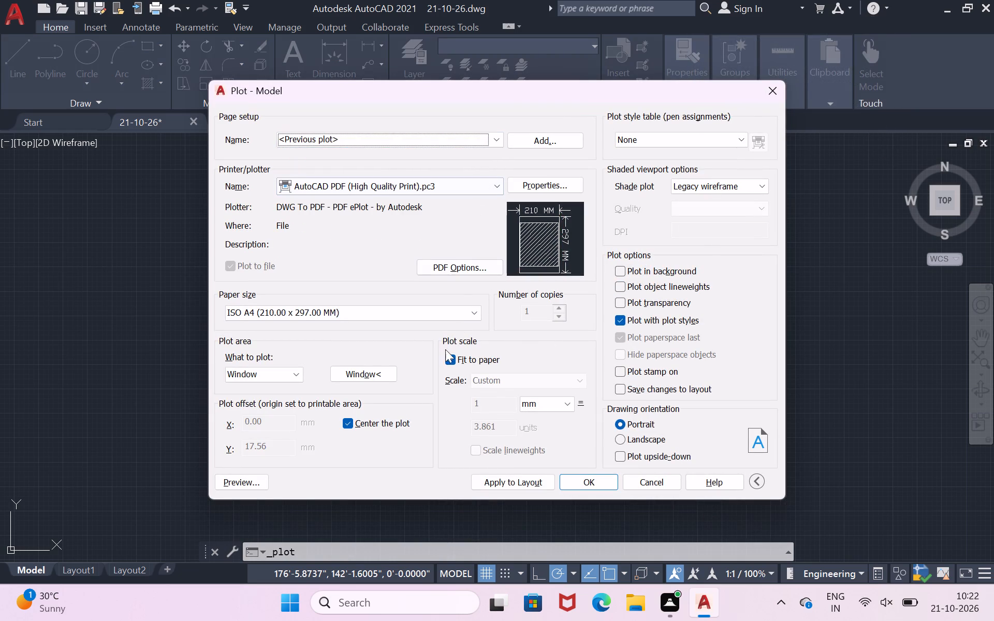
Plot a window enclosing the whole plan and its overall dimensions to 21-10-26-Model.pdf in the Documents folder.
left_click(380, 372)
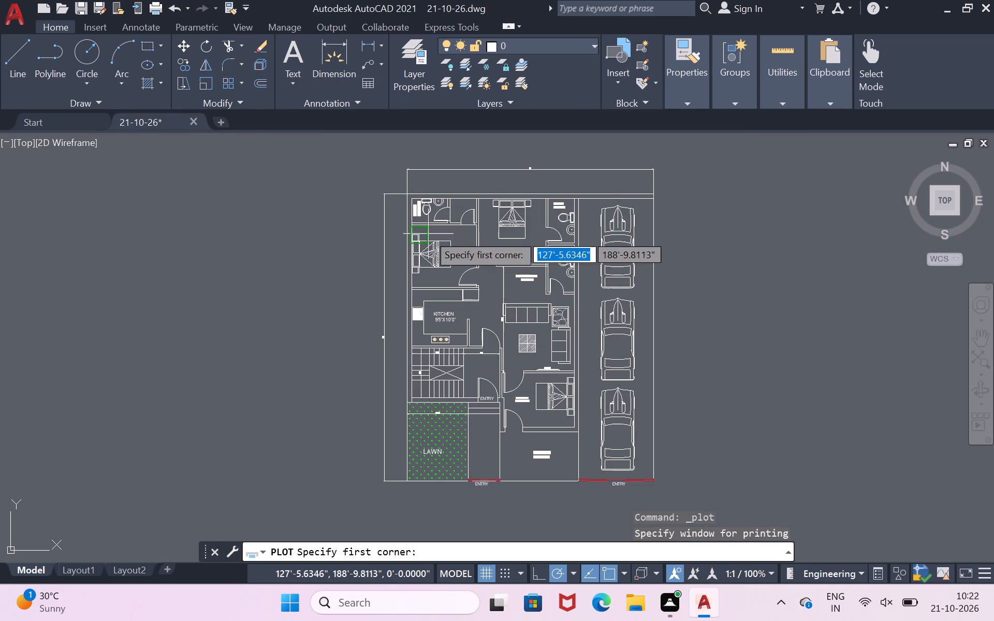
left_click(372, 153)
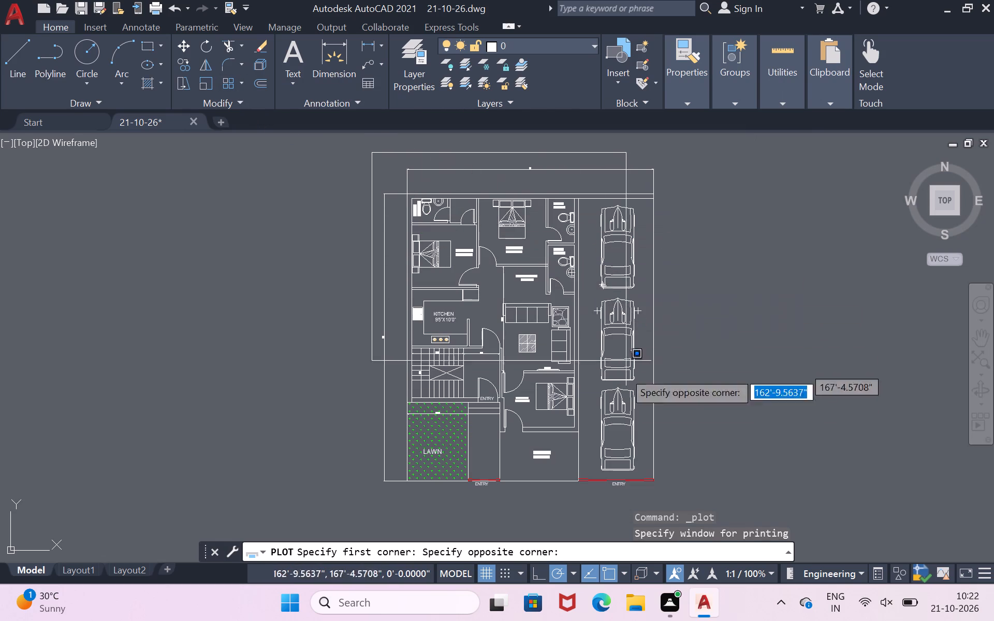
left_click(677, 497)
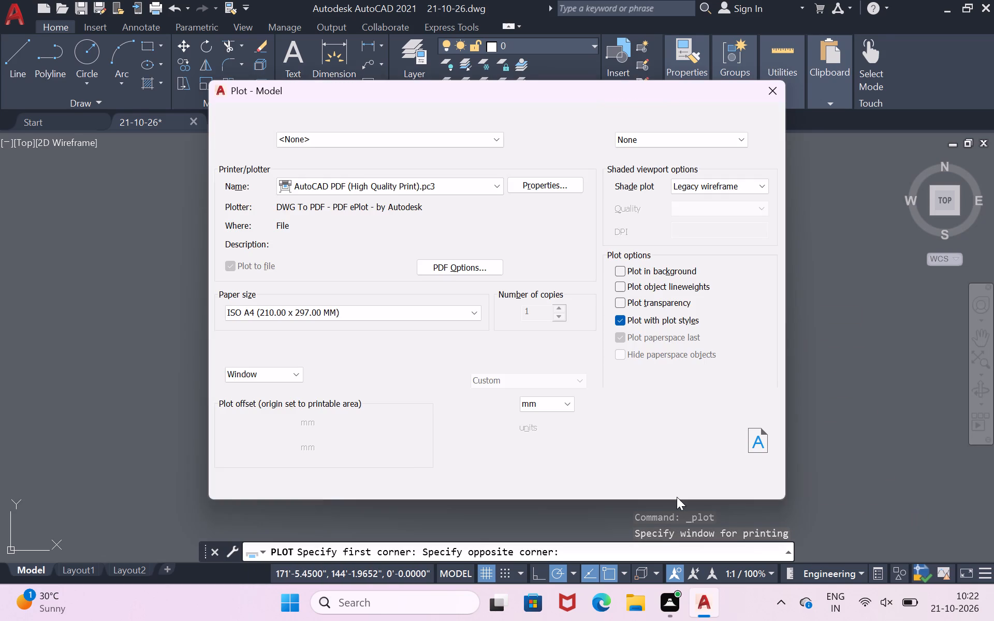
left_click(533, 479)
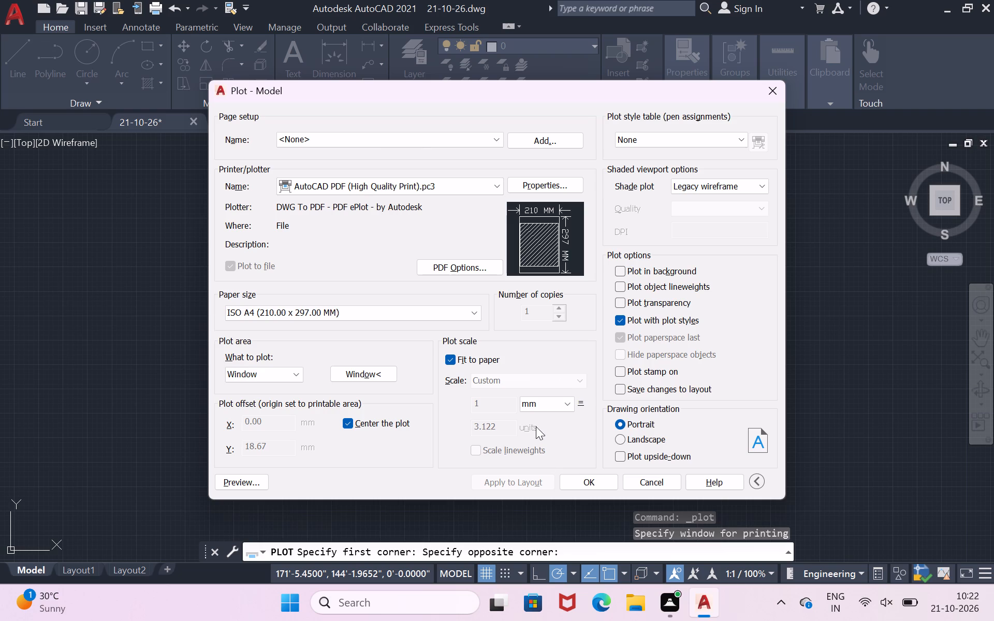
left_click(583, 485)
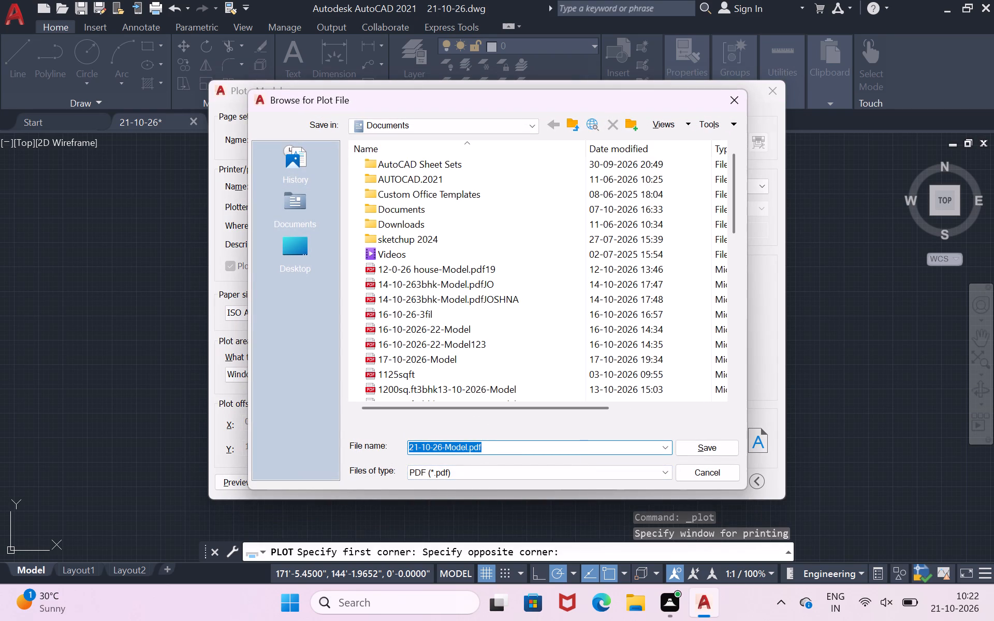
left_click(704, 446)
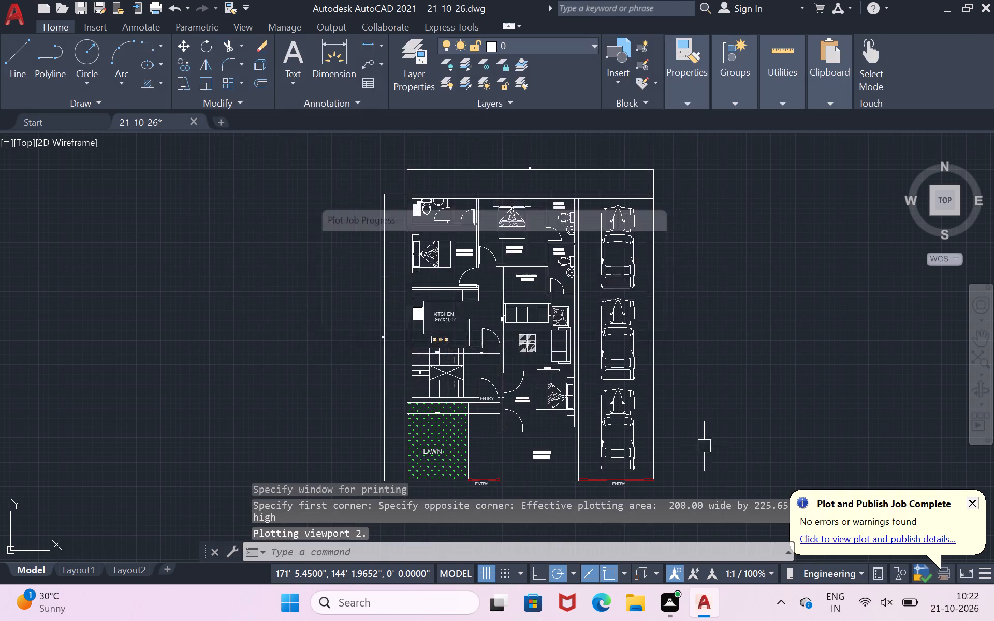
Review the plotted PDF in Edge from the rooms down to the lawn and entry gates, and close it.
scroll(646, 296, "down", 3)
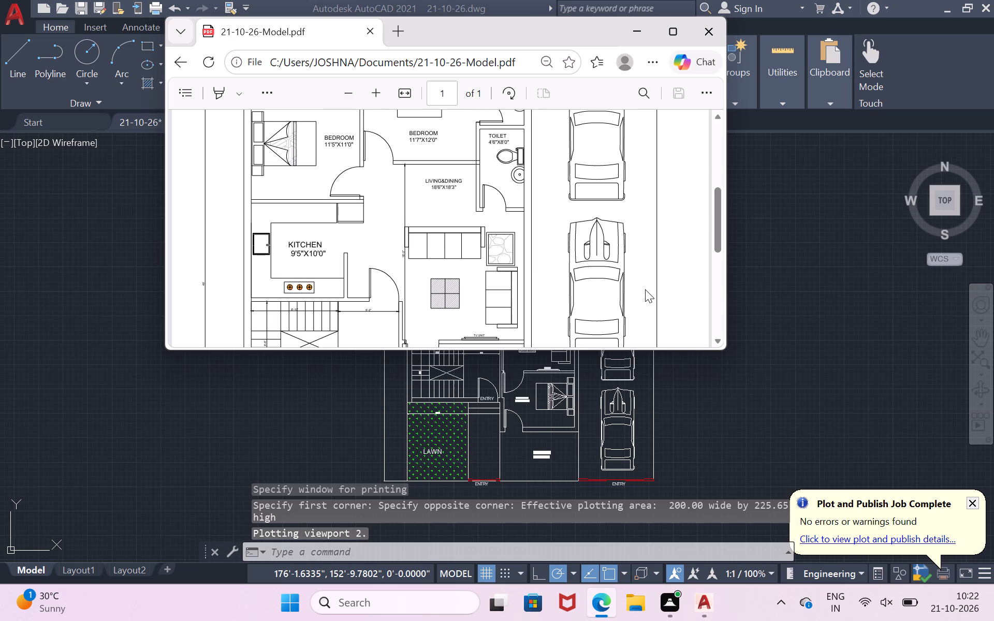
scroll(645, 289, "down", 5)
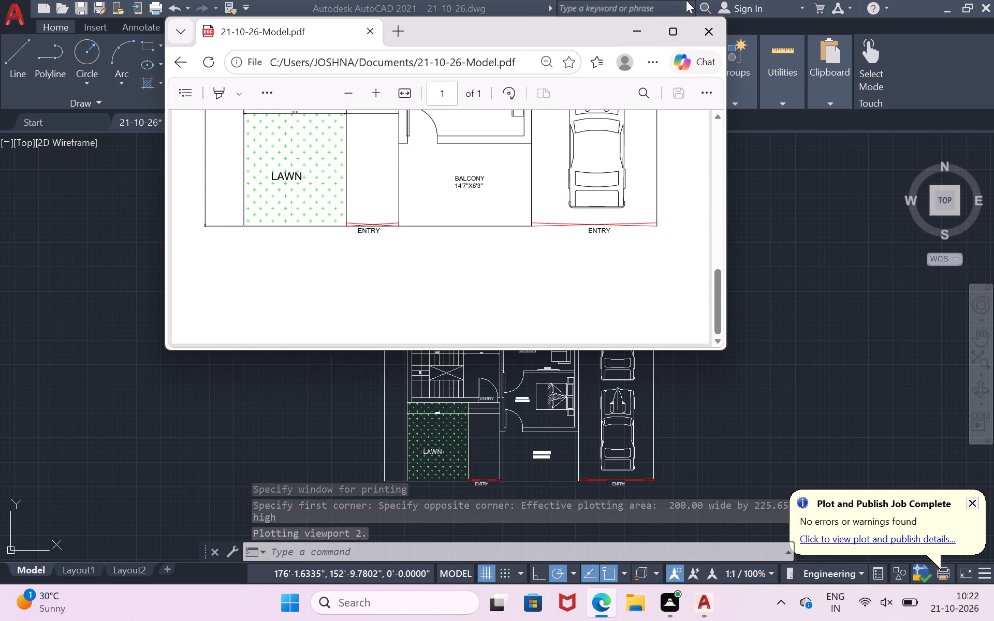
left_click(706, 33)
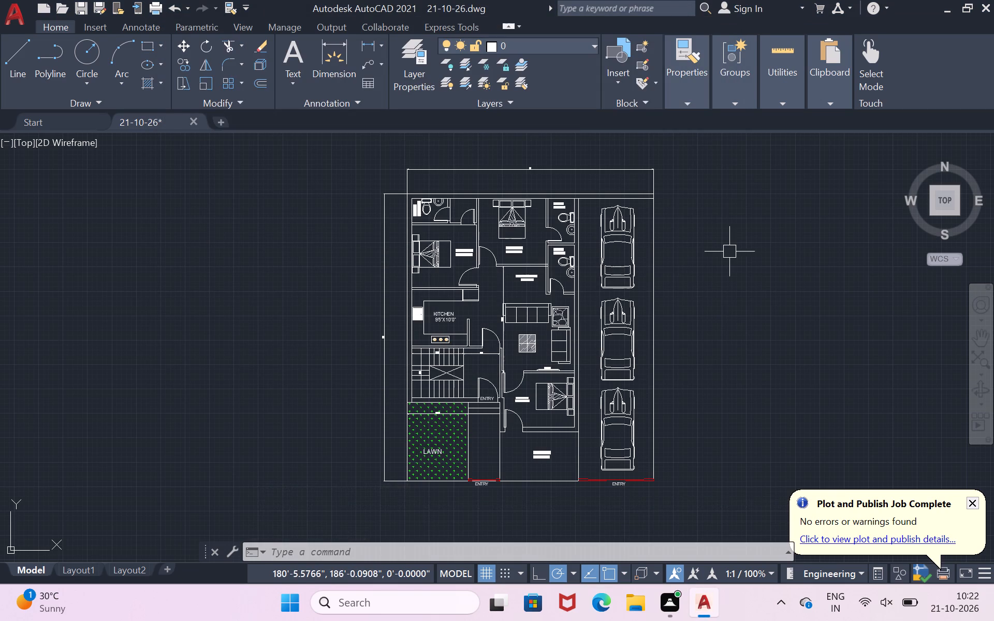
Query the LOGFILENAME system variable and dismiss the plot completion notification.
type("LO")
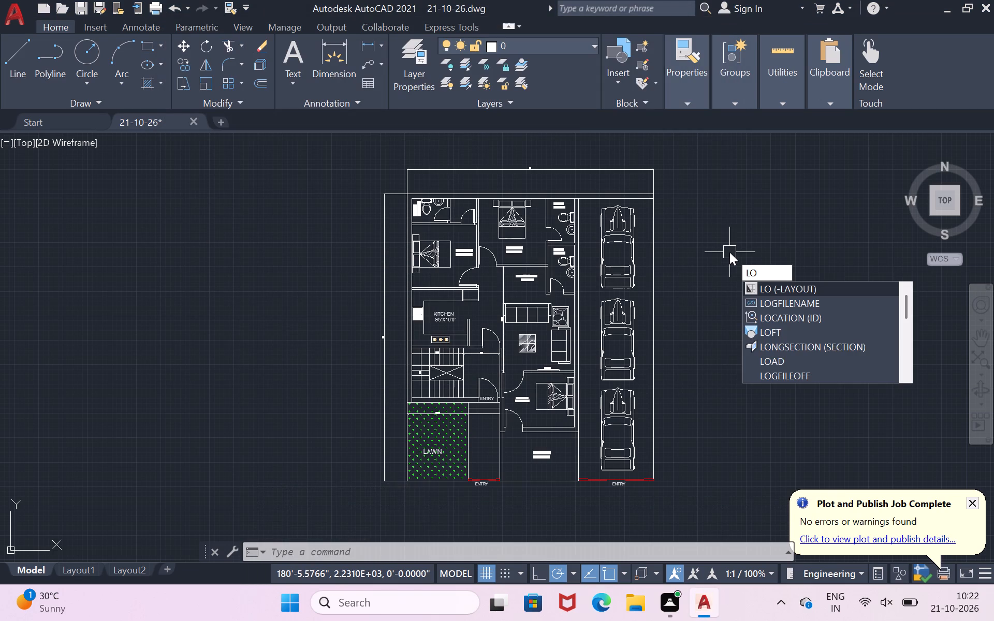
key("g")
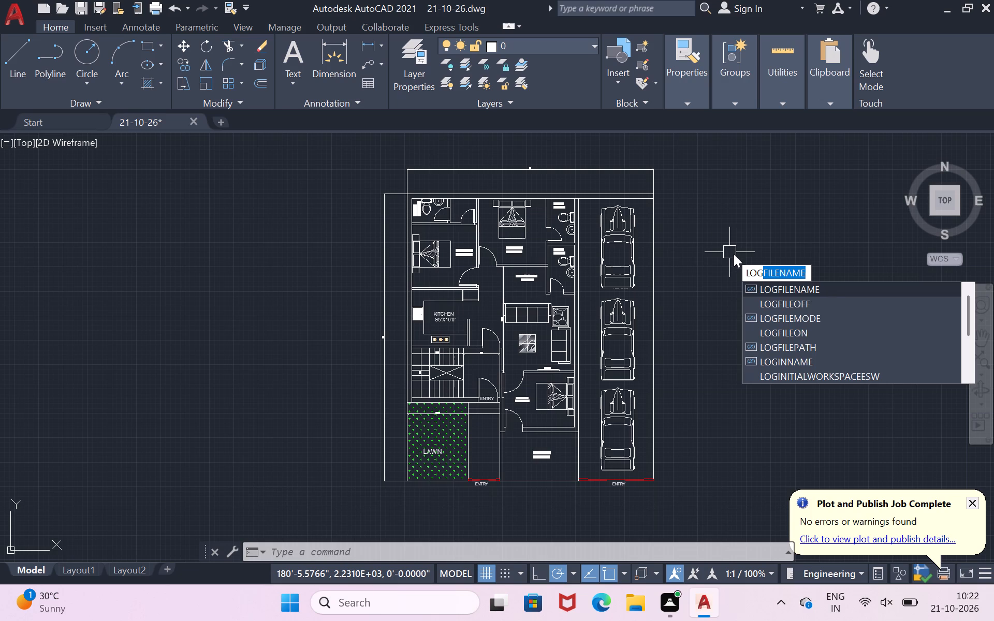
left_click(765, 291)
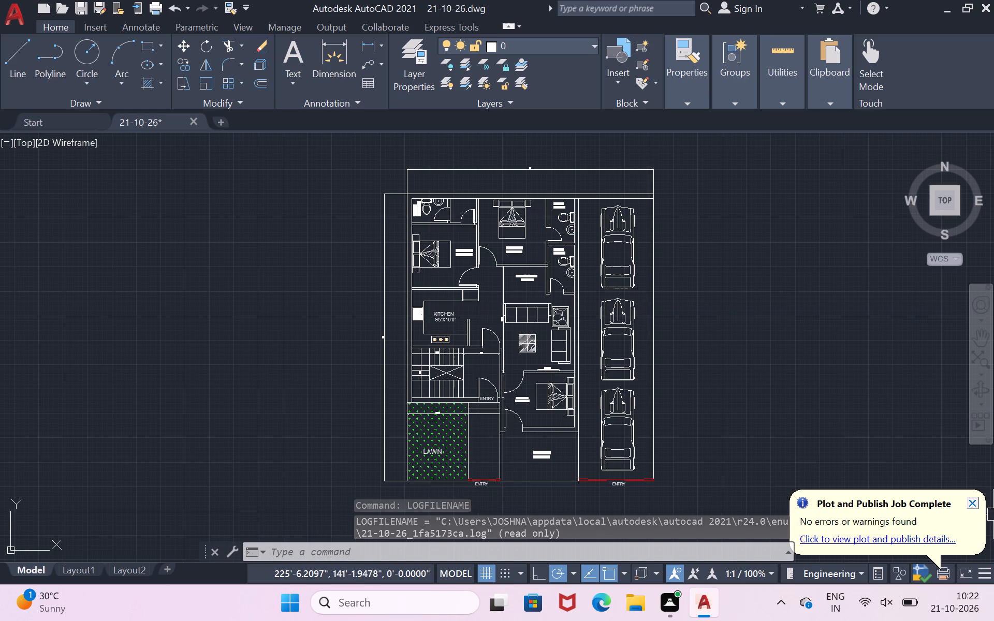
left_click(978, 503)
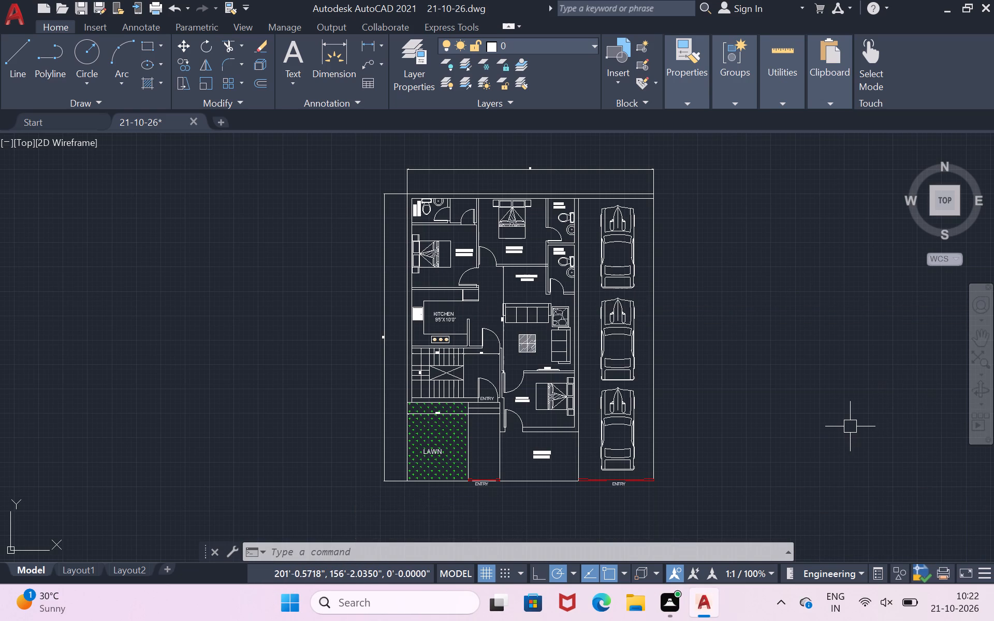
Save the house plan drawing 21-10-26.
key("ctrl+s")
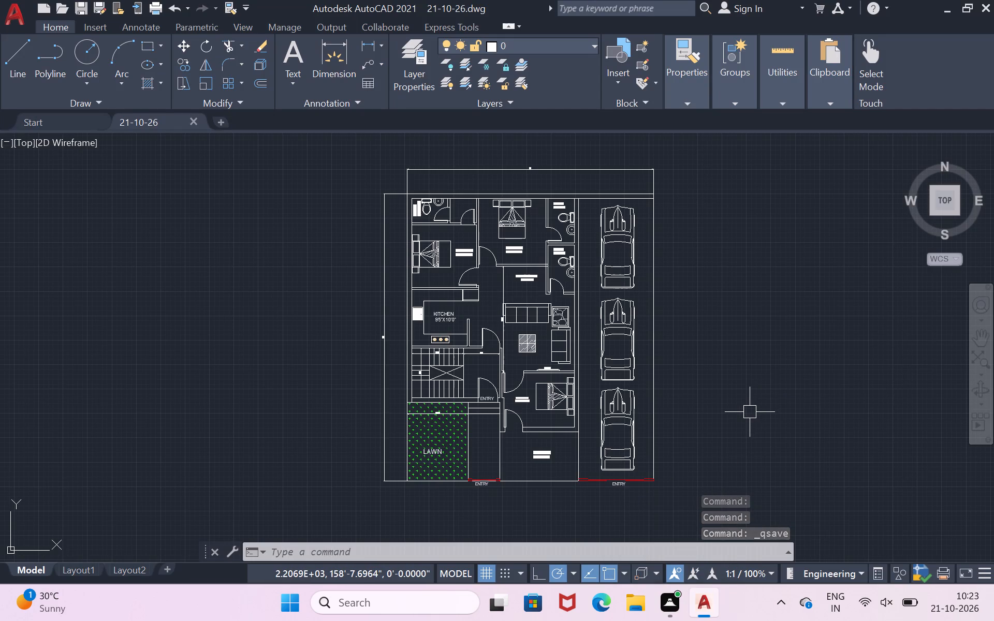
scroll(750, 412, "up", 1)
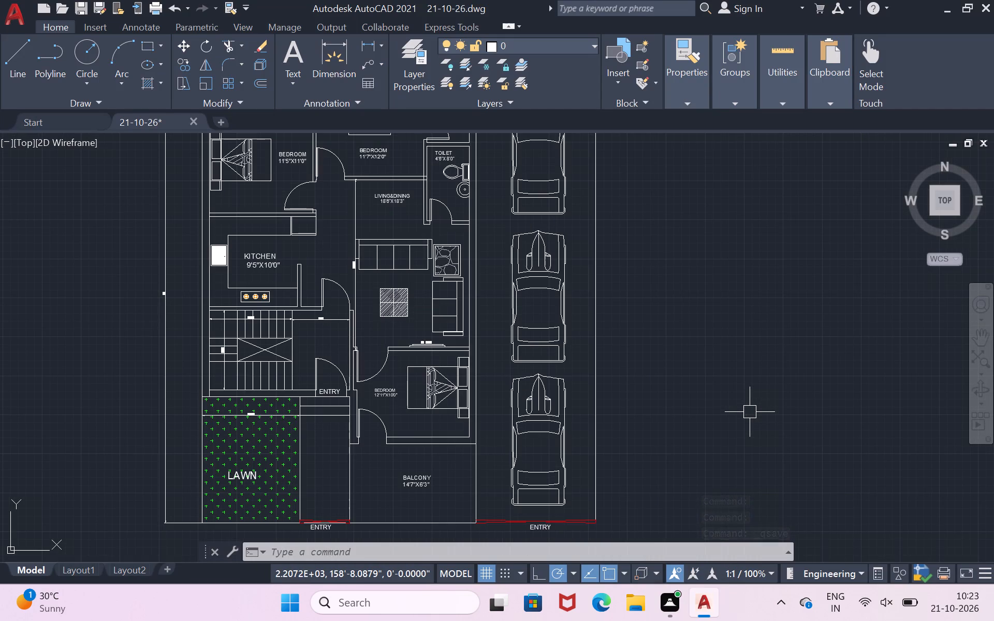
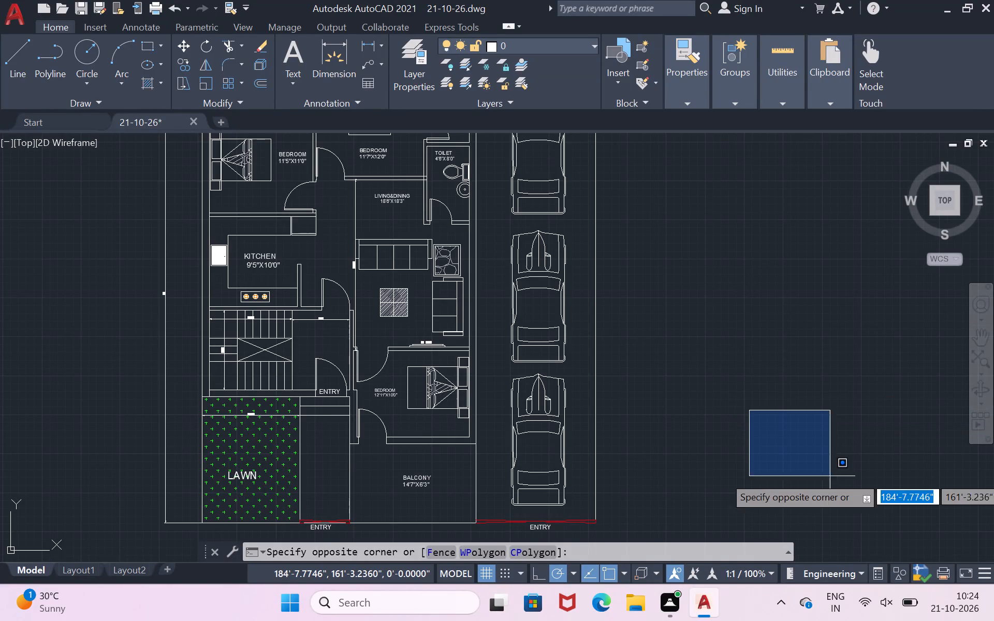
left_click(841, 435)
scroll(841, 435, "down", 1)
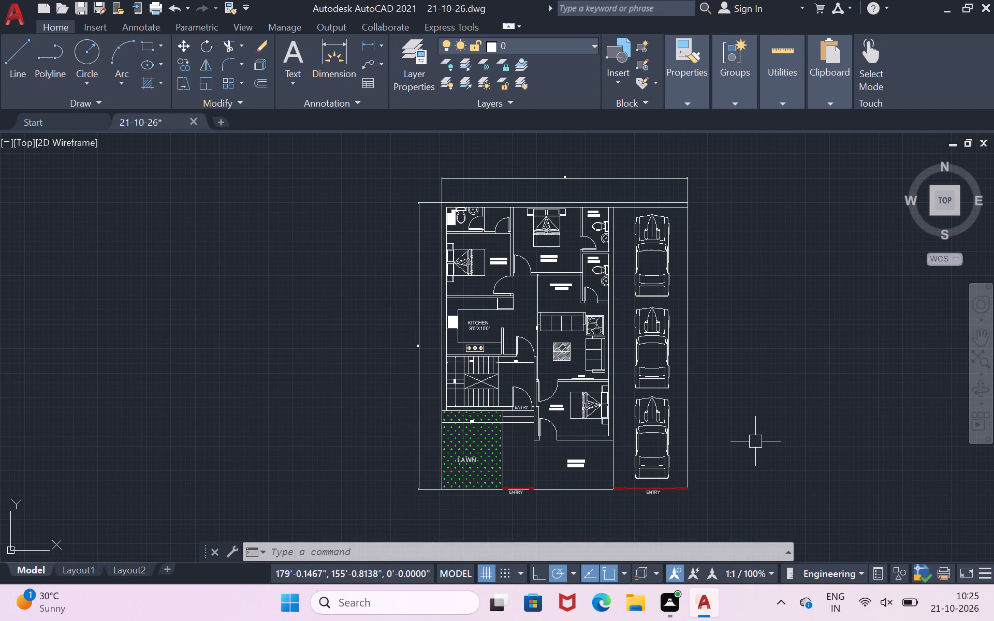
Query the path and name of the current drawing's log file with LOGFILENAME.
type("LO")
key("g")
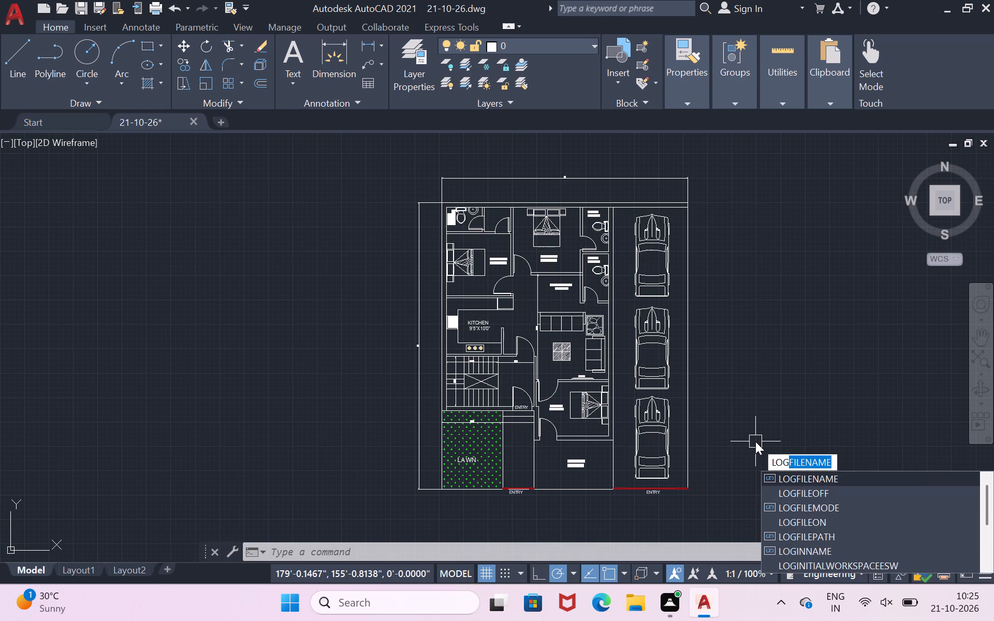
left_click(833, 479)
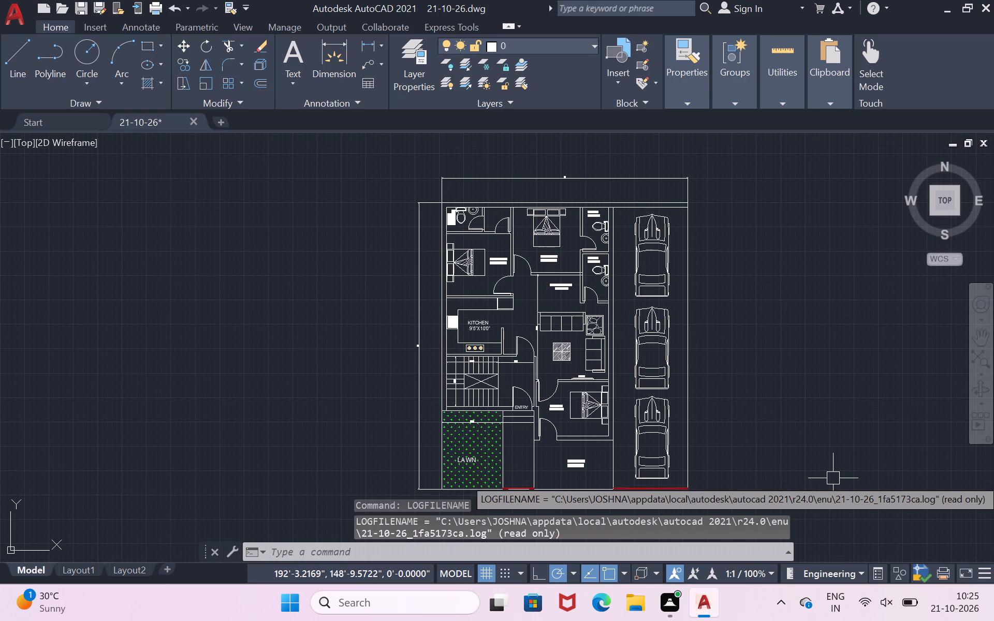
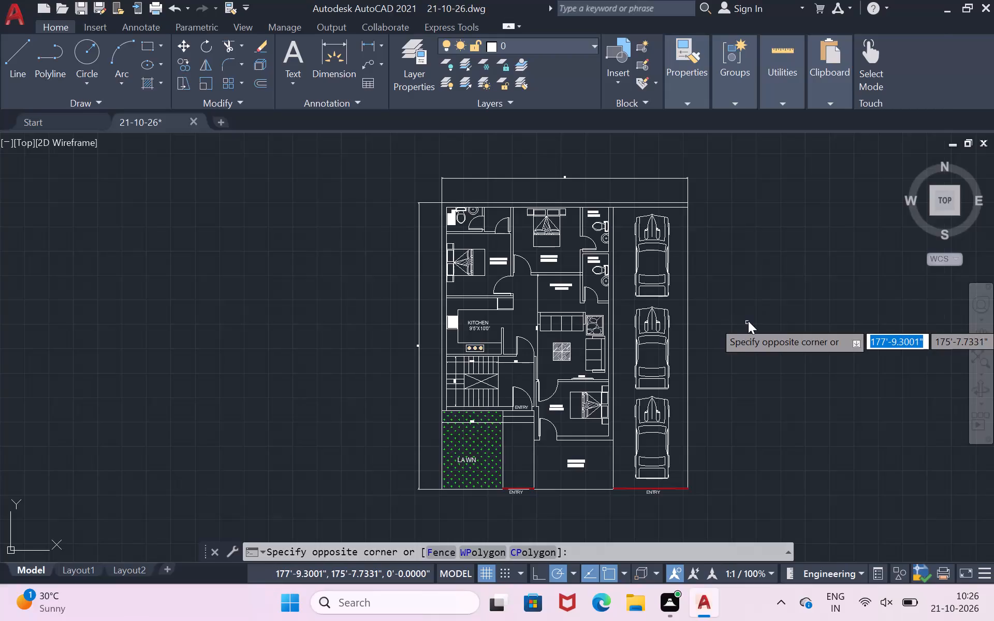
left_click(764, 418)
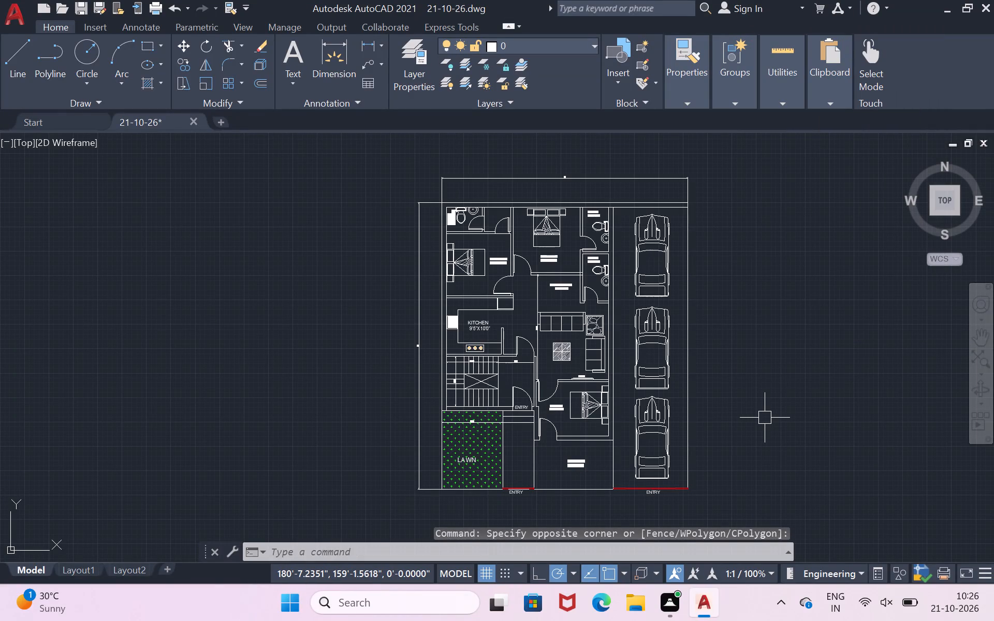